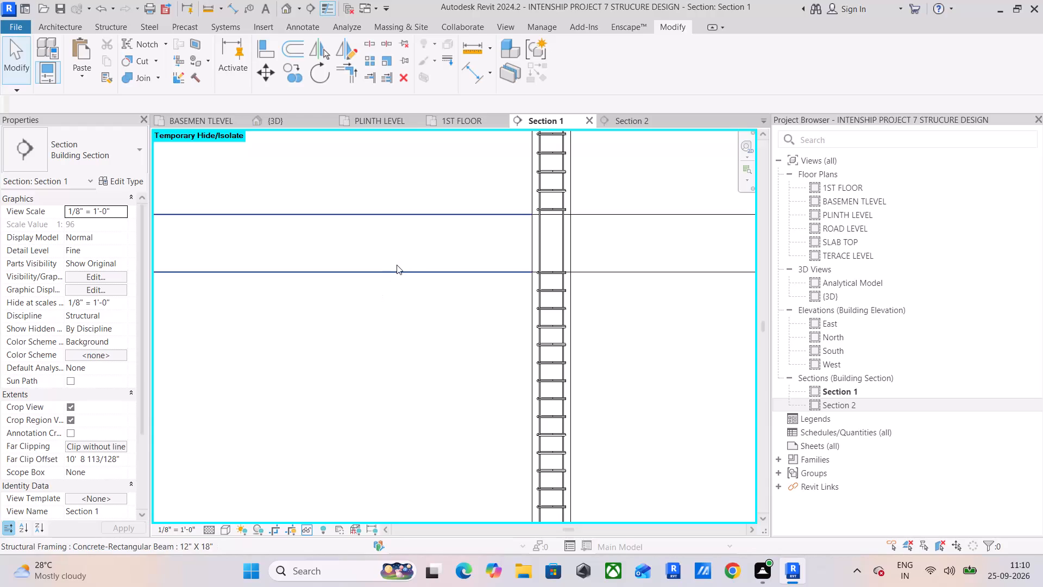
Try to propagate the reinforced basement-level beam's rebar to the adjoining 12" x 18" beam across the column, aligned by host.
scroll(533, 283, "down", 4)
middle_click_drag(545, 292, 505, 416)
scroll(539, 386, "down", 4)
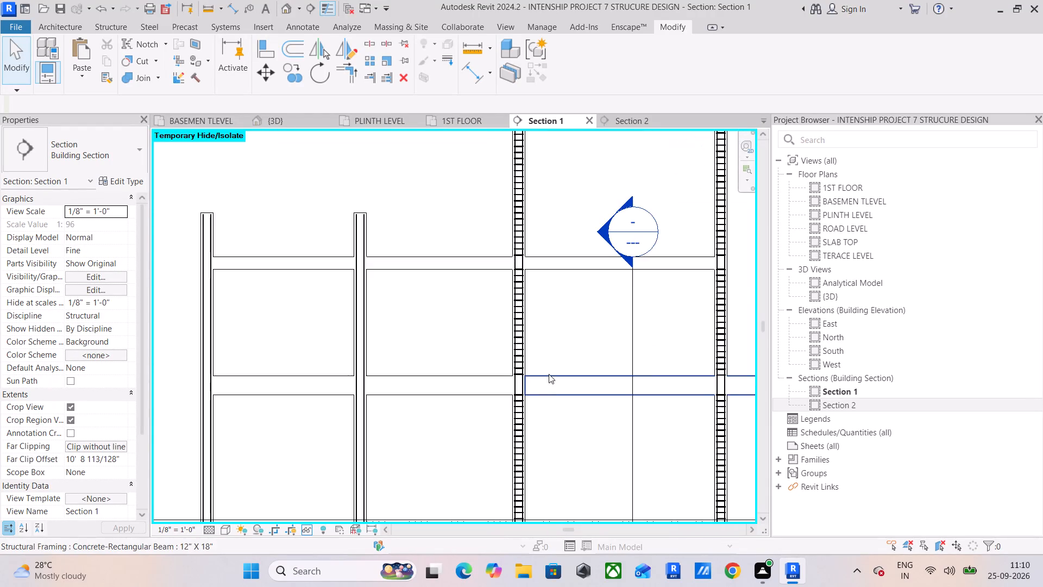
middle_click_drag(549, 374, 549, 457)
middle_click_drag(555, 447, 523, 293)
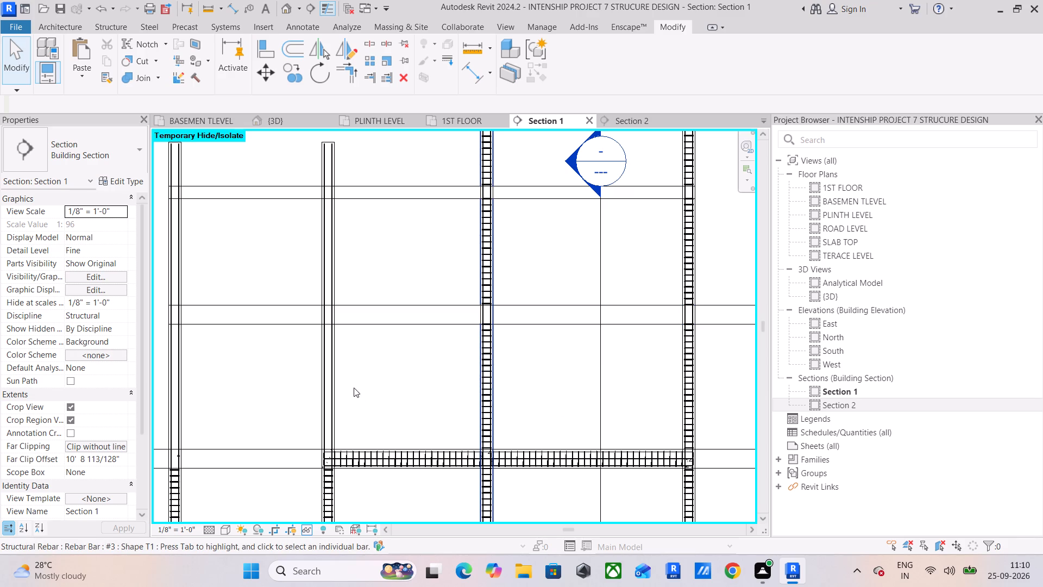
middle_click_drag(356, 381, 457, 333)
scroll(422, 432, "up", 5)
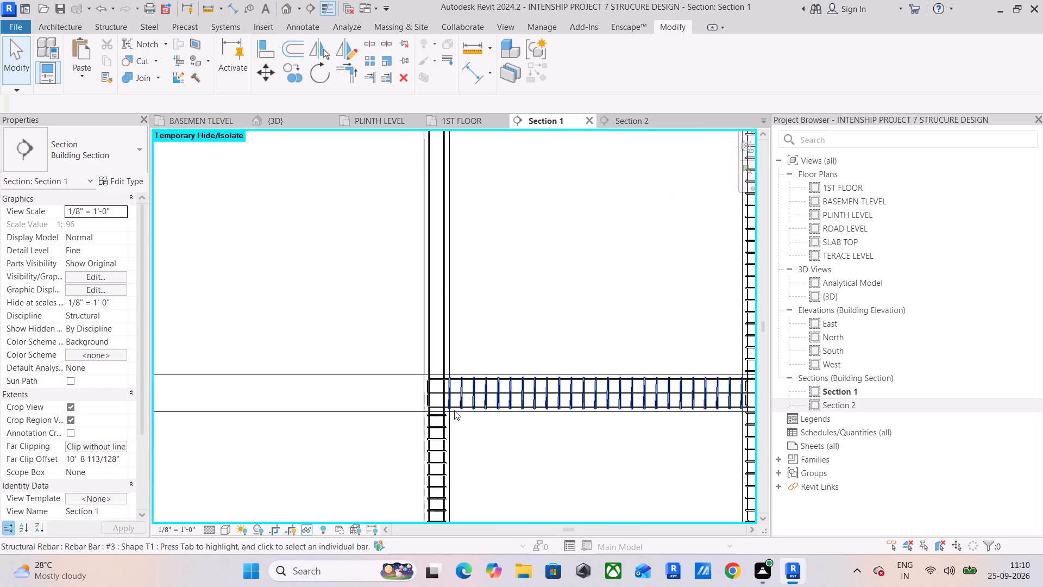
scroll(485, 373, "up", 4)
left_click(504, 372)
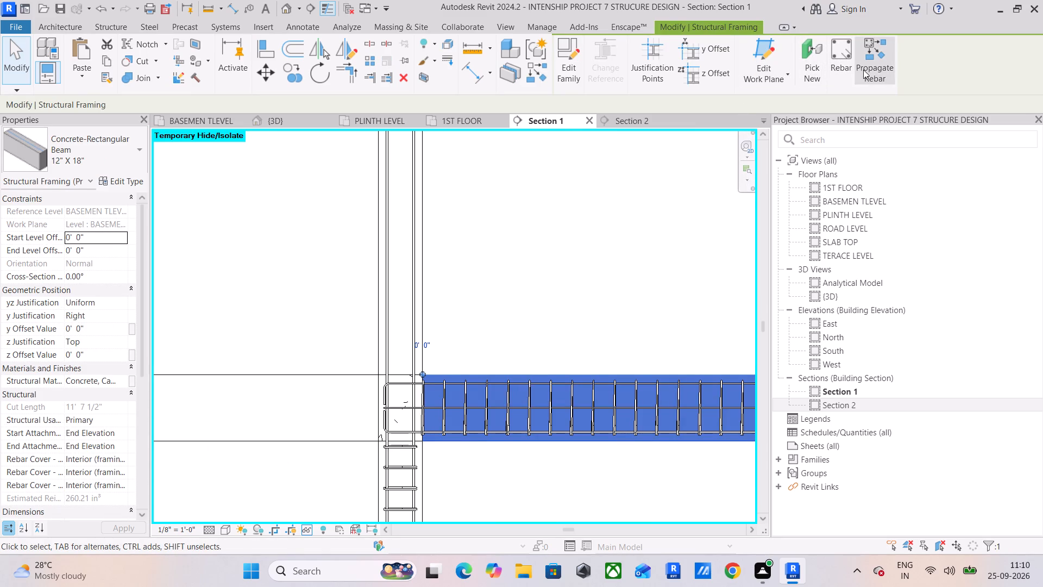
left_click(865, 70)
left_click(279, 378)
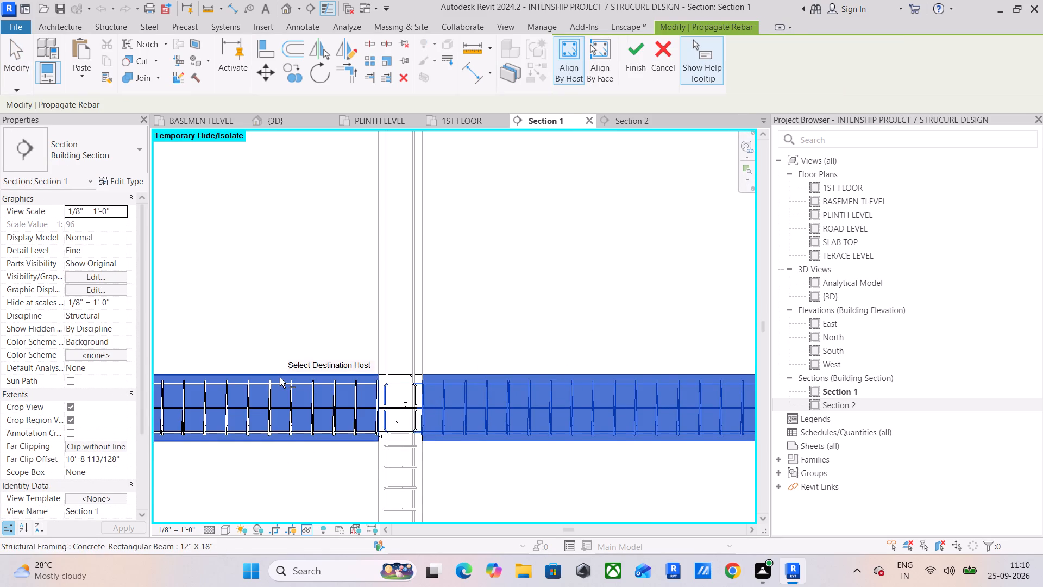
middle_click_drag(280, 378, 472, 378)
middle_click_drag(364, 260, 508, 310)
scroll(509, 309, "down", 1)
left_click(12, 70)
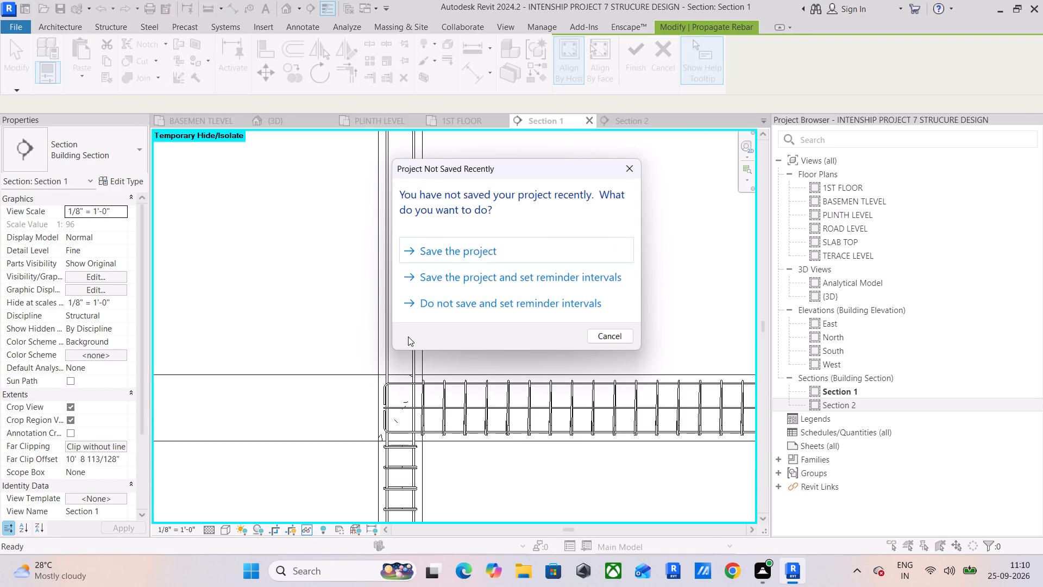
Save the project.
left_click(447, 247)
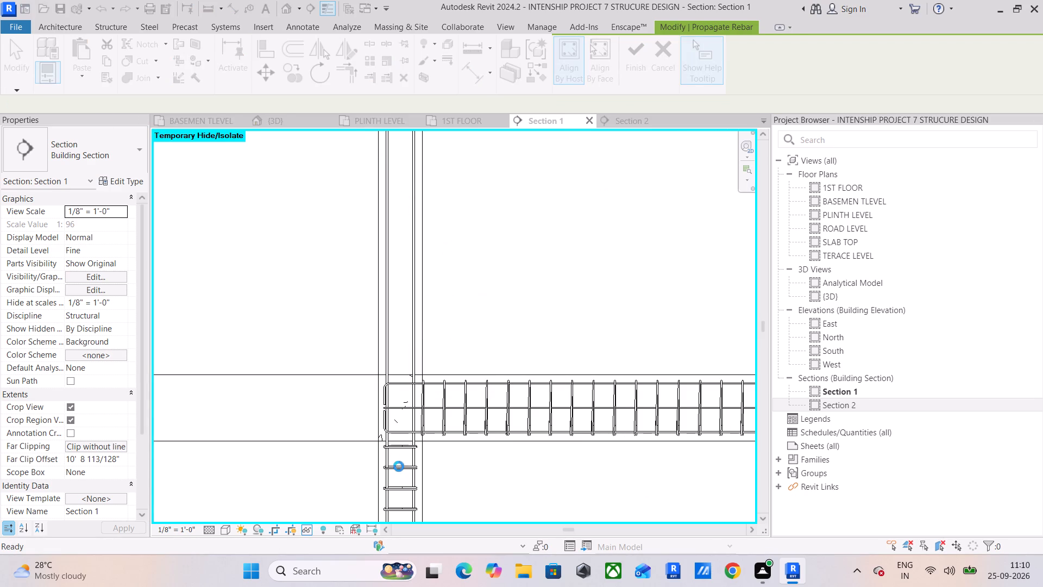
Copy the column's #3 tie set from the footing's top face to start at the top face of the basement-level beam.
left_click(404, 448)
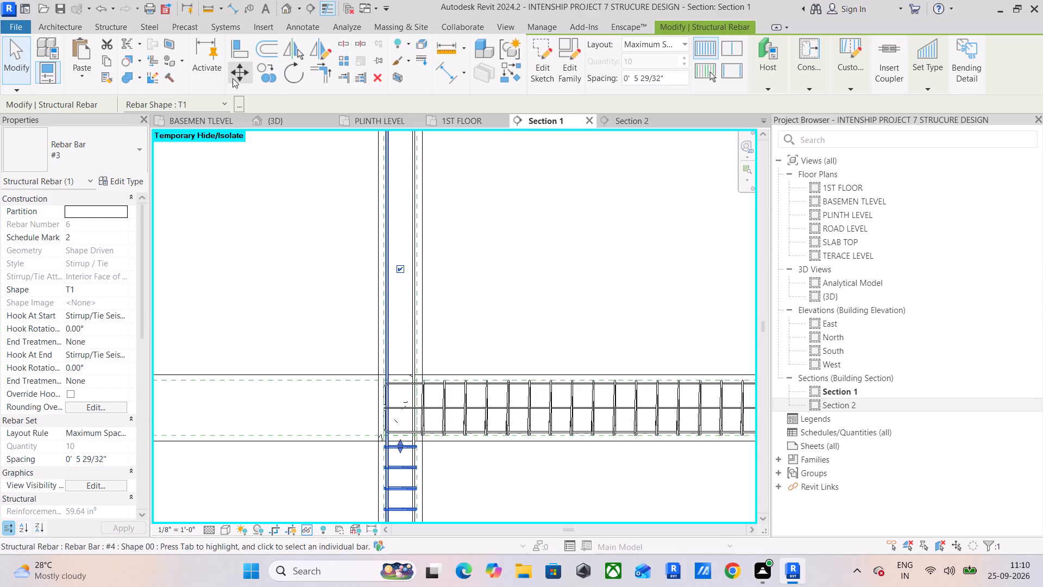
left_click(257, 72)
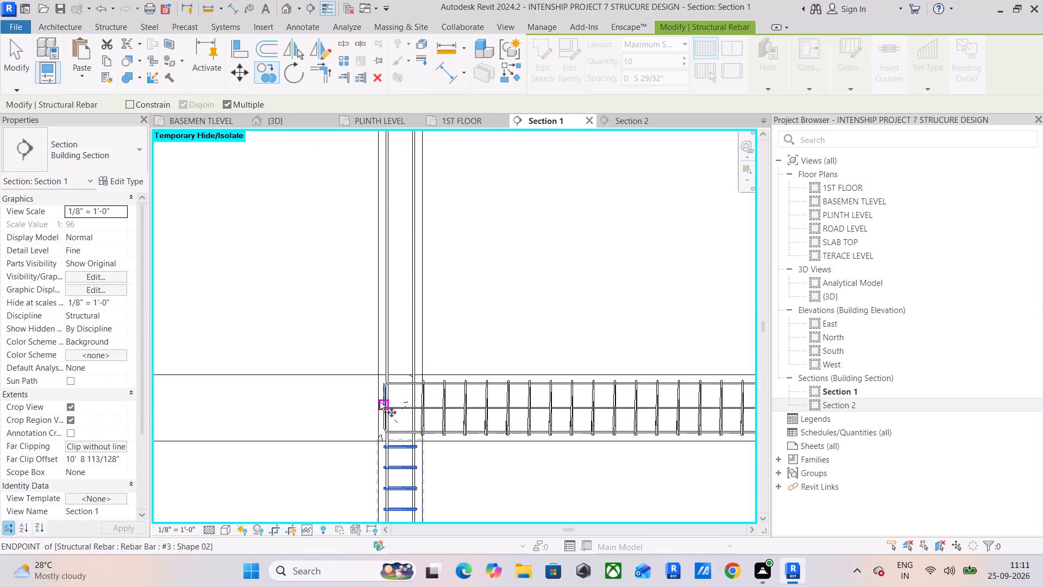
middle_click_drag(380, 402, 381, 267)
middle_click_drag(383, 367, 421, 236)
scroll(413, 371, "up", 8)
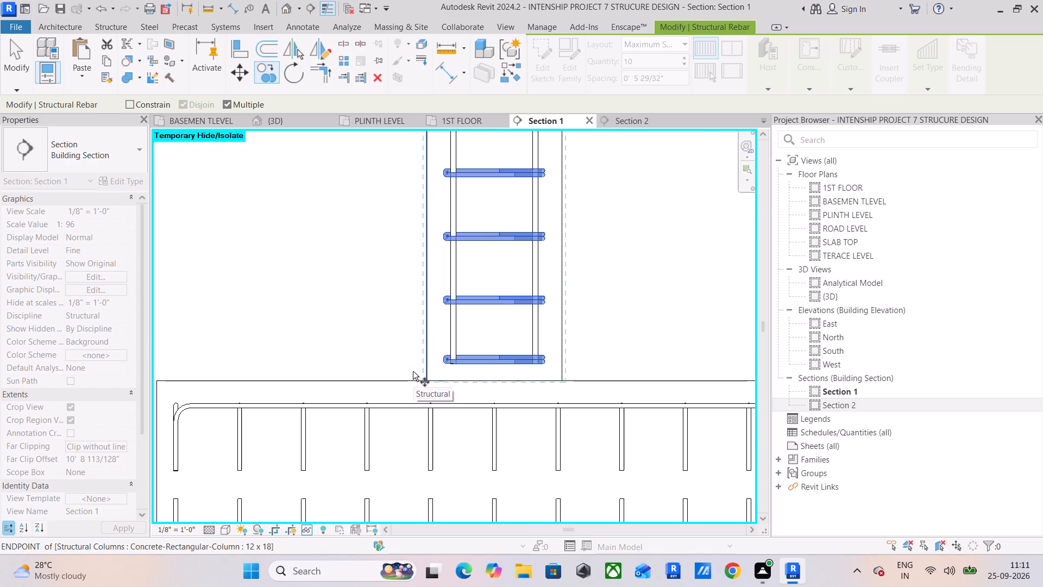
left_click(424, 377)
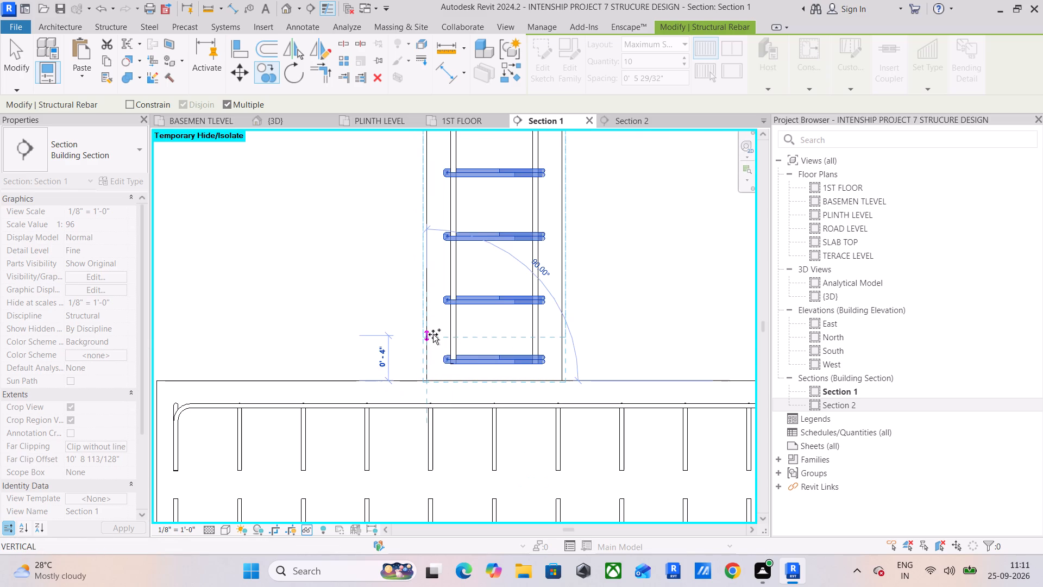
scroll(437, 335, "down", 2)
middle_click_drag(412, 477, 428, 586)
scroll(436, 371, "down", 4)
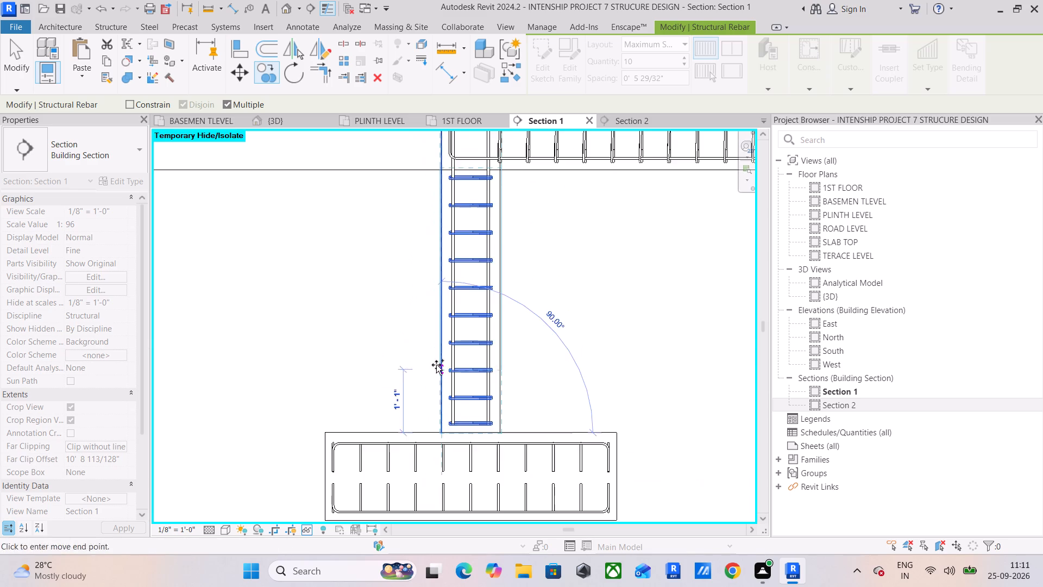
middle_click_drag(437, 357, 449, 554)
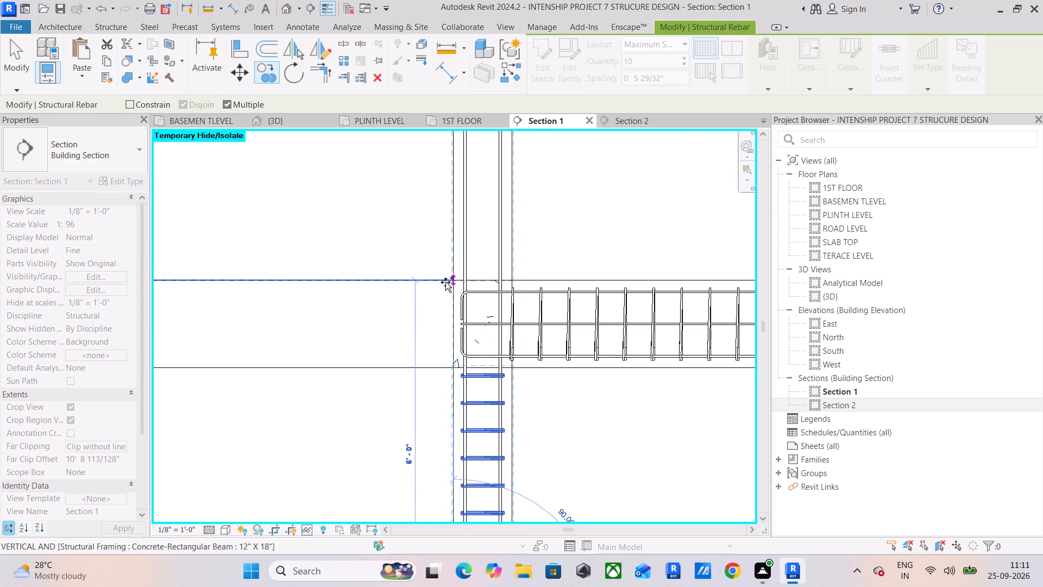
left_click(452, 279)
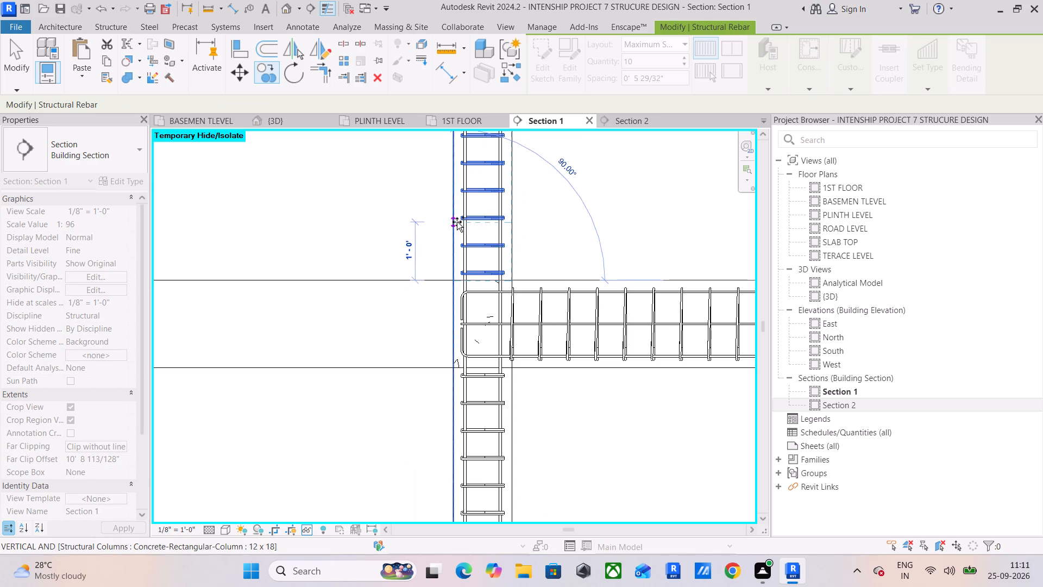
Place two further copies of the #3 tie set starting at the top faces of the plinth-level beam and the floor beam above it.
middle_click_drag(457, 222, 460, 536)
scroll(491, 342, "down", 3)
middle_click_drag(491, 297, 504, 559)
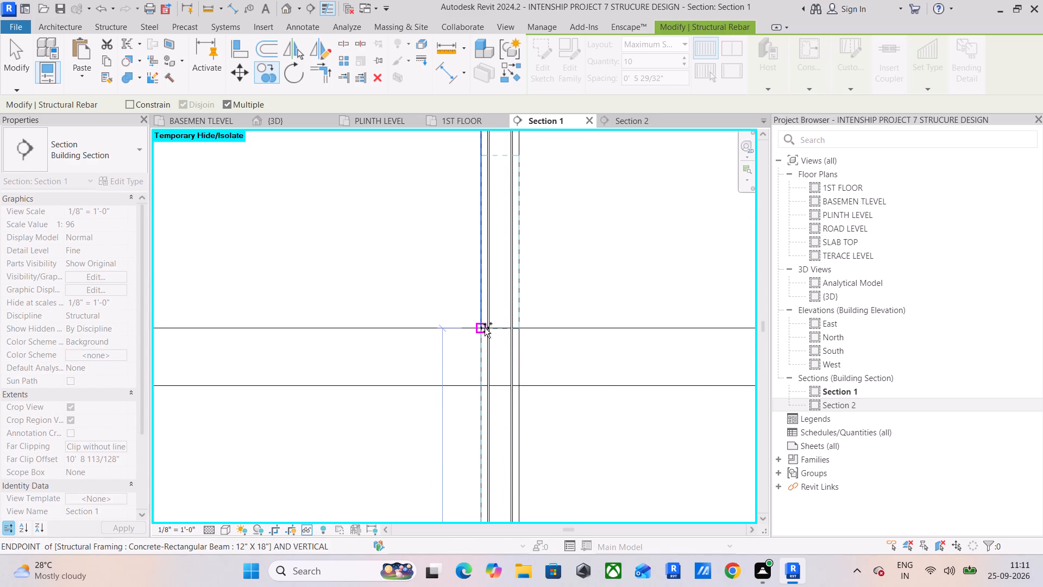
left_click(485, 328)
middle_click_drag(485, 304, 464, 563)
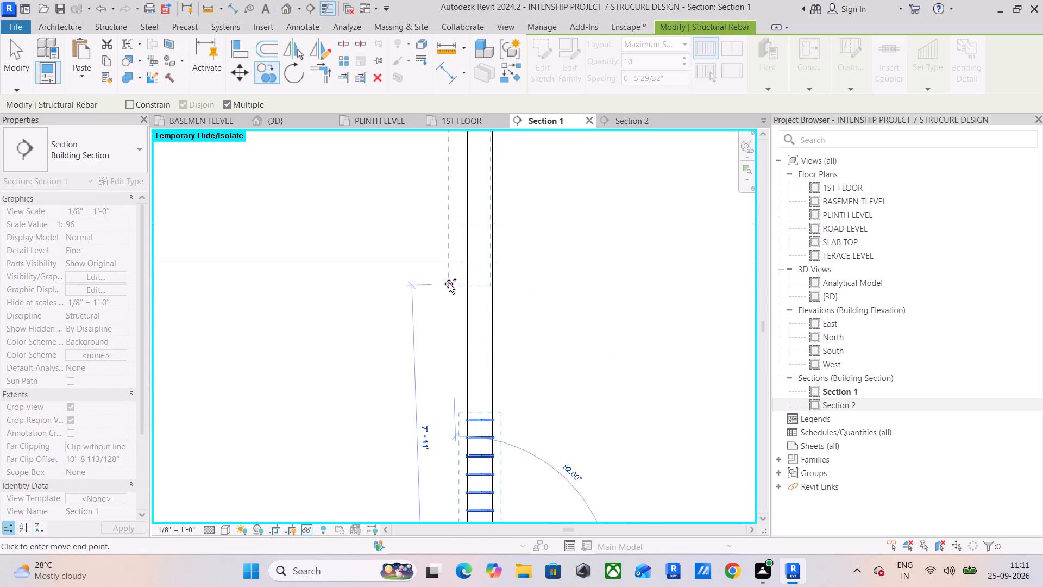
left_click(456, 223)
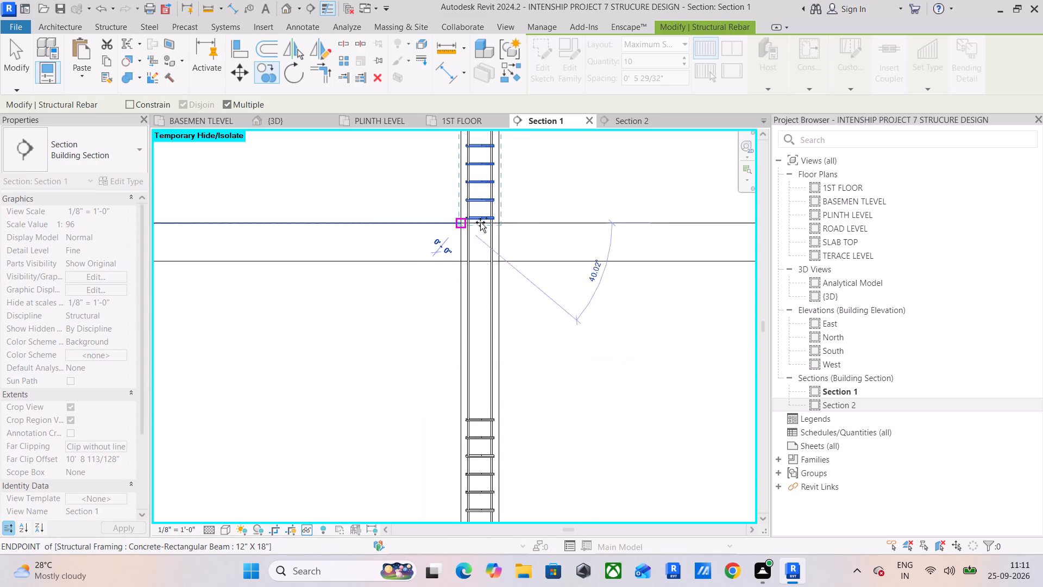
Place a copy of the #3 tie set in the neighbouring end column, starting at the top face of the floor beam above plinth level.
middle_click_drag(538, 221, 521, 415)
scroll(535, 378, "down", 5)
middle_click_drag(535, 378, 490, 311)
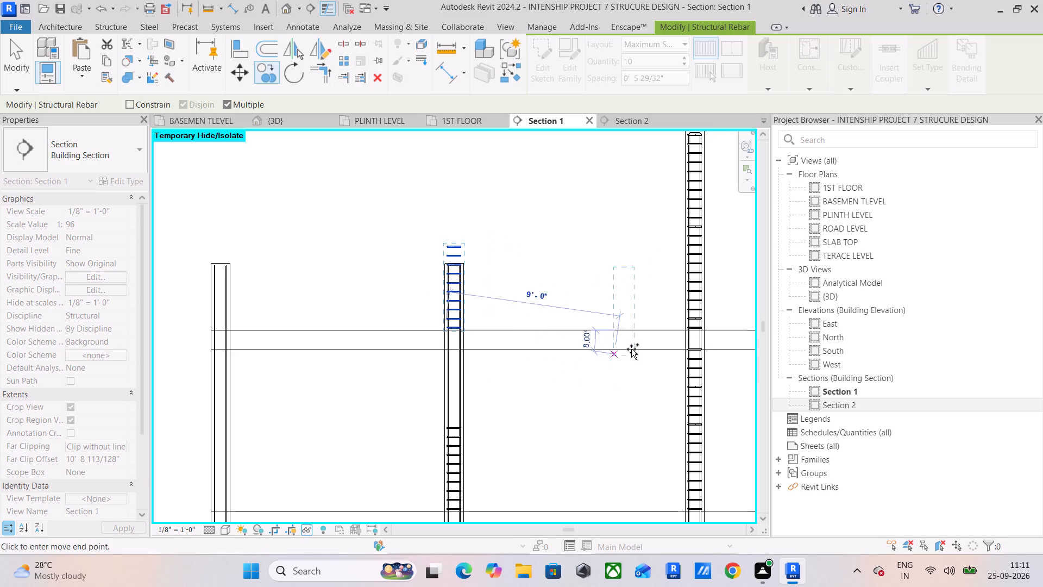
middle_click_drag(636, 347, 692, 308)
scroll(274, 286, "up", 11)
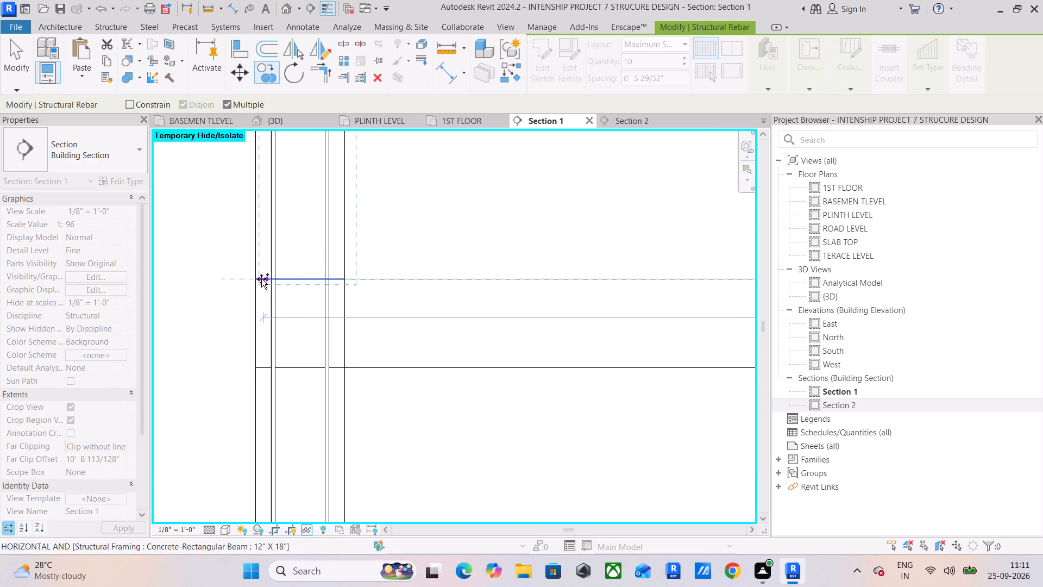
left_click(254, 280)
Place a copy of the #3 tie set in the end column starting at the top face of the plinth-level beam.
middle_click_drag(328, 411, 414, 299)
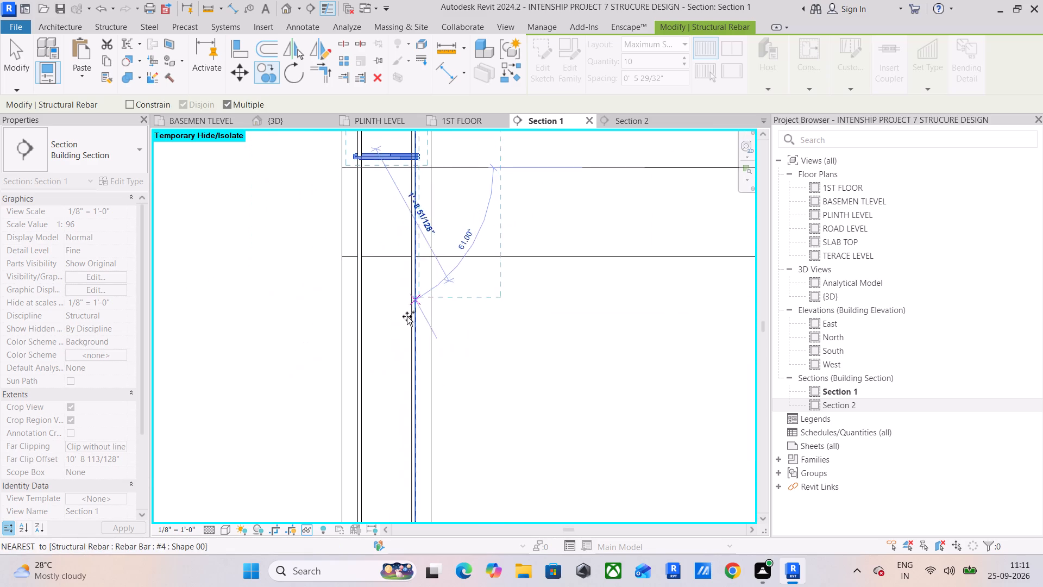
scroll(350, 439, "down", 3)
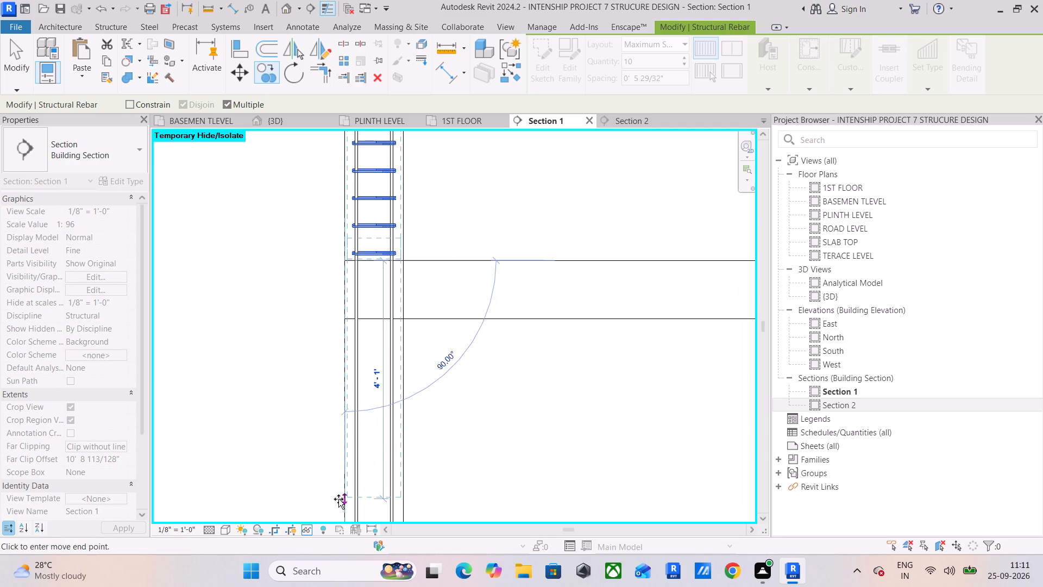
middle_click_drag(347, 497, 381, 332)
scroll(376, 478, "down", 3)
middle_click_drag(386, 464, 386, 304)
middle_click_drag(404, 411, 418, 358)
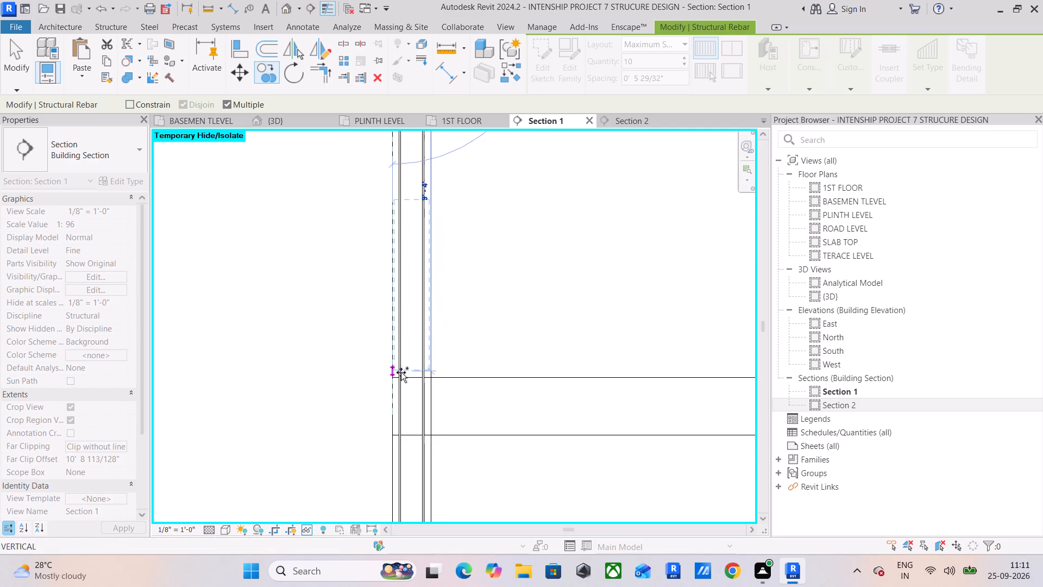
scroll(392, 381, "up", 2)
left_click(391, 377)
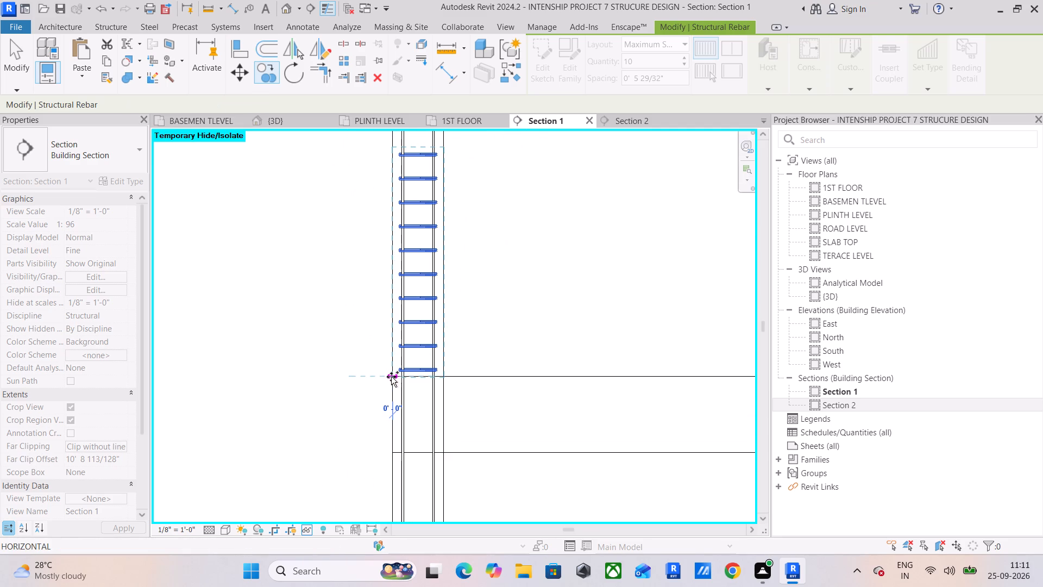
Place a last copy of the #3 tie set in the end column at the basement-level beam's top face and finish copying.
scroll(421, 371, "down", 4)
middle_click_drag(427, 369, 476, 272)
middle_click_drag(457, 369, 443, 260)
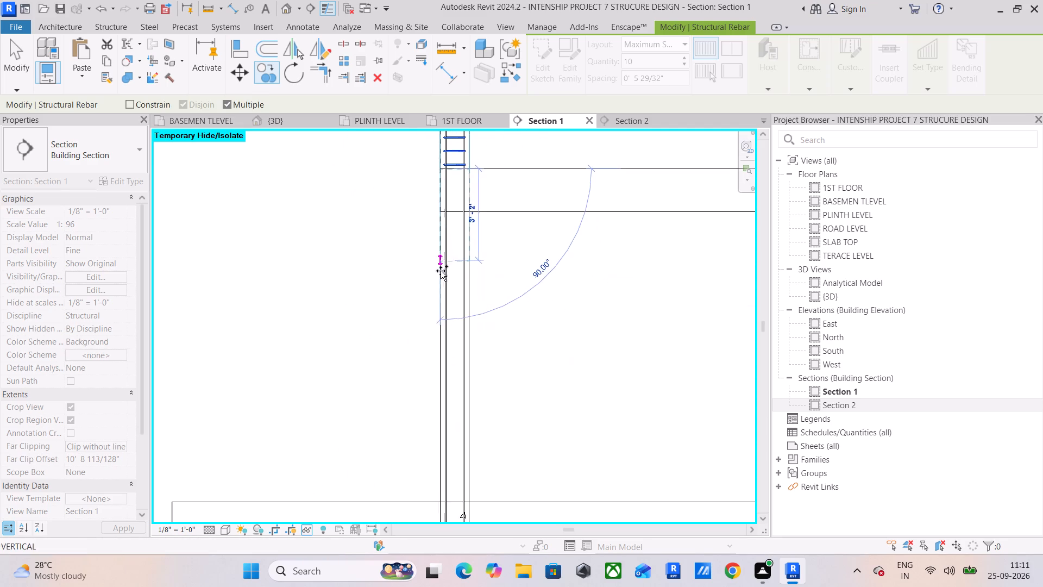
middle_click_drag(464, 386, 453, 267)
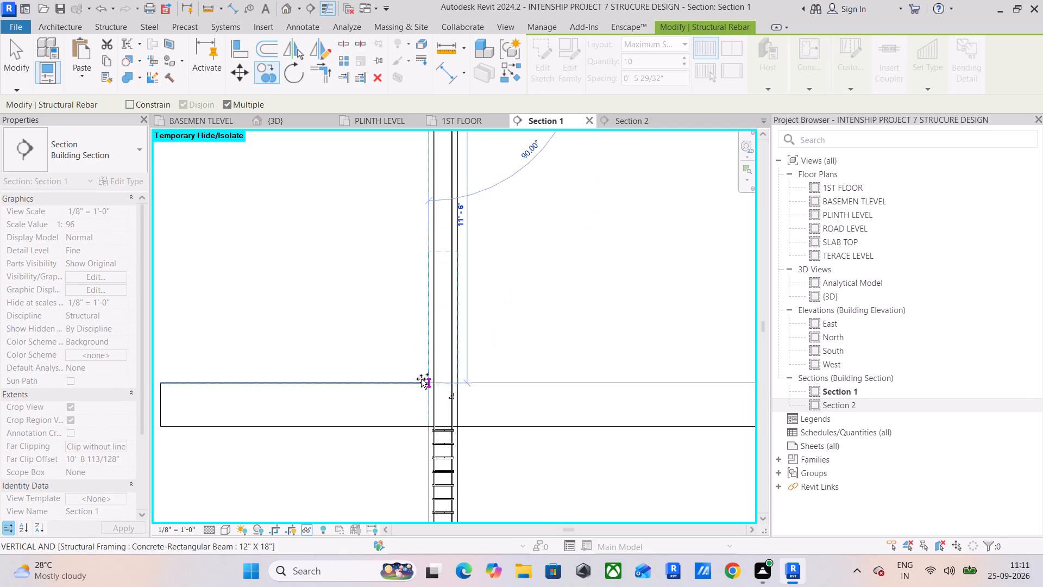
left_click(426, 382)
middle_click_drag(440, 340, 500, 365)
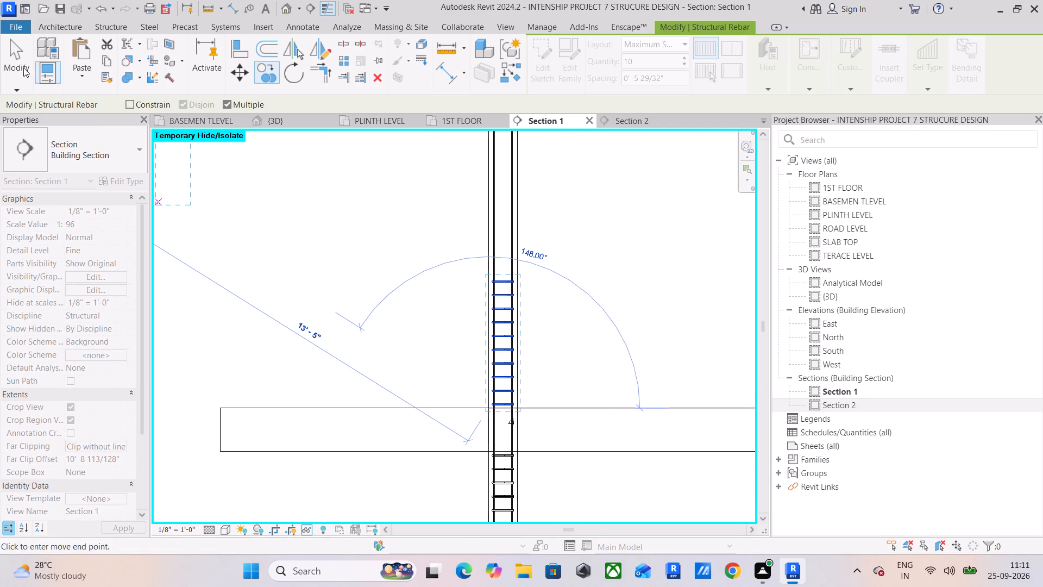
left_click(21, 65)
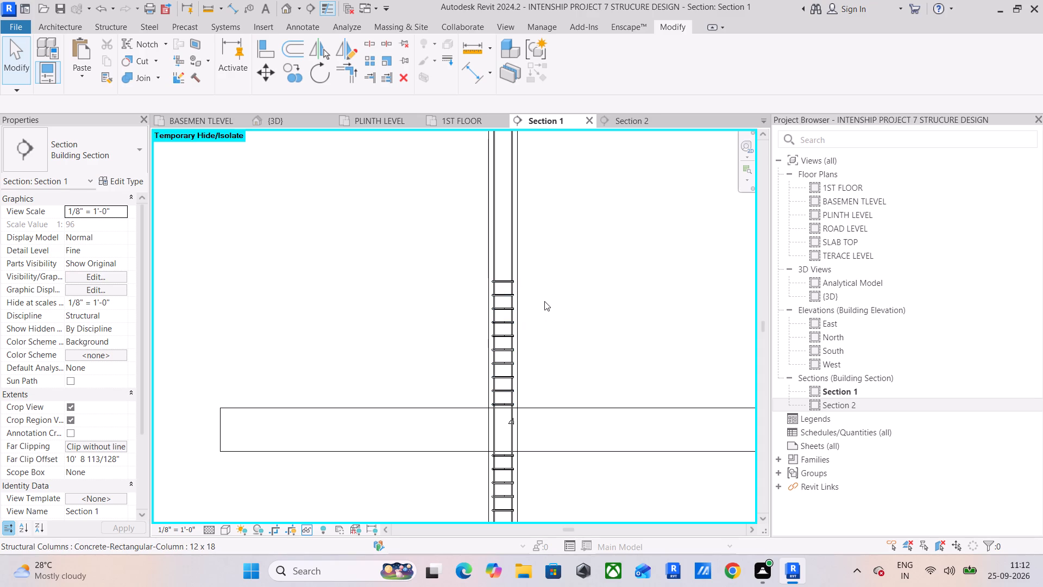
Extend the end column's #3 tie set above the basement-level beam up to the underside of the plinth-level beam.
scroll(544, 301, "down", 3)
left_click(514, 288)
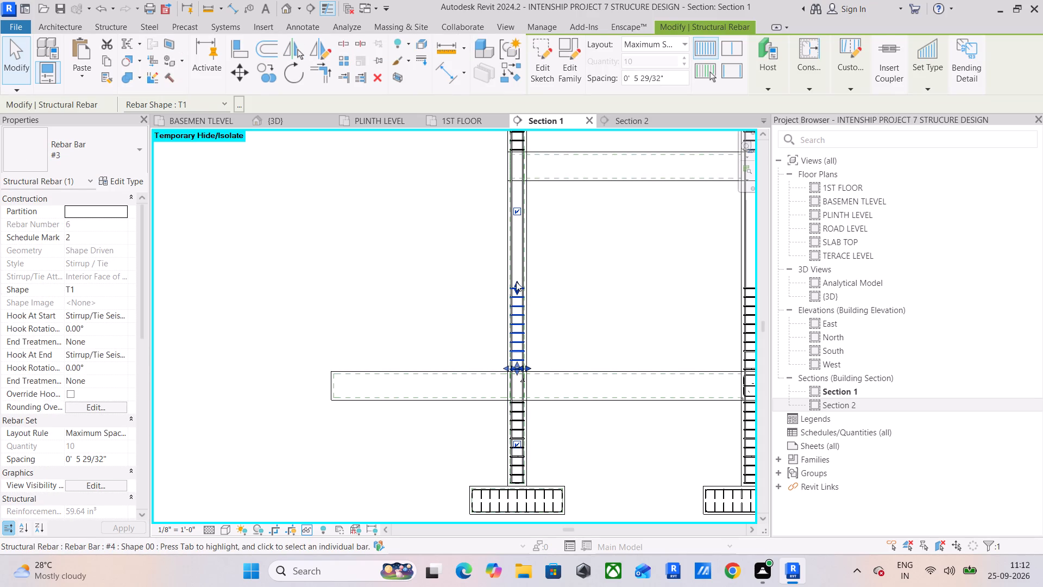
left_click_drag(516, 283, 514, 184)
Extend the end column's #3 tie set above the plinth-level beam up to the underside of the next floor beam.
middle_click_drag(564, 207, 566, 309)
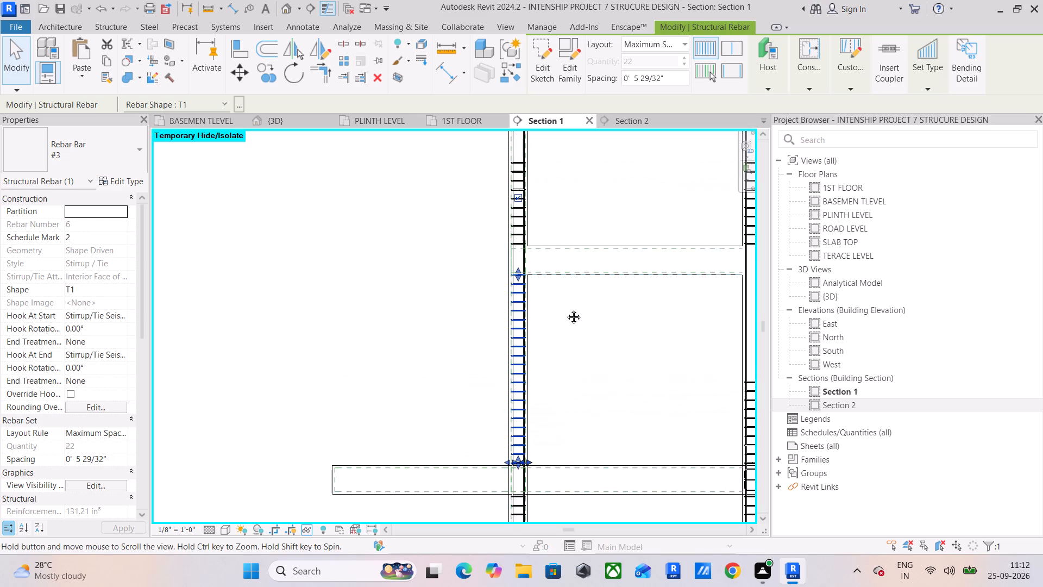
middle_click_drag(566, 309, 566, 310)
scroll(533, 304, "up", 4)
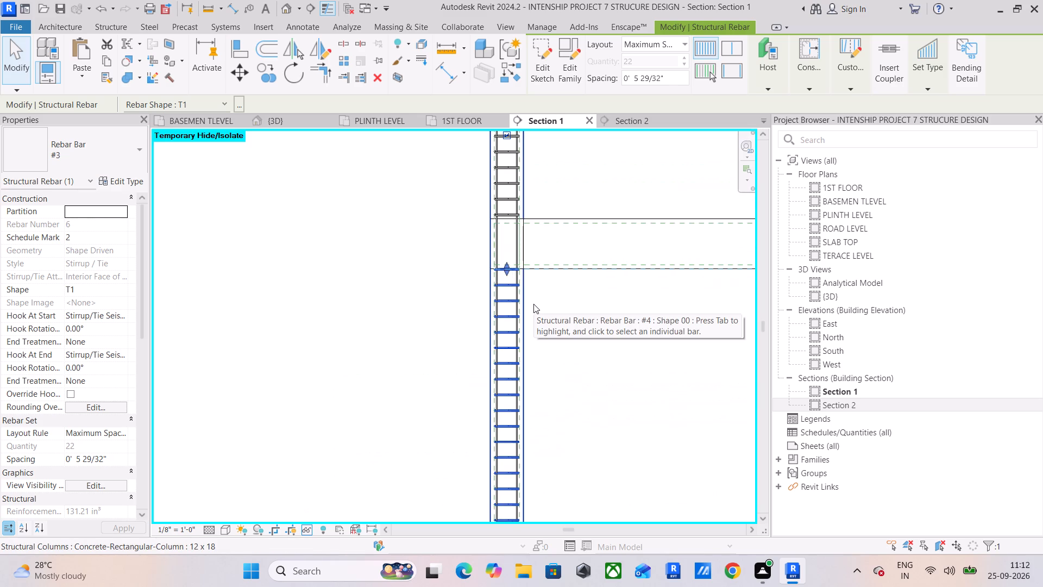
scroll(532, 306, "up", 1)
middle_click_drag(532, 306, 535, 483)
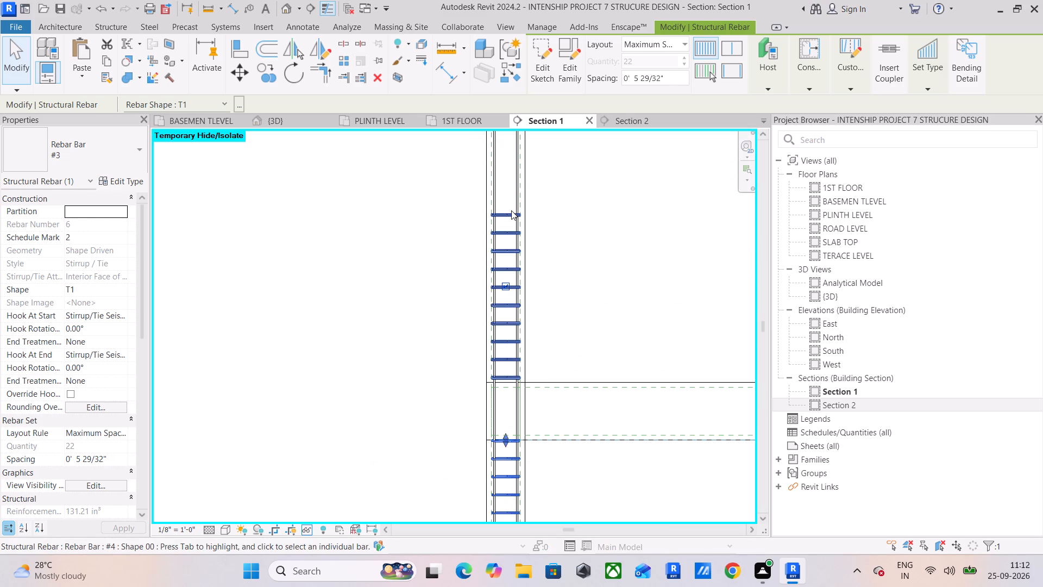
left_click(511, 210)
middle_click_drag(511, 210, 535, 385)
left_click_drag(527, 384, 532, 354)
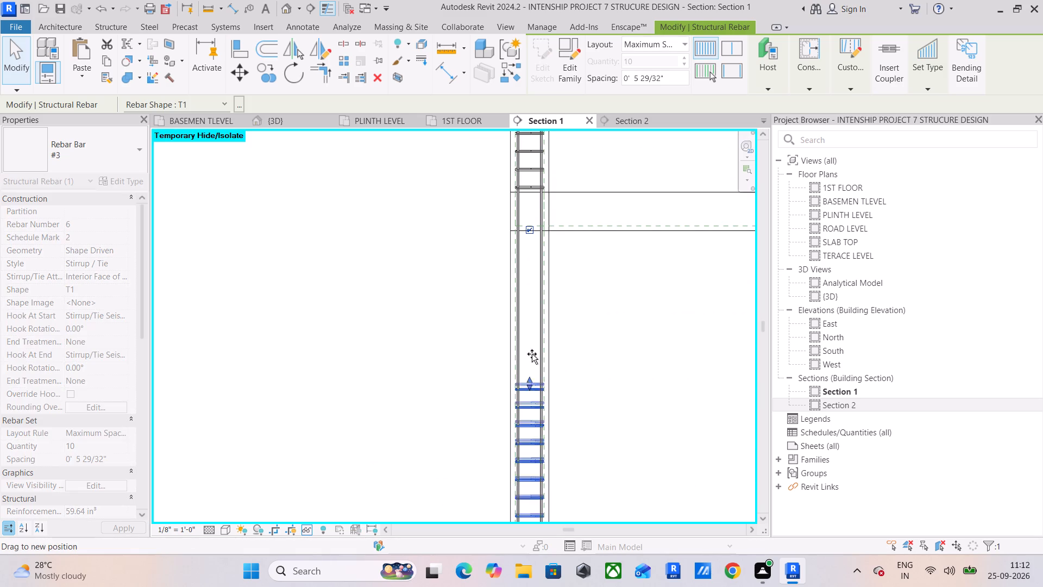
left_click_drag(532, 354, 533, 236)
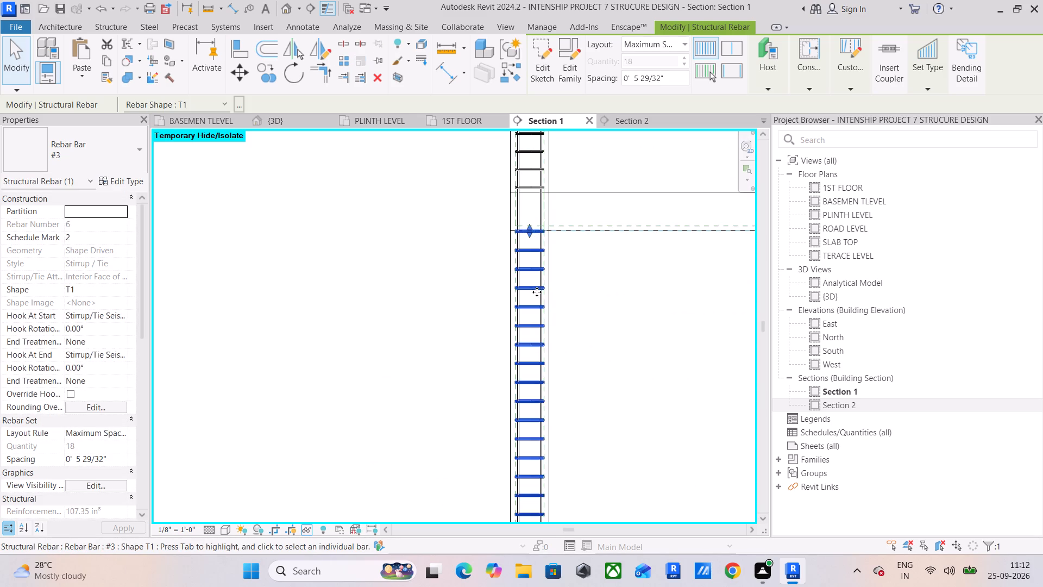
Shorten the end column's uppermost #3 tie set so its top tie sits inside the column, just below the top cover line.
middle_click_drag(525, 272, 524, 466)
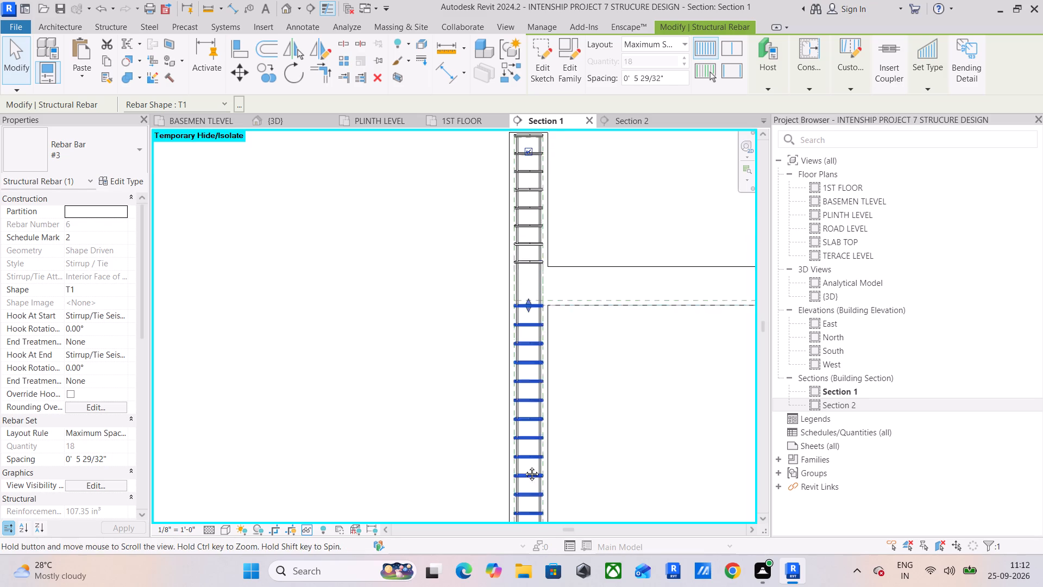
middle_click_drag(524, 466, 527, 534)
left_click(536, 285)
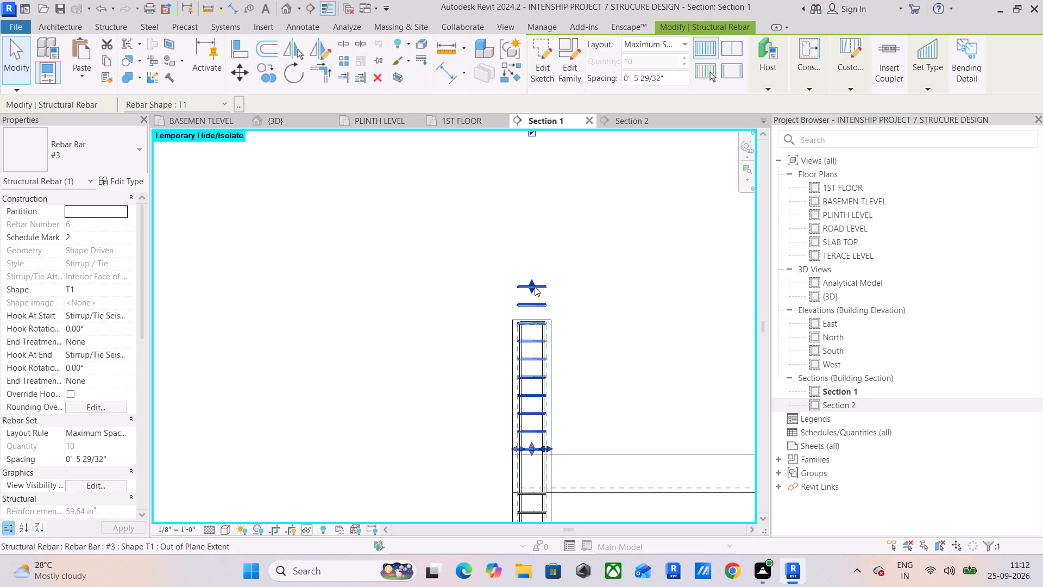
left_click_drag(532, 288, 539, 326)
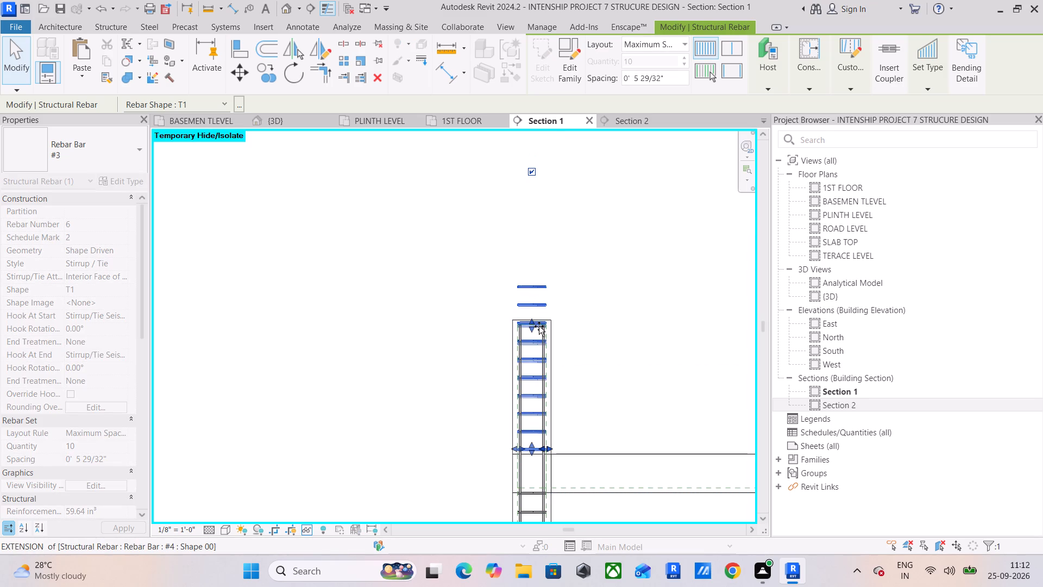
left_click_drag(539, 326, 542, 328)
scroll(583, 333, "up", 4)
scroll(449, 311, "up", 9)
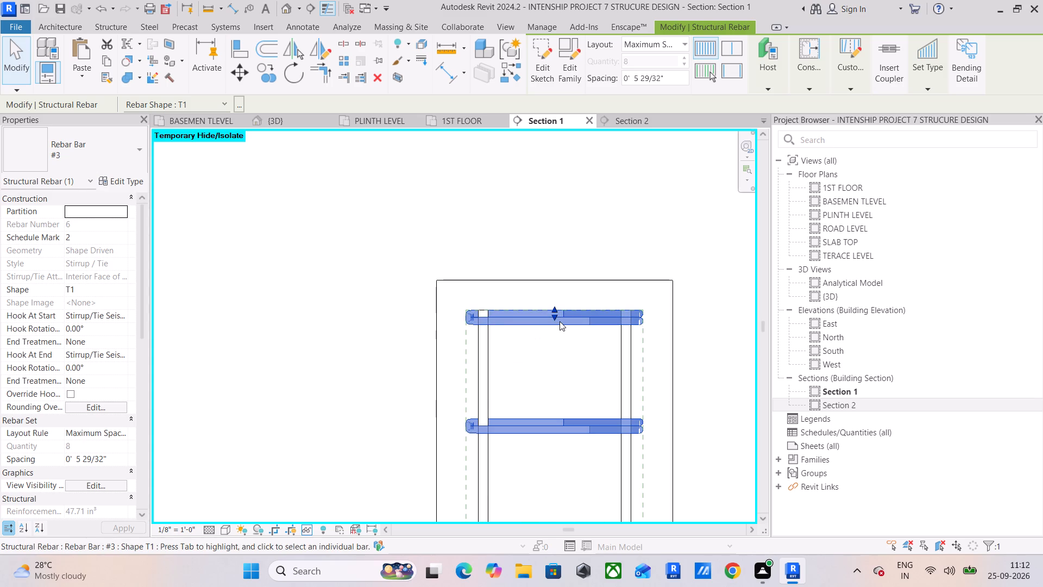
left_click_drag(556, 319, 554, 332)
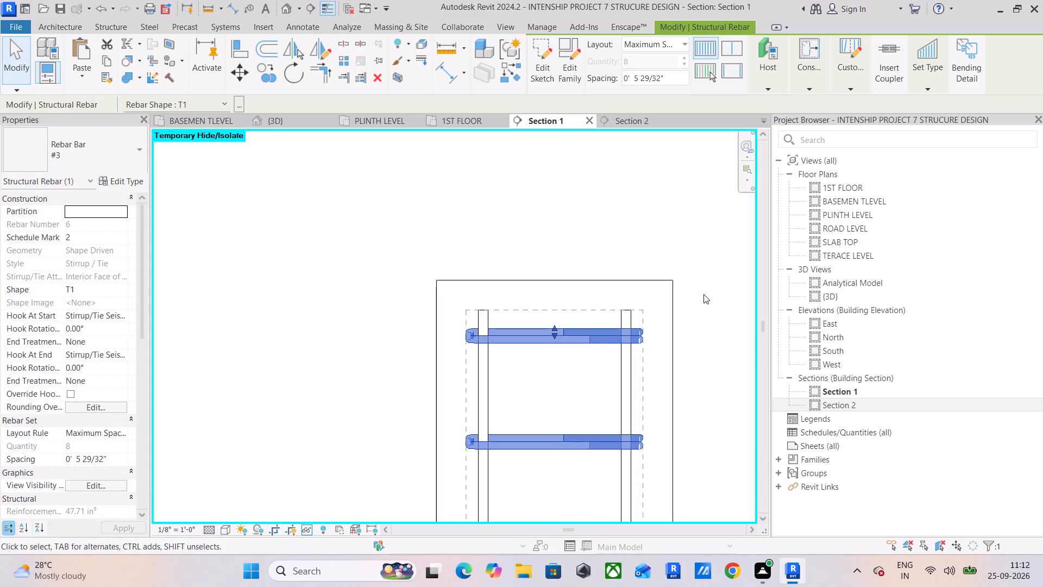
left_click(705, 293)
Shorten the uppermost #3 tie set in the column beside the end column so its top tie sits just below the top cover line.
scroll(574, 351, "down", 5)
middle_click_drag(578, 349, 558, 272)
scroll(555, 272, "up", 1)
scroll(552, 303, "down", 3)
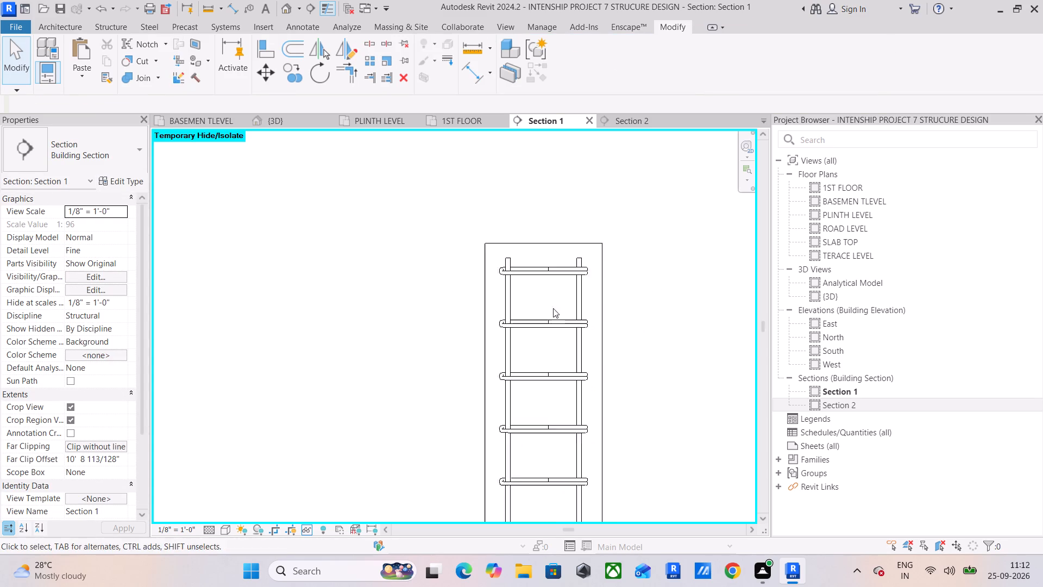
scroll(553, 308, "down", 2)
middle_click_drag(597, 351, 604, 282)
middle_click_drag(605, 445, 606, 348)
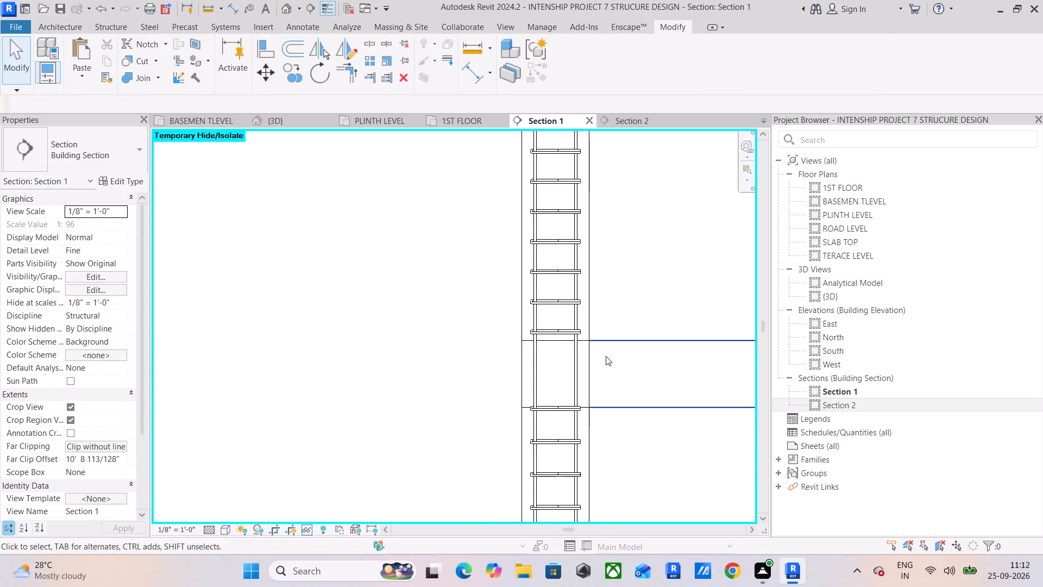
scroll(606, 356, "down", 4)
middle_click_drag(632, 349, 492, 324)
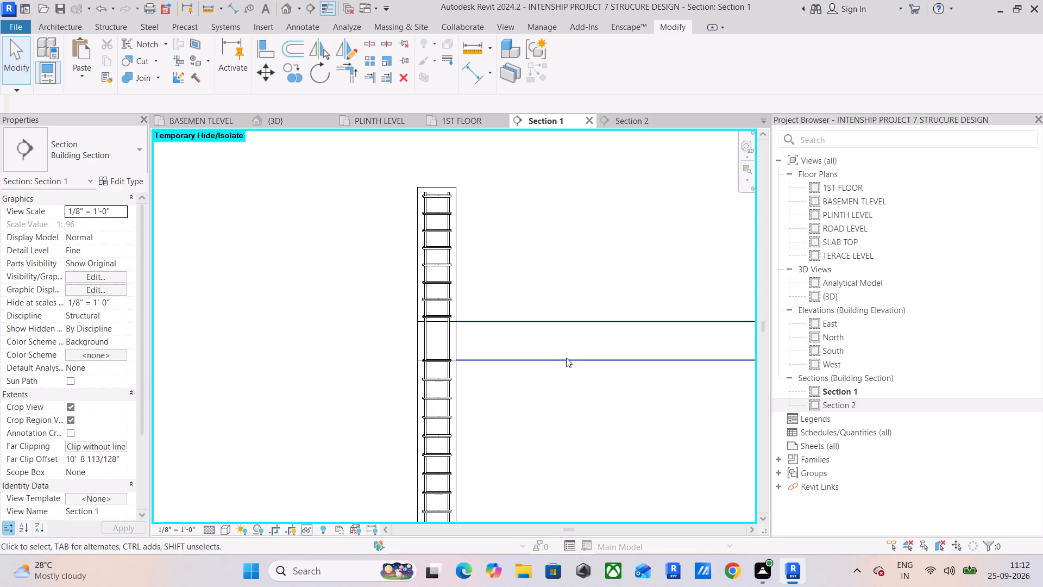
scroll(567, 361, "down", 3)
middle_click_drag(586, 369, 463, 363)
middle_click_drag(627, 358, 423, 360)
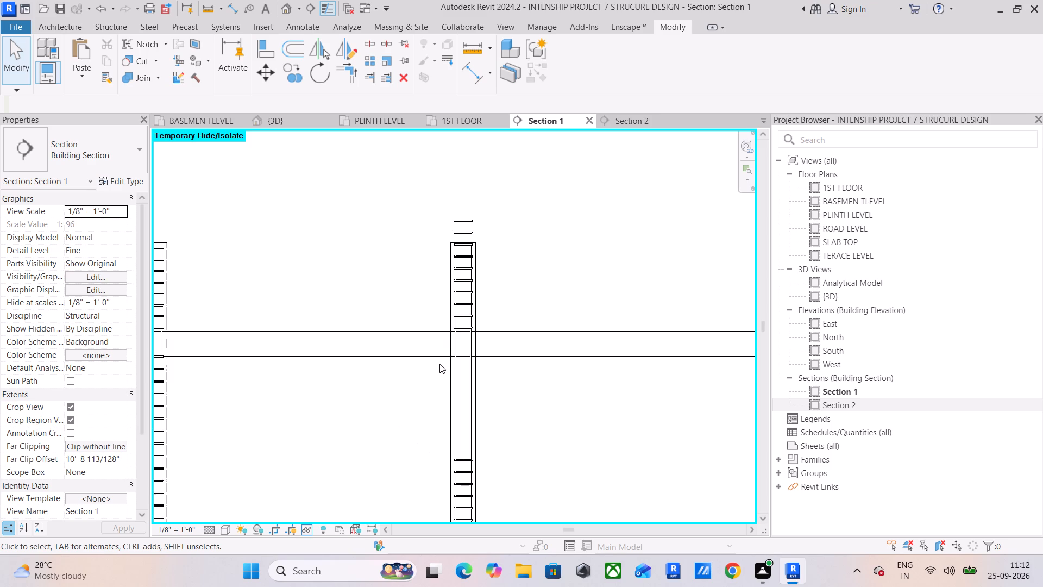
scroll(381, 351, "down", 3)
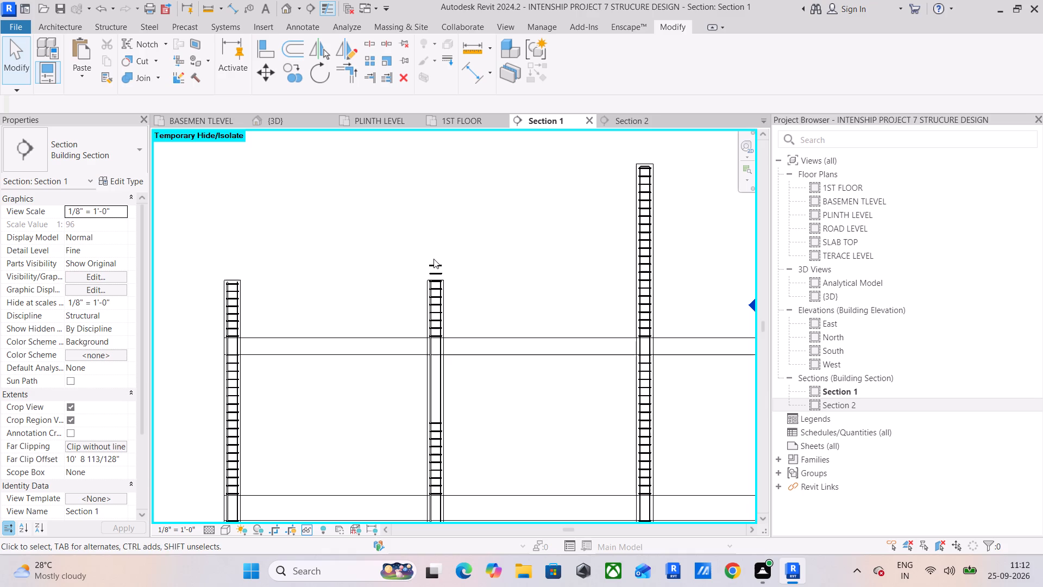
left_click(433, 261)
scroll(417, 255, "up", 7)
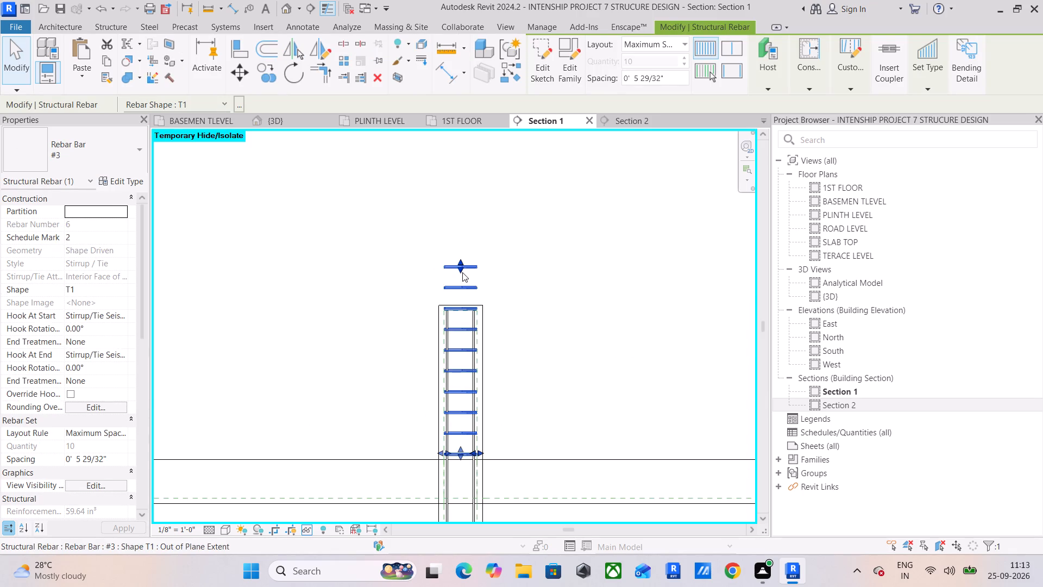
left_click_drag(460, 270, 458, 314)
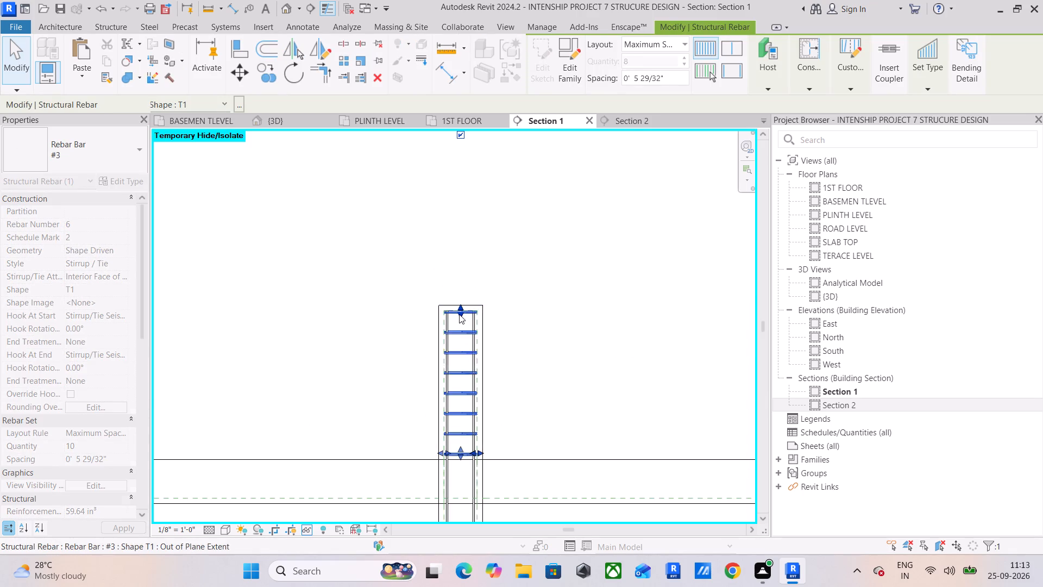
scroll(461, 314, "up", 8)
left_click(464, 299)
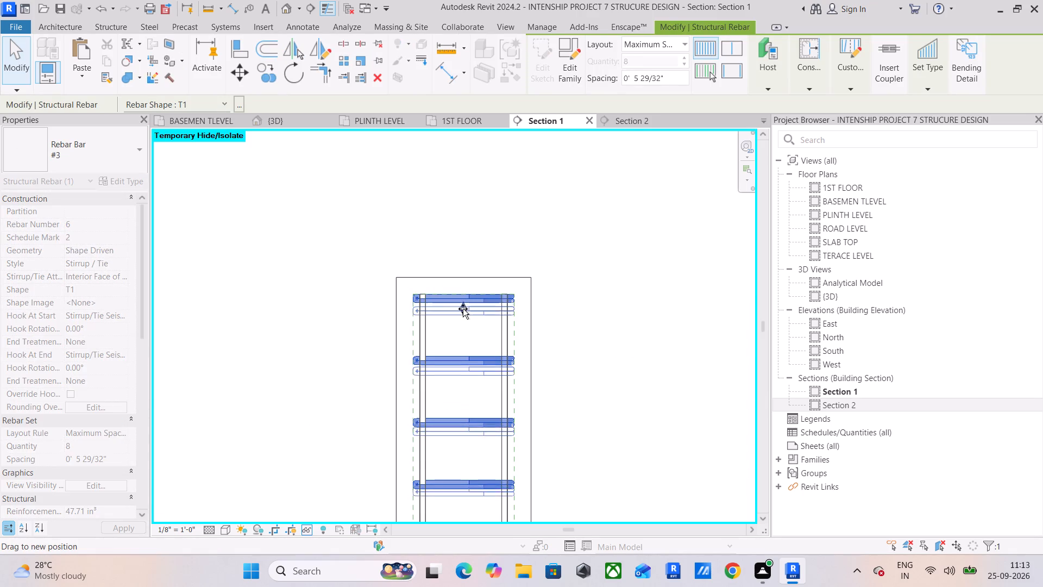
scroll(550, 313, "down", 4)
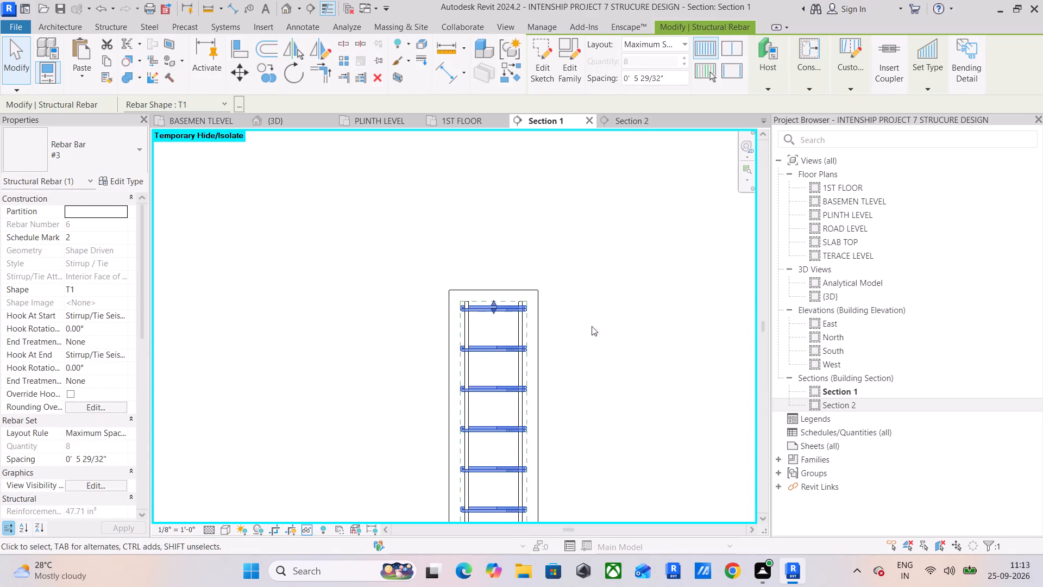
left_click(599, 325)
Set Hook At End and Hook At Start to Standard - 90 deg. on the second column's #4 vertical bar nearest the end column.
scroll(600, 325, "down", 5)
middle_click_drag(602, 330, 606, 172)
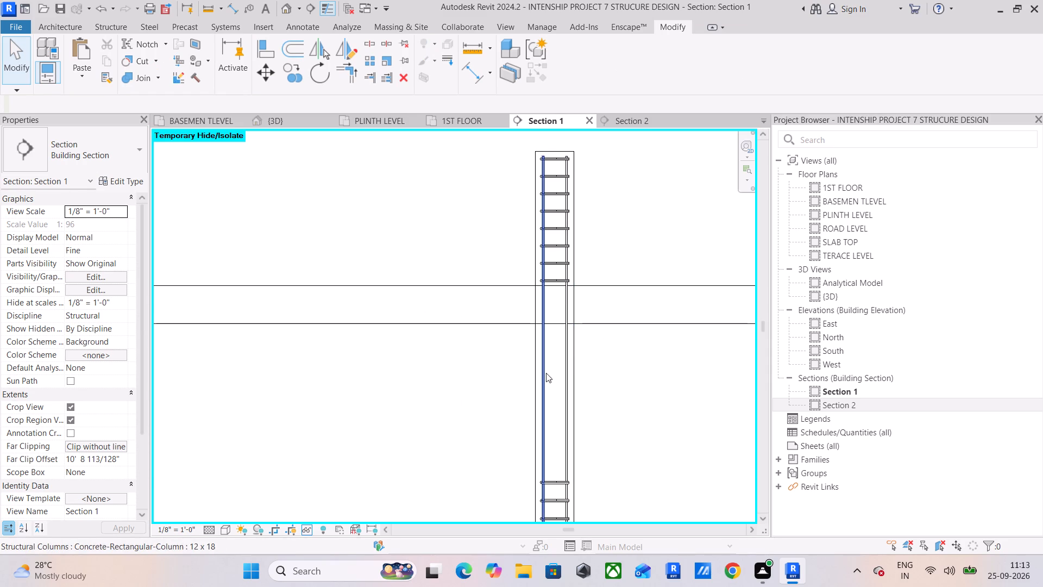
left_click(542, 374)
middle_click_drag(579, 257, 568, 407)
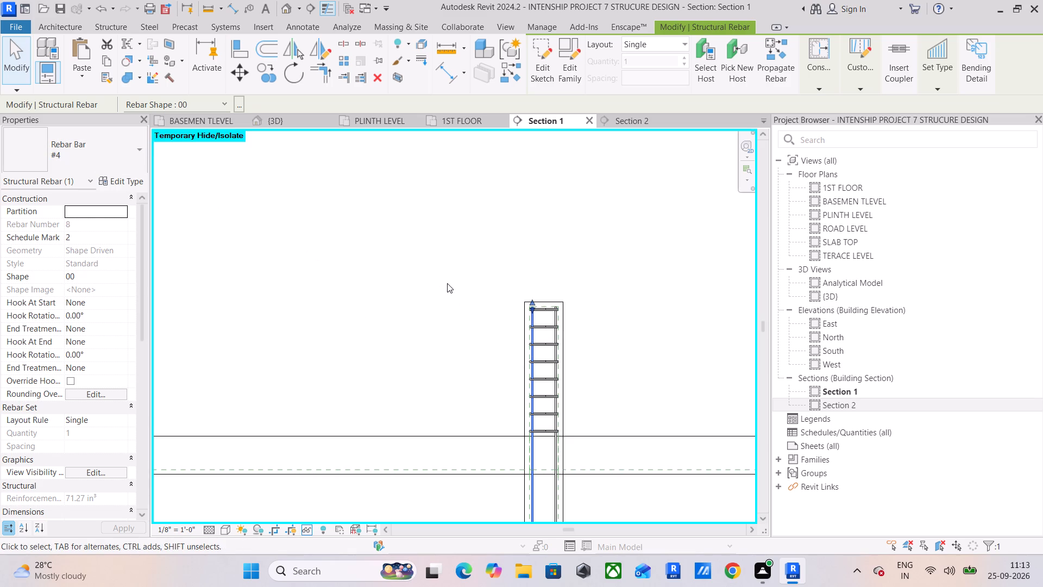
scroll(522, 286, "up", 14)
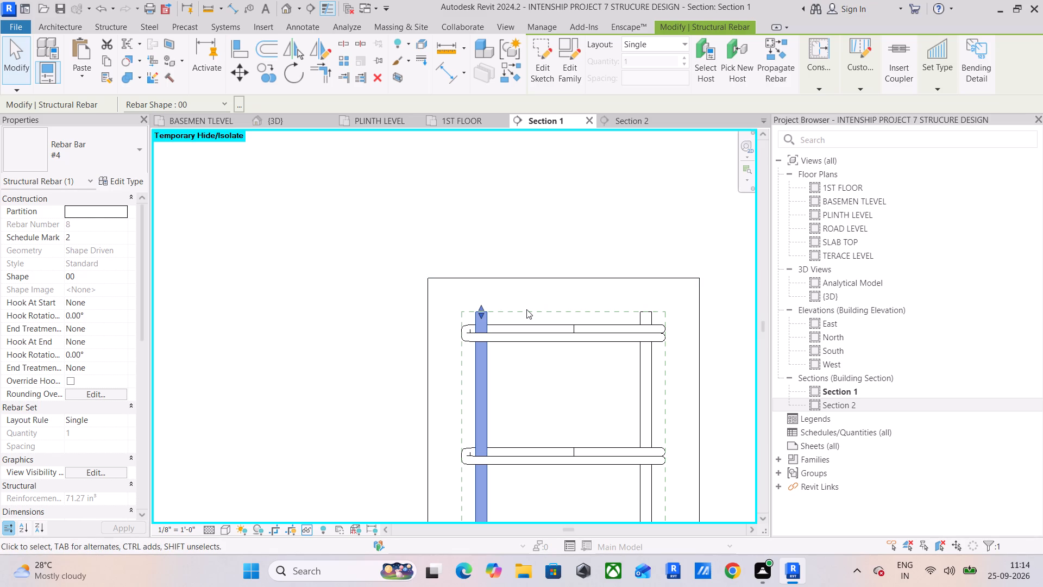
middle_click_drag(544, 301, 452, 218)
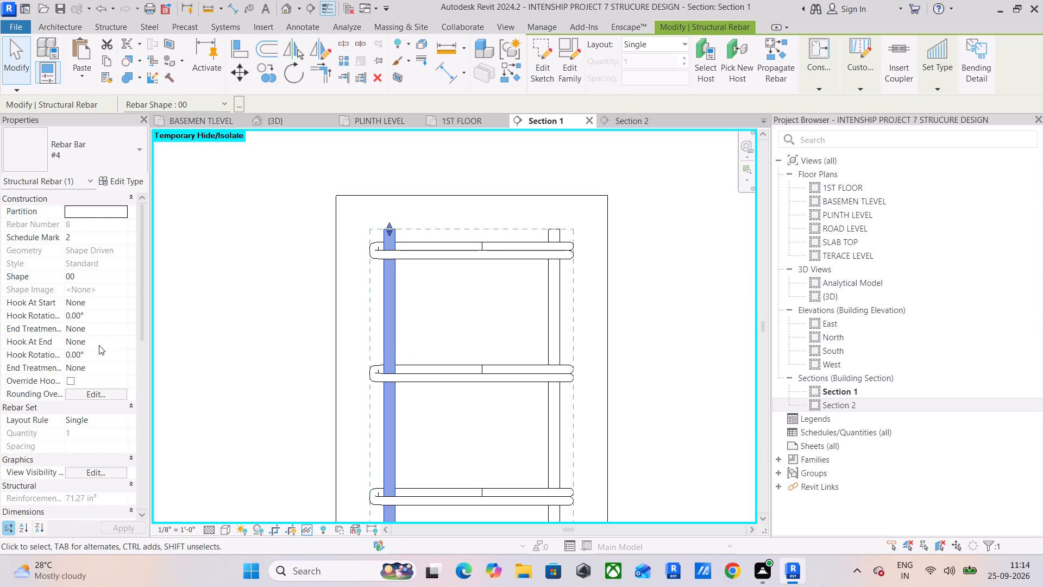
left_click(123, 340)
left_click(116, 361)
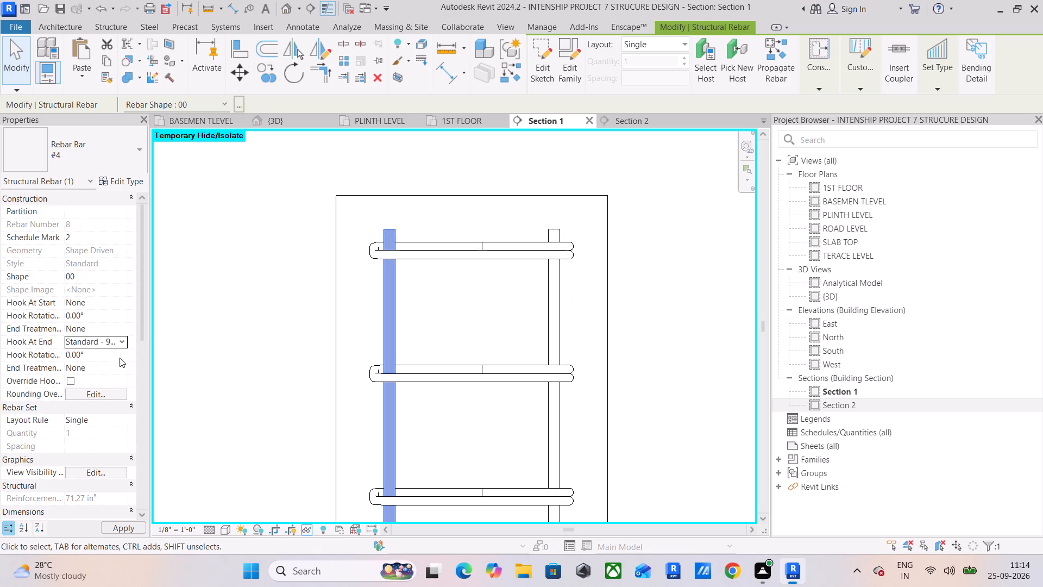
left_click(116, 304)
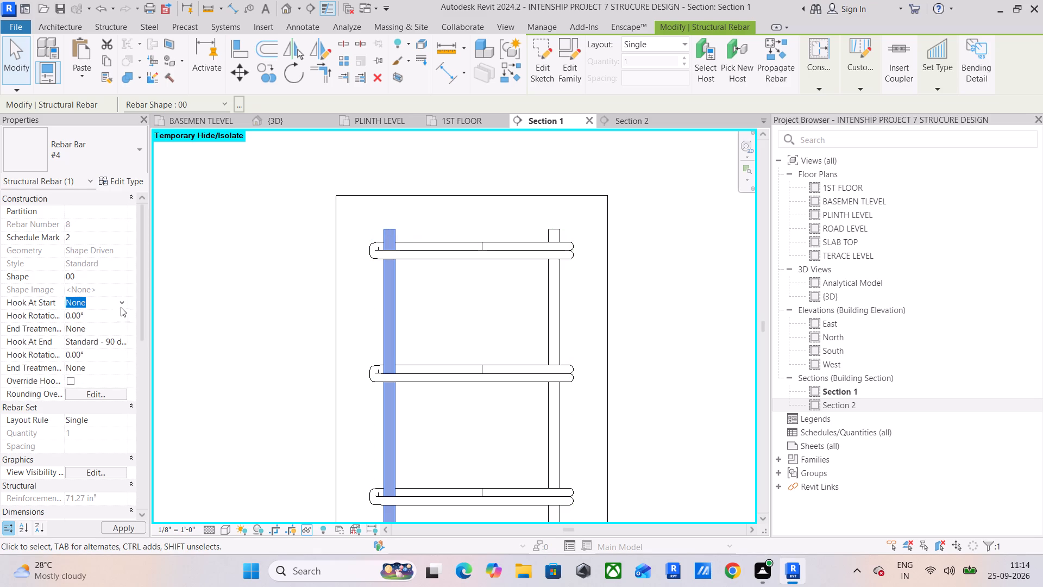
left_click(121, 307)
left_click(118, 324)
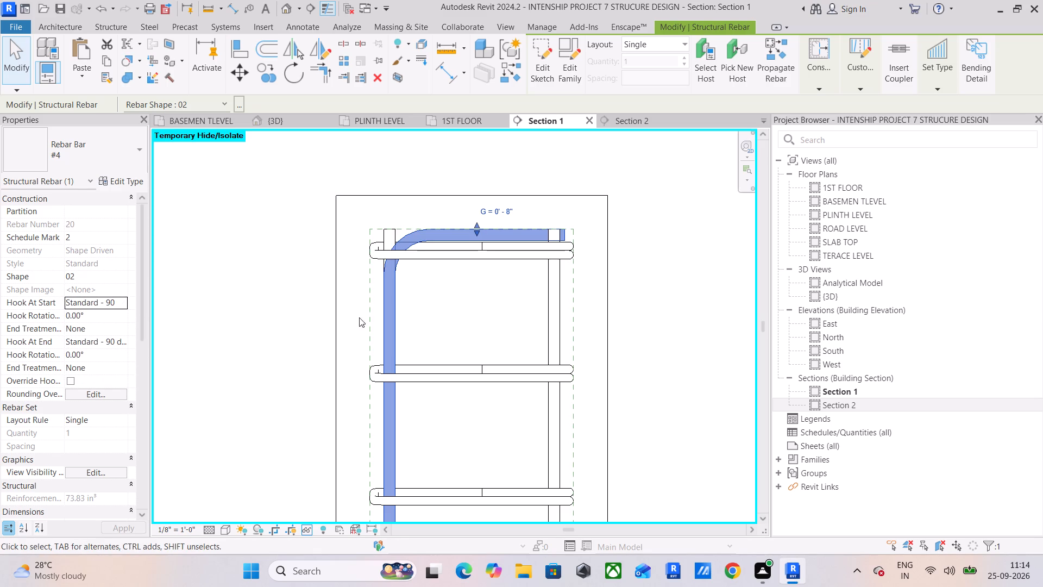
left_click(254, 204)
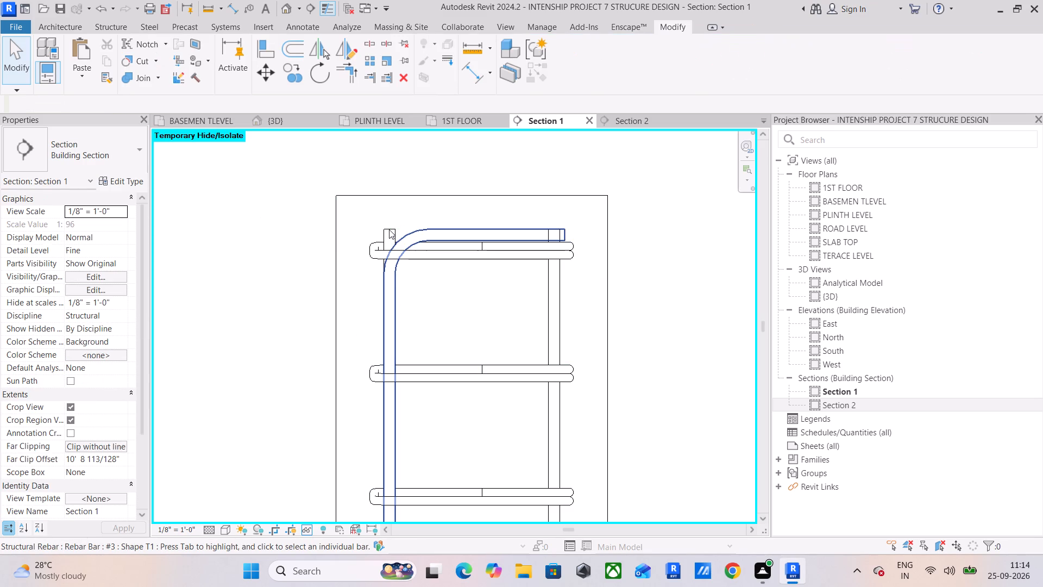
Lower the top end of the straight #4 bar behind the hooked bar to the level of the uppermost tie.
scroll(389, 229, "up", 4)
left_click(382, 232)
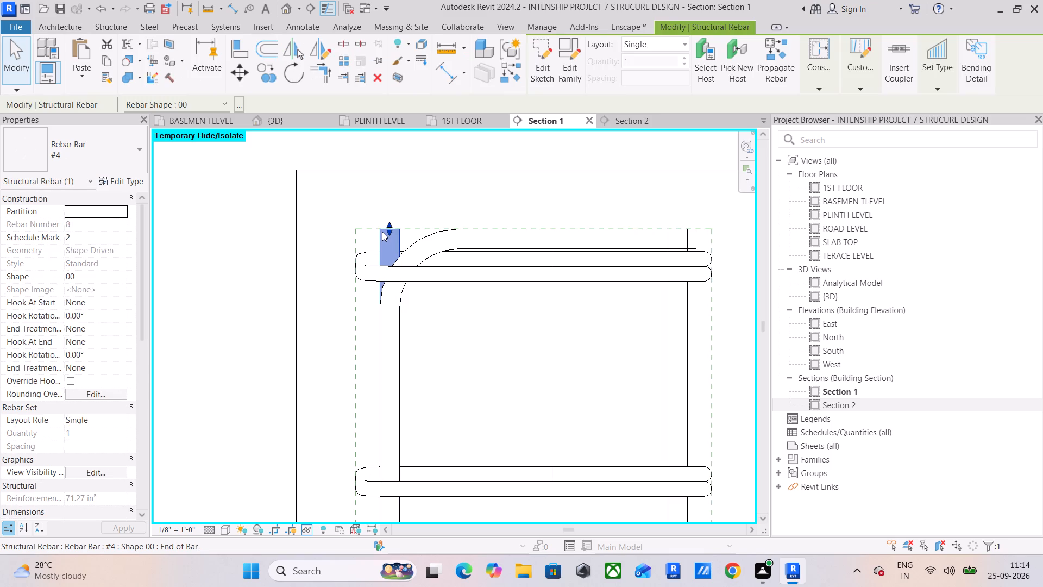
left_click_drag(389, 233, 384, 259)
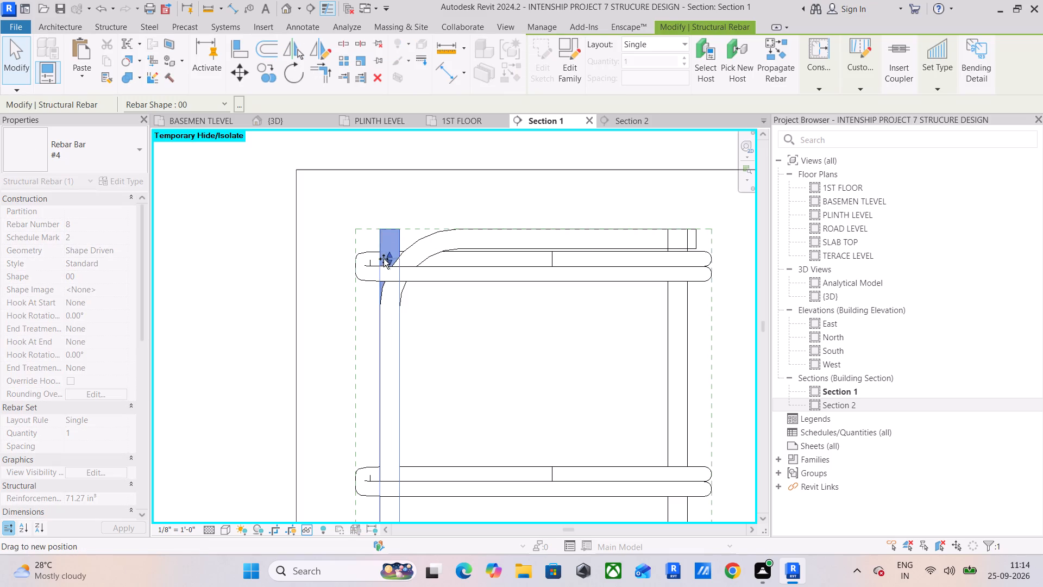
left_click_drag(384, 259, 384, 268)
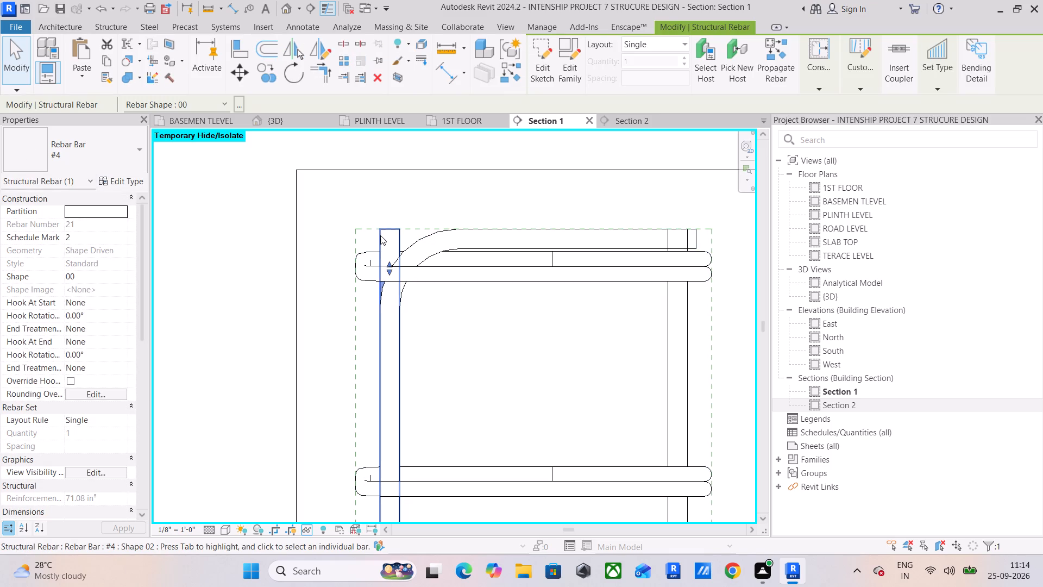
Set Hook At Start and Hook At End to Standard - 90 deg. on the other straight #4 bar overlapping the hooked bar.
left_click(380, 235)
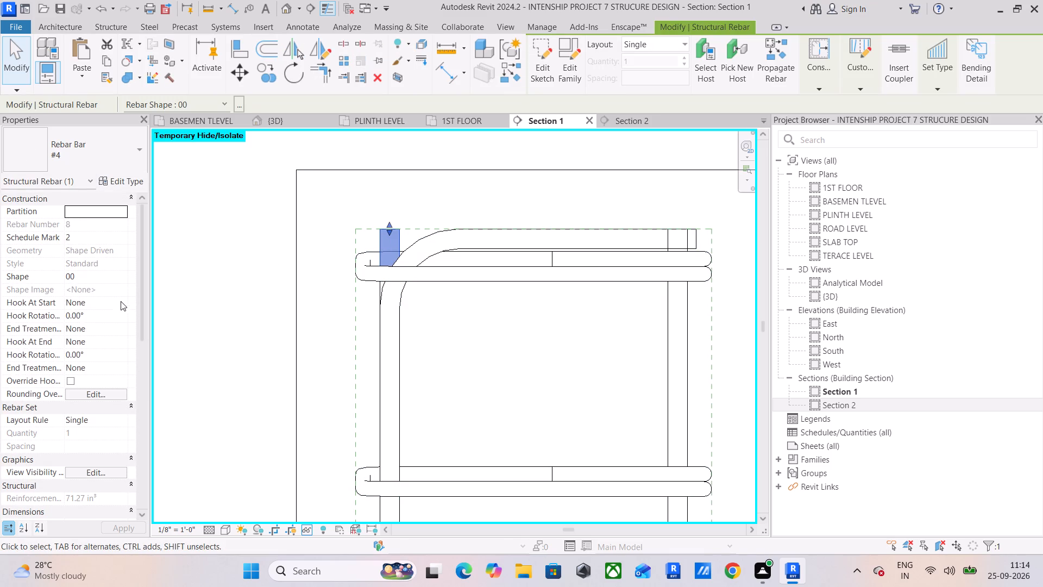
left_click(127, 301)
left_click(116, 320)
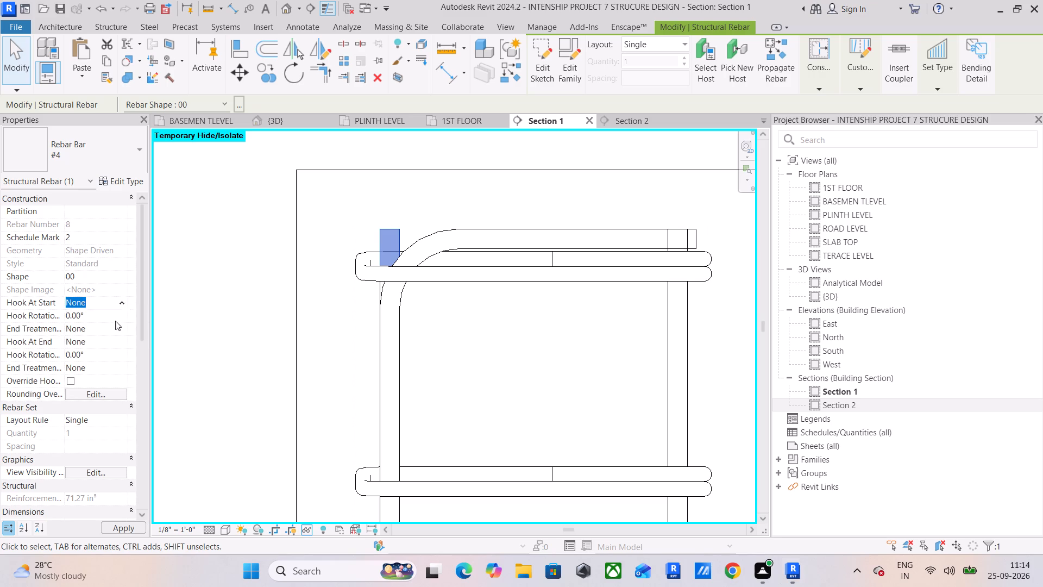
left_click(118, 305)
left_click(119, 323)
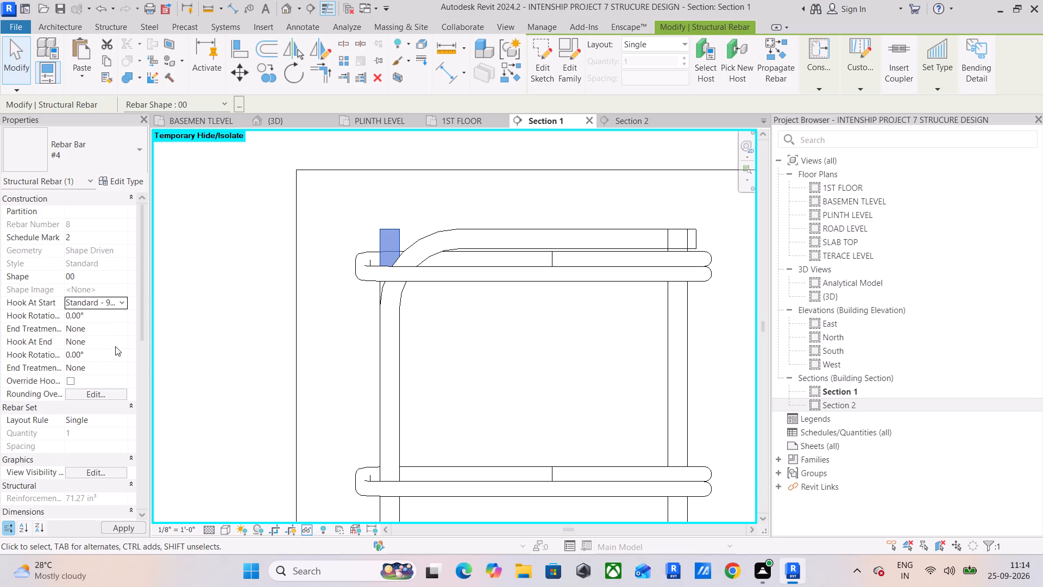
left_click(118, 344)
left_click(109, 365)
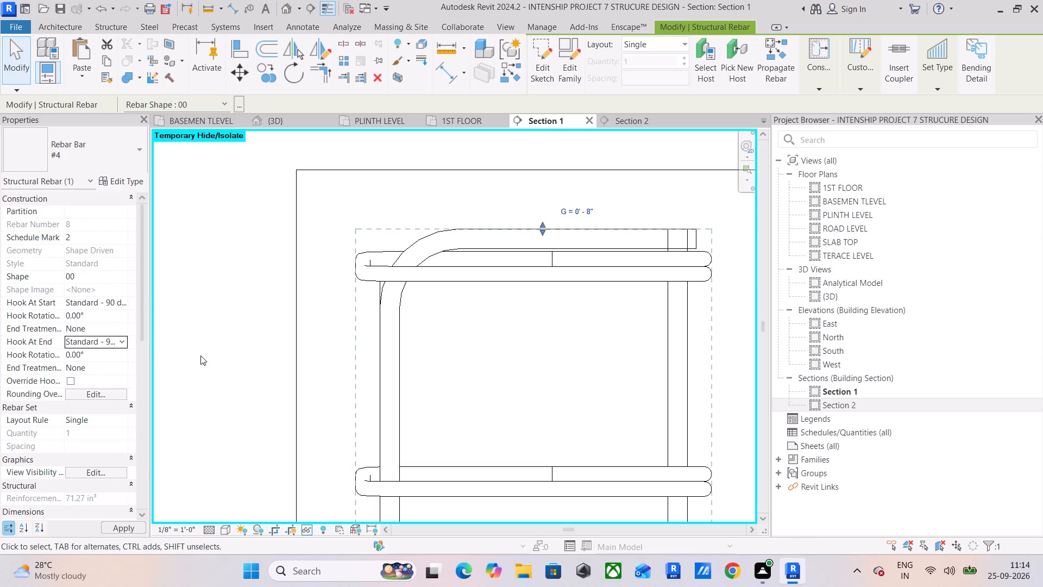
left_click(329, 297)
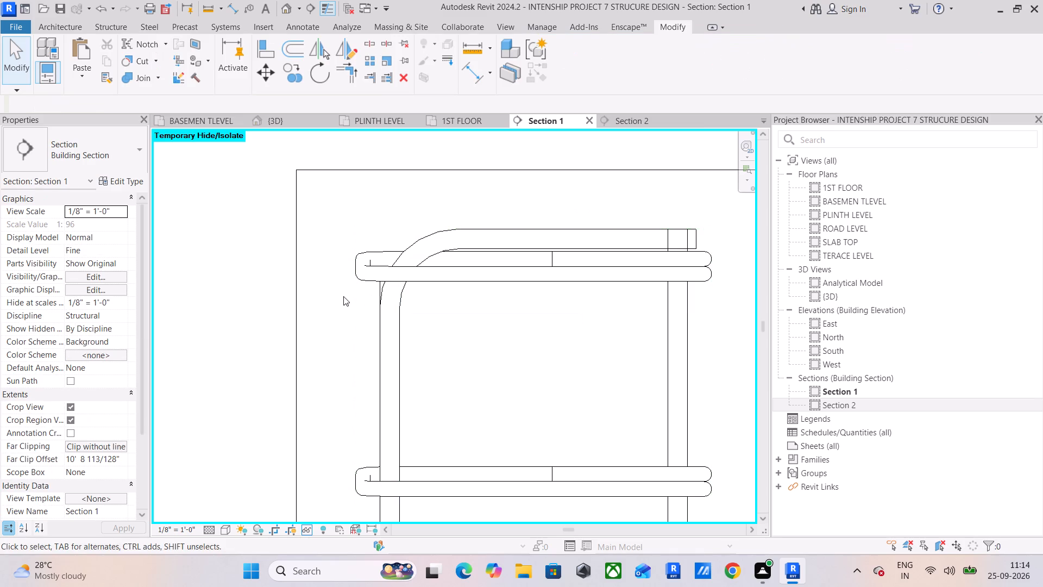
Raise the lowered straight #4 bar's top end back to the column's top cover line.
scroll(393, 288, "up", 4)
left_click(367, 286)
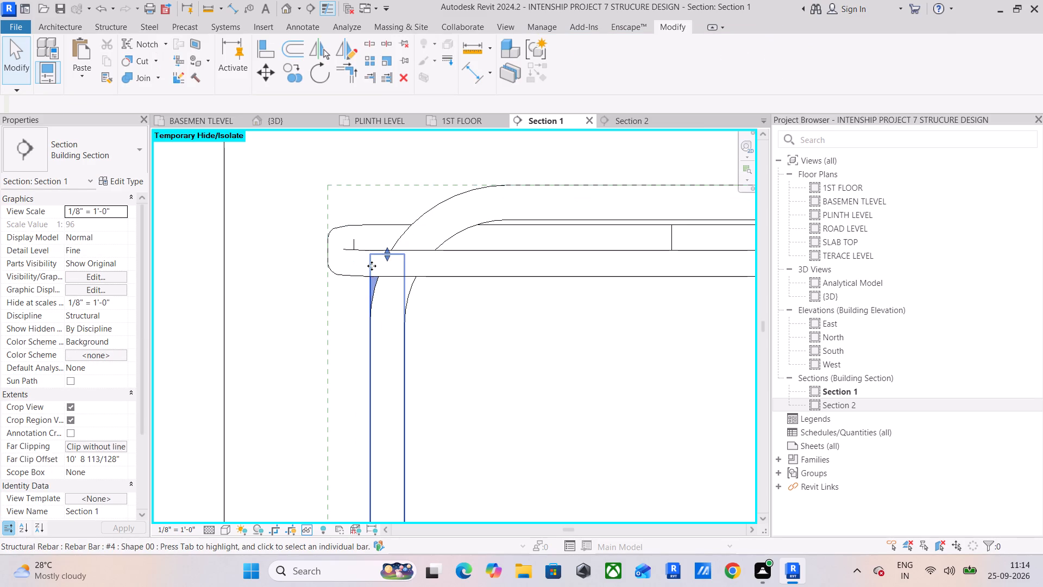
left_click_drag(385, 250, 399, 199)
Set Hook At Start to Standard - 90 deg. on the straight #4 vertical bar at the column's opposite side.
middle_click_drag(498, 304, 297, 301)
scroll(297, 301, "up", 1)
scroll(299, 299, "down", 5)
middle_click_drag(437, 300, 357, 309)
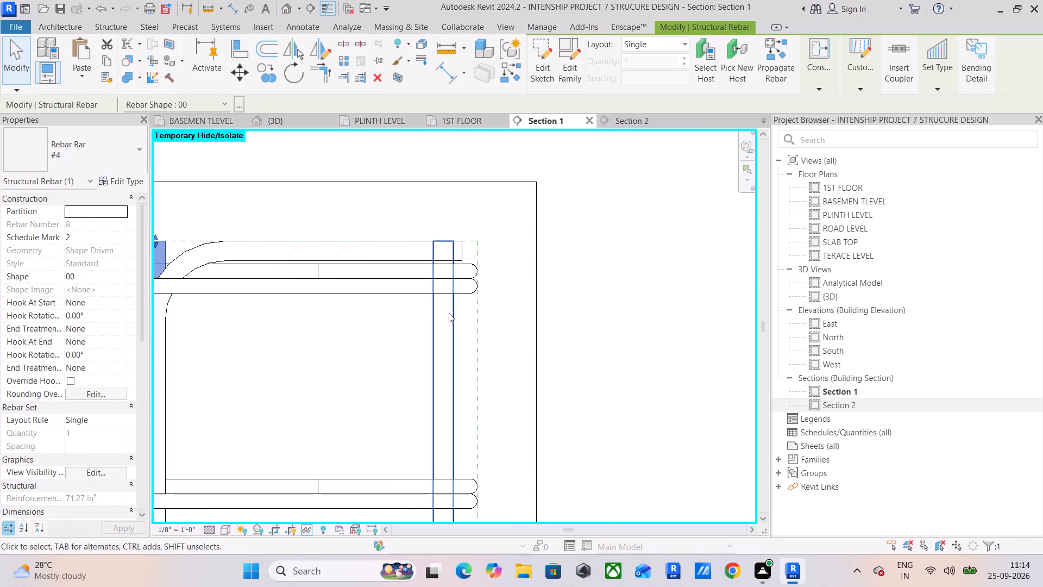
left_click(451, 321)
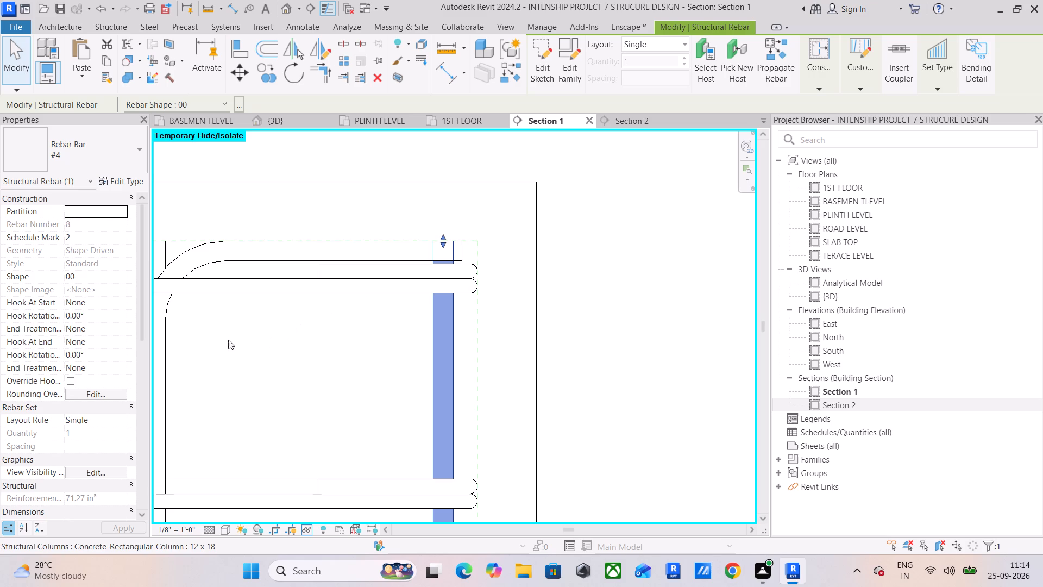
left_click(125, 303)
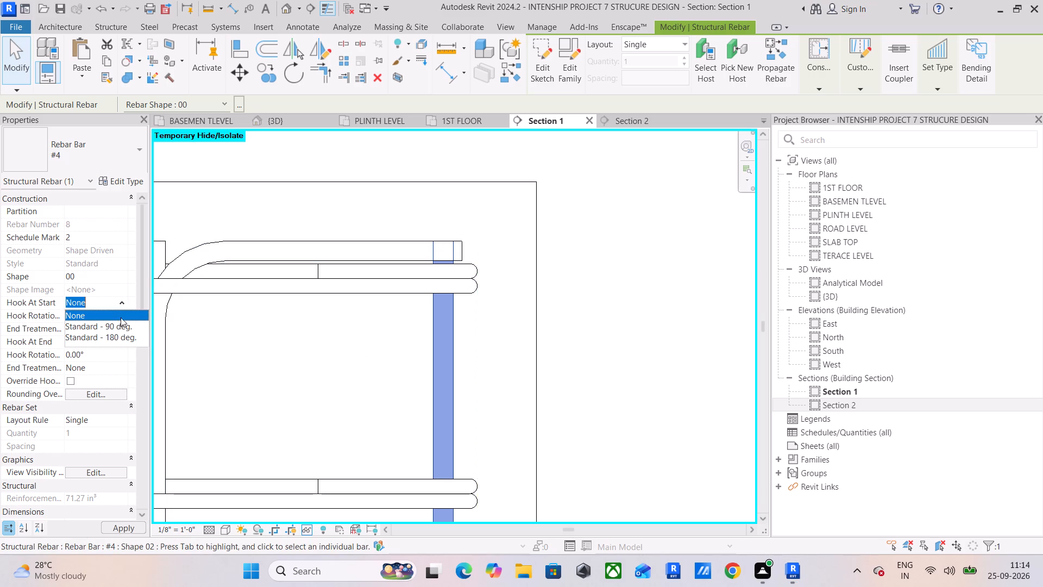
left_click(121, 324)
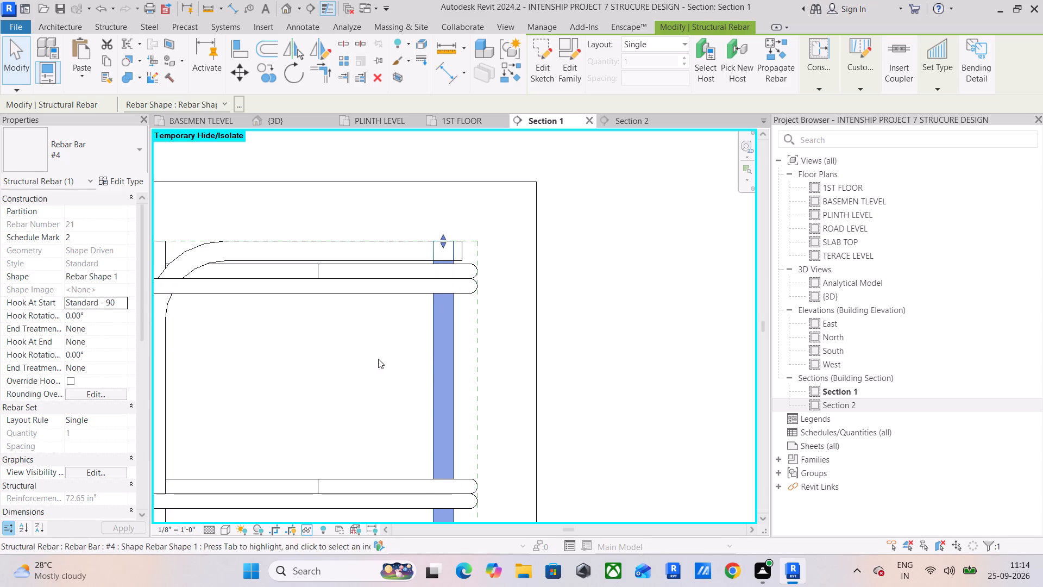
left_click(362, 367)
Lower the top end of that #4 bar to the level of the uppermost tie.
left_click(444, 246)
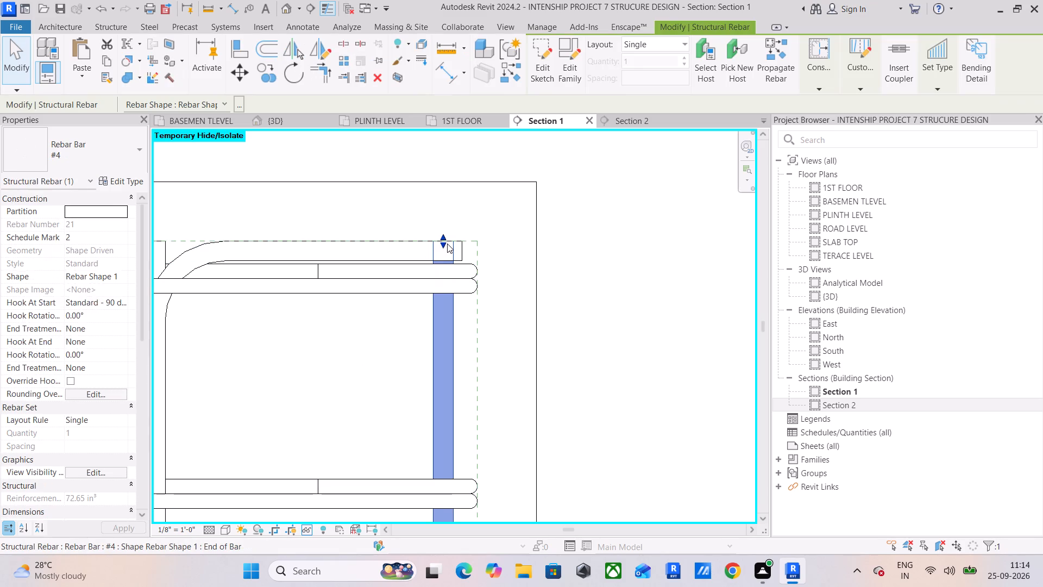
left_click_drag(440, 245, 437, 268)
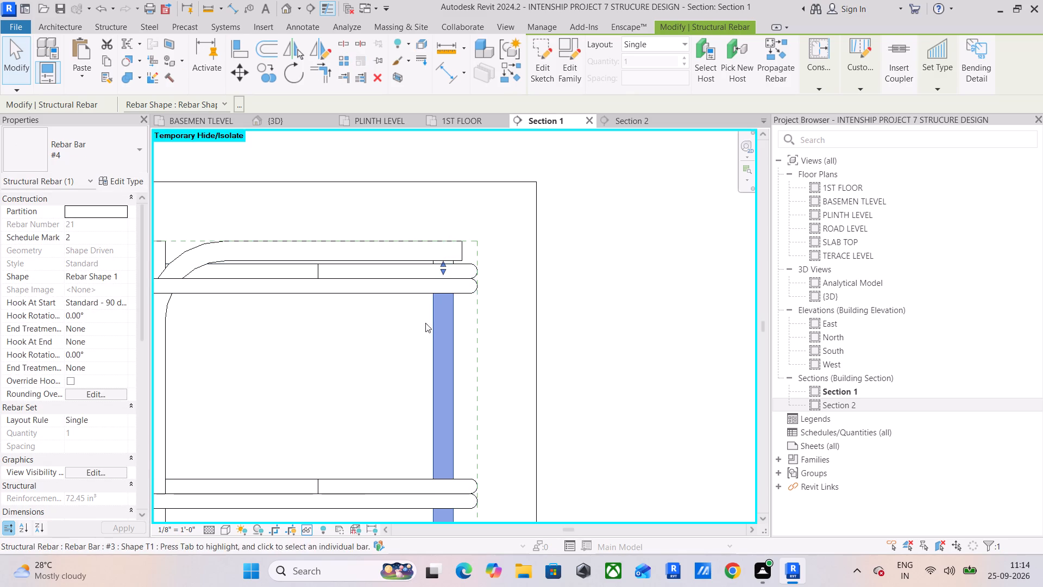
Set Hook At Start and Hook At End to Standard - 90 deg. on the straight #4 bar overlapping the lowered bar.
scroll(439, 262, "up", 13)
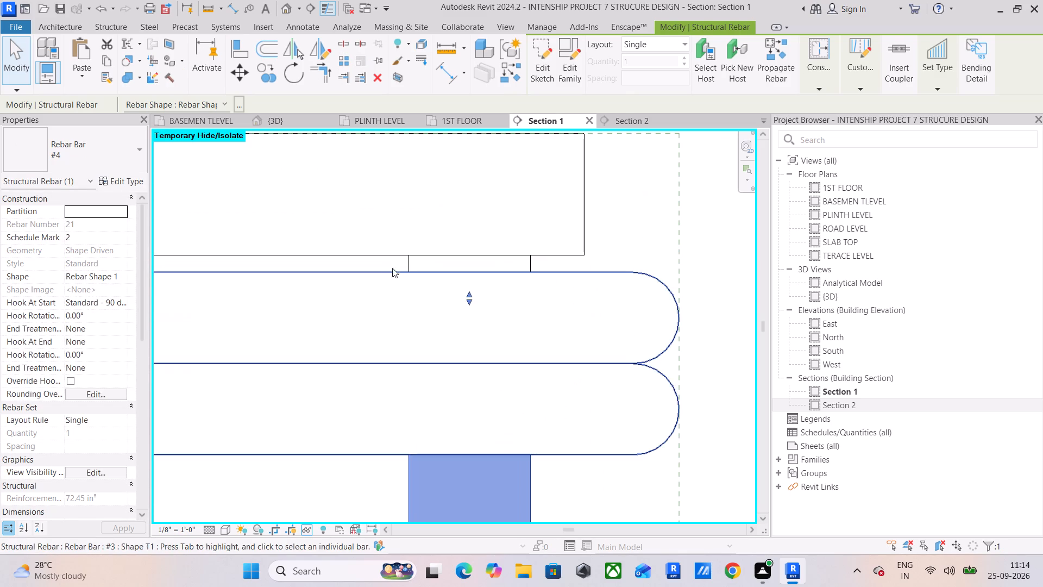
left_click(407, 263)
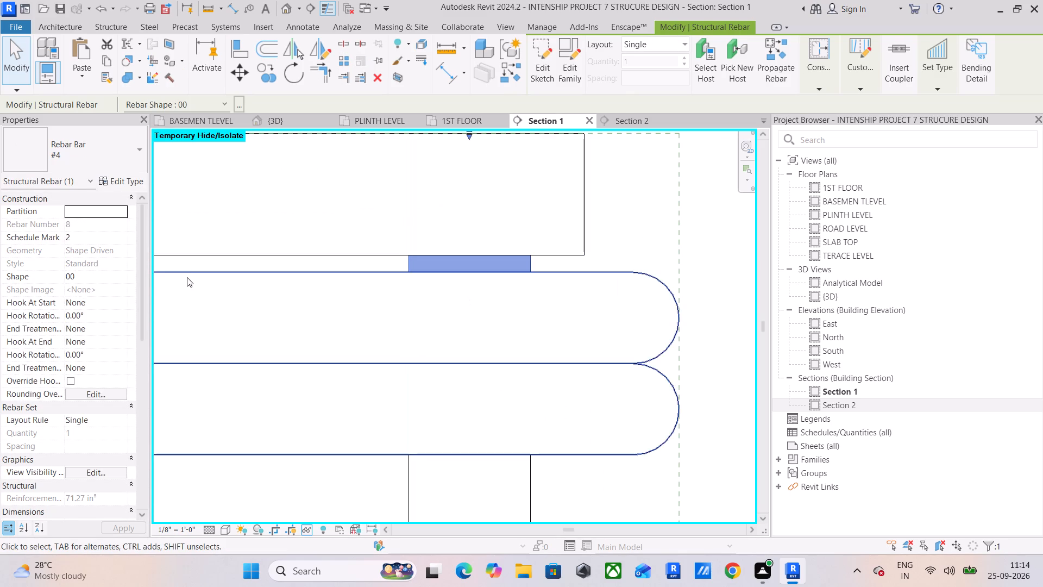
left_click(118, 303)
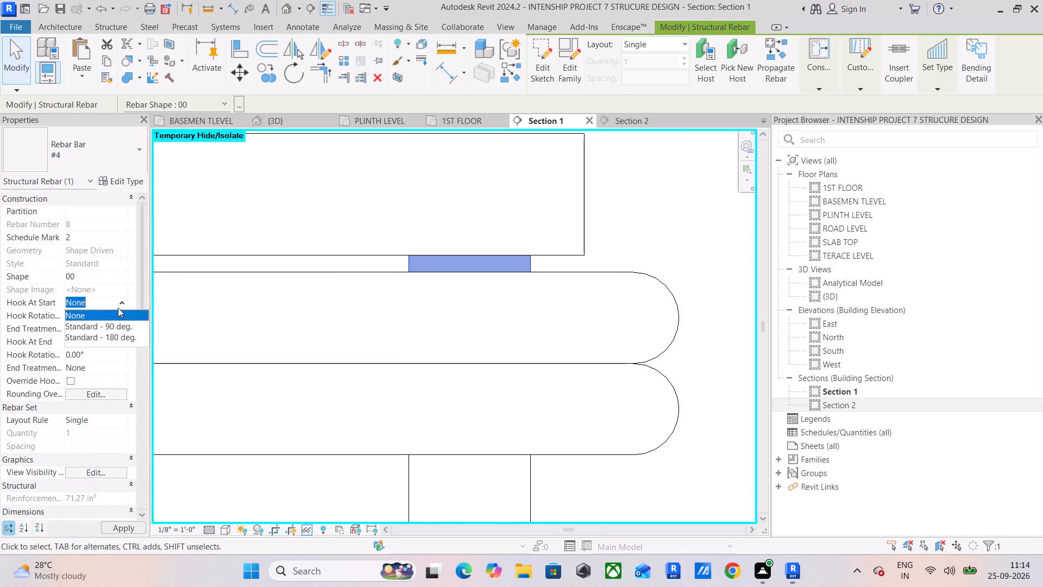
left_click(115, 326)
left_click(110, 343)
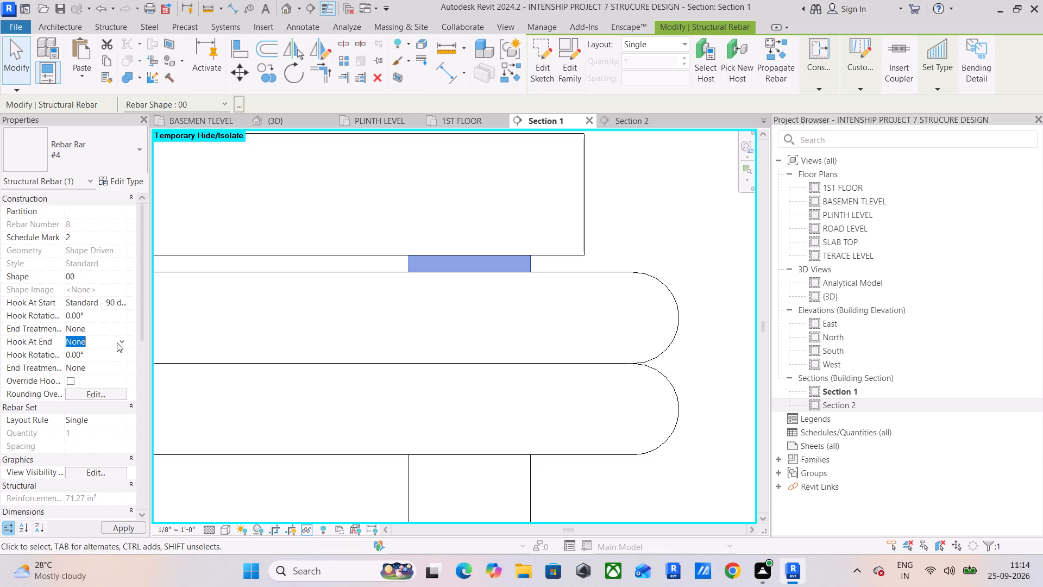
left_click(118, 341)
left_click(121, 366)
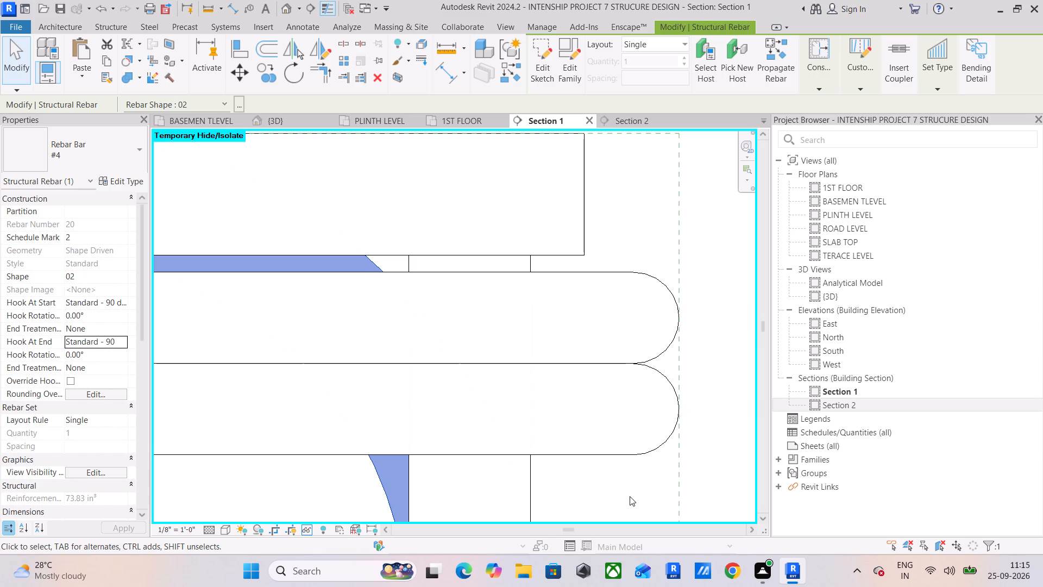
Examine the hooked and straight #4 bars overlapping at the column top.
scroll(461, 490, "down", 8)
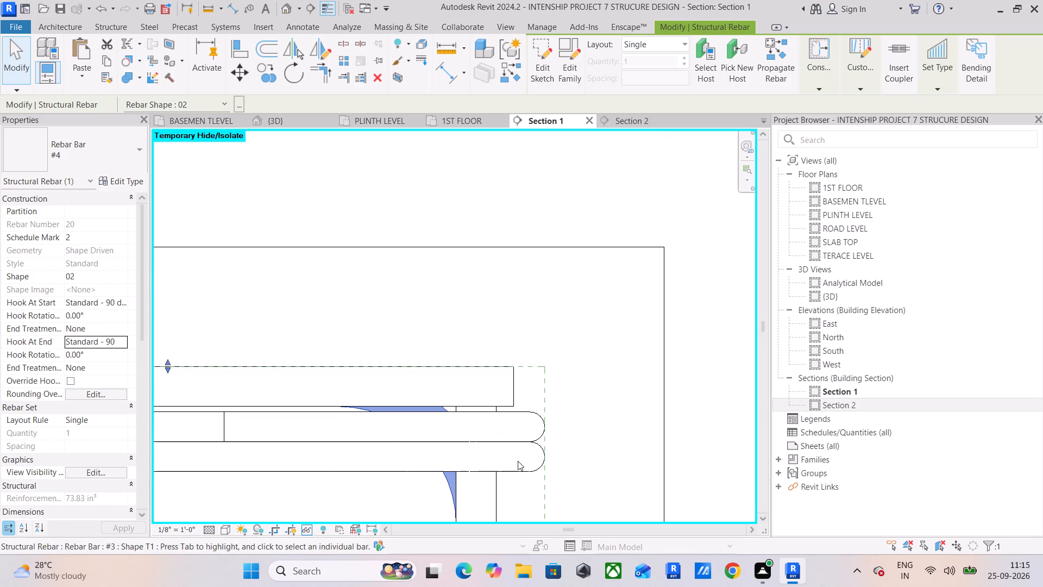
left_click(604, 382)
scroll(482, 406, "up", 4)
scroll(428, 422, "up", 4)
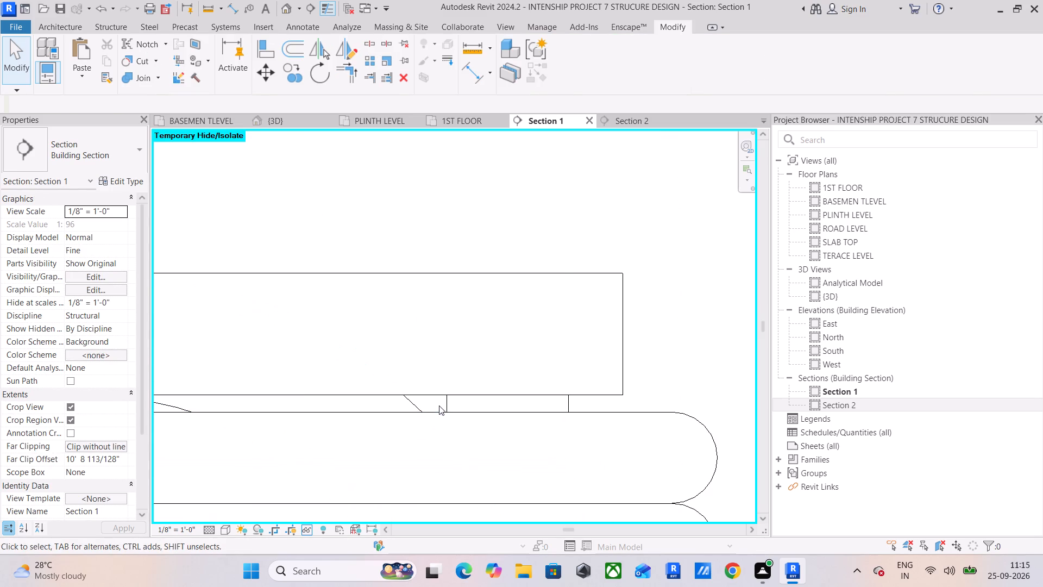
left_click(444, 402)
scroll(494, 370, "down", 4)
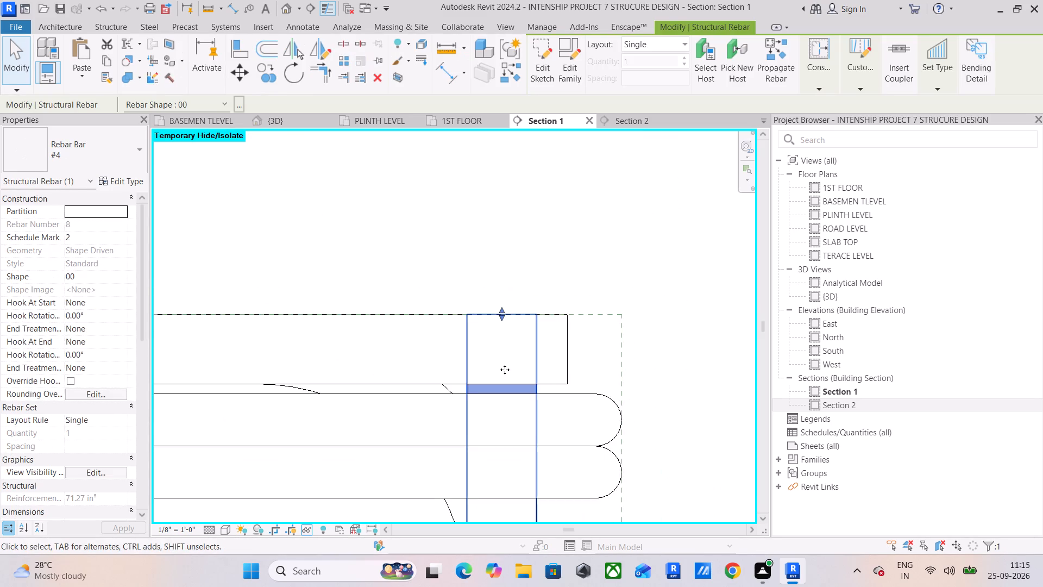
middle_click_drag(507, 370, 563, 263)
scroll(566, 301, "down", 5)
middle_click_drag(353, 384, 487, 357)
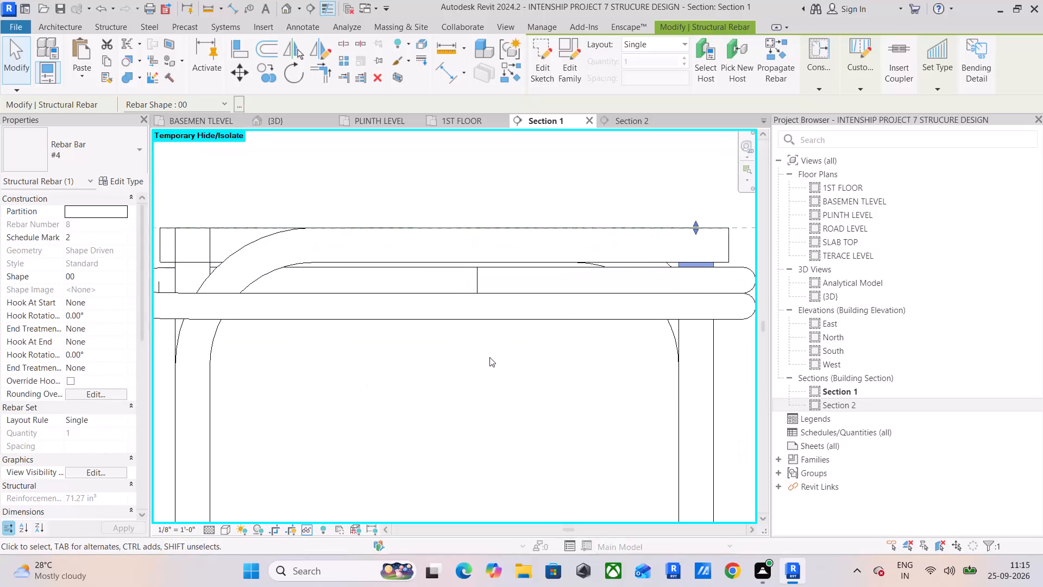
scroll(489, 357, "down", 3)
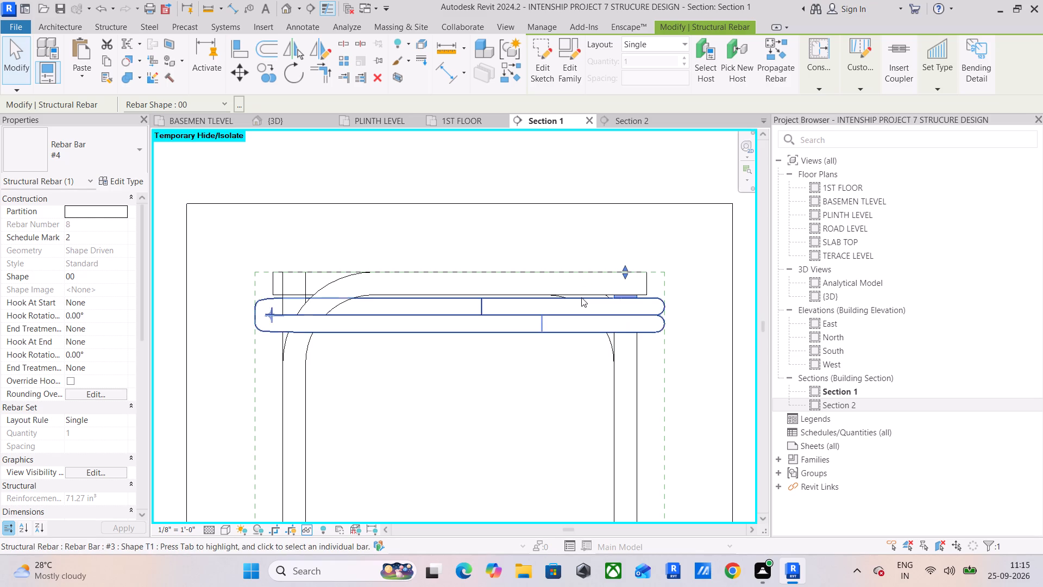
Select the column's five #4 vertical bars together and set them as View Unobscured in the {3D} view.
left_click(292, 371)
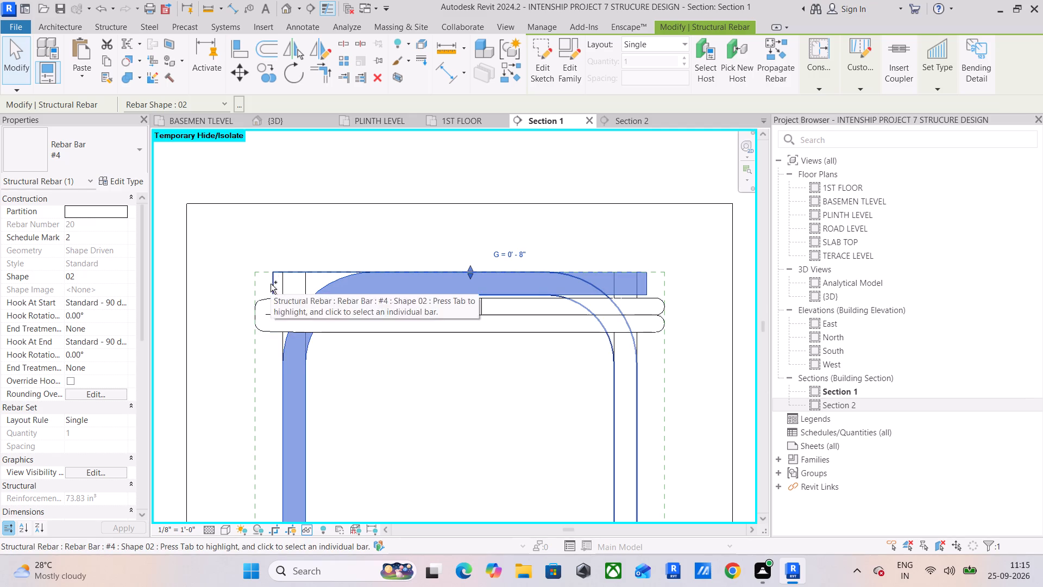
left_click(633, 395, "ctrl")
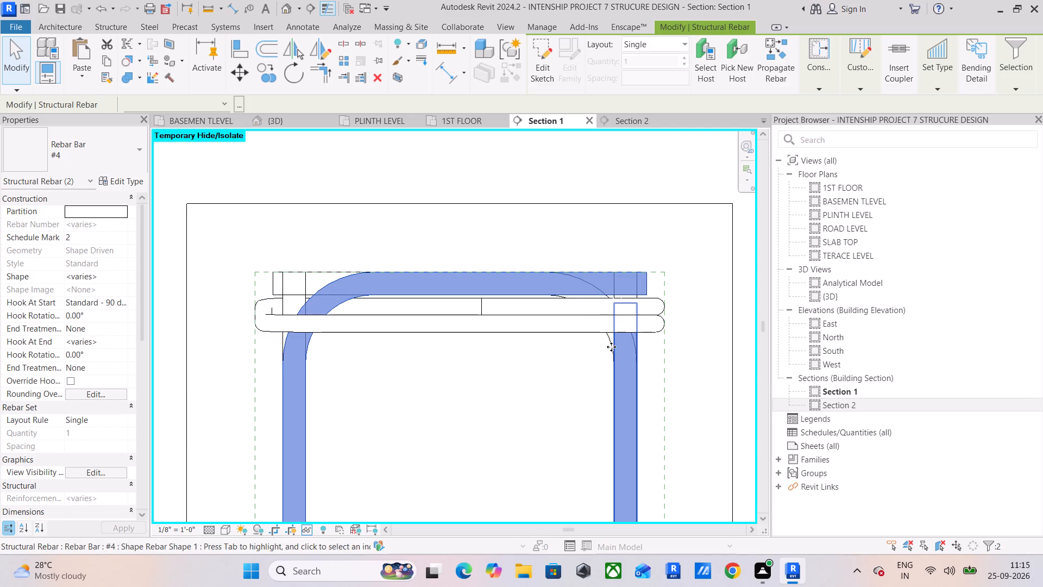
scroll(606, 345, "up", 4)
left_click(608, 338, "ctrl")
middle_click_drag(464, 349, 672, 378)
scroll(549, 372, "down", 3)
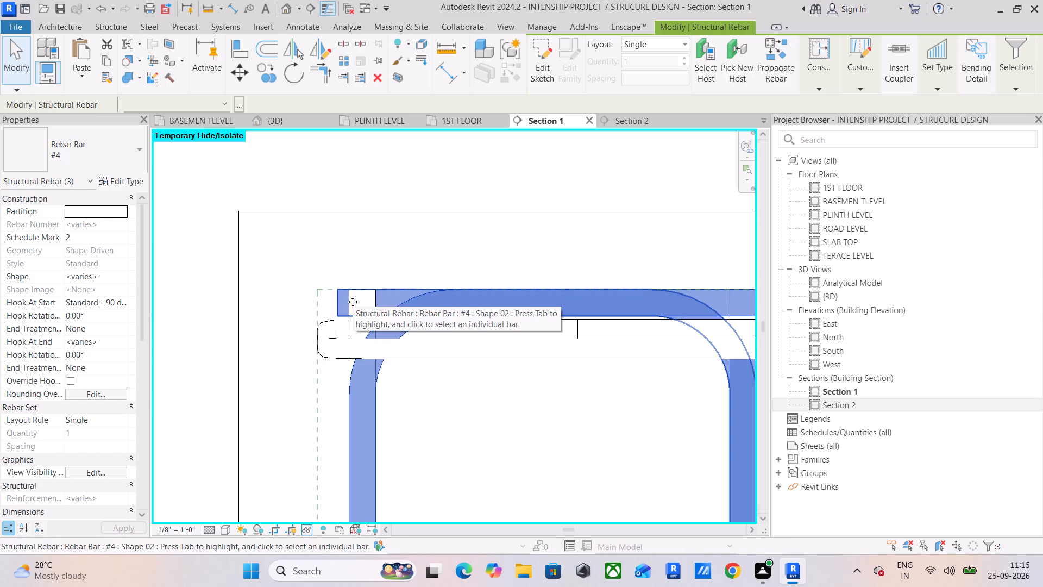
left_click(343, 372, "ctrl")
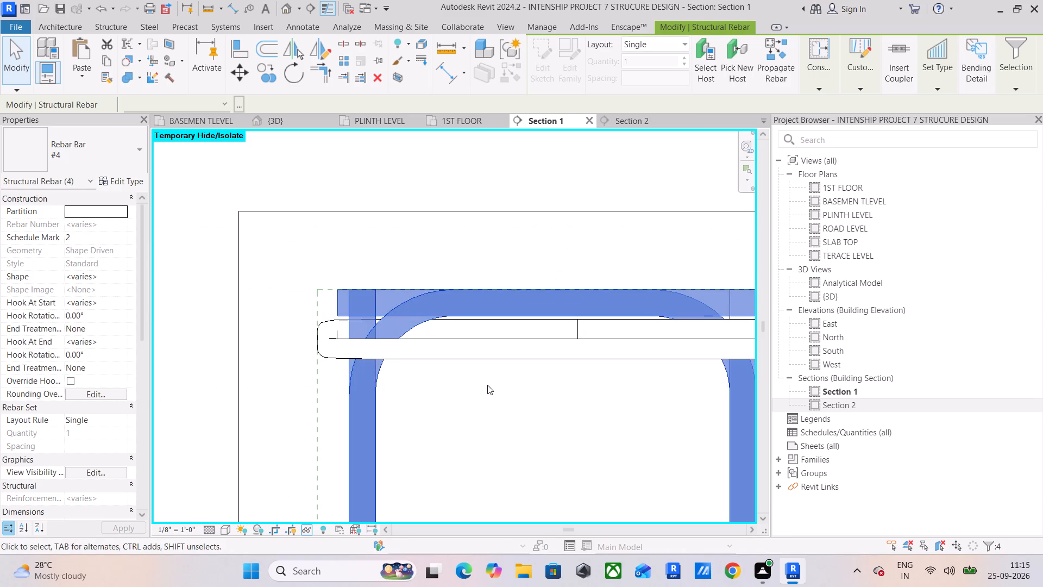
scroll(567, 391, "down", 1)
middle_click_drag(567, 391, 387, 404)
scroll(572, 333, "up", 9)
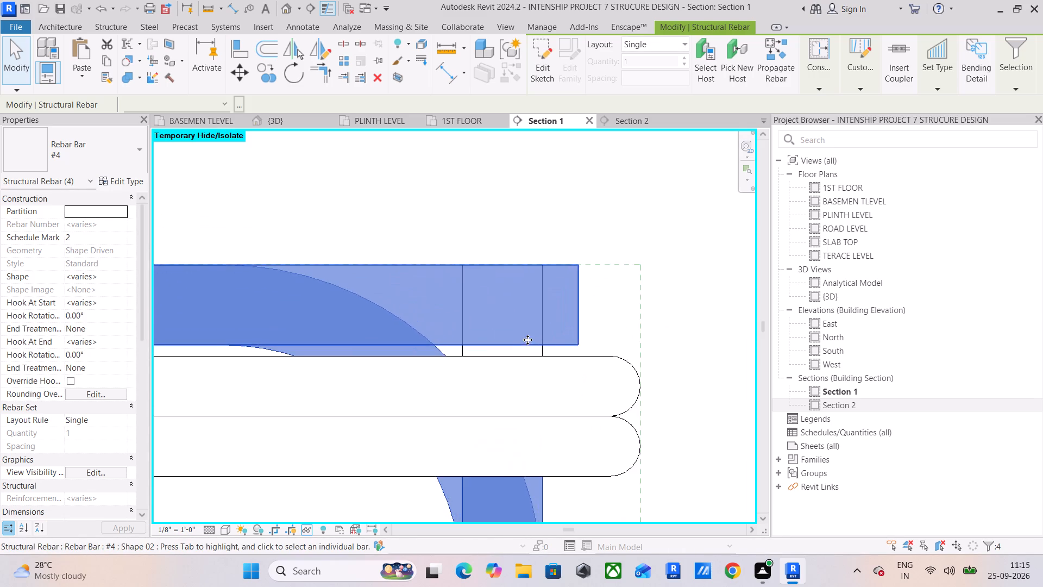
scroll(530, 344, "up", 3)
left_click(553, 352, "ctrl")
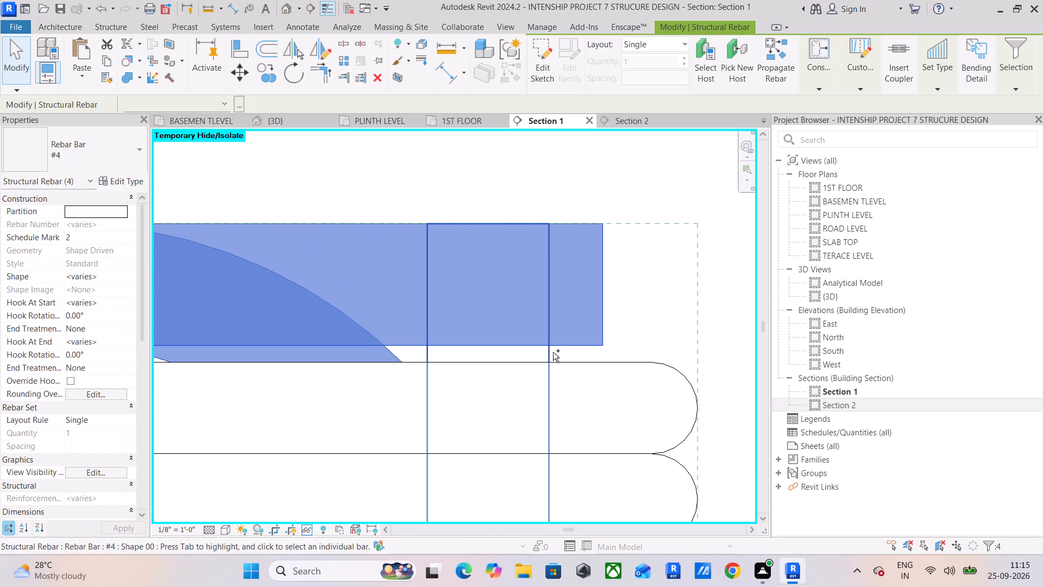
scroll(552, 346, "down", 10)
middle_click_drag(548, 356, 615, 292)
scroll(507, 346, "up", 1)
scroll(459, 363, "down", 5)
middle_click_drag(456, 364, 525, 277)
scroll(456, 364, "up", 1)
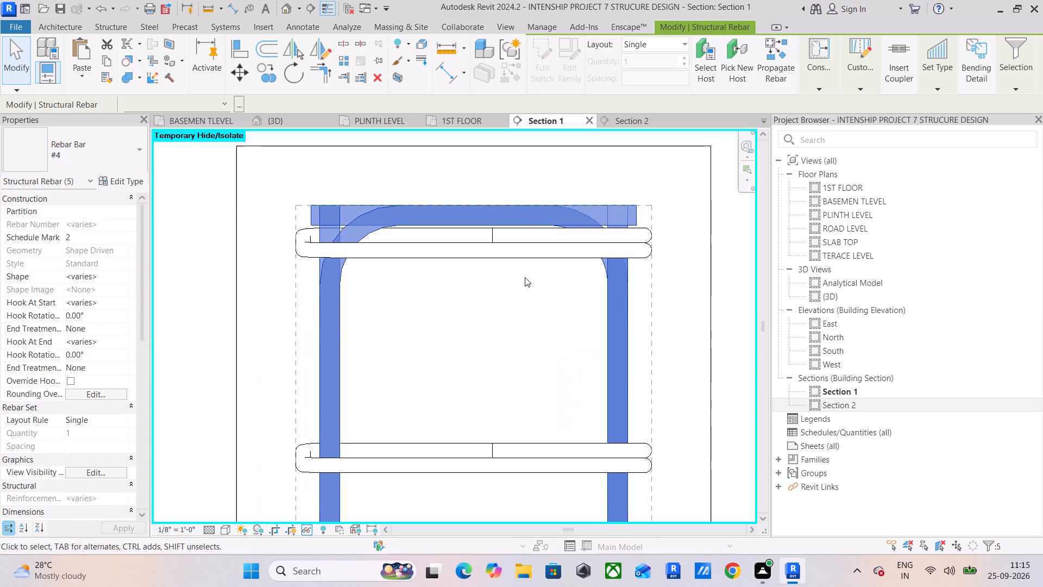
scroll(525, 277, "down", 4)
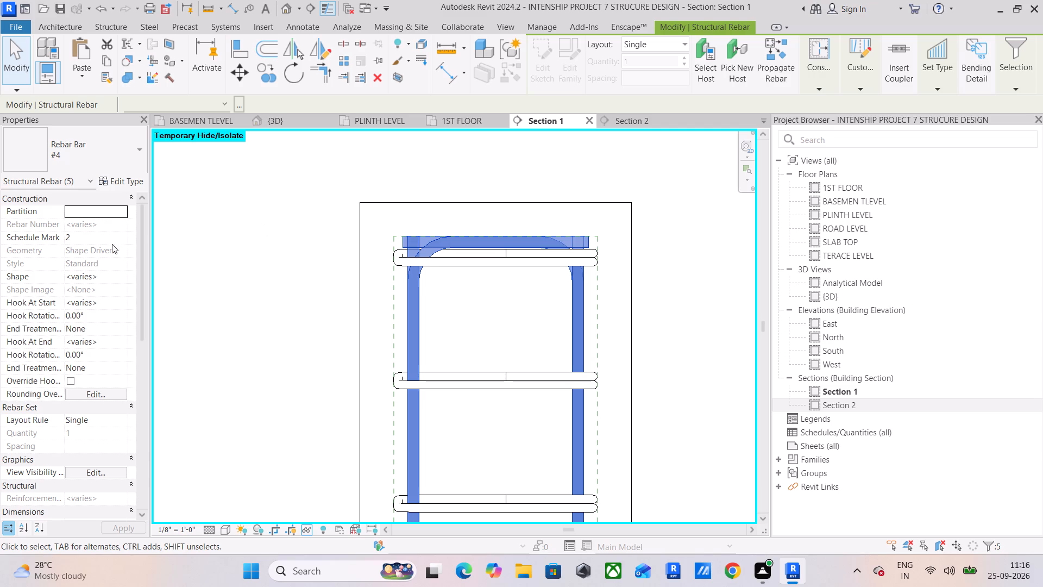
left_click(114, 473)
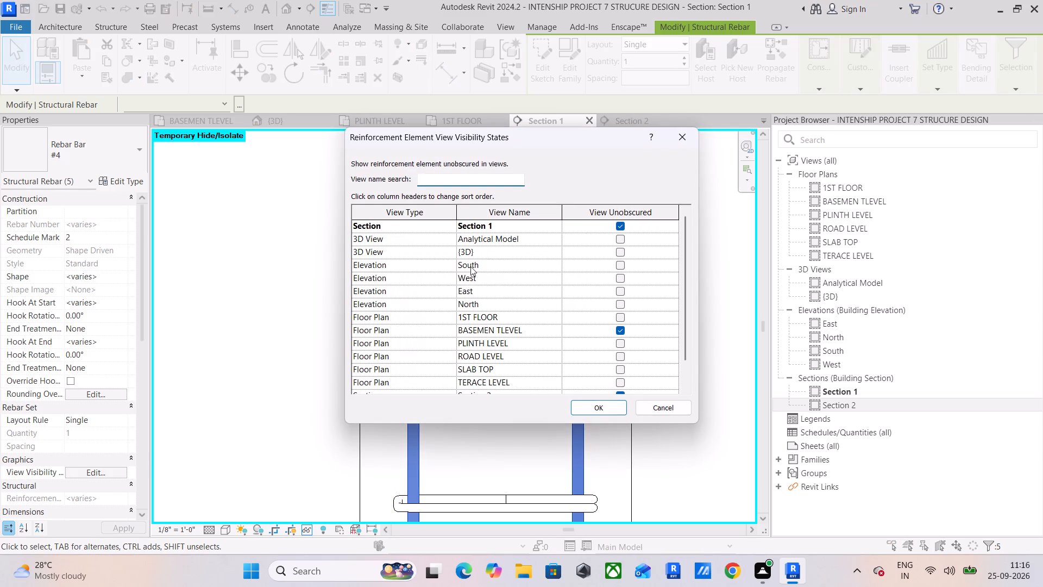
left_click(623, 254)
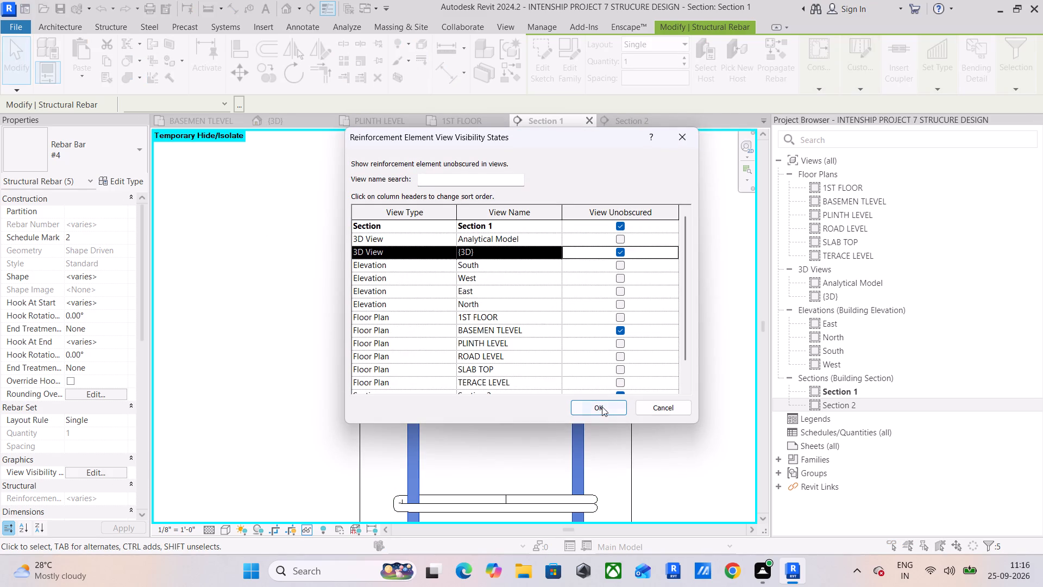
left_click(602, 407)
left_click(297, 314)
Examine the hooked vertical bars and ties at the column tops in the {3D} view.
scroll(301, 297, "down", 4)
left_click(279, 124)
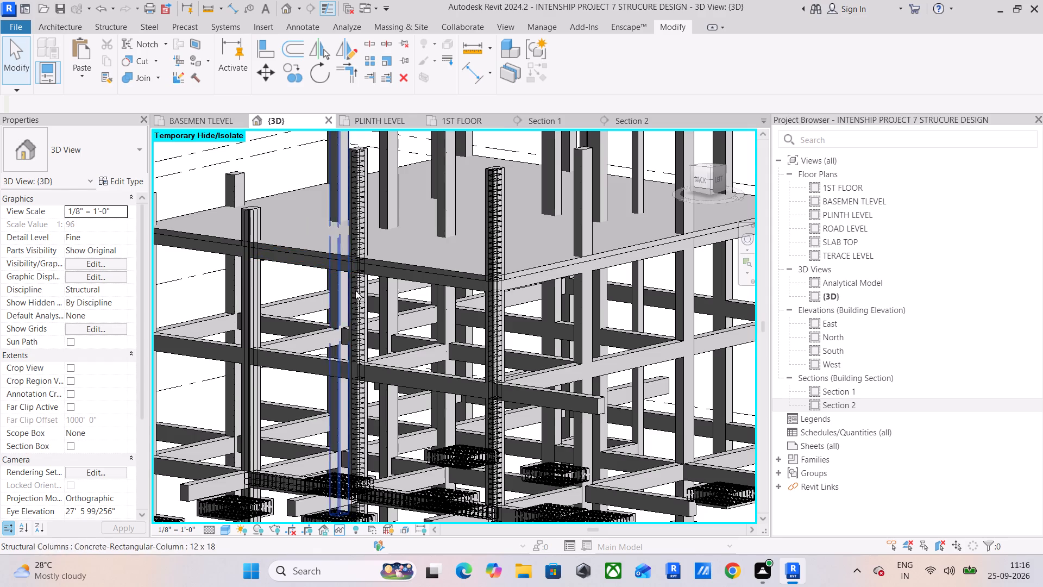
scroll(359, 276, "down", 3)
scroll(343, 186, "up", 12)
middle_click_drag(393, 172, 400, 210, "shift")
scroll(384, 214, "up", 8)
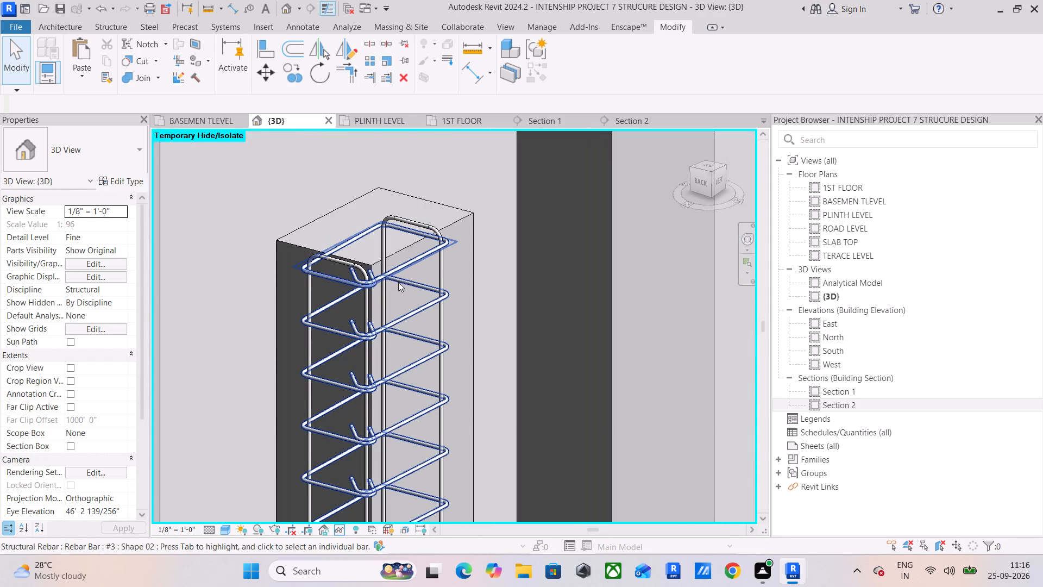
middle_click_drag(399, 283, 338, 276, "shift")
middle_click(337, 276, "shift")
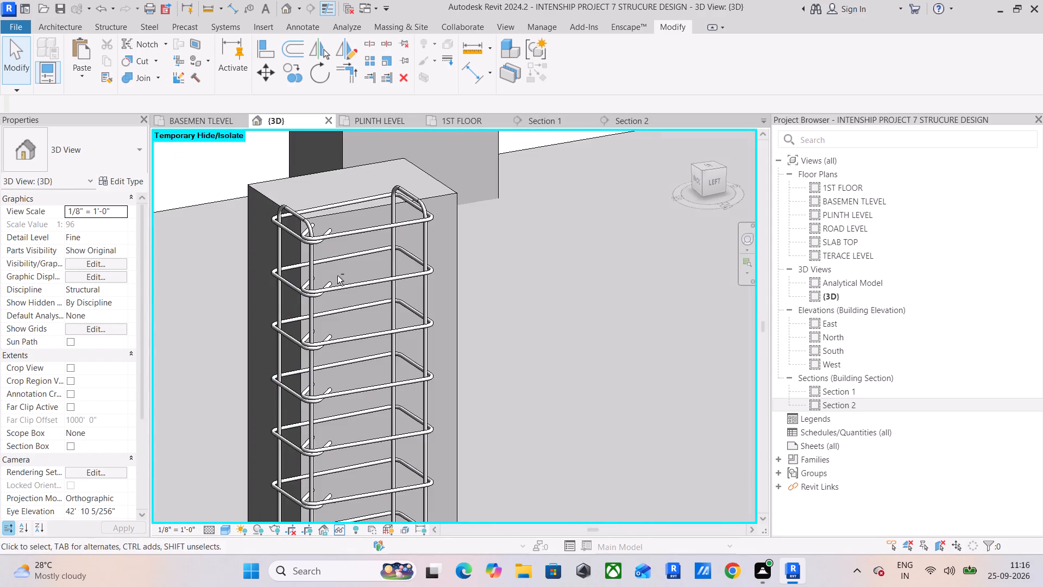
middle_click_drag(353, 280, 378, 283, "shift")
middle_click_drag(394, 279, 422, 255, "shift")
scroll(425, 255, "down", 2)
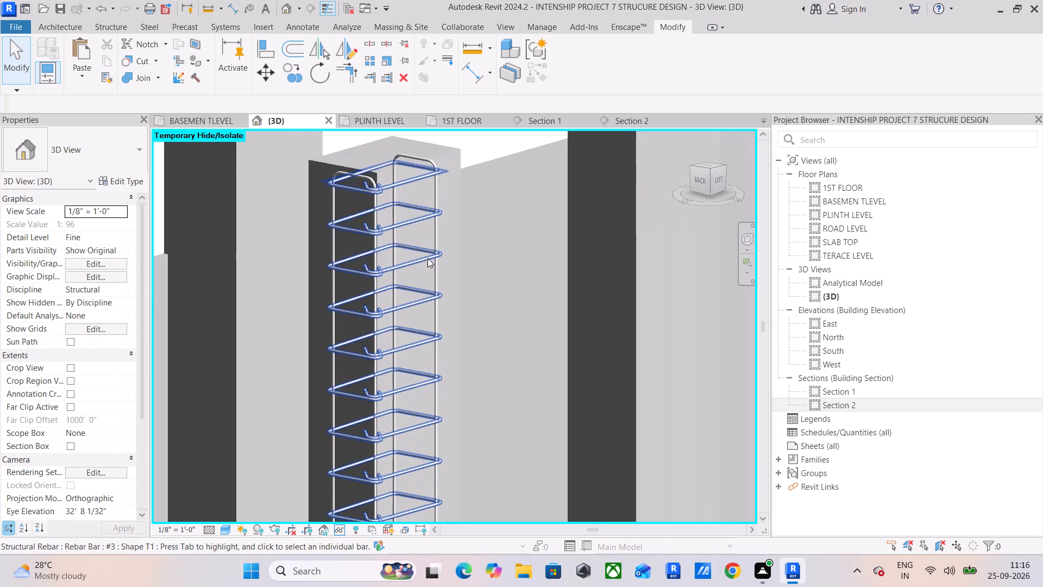
middle_click_drag(428, 258, 412, 344)
left_click(423, 287)
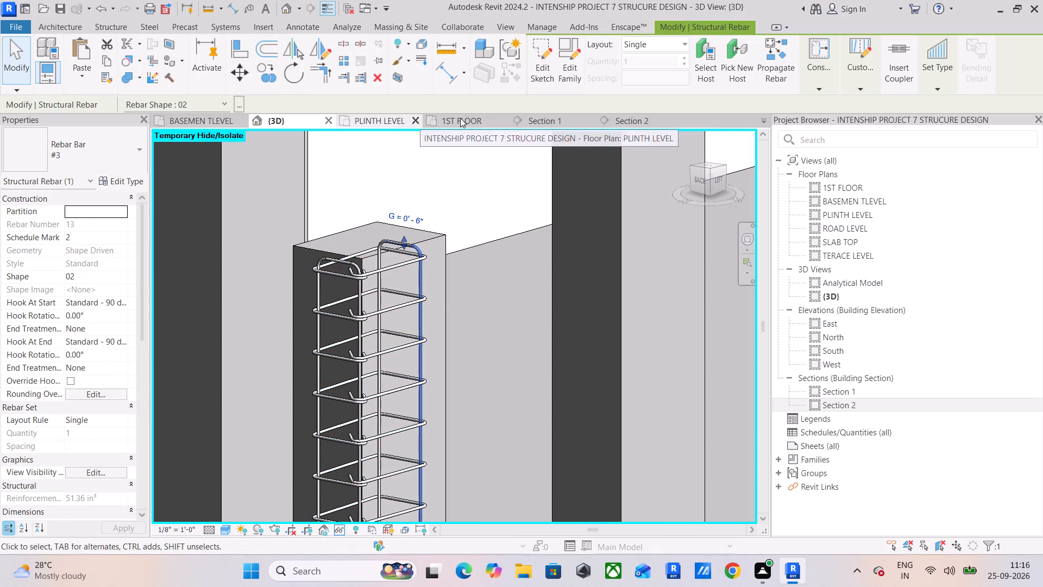
In Section 1, raise the lowered #4 bar's top end back to the column's top cover line.
left_click(527, 113)
left_click(533, 123)
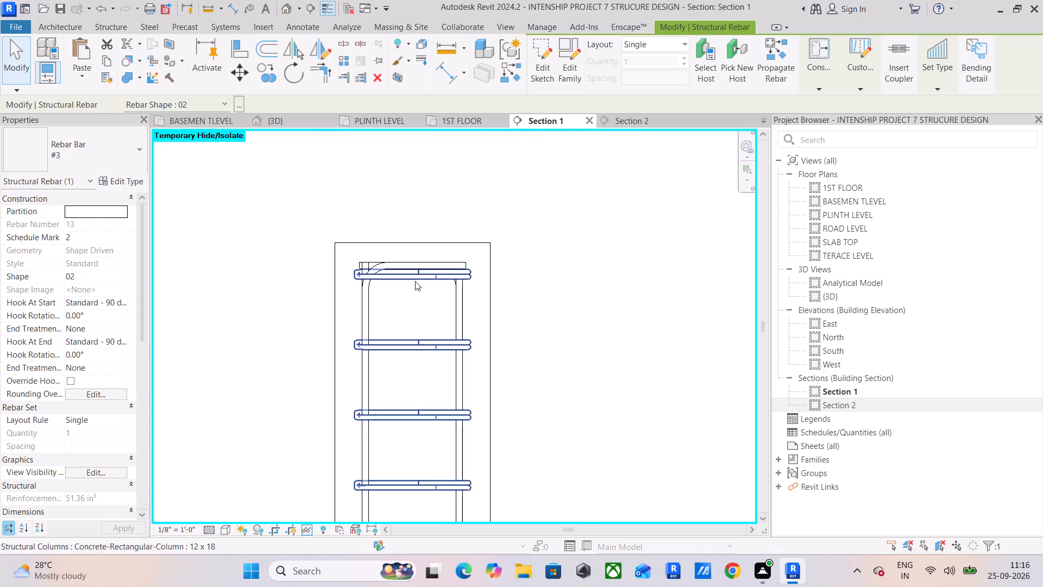
scroll(416, 280, "up", 4)
scroll(480, 285, "up", 8)
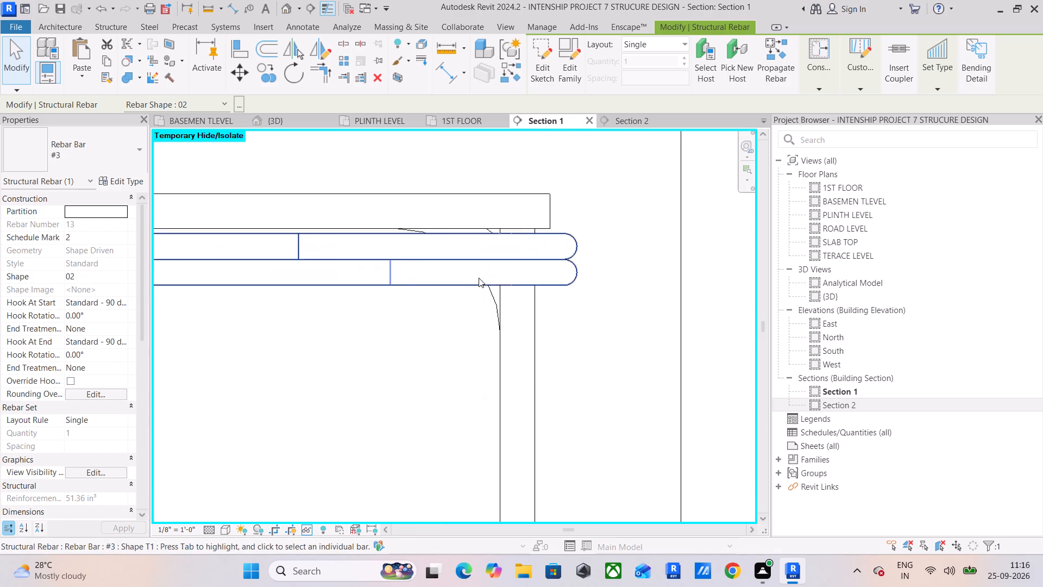
scroll(479, 278, "up", 2)
left_click(510, 321)
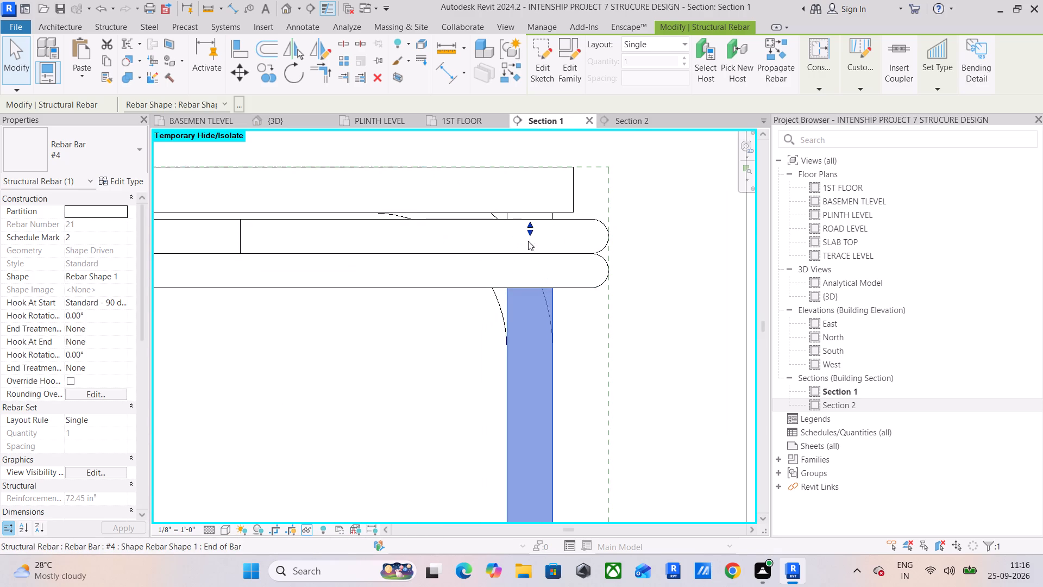
left_click_drag(529, 227, 529, 167)
middle_click_drag(414, 314, 520, 310)
scroll(307, 320, "down", 4)
middle_click_drag(315, 320, 454, 301)
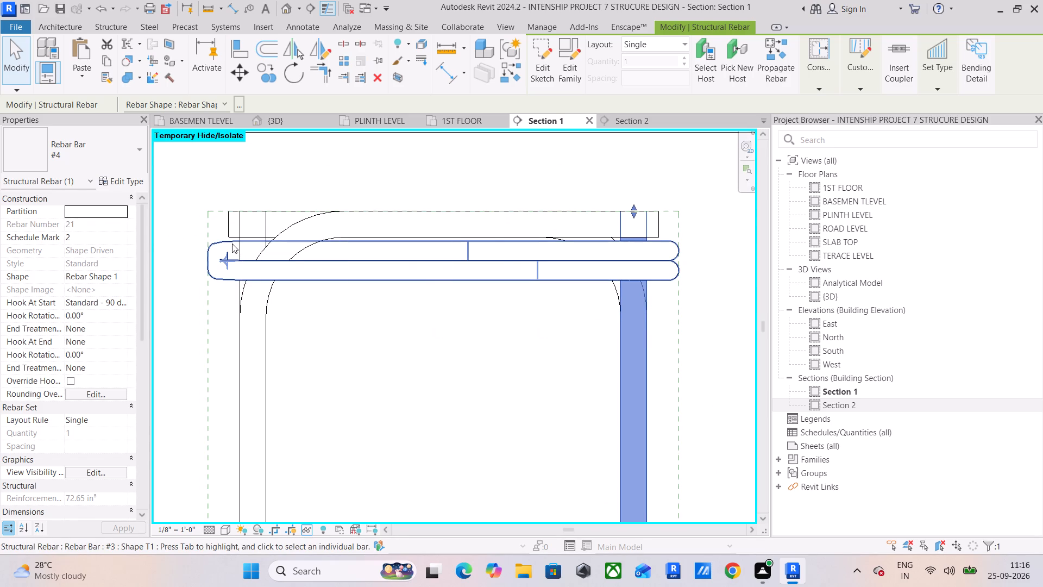
Select the straight #4 bar together with the already selected hooked bar and check their View Unobscured states.
scroll(231, 243, "up", 14)
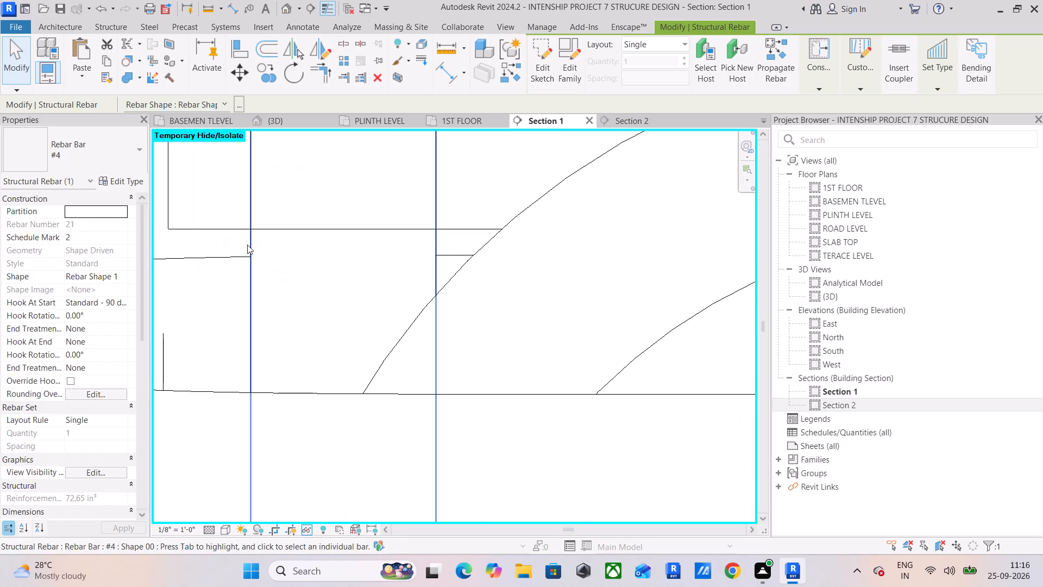
left_click(247, 245, "ctrl")
scroll(247, 245, "down", 2)
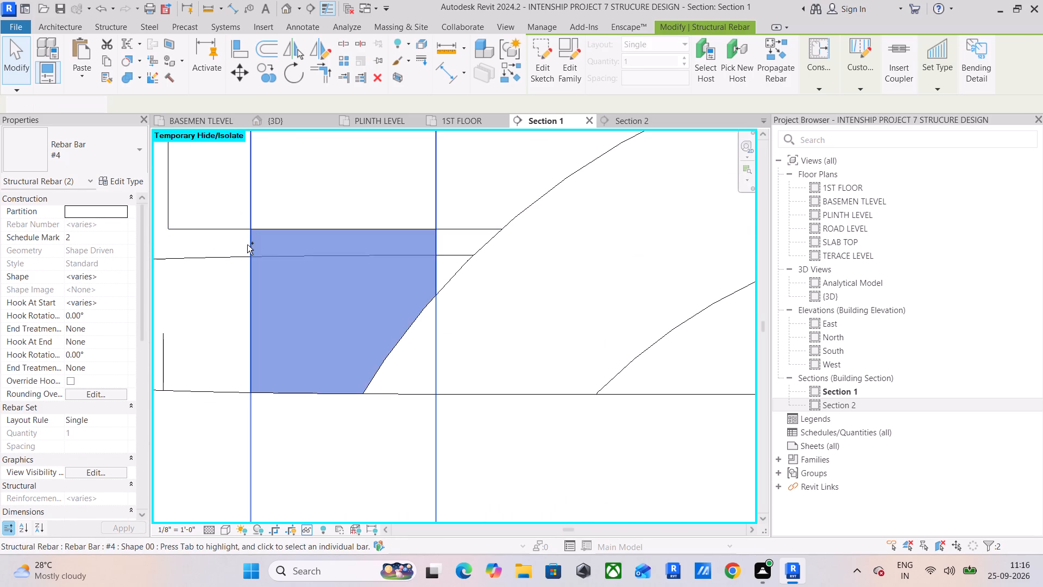
scroll(247, 245, "down", 3)
left_click(110, 475)
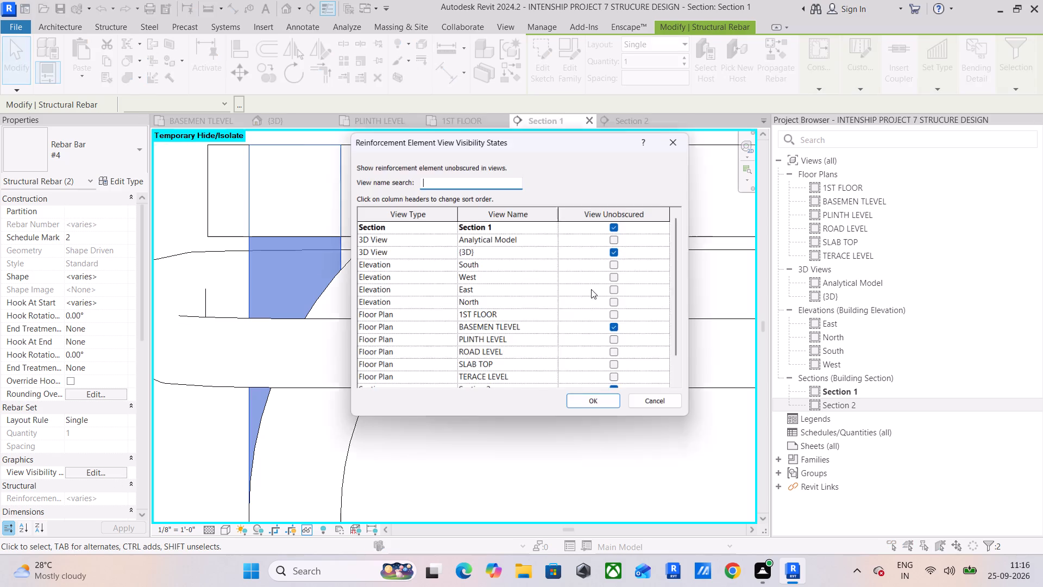
left_click(595, 413)
Select the column's four #4 vertical bars together in Section 1 and review their View Unobscured states.
scroll(603, 380, "down", 4)
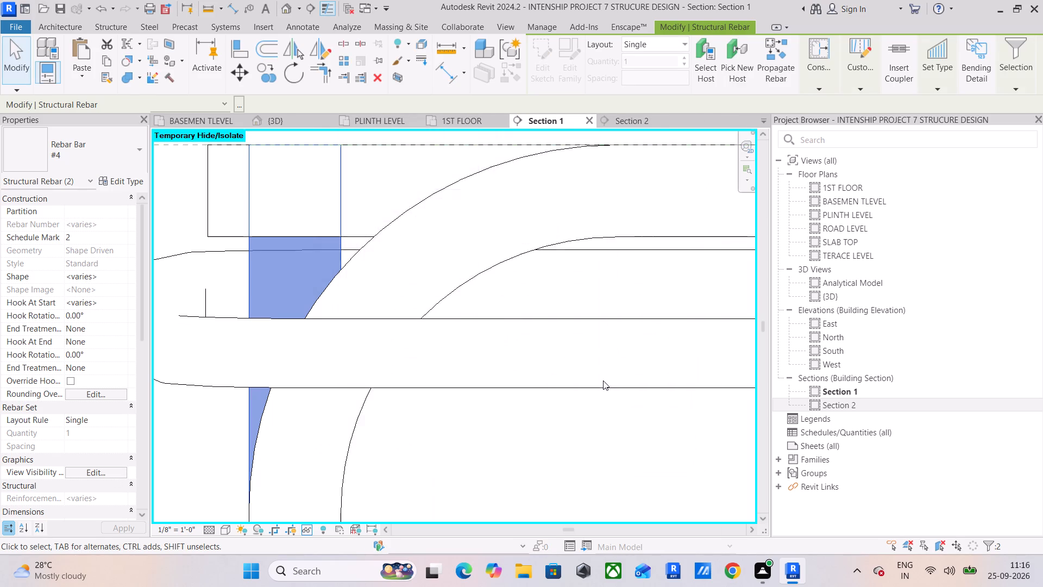
middle_click_drag(603, 379, 292, 345)
scroll(351, 319, "down", 5)
middle_click_drag(468, 316, 398, 325)
scroll(559, 267, "up", 3)
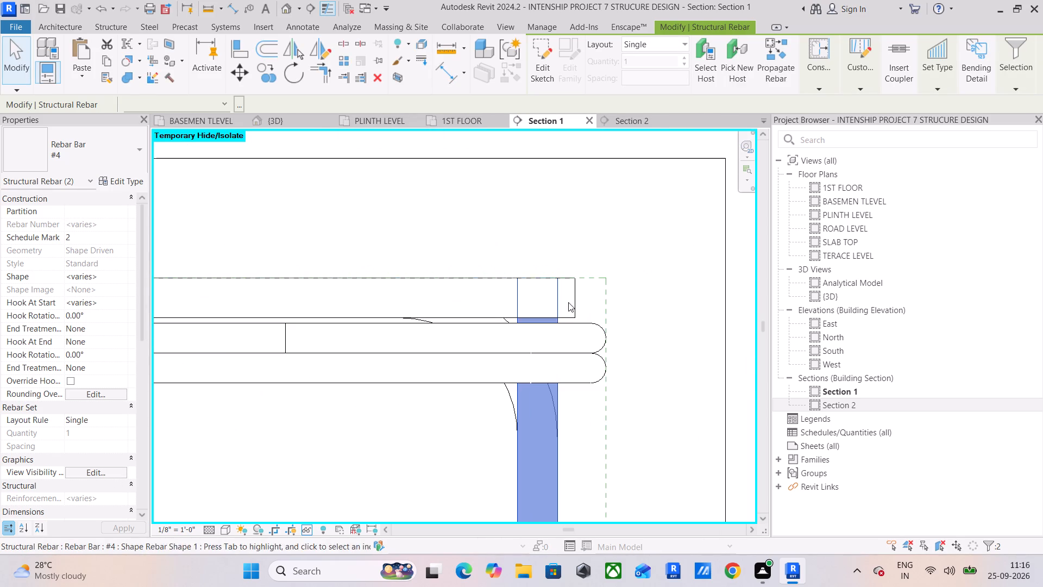
left_click(577, 303)
scroll(436, 319, "down", 1)
middle_click_drag(436, 319, 579, 307)
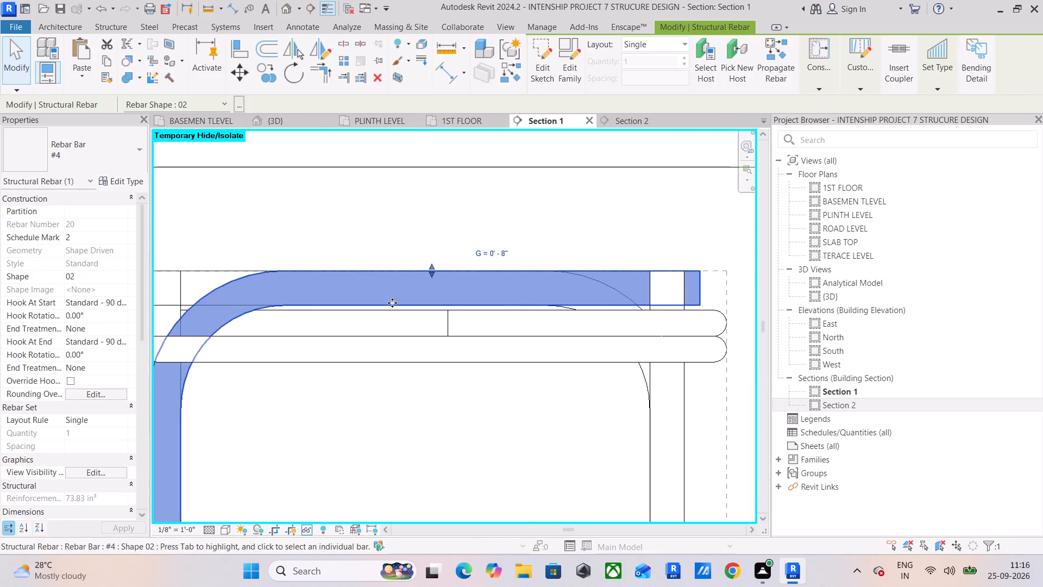
scroll(317, 301, "down", 3)
left_click(228, 294, "ctrl")
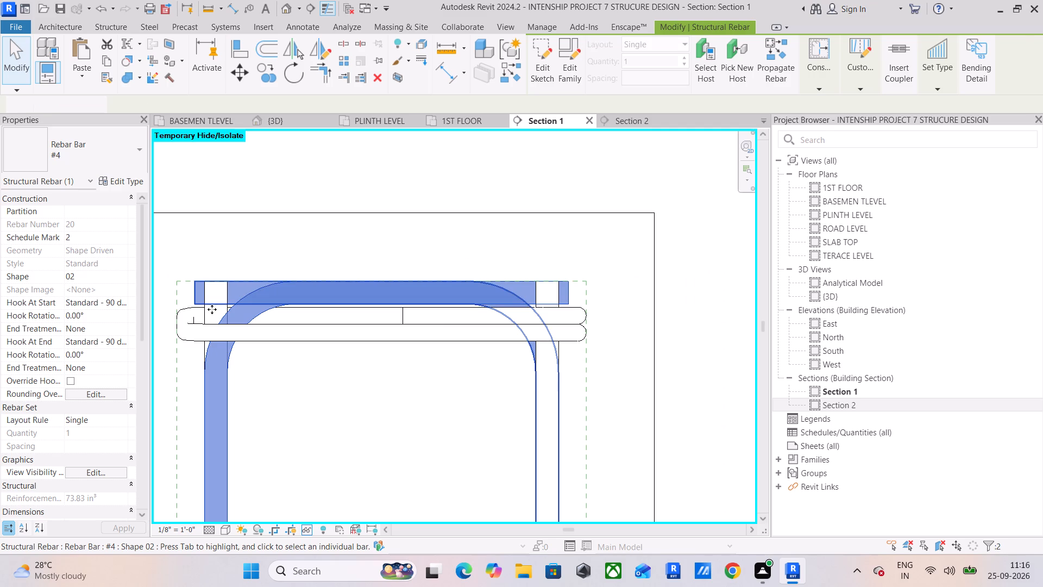
scroll(202, 314, "up", 15)
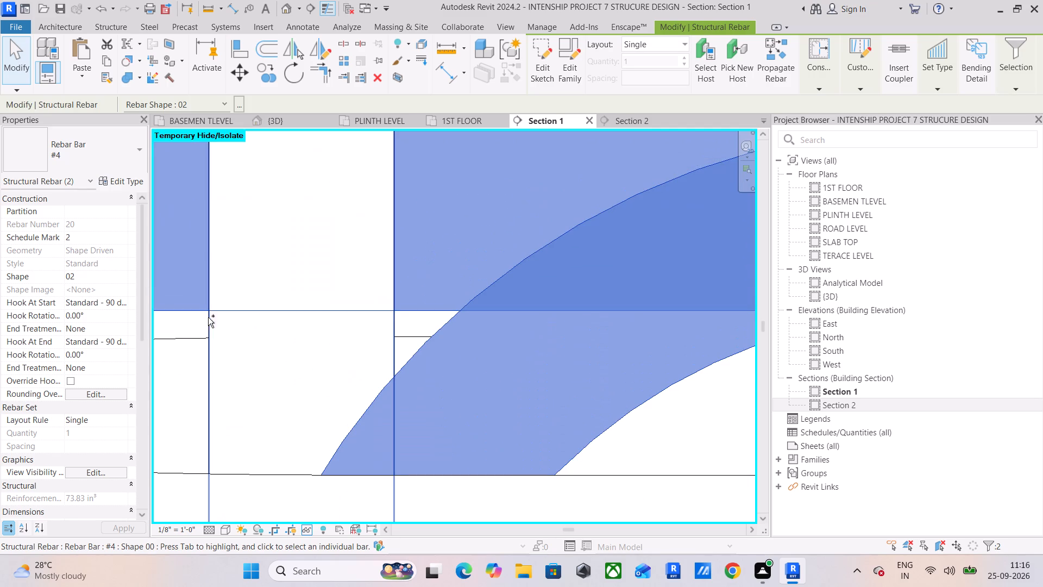
left_click(205, 330, "ctrl")
scroll(209, 324, "down", 5)
middle_click_drag(209, 324, 389, 263)
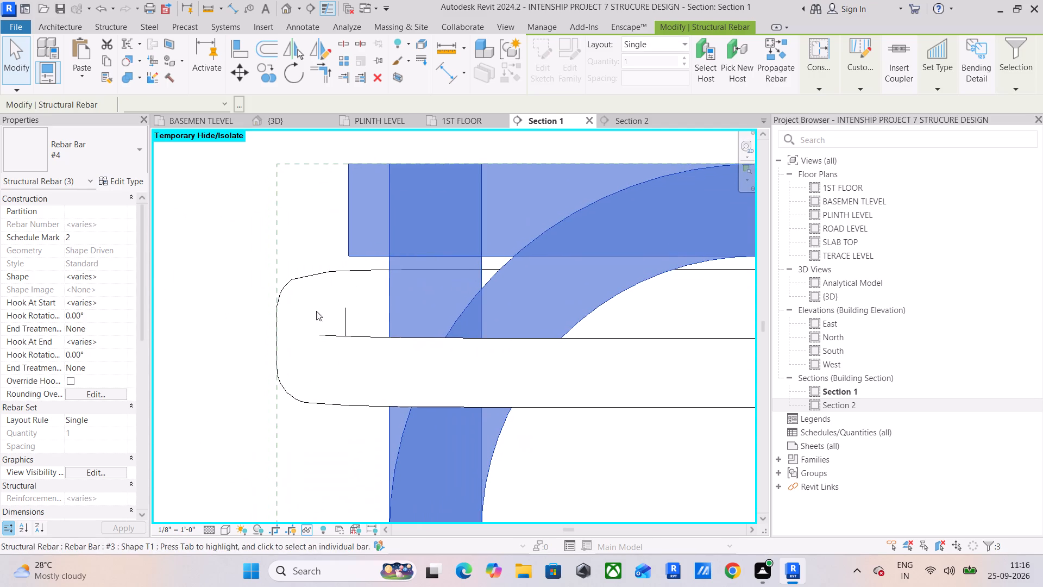
scroll(307, 280, "down", 5)
middle_click_drag(369, 273, 233, 230)
scroll(272, 245, "down", 4)
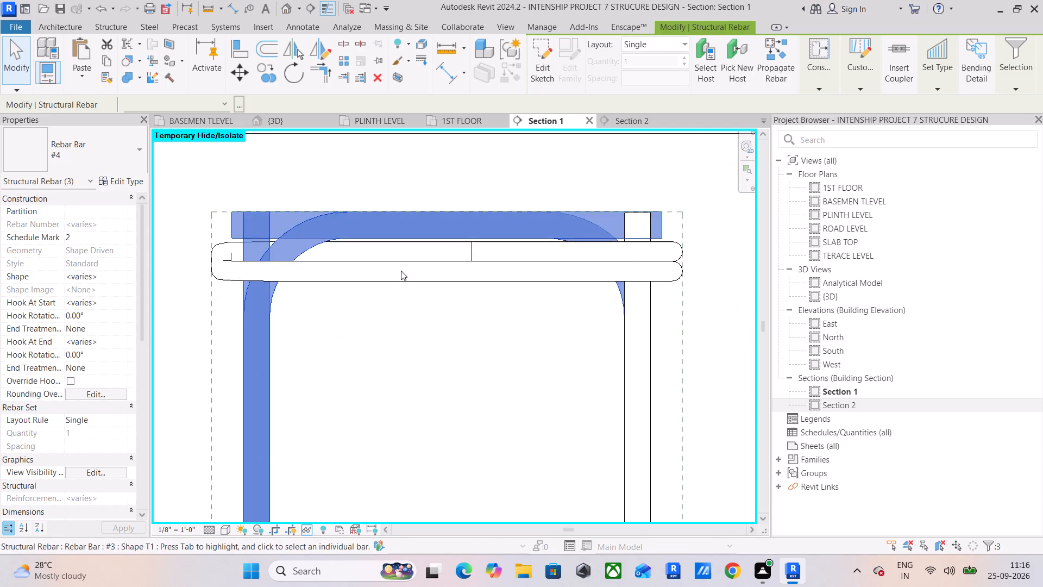
scroll(406, 271, "down", 4)
scroll(537, 326, "up", 5)
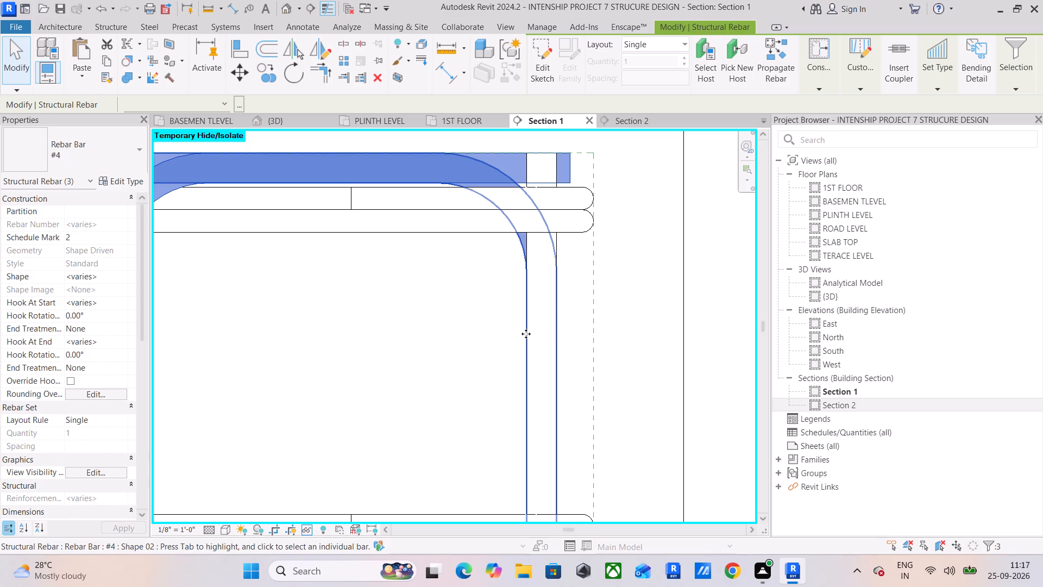
middle_click_drag(548, 181, 515, 278)
scroll(515, 278, "up", 4)
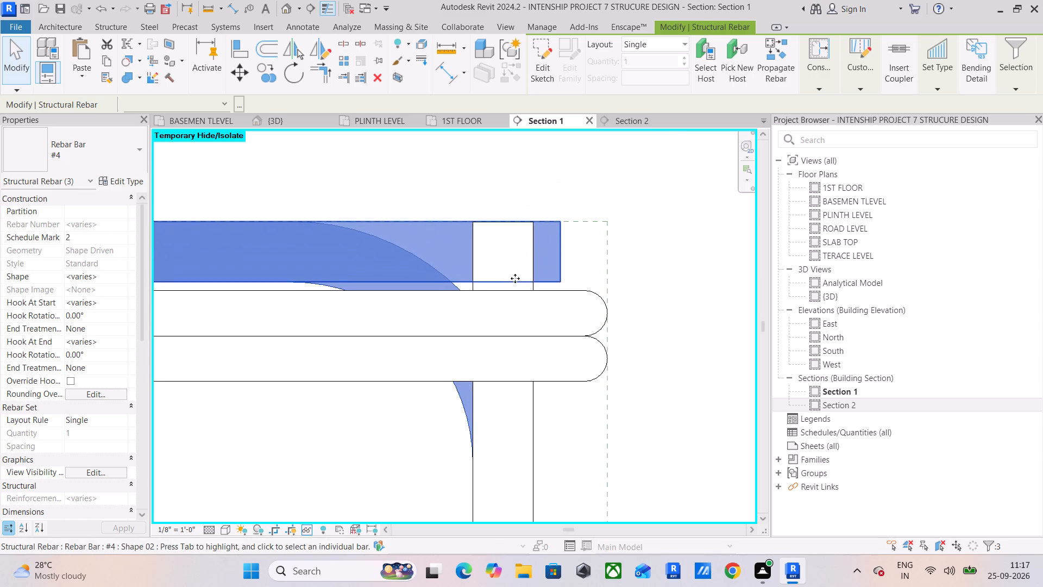
scroll(515, 278, "up", 5)
left_click(456, 288, "ctrl")
scroll(458, 284, "down", 4)
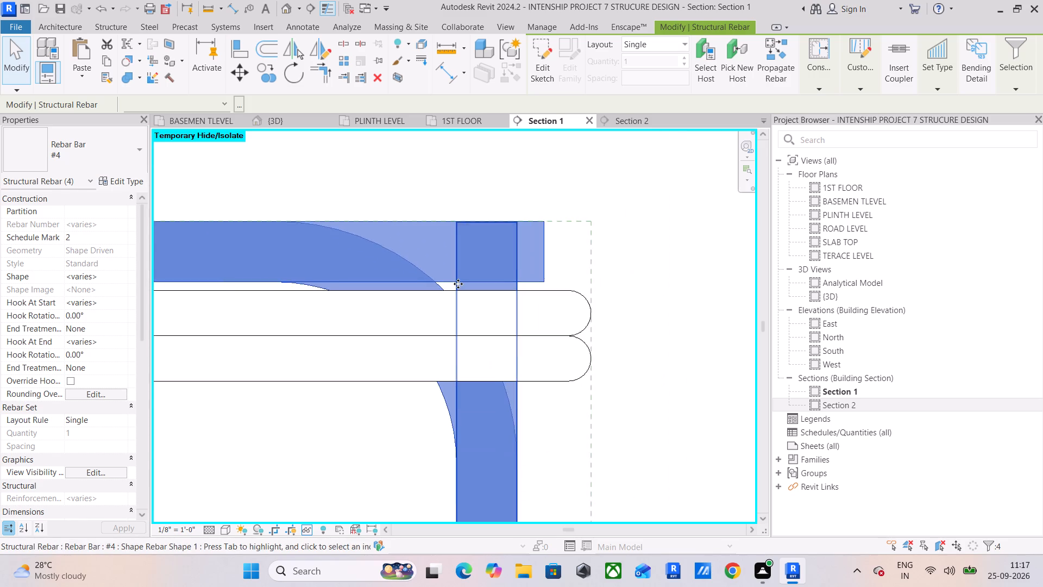
scroll(458, 284, "down", 6)
middle_click_drag(458, 285, 533, 225)
scroll(480, 267, "down", 4)
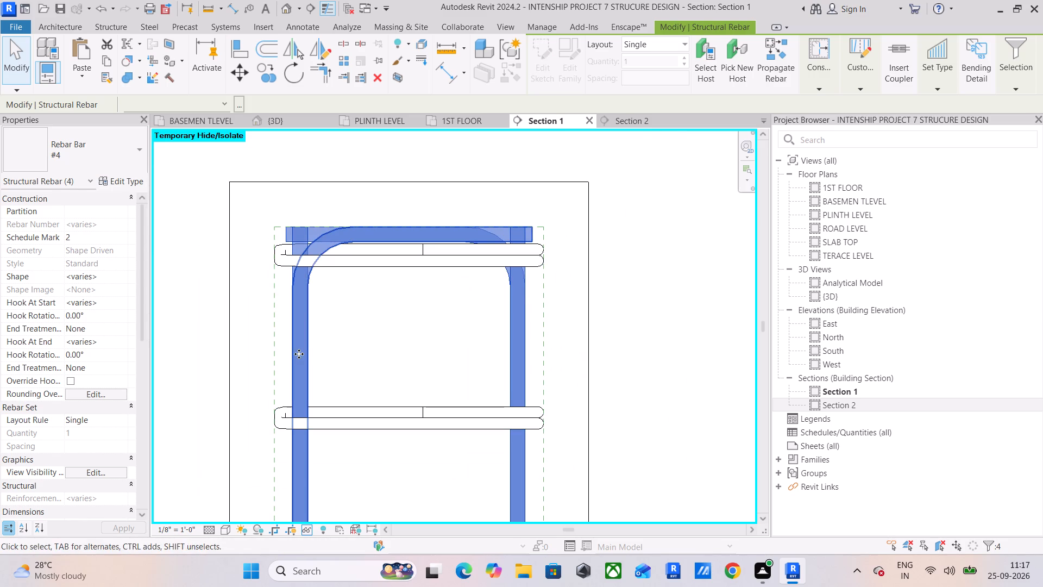
left_click(109, 471)
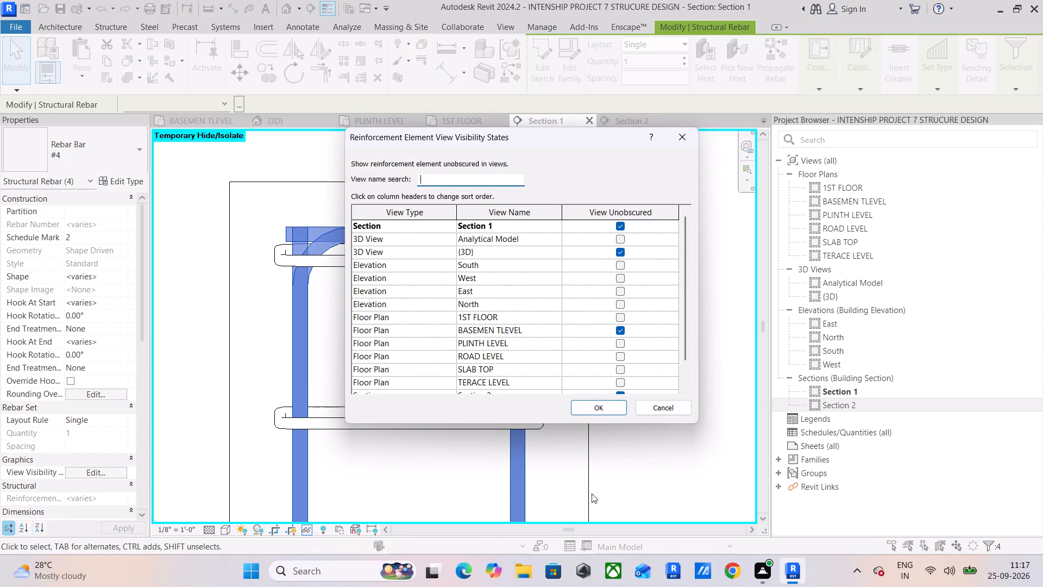
left_click(613, 409)
scroll(460, 364, "down", 5)
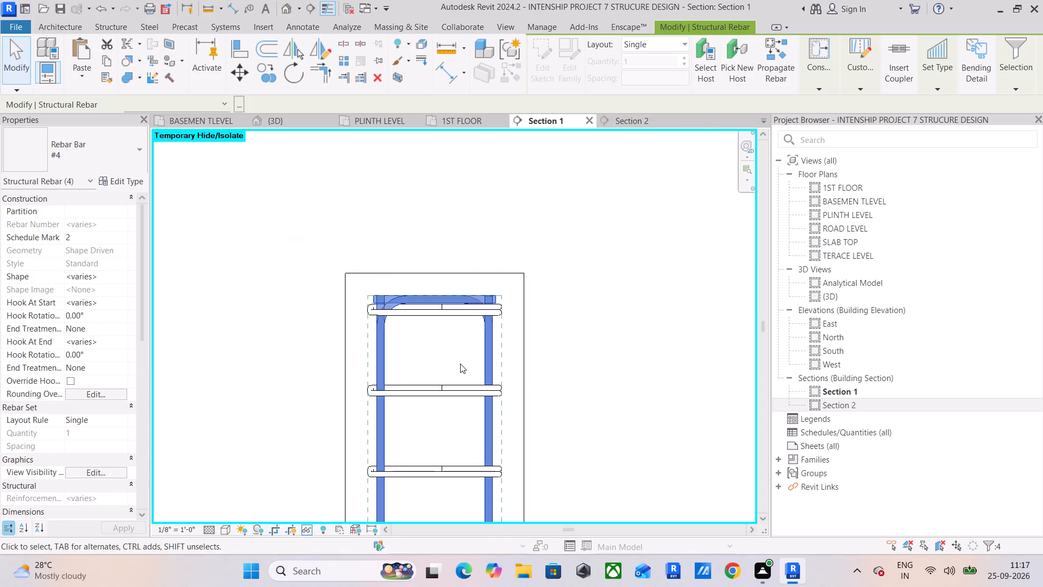
In the {3D} view, set Hook At Start and Hook At End to None on the column's doubly hooked #4 side bar.
left_click(270, 120)
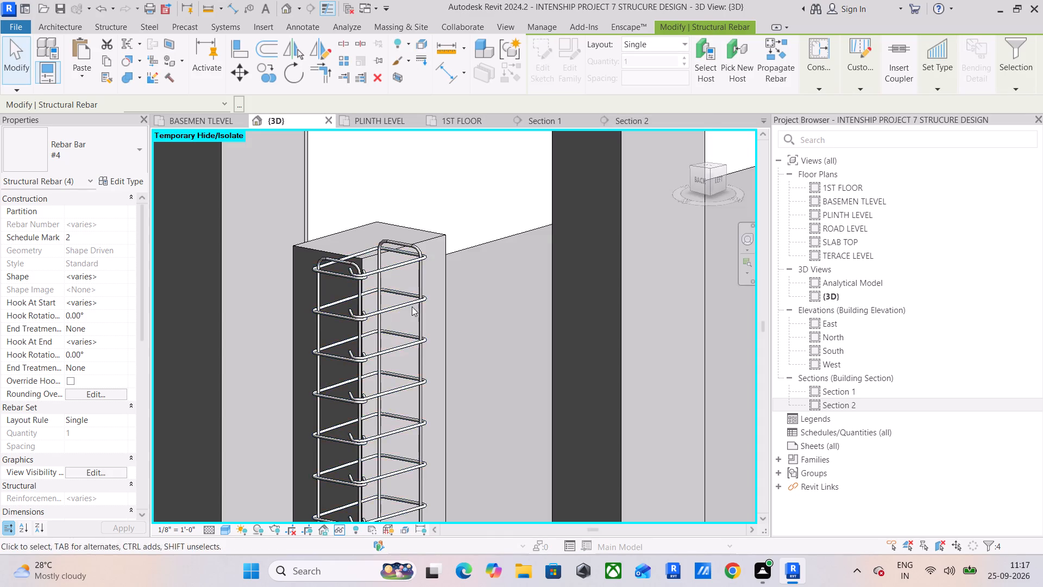
scroll(415, 302, "down", 15)
middle_click_drag(507, 313, 397, 240)
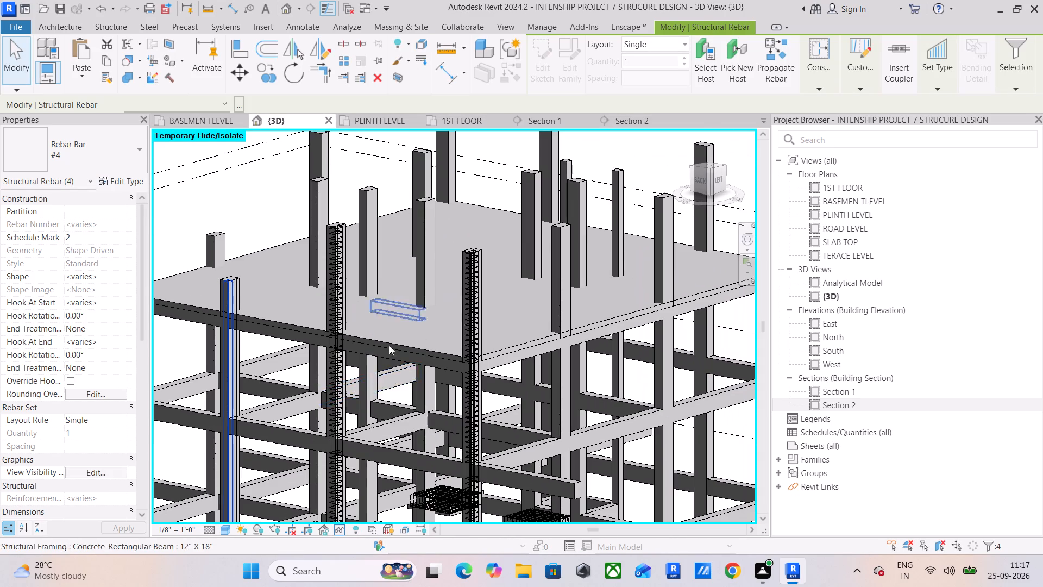
scroll(202, 288, "up", 15)
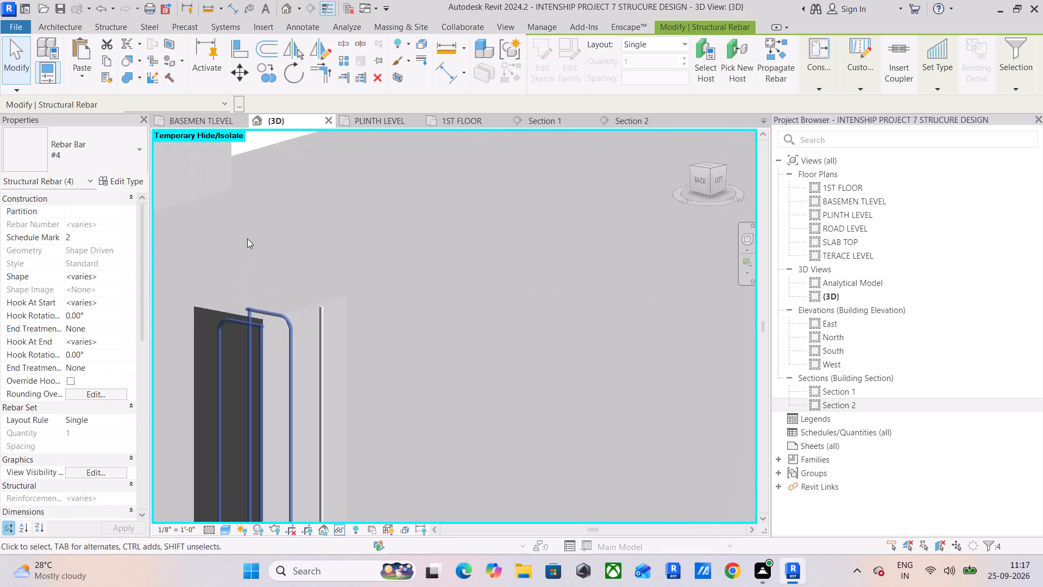
key("Escape")
left_click(290, 352)
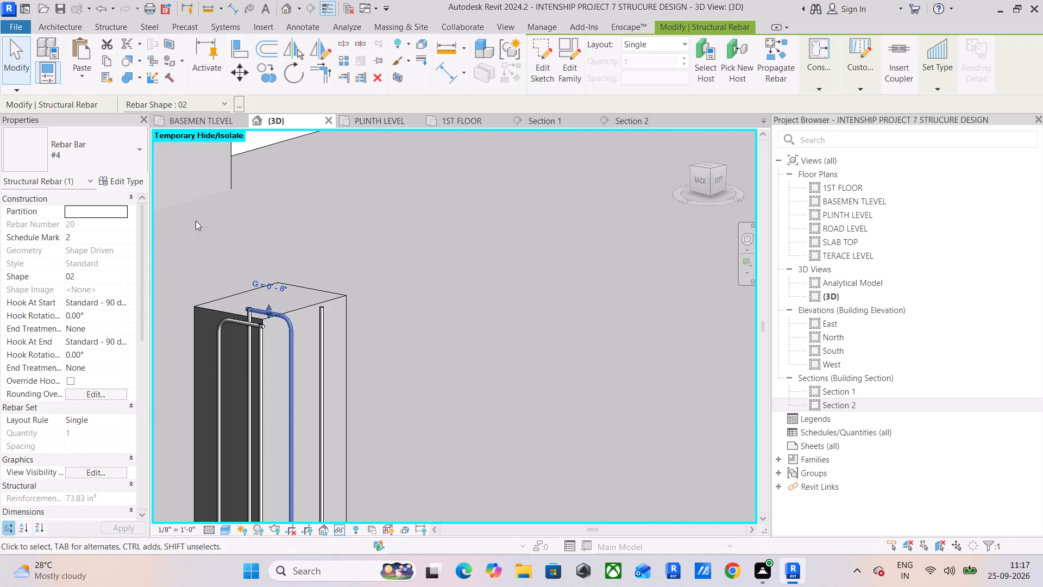
left_click(126, 302)
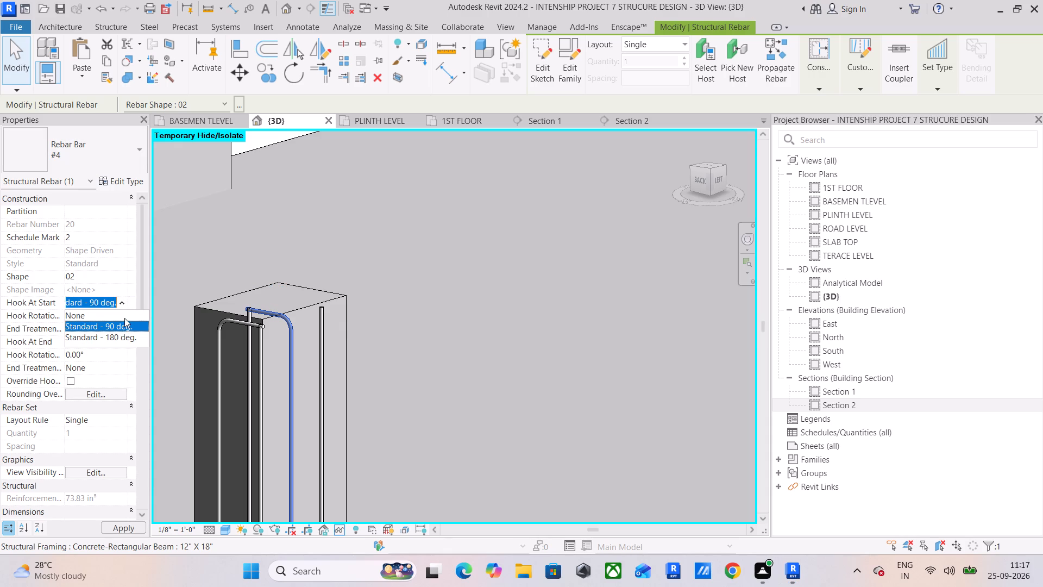
left_click(124, 318)
left_click(122, 343)
left_click(125, 355)
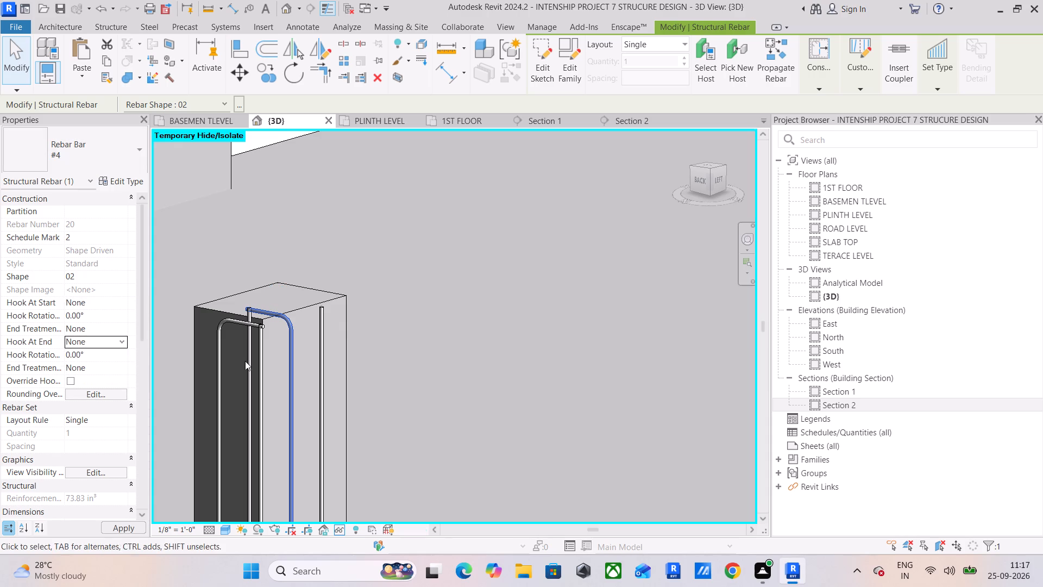
Set Hook At End to Standard - 90 deg. on the straight #4 bar beside the bar just straightened.
left_click(317, 330)
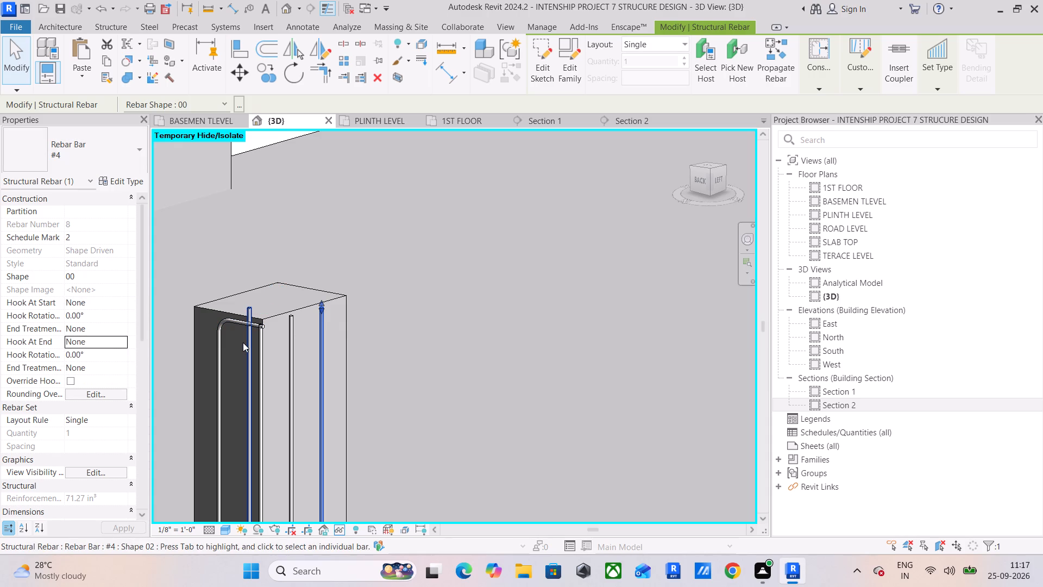
left_click(121, 345)
left_click(115, 364)
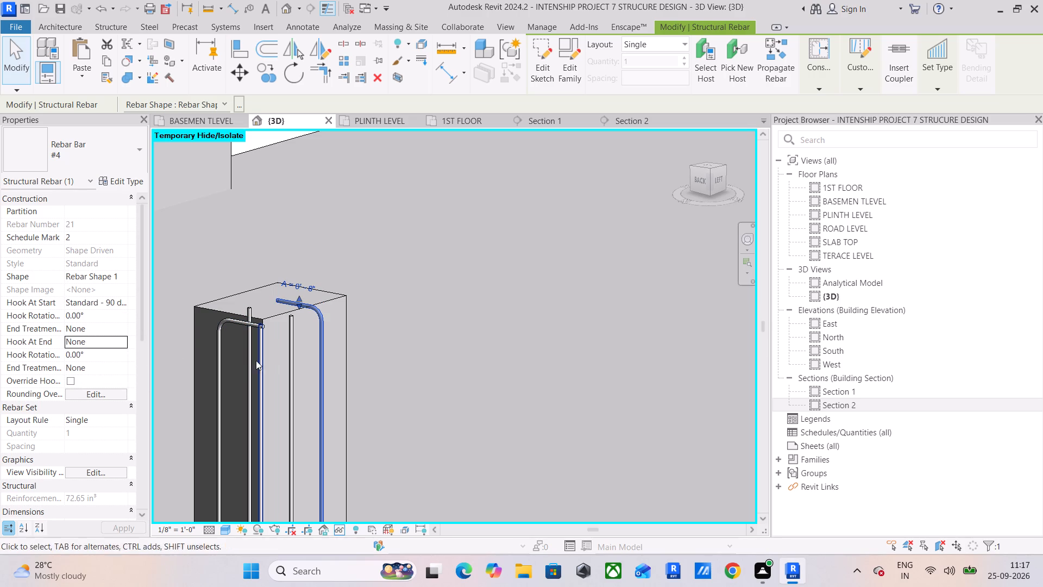
Set Hook At End to Standard - 90 deg. on the unhooked-top #4 bar at the column's back face.
middle_click_drag(247, 394, 255, 394, "shift")
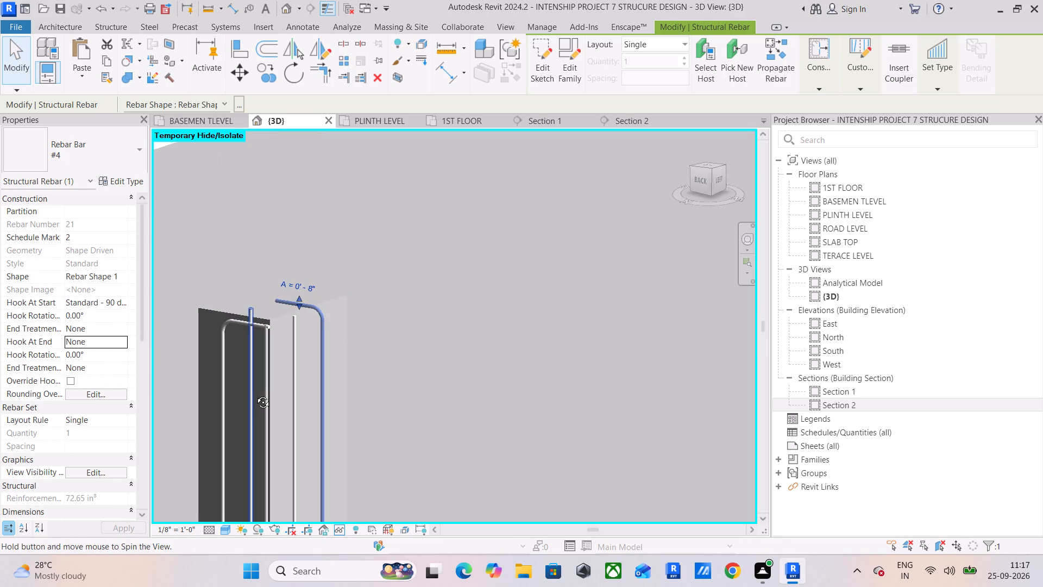
middle_click_drag(255, 394, 309, 399, "shift")
left_click(307, 384)
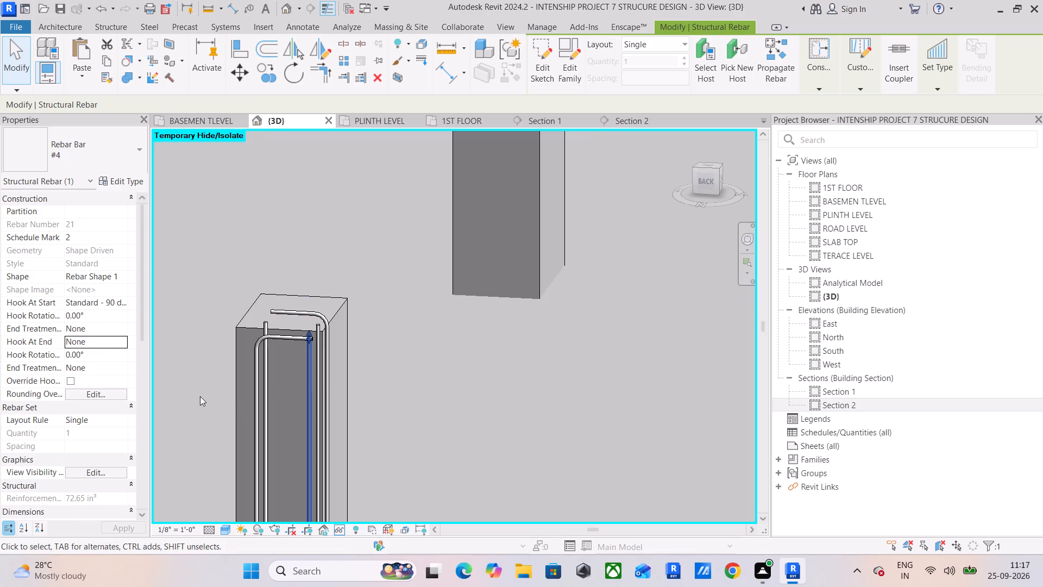
left_click(124, 346)
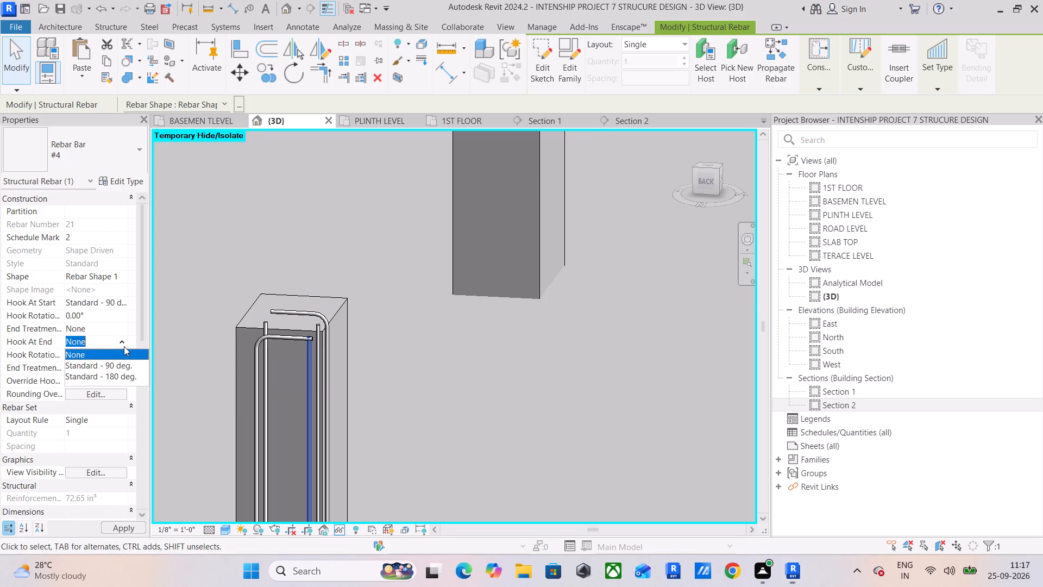
left_click(120, 362)
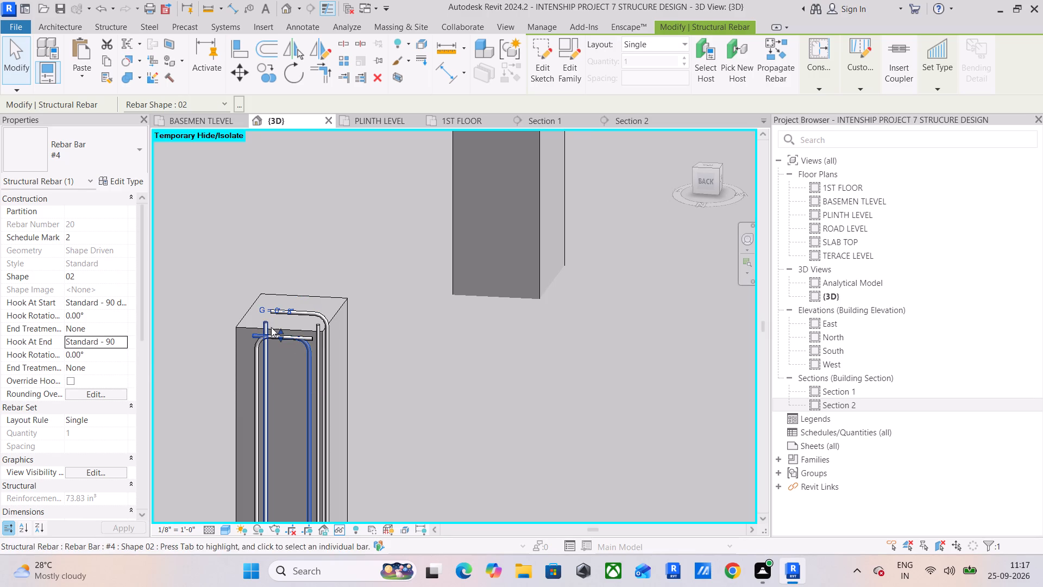
Examine the hooked tops of the column's #4 bars in the {3D} view and in Section 1.
middle_click_drag(287, 374, 369, 400, "shift")
middle_click_drag(275, 372, 139, 371, "shift")
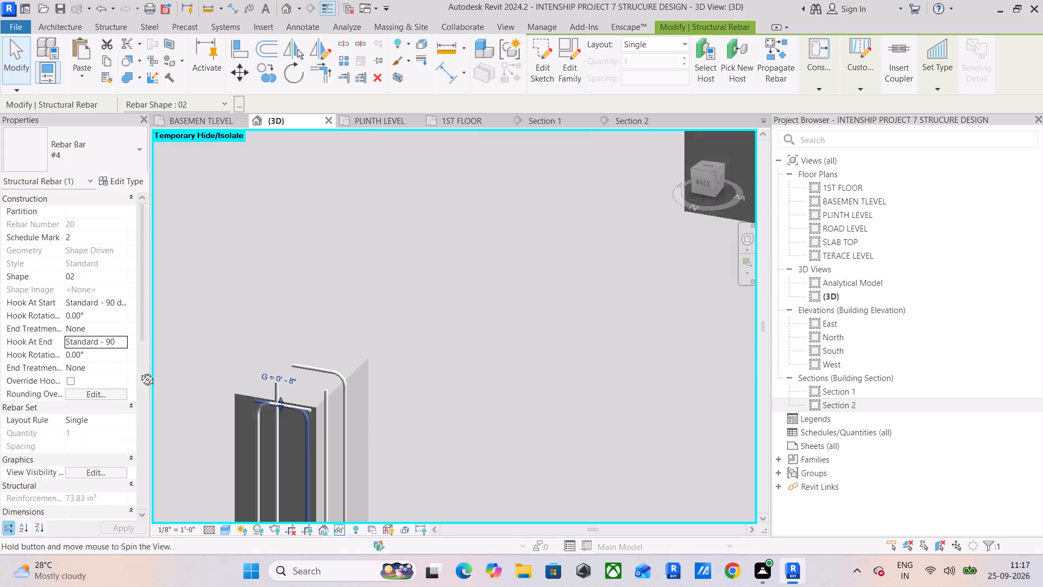
middle_click_drag(139, 371, 137, 371, "shift")
left_click(376, 118)
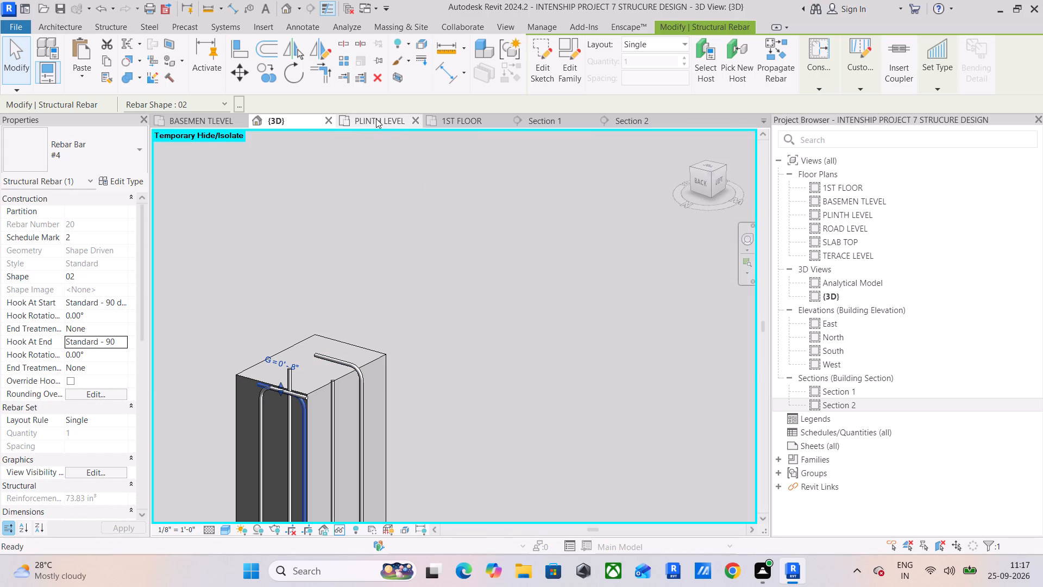
left_click(526, 118)
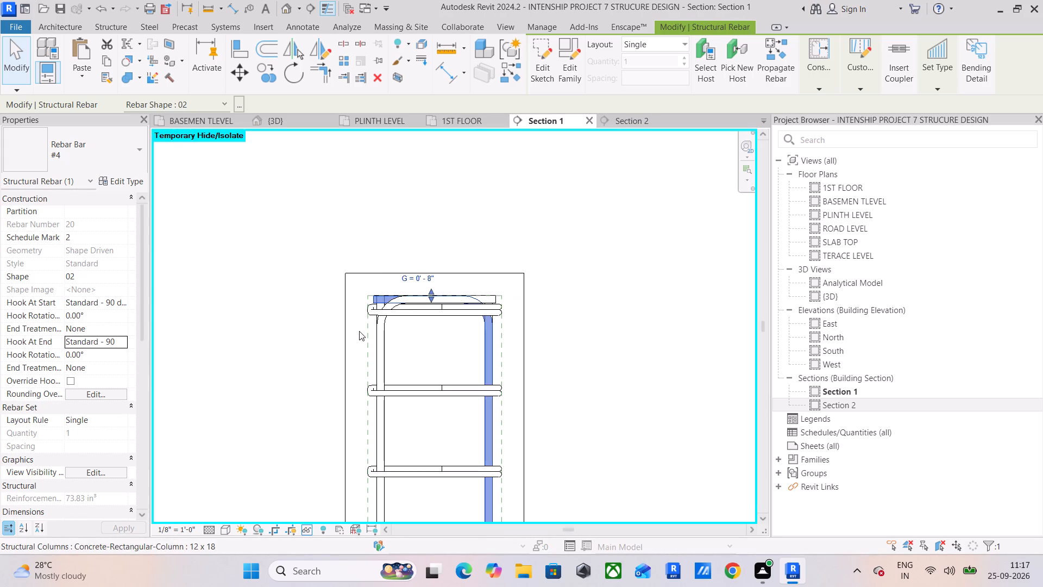
scroll(366, 325, "up", 5)
scroll(371, 313, "down", 5)
scroll(382, 307, "up", 10)
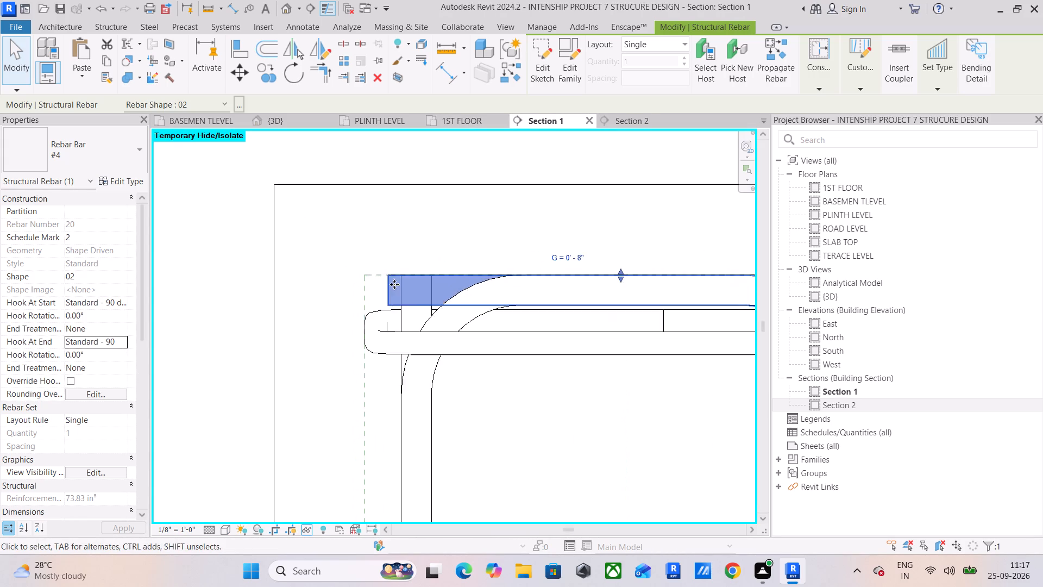
scroll(404, 284, "up", 10)
left_click(215, 228)
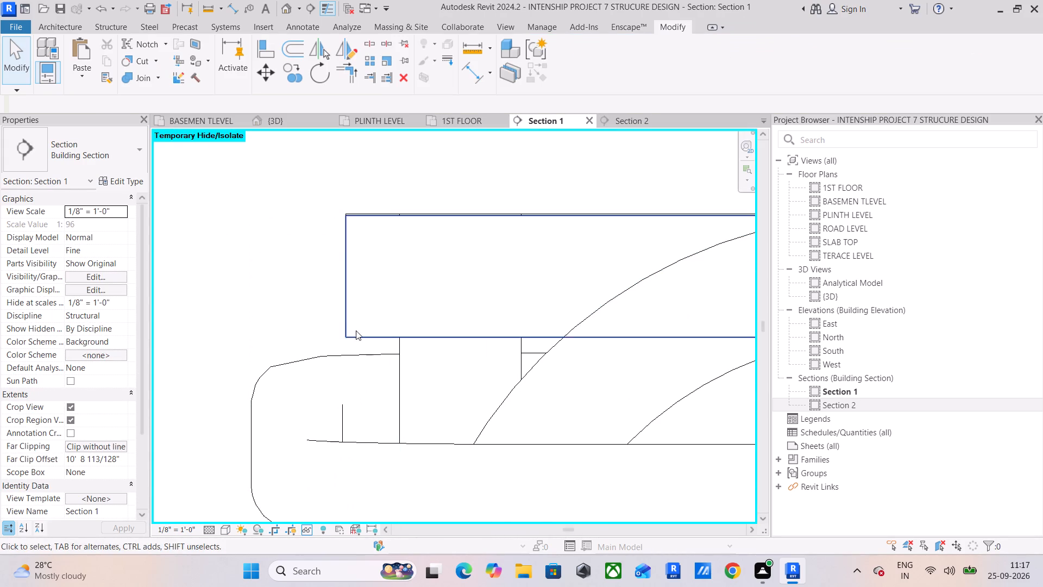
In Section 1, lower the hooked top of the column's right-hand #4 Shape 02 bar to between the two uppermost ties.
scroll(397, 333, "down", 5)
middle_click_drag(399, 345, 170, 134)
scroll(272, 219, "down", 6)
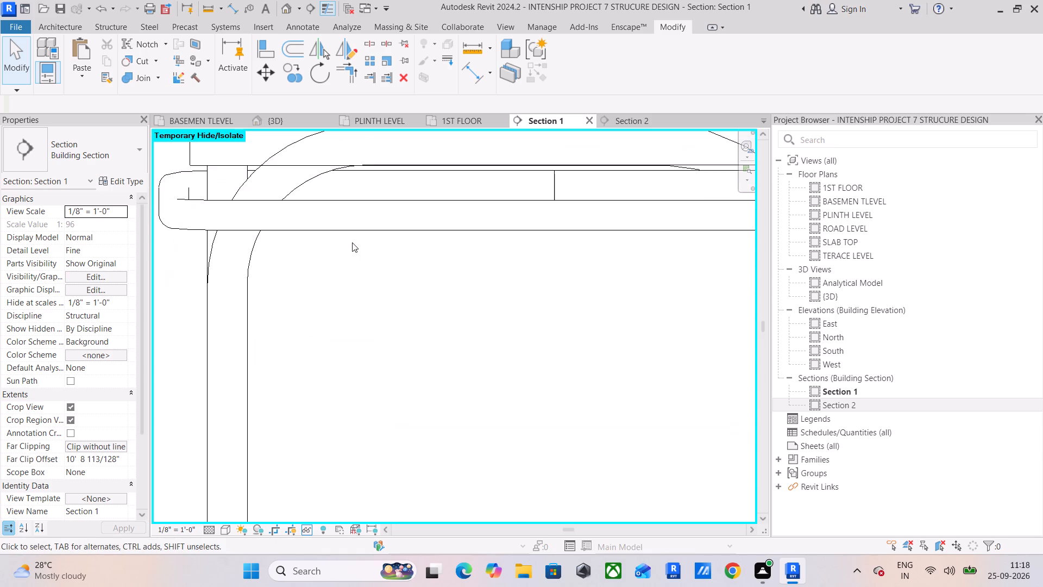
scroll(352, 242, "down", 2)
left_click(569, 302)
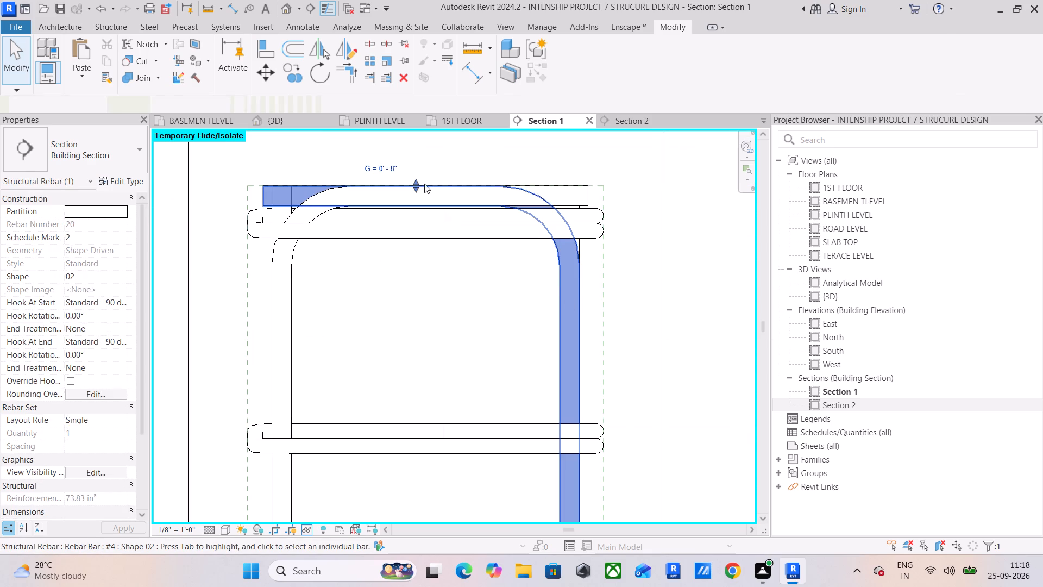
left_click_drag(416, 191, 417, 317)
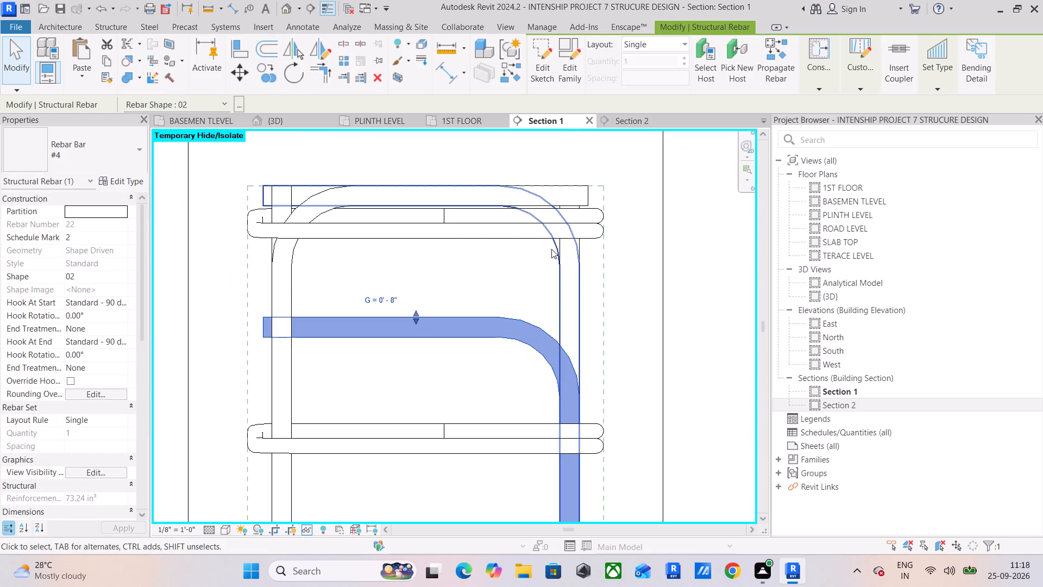
Select the #4 hooked bar behind the lowered one and review its rounding overrides and View Unobscured states.
left_click(552, 245)
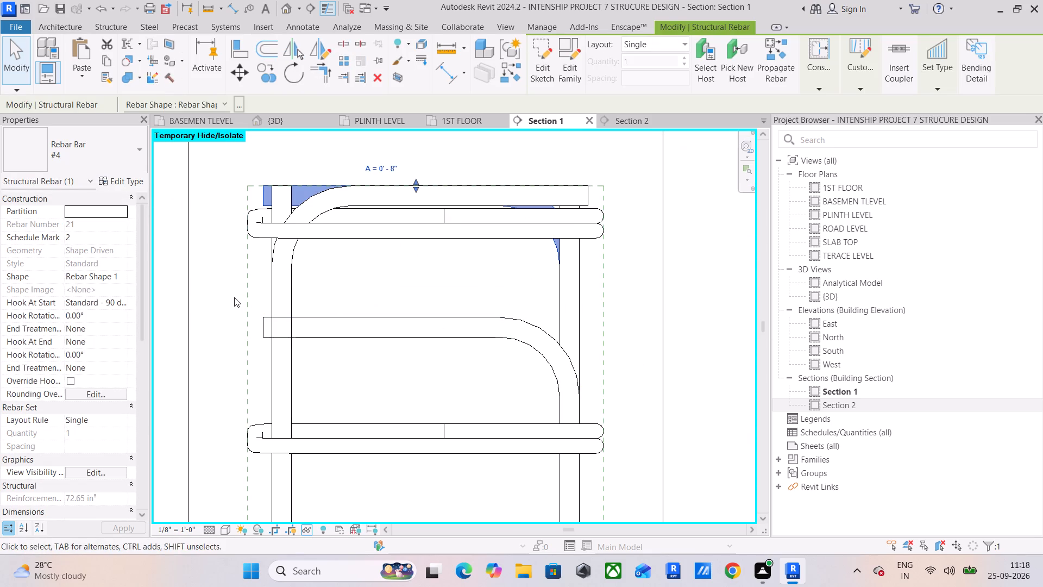
left_click(109, 392)
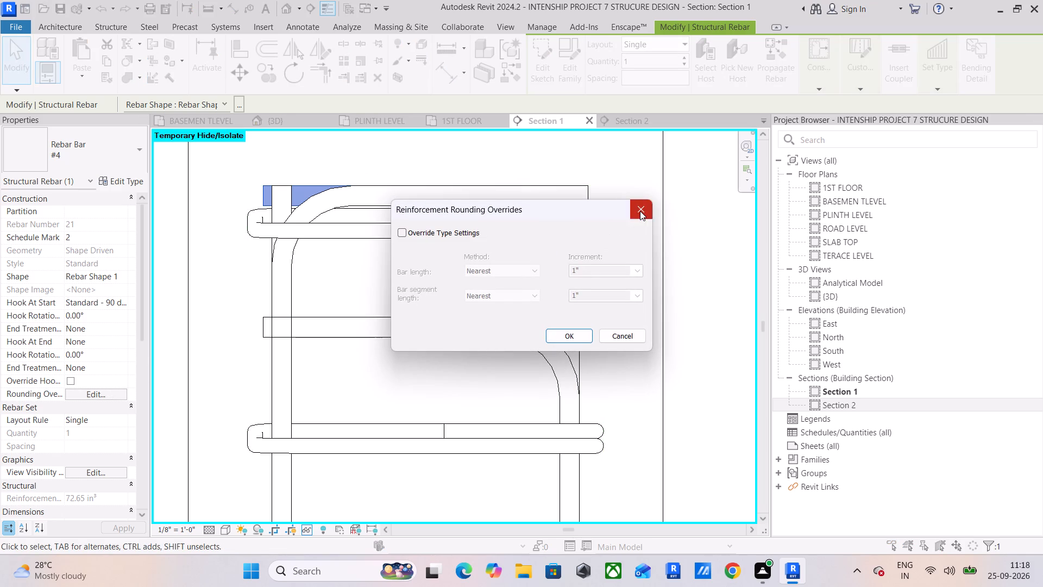
left_click(640, 211)
left_click(93, 472)
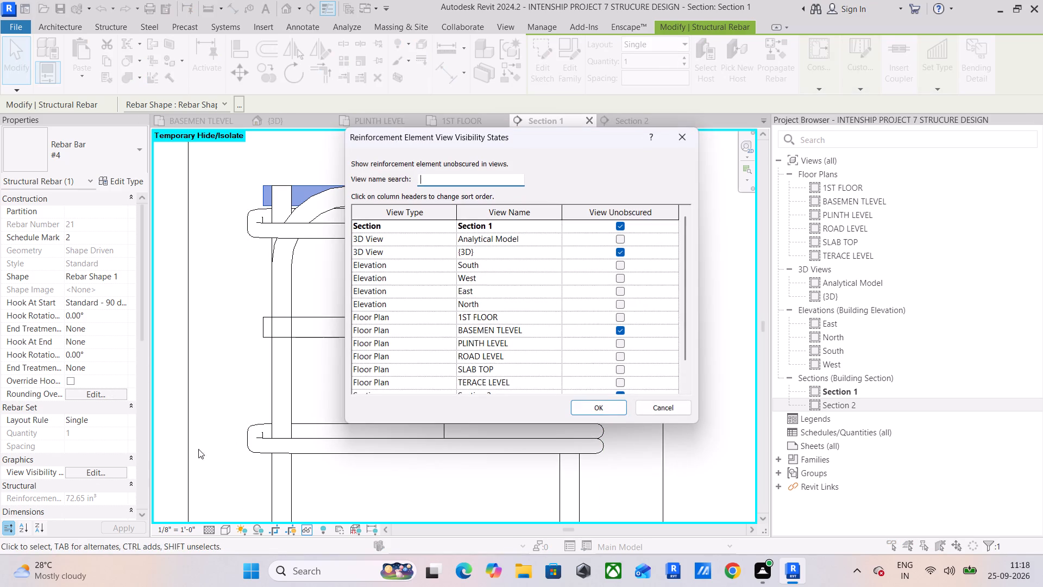
left_click(571, 411)
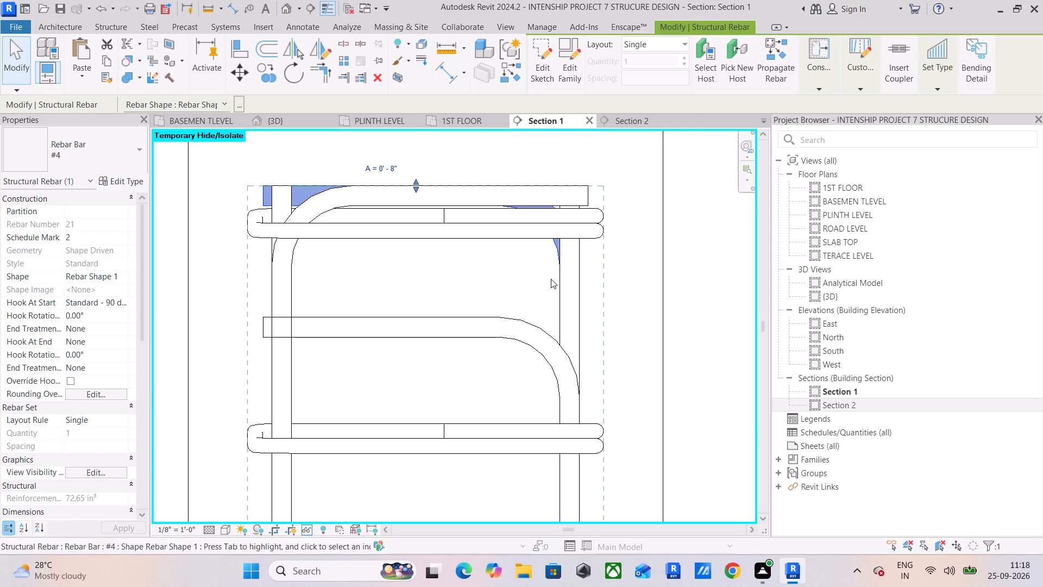
Add the straight #4 bar on the same side to the selection and examine both bars in the {3D} view.
scroll(586, 245, "up", 4)
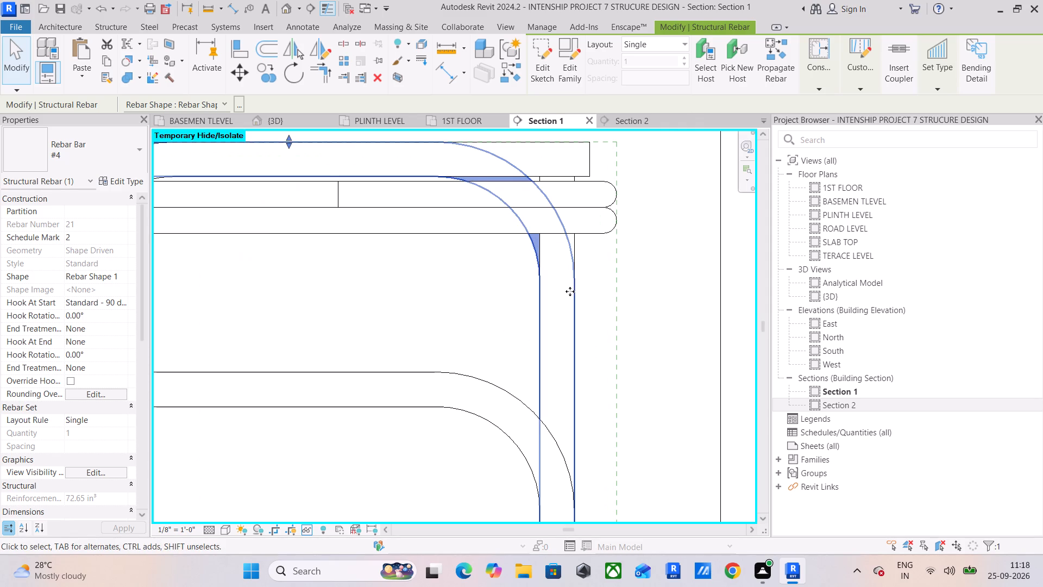
left_click(579, 241, "ctrl")
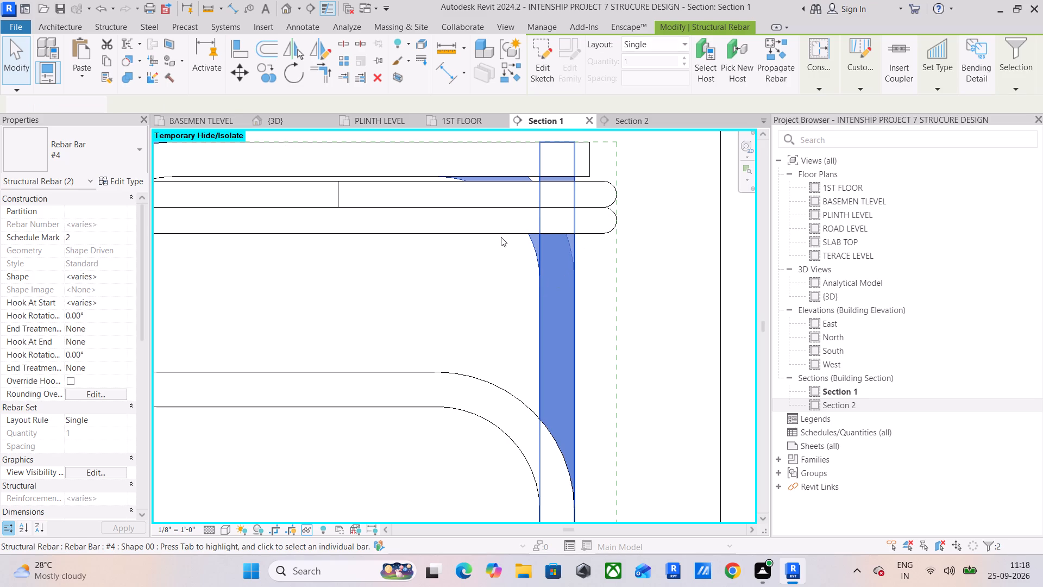
scroll(501, 236, "down", 3)
middle_click_drag(501, 236, 565, 208)
scroll(562, 214, "up", 1)
scroll(460, 267, "down", 5)
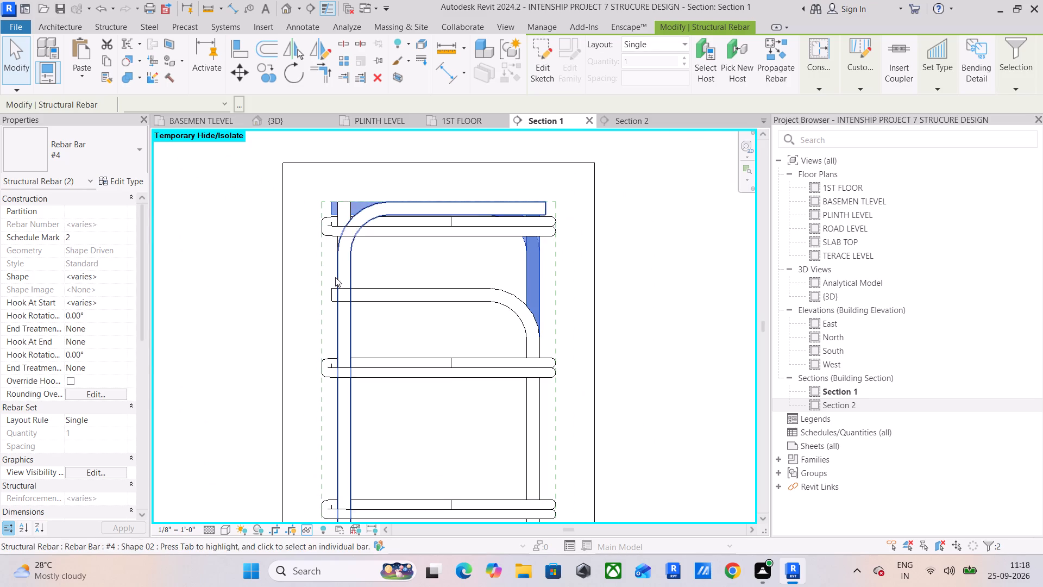
left_click(261, 123)
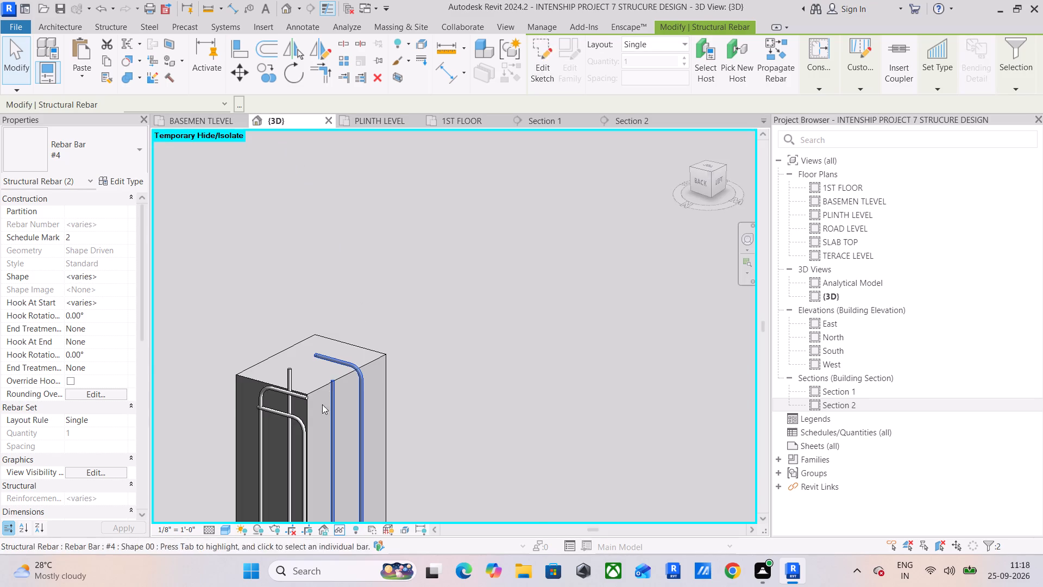
scroll(280, 398, "down", 4)
middle_click_drag(281, 399, 450, 406, "shift")
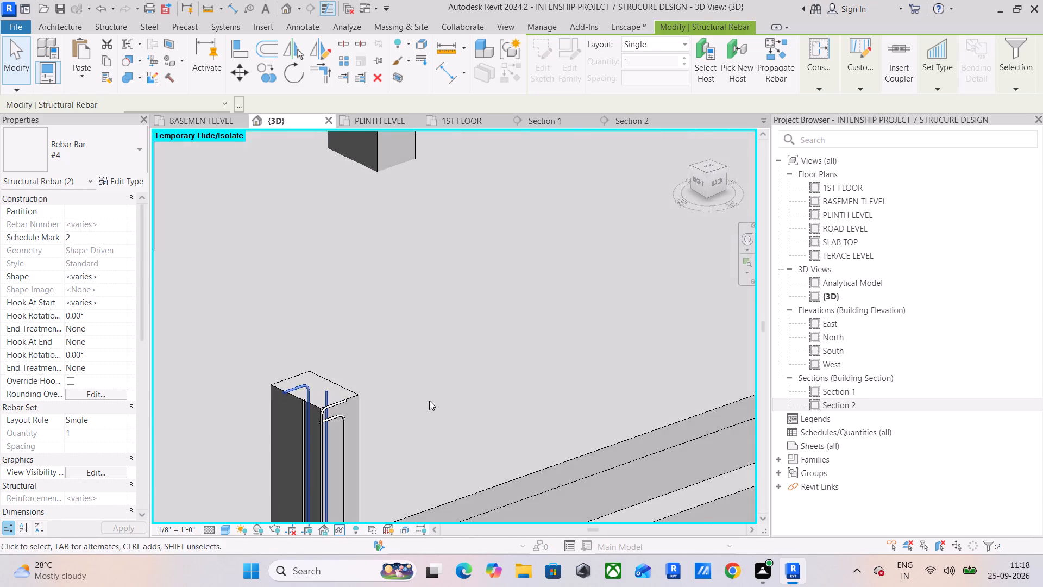
middle_click_drag(427, 398, 335, 421, "shift")
middle_click_drag(332, 415, 366, 301)
middle_click_drag(348, 345, 388, 396, "shift")
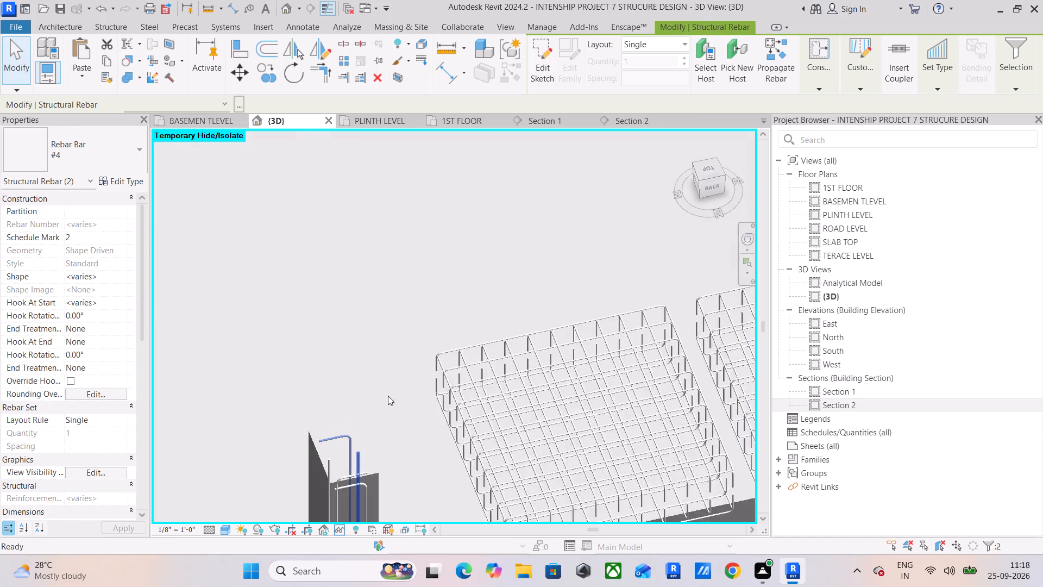
middle_click_drag(388, 396, 391, 273)
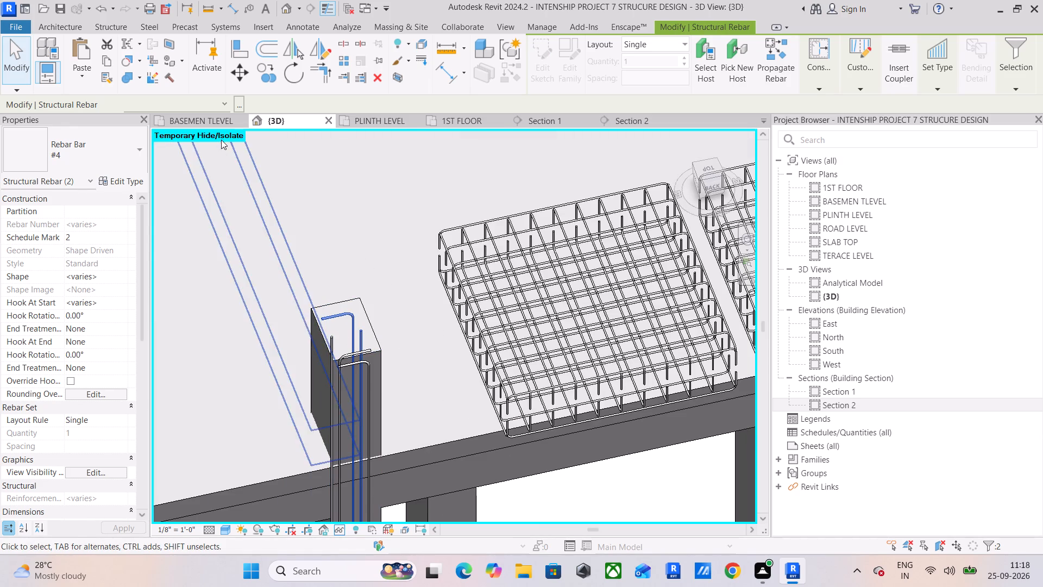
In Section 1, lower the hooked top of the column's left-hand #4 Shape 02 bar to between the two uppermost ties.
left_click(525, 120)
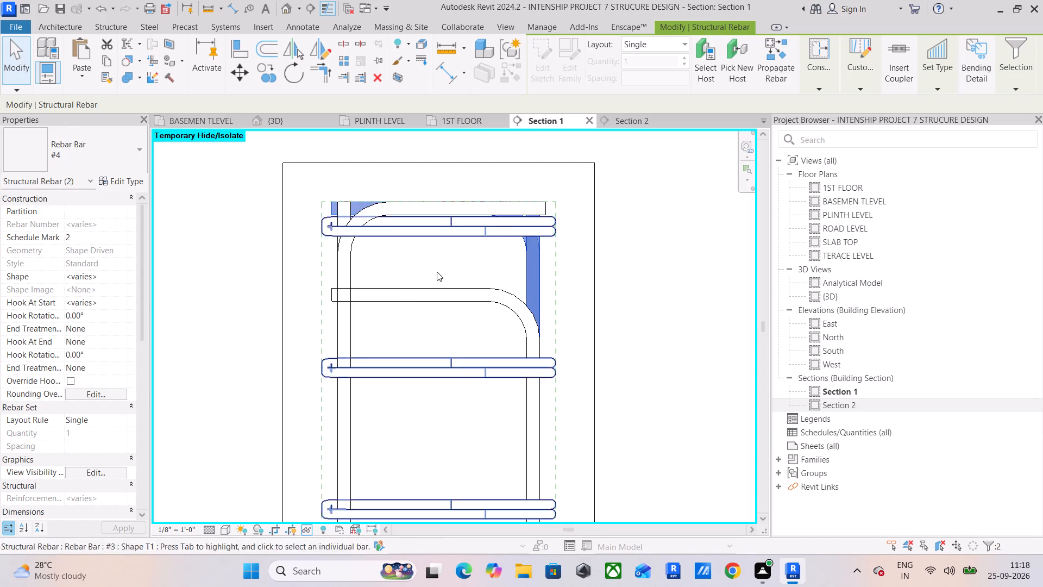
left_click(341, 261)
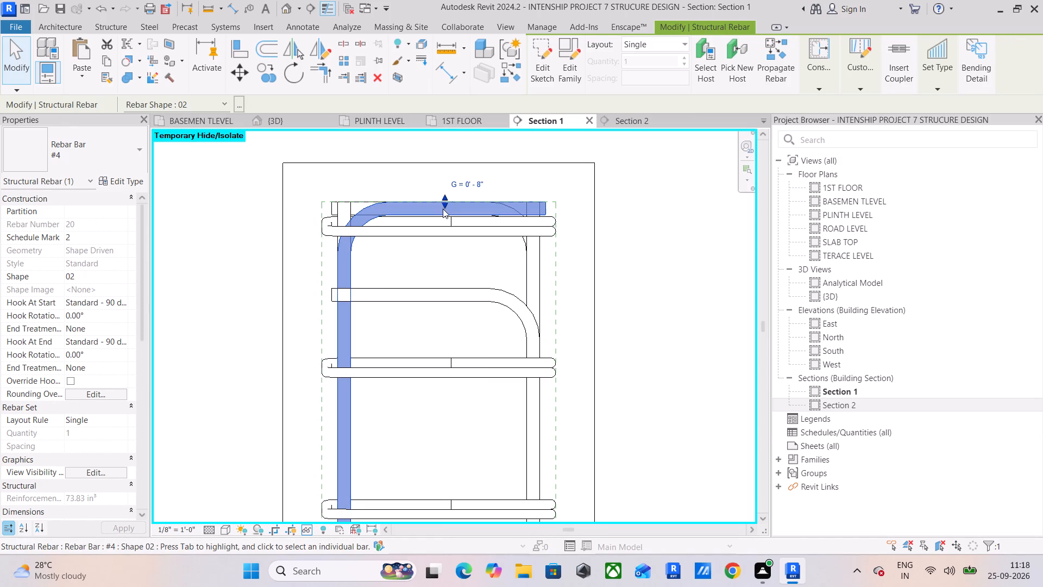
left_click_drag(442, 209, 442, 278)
Add the hooked #4 bar behind the top tie to the selection and set View Unobscured for {3D} on both bars.
scroll(357, 215, "up", 6)
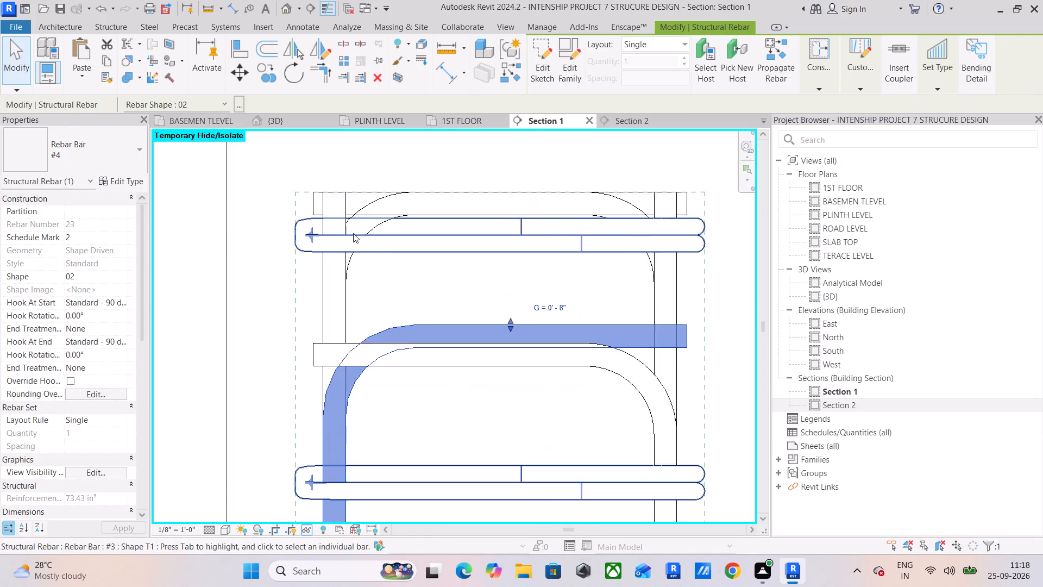
scroll(353, 233, "up", 2)
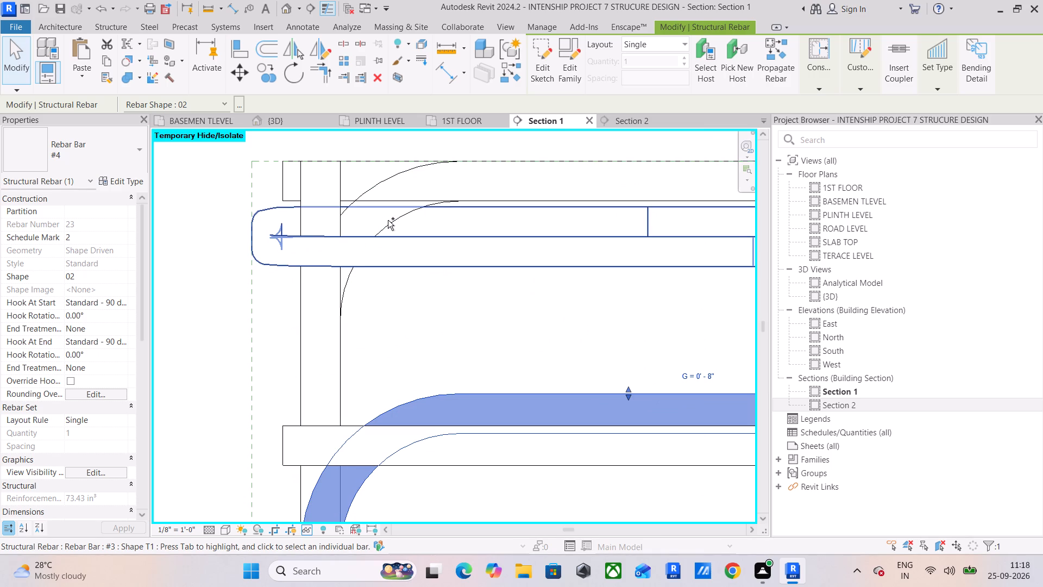
scroll(350, 205, "up", 9)
left_click(359, 202, "ctrl")
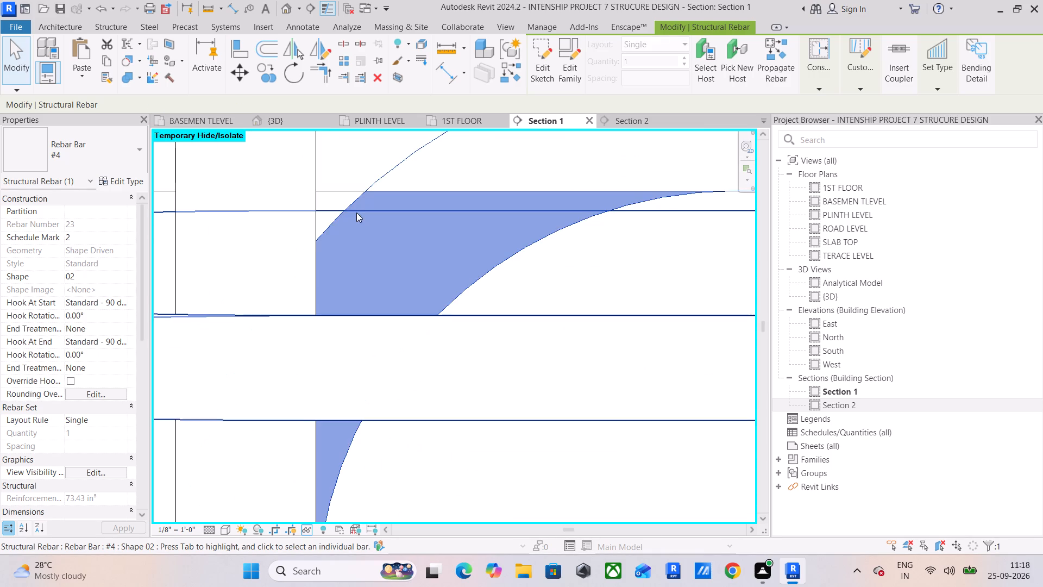
scroll(350, 216, "down", 5)
scroll(79, 476, "down", 4)
middle_click_drag(89, 450, 131, 340)
scroll(139, 348, "up", 1)
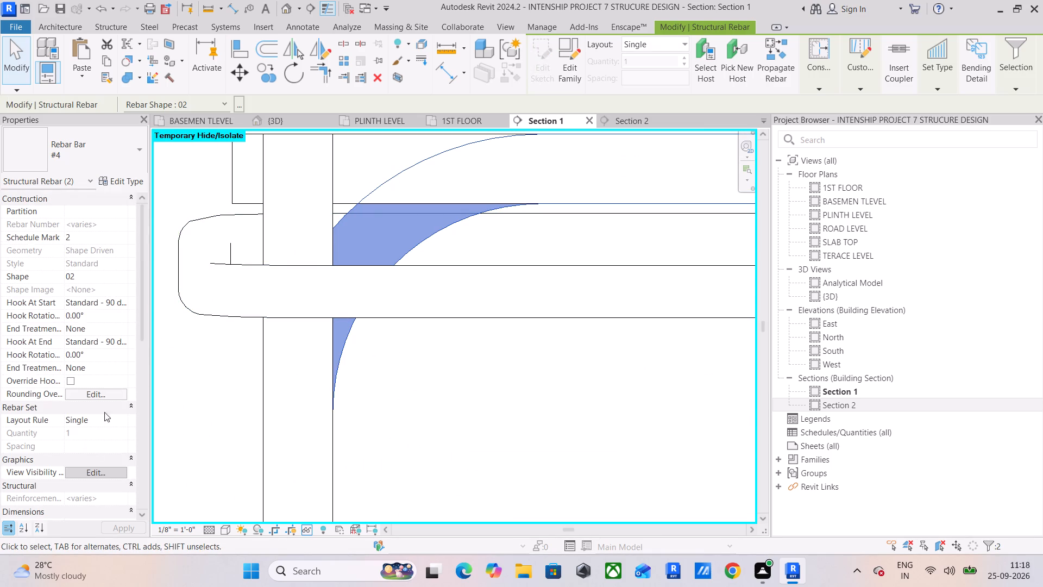
left_click(112, 474)
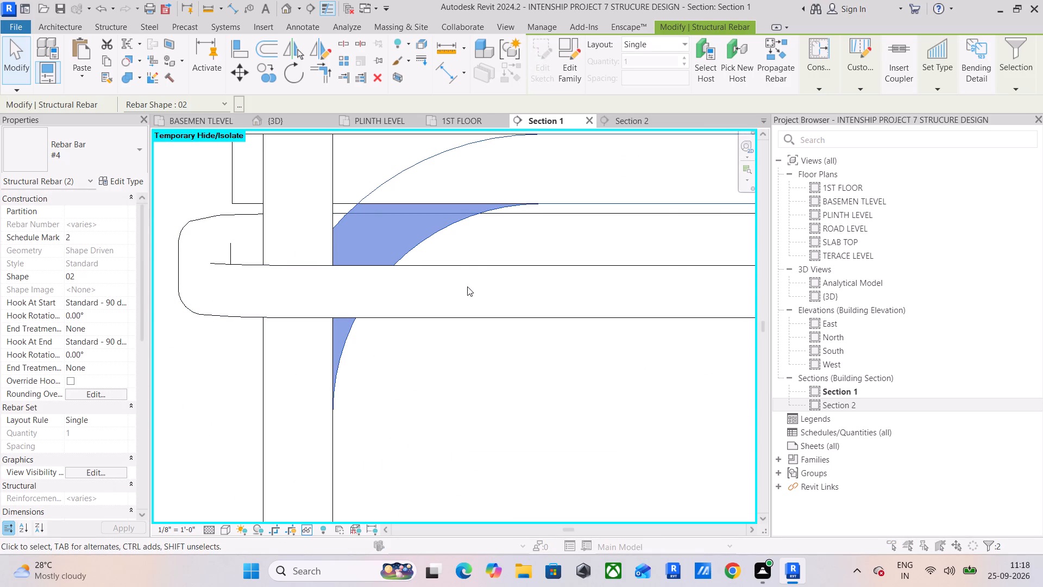
left_click(619, 251)
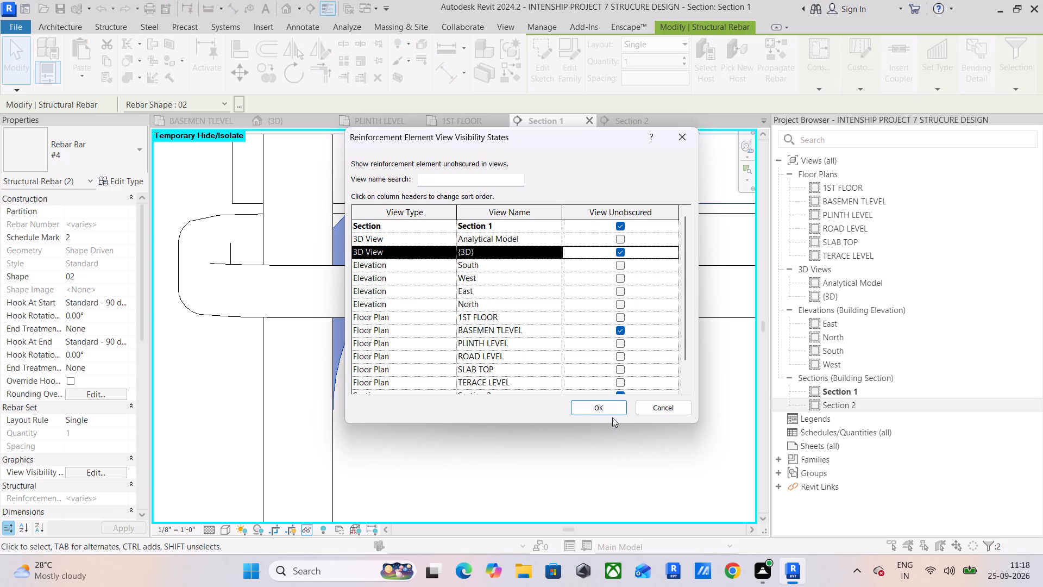
left_click(602, 408)
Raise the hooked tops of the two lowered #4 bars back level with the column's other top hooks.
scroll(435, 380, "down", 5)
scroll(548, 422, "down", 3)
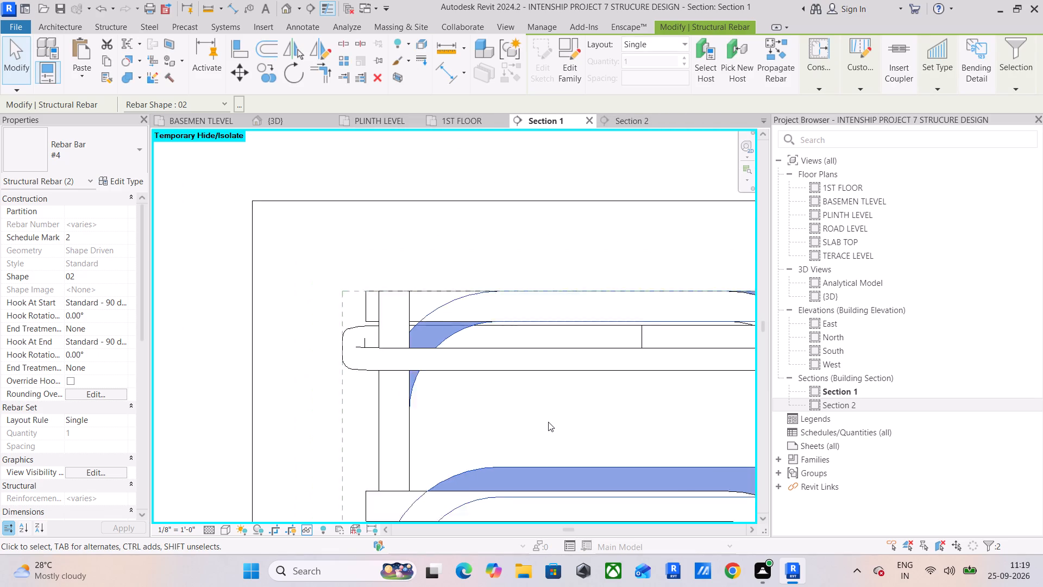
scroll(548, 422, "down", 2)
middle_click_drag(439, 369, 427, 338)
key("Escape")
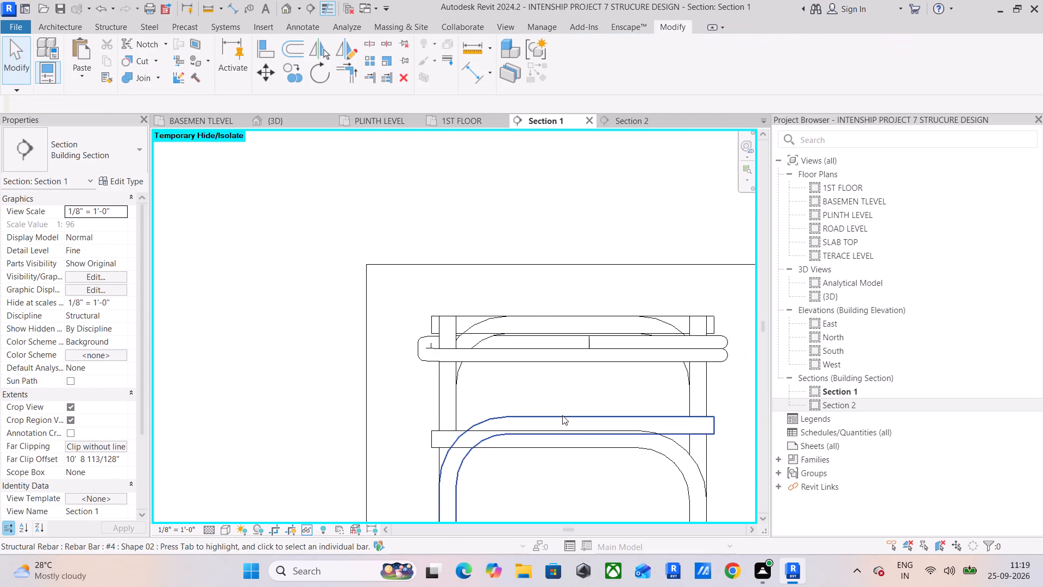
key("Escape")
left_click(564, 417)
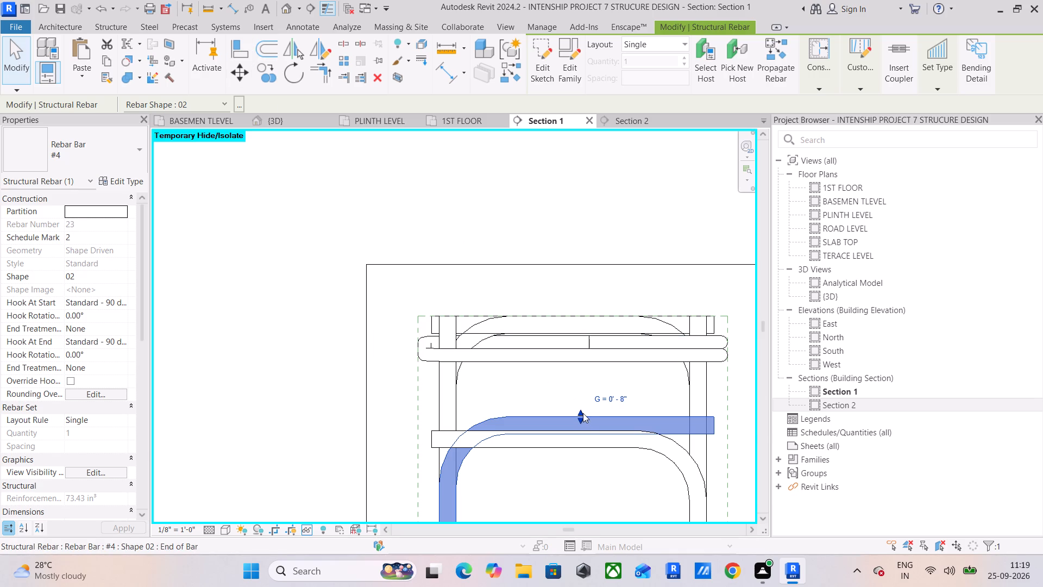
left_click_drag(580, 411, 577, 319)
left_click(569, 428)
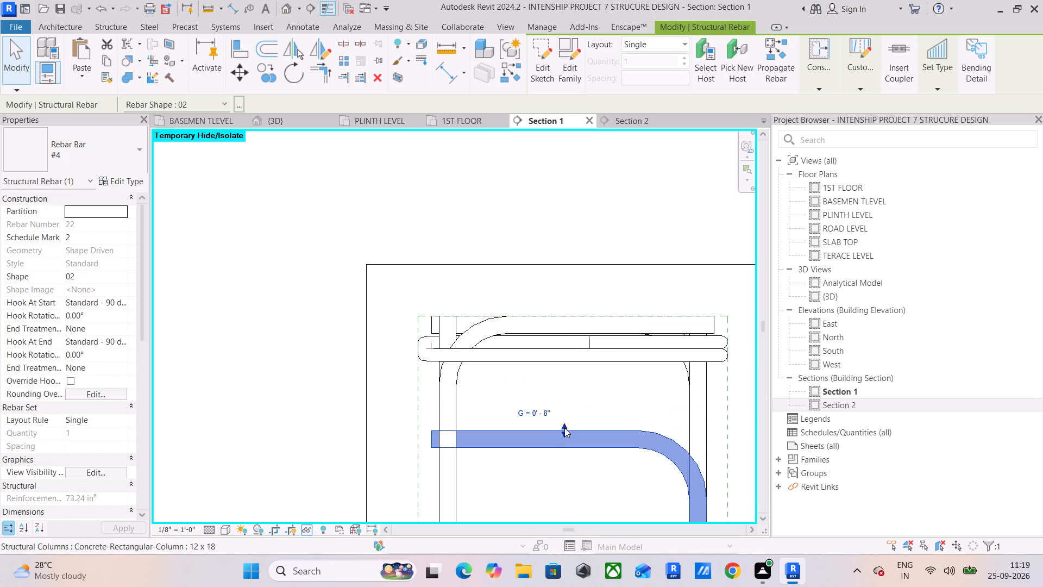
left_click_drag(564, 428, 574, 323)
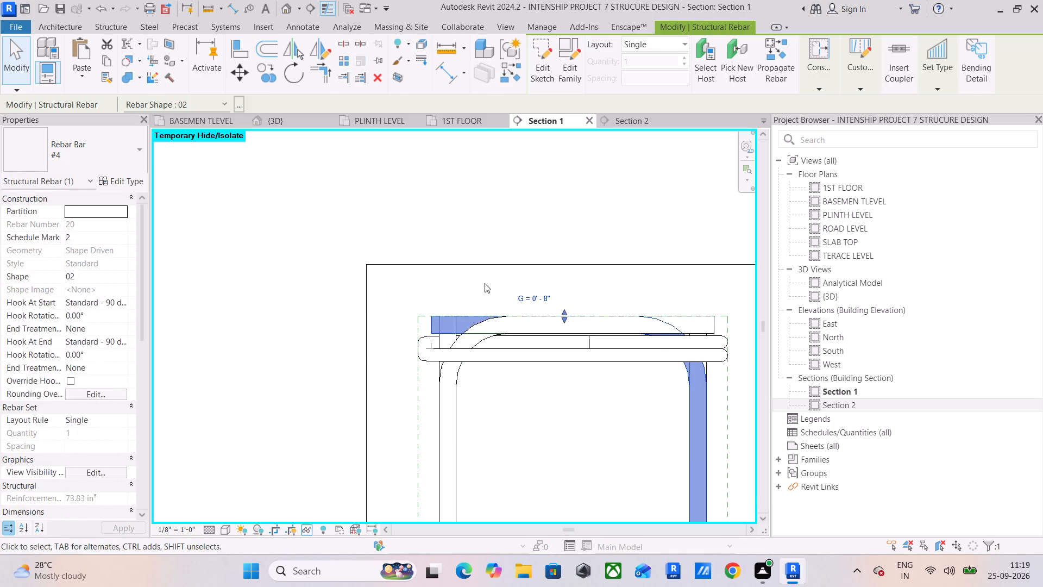
Clear the selection and return to the {3D} view to check the column's top hooks.
key("Escape")
scroll(517, 334, "down", 5)
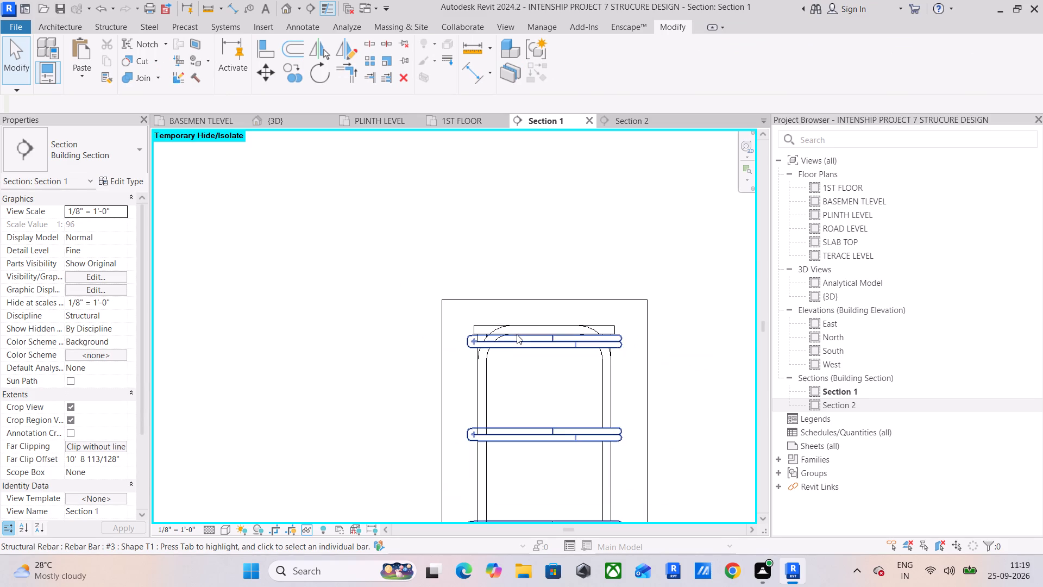
left_click(573, 196)
left_click(290, 121)
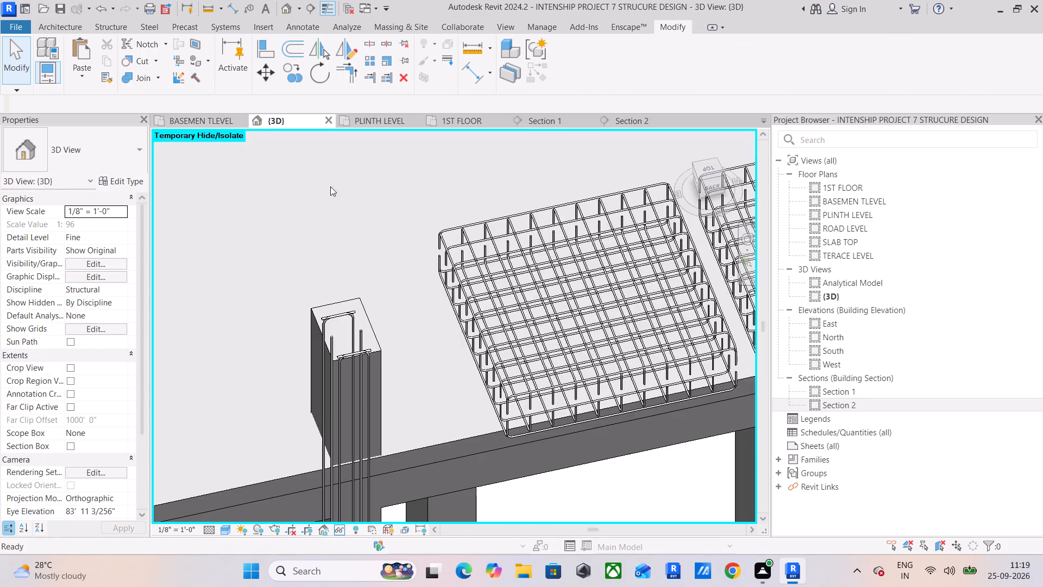
In Section 1, extend the column's middle #3 tie set upward to the underside of the uppermost beam.
middle_click_drag(361, 347, 306, 283, "shift")
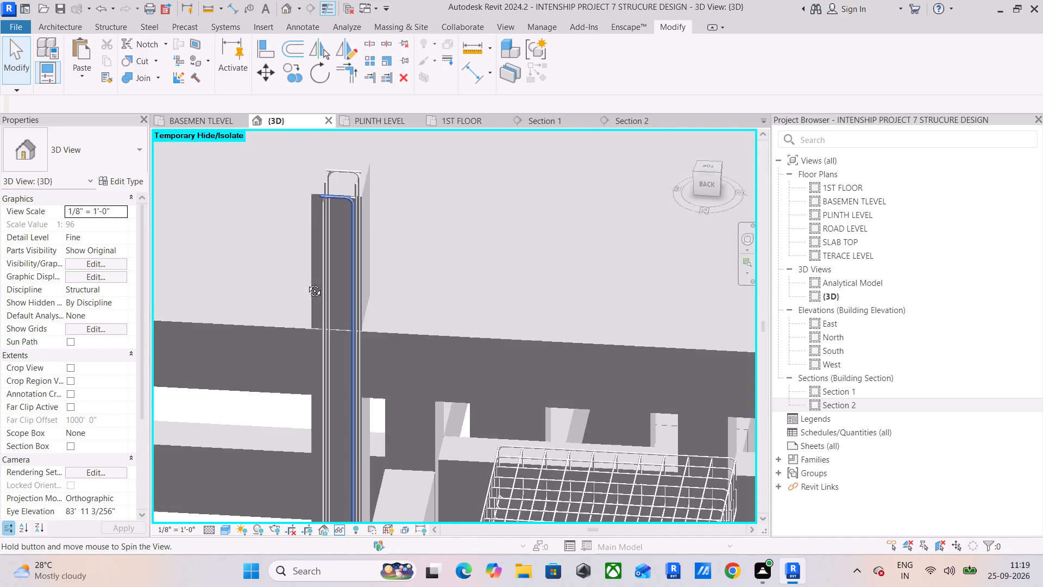
middle_click_drag(306, 283, 257, 268, "shift")
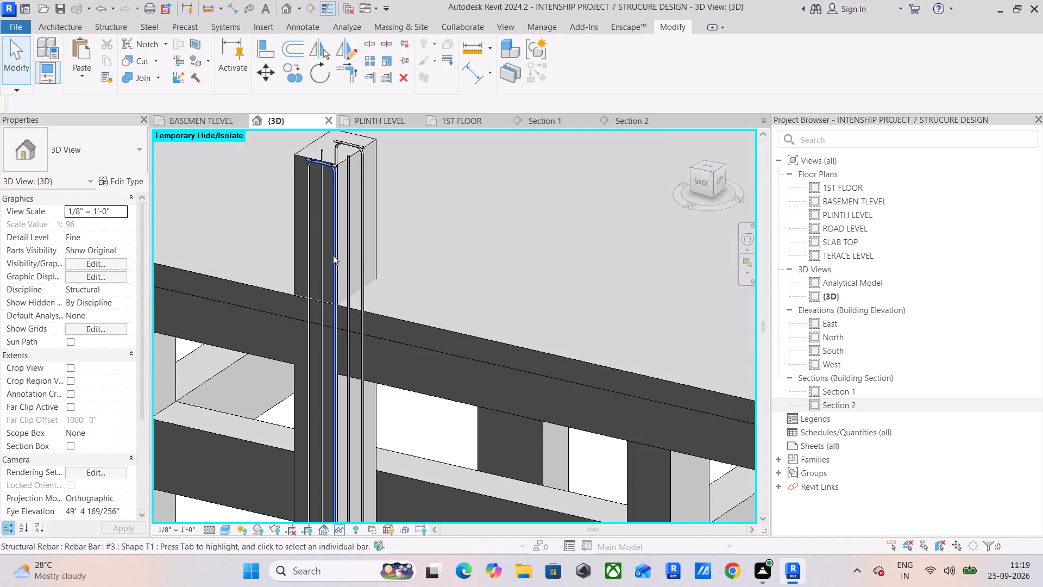
middle_click_drag(337, 254, 356, 229, "shift")
middle_click_drag(370, 260, 415, 308)
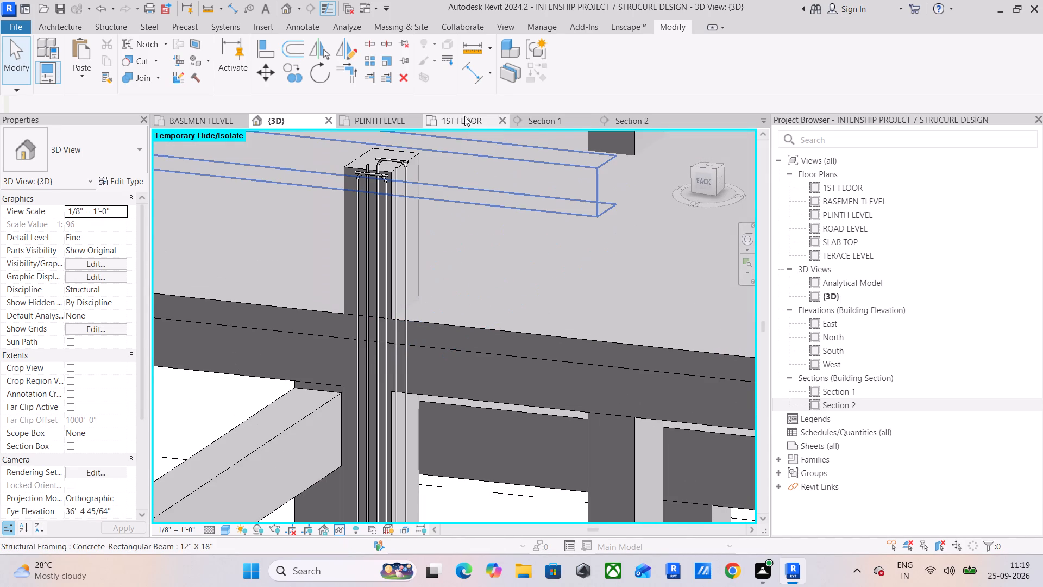
left_click(546, 119)
middle_click_drag(562, 320, 521, 254)
scroll(521, 254, "down", 5)
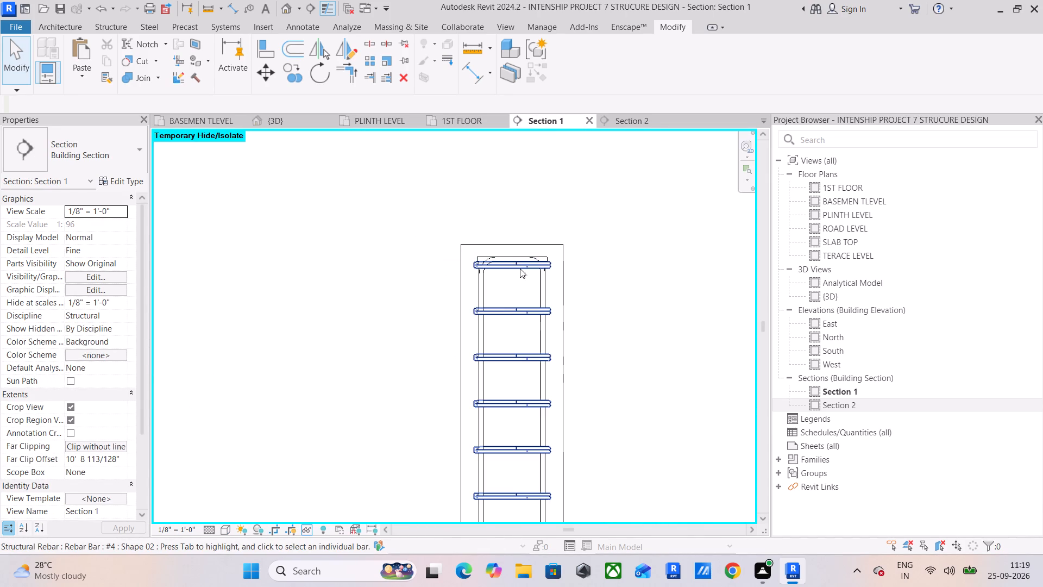
left_click(510, 312)
scroll(71, 411, "down", 5)
middle_click_drag(218, 406, 424, 282)
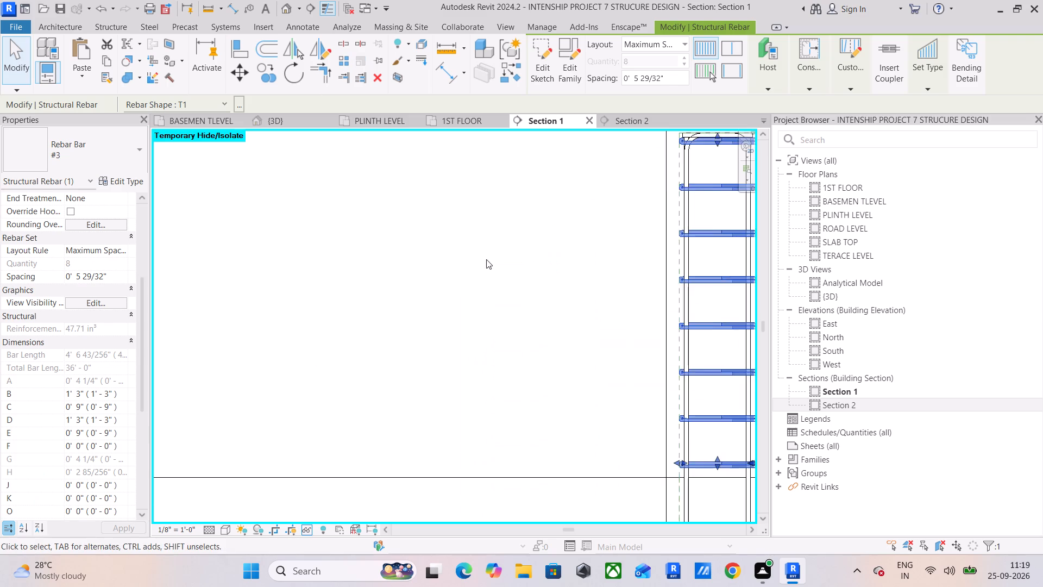
scroll(486, 259, "down", 6)
middle_click_drag(417, 285, 372, 153)
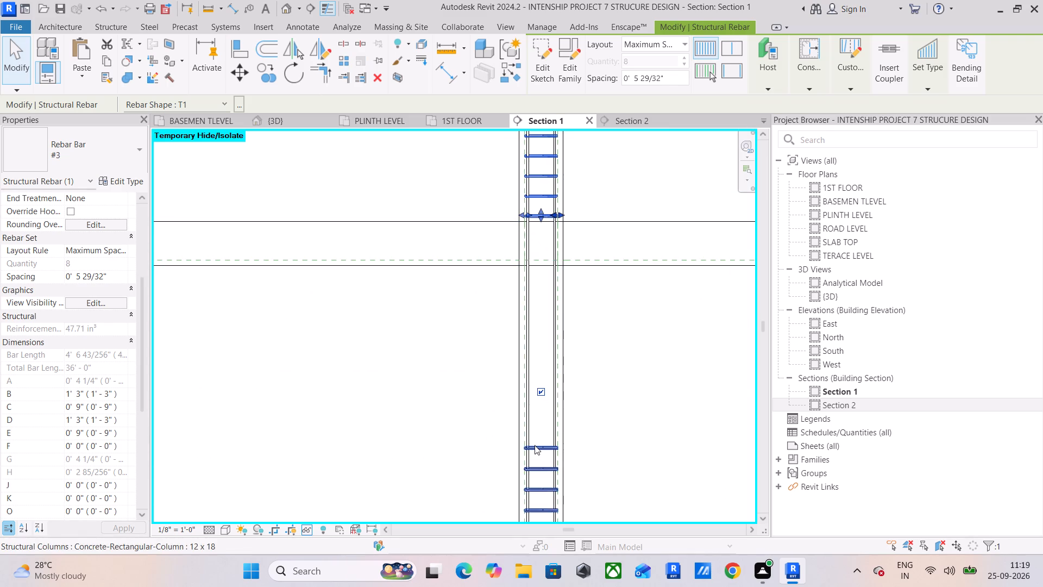
left_click(535, 445)
left_click_drag(539, 442, 542, 264)
Extend the #3 tie set of the column's next lower storey upward to the underside of the beam above it.
middle_click_drag(596, 334, 523, 218)
scroll(530, 285, "down", 5)
middle_click_drag(534, 302, 535, 130)
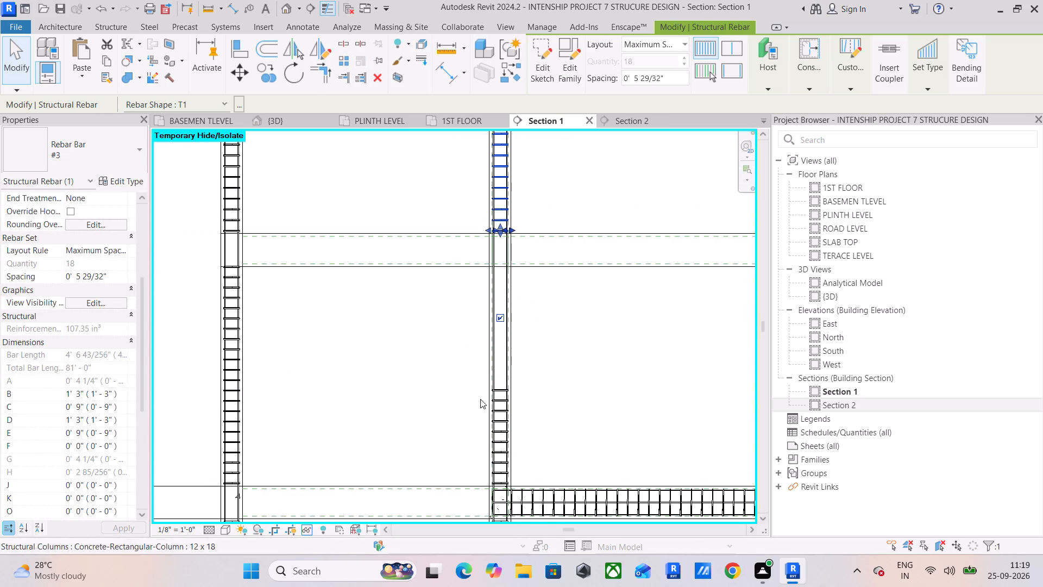
left_click(498, 391)
left_click_drag(499, 386, 494, 281)
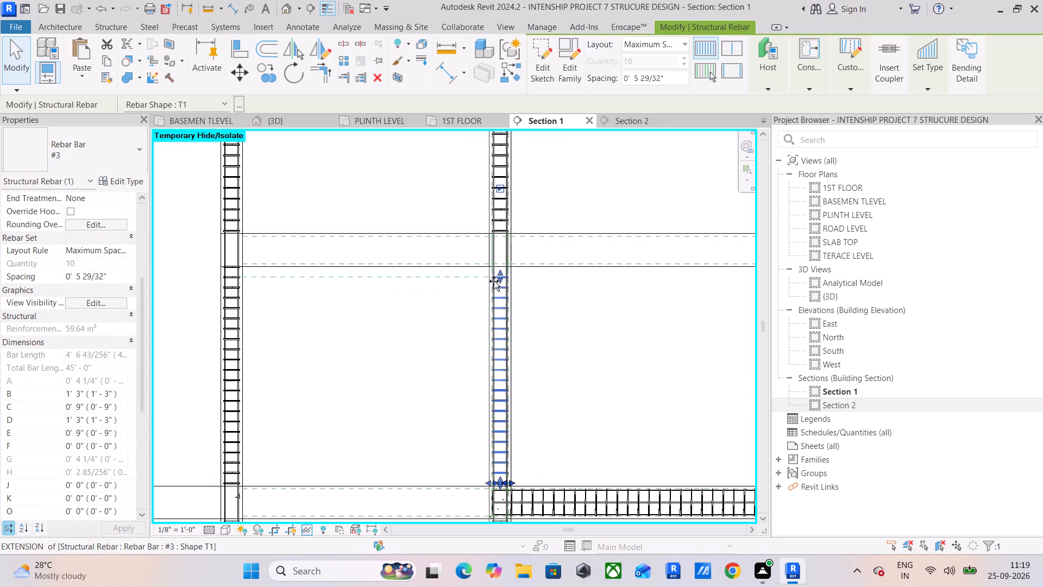
left_click_drag(494, 281, 498, 266)
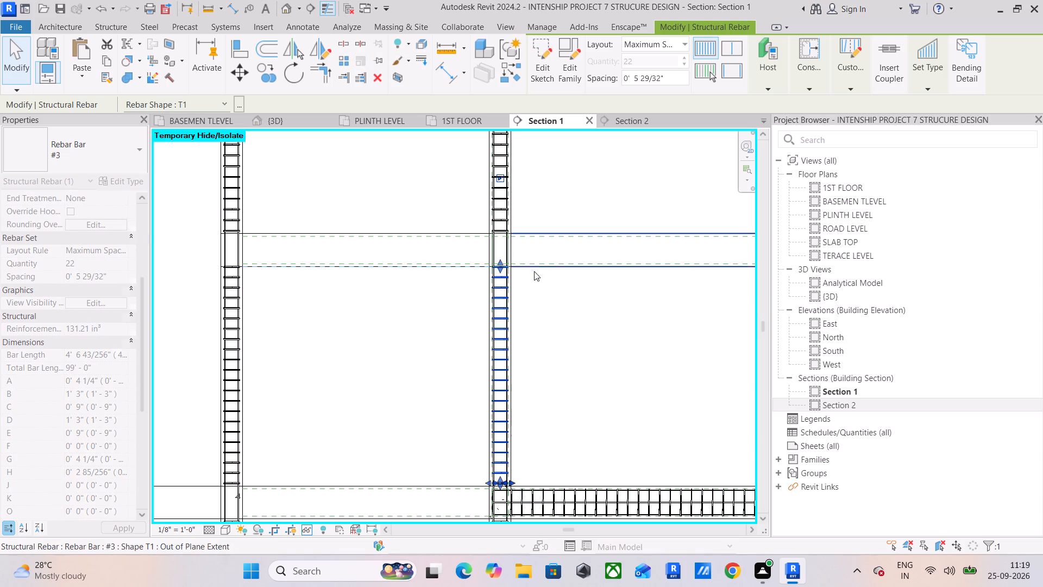
Select all three #3 tie sets of the column and set View Unobscured for {3D}.
left_click(501, 216, "ctrl")
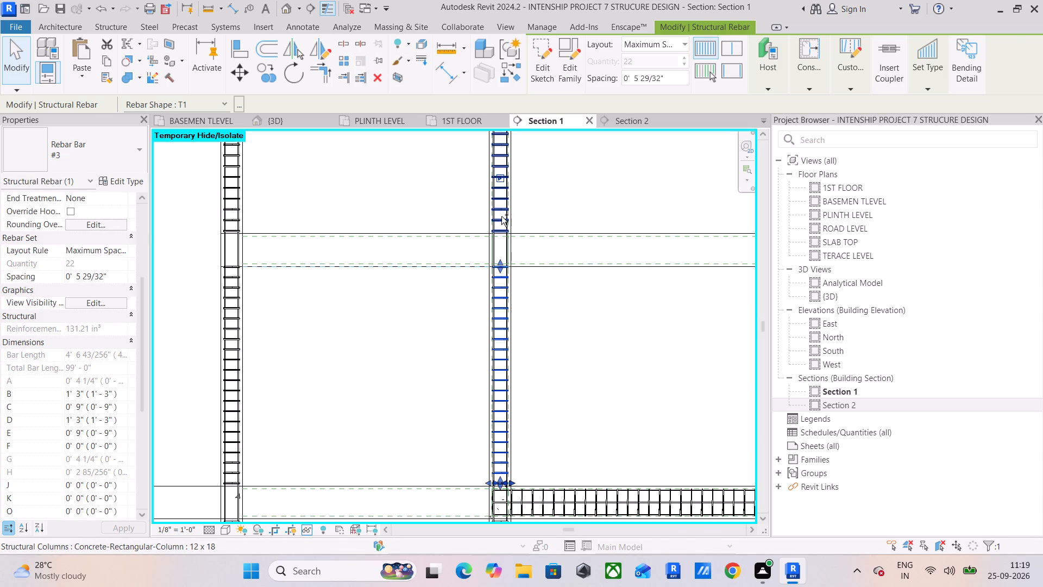
middle_click_drag(501, 232, 491, 408)
scroll(491, 404, "down", 1)
scroll(489, 202, "up", 4)
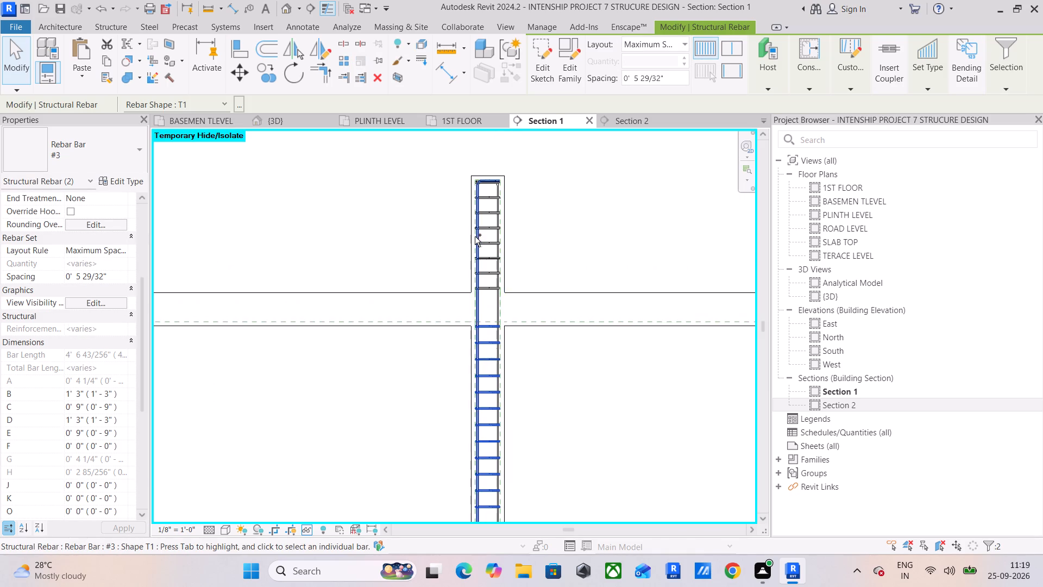
left_click(481, 230, "ctrl")
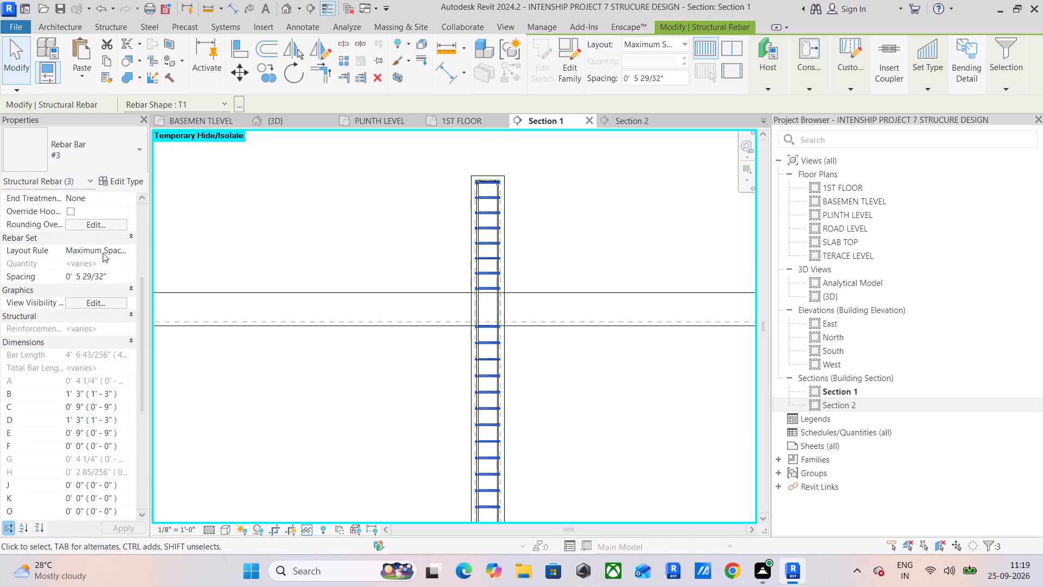
scroll(115, 371, "down", 5)
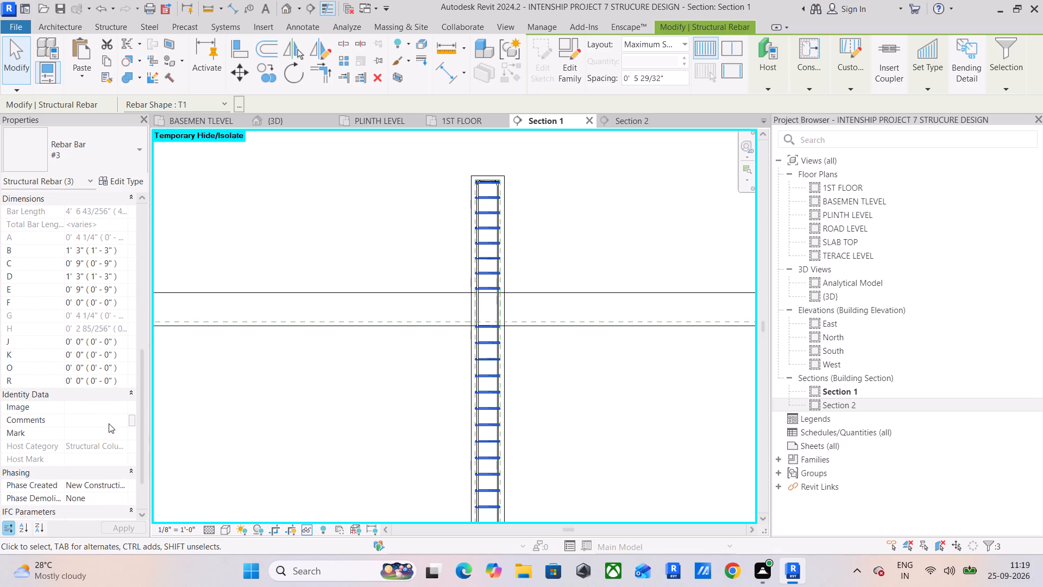
scroll(109, 423, "down", 5)
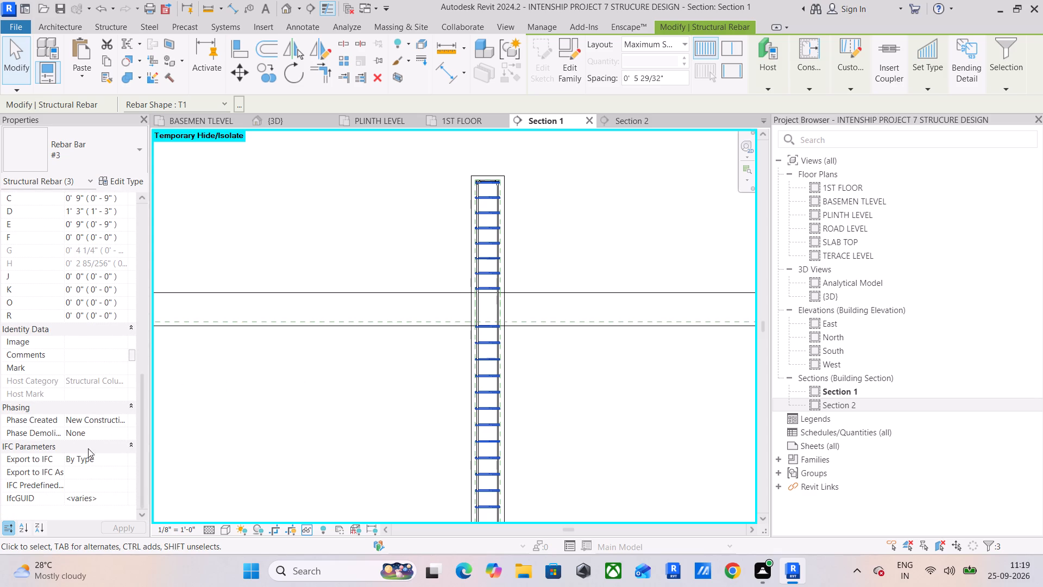
scroll(99, 384, "up", 10)
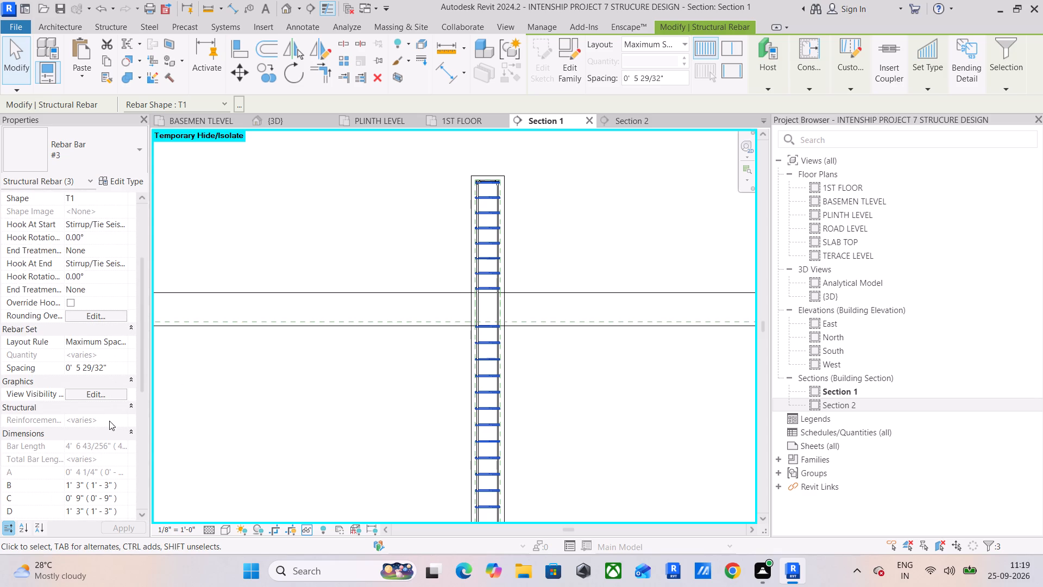
left_click(112, 430)
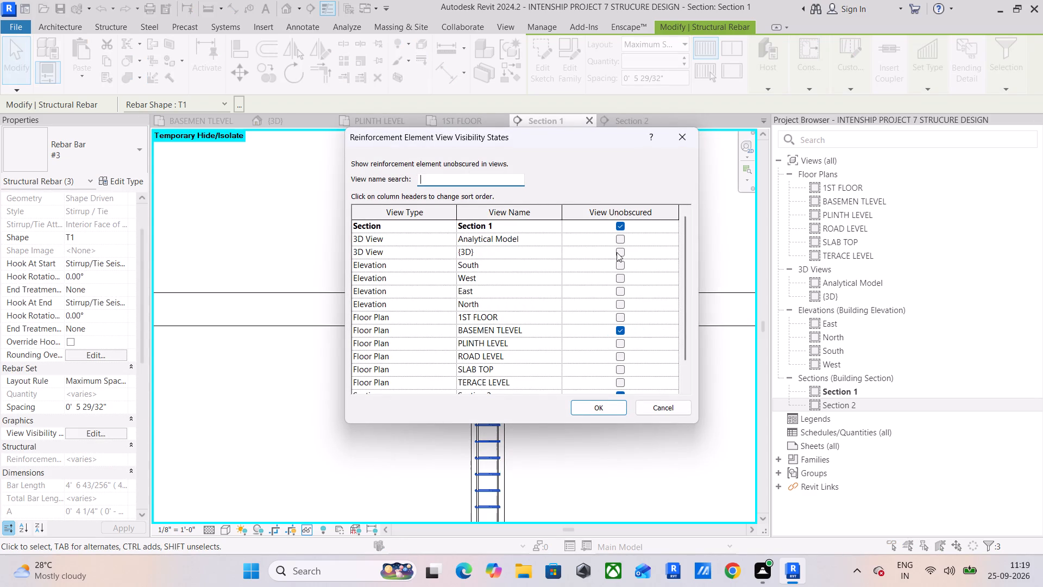
left_click(617, 252)
left_click(601, 411)
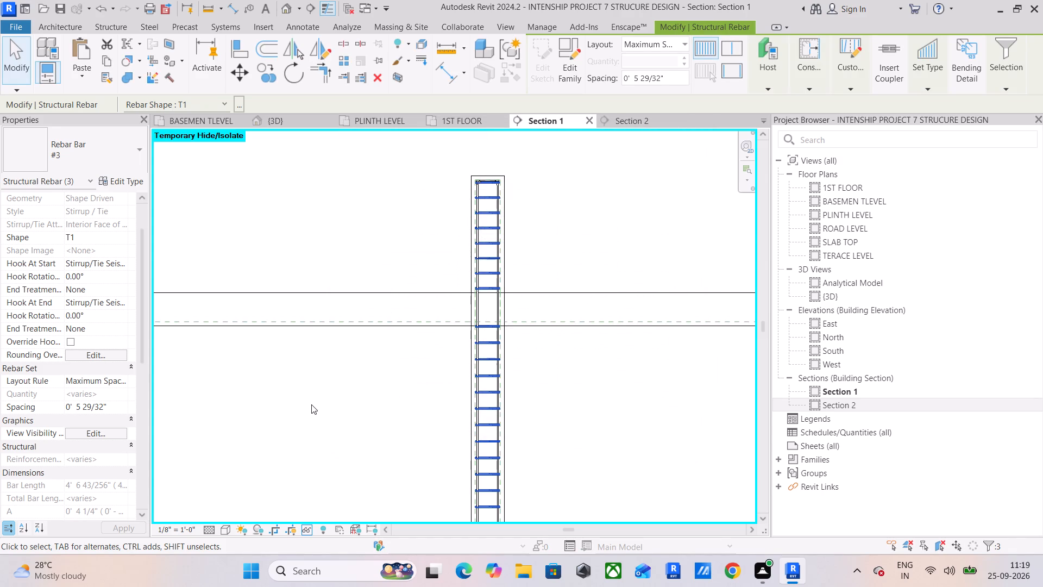
left_click_drag(330, 182, 335, 184)
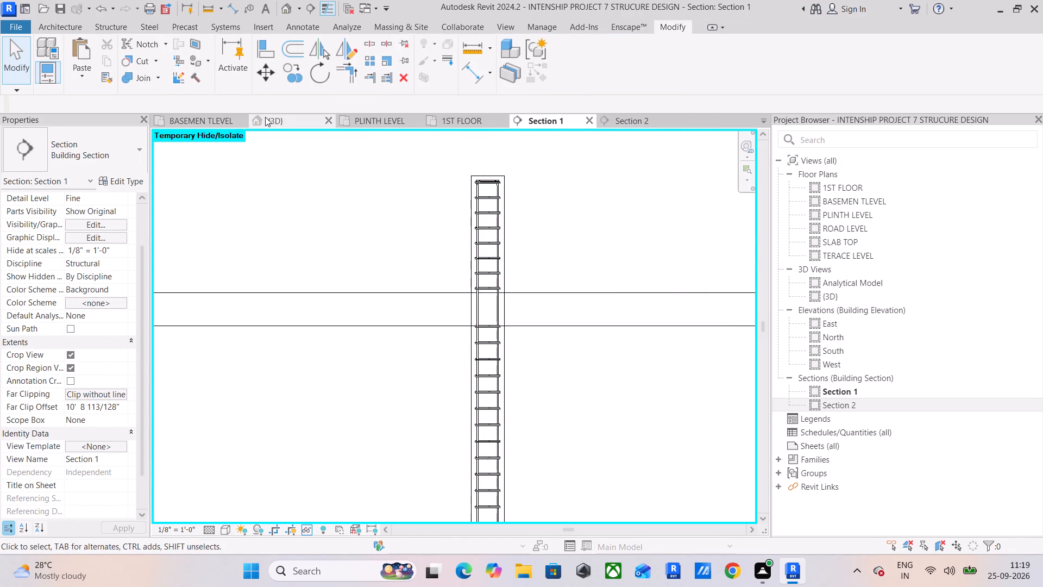
Inspect the column ties and top hooks in the {3D} view from several sides and up close.
left_click(265, 117)
scroll(355, 293, "down", 5)
middle_click_drag(438, 287, 428, 302, "shift")
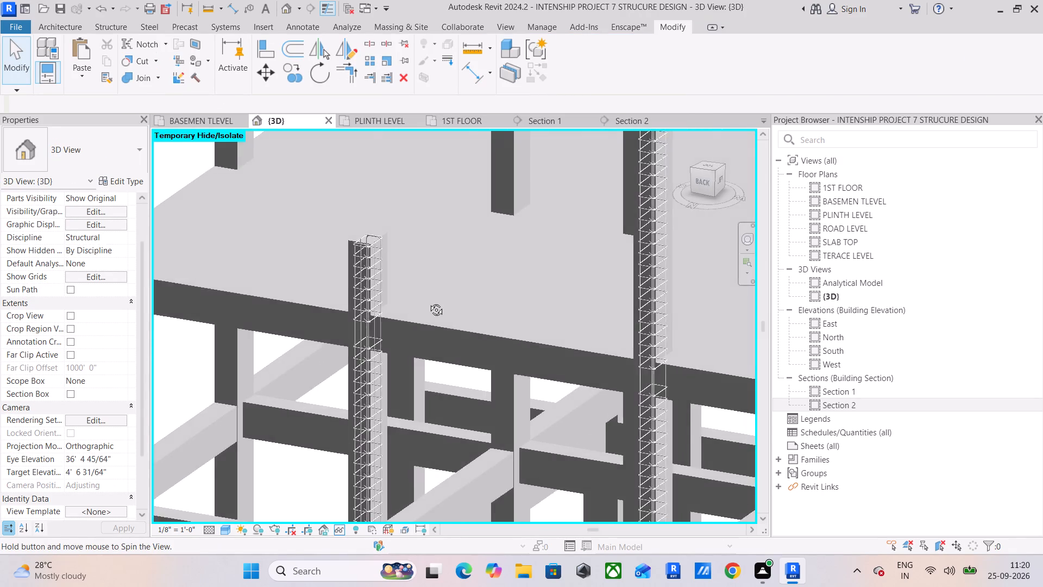
middle_click_drag(428, 302, 481, 278, "shift")
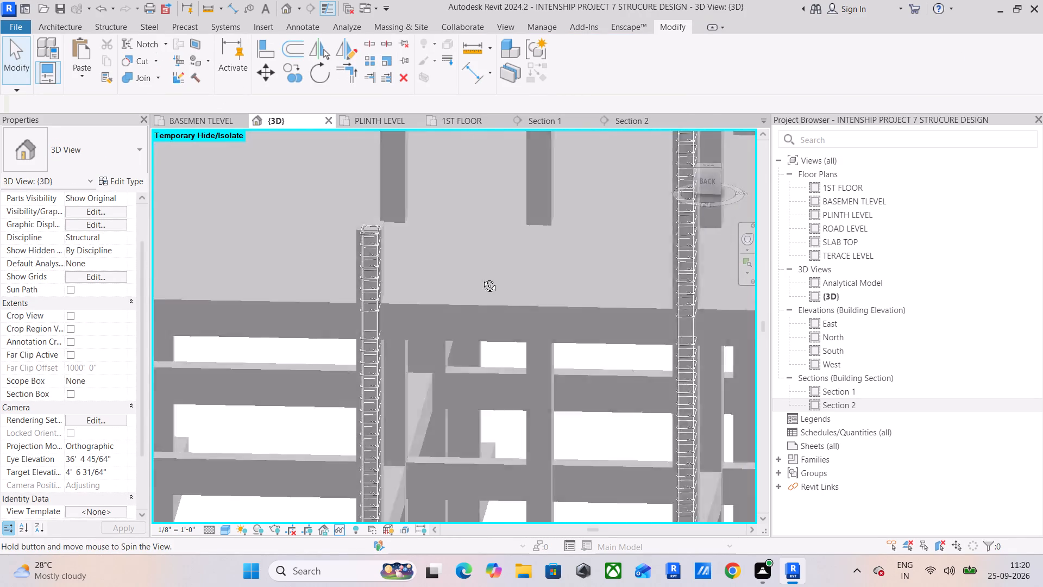
middle_click_drag(481, 278, 459, 235, "shift")
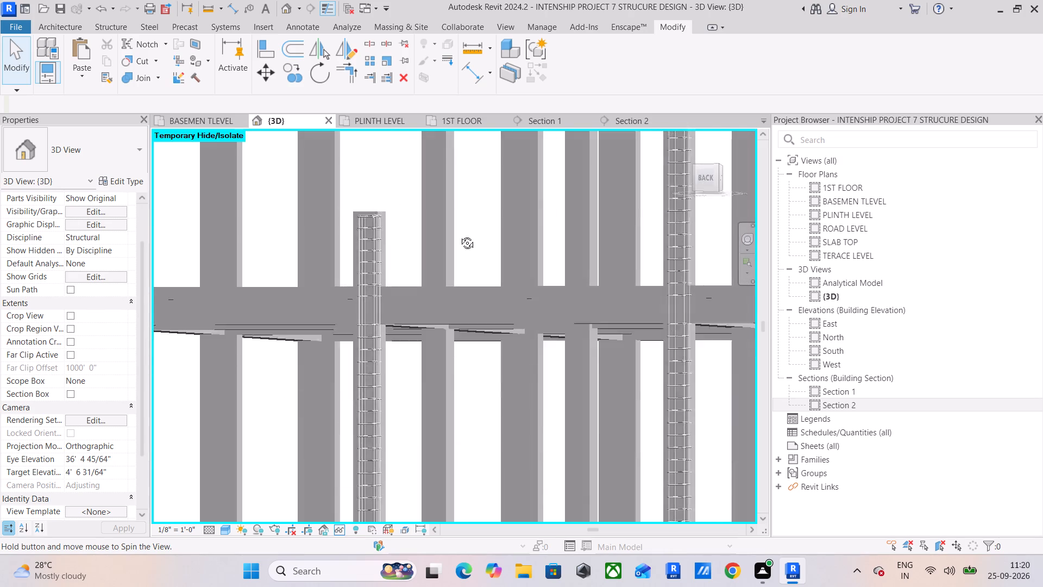
middle_click_drag(459, 235, 453, 266, "shift")
scroll(453, 266, "down", 4)
middle_click_drag(441, 286, 429, 152)
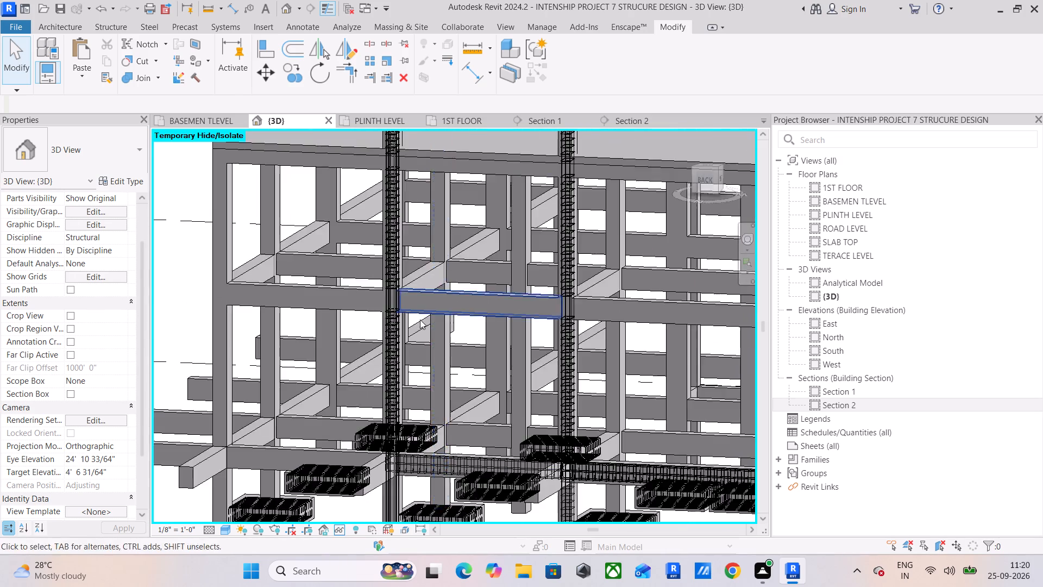
scroll(419, 322, "down", 3)
middle_click_drag(382, 369, 558, 360, "shift")
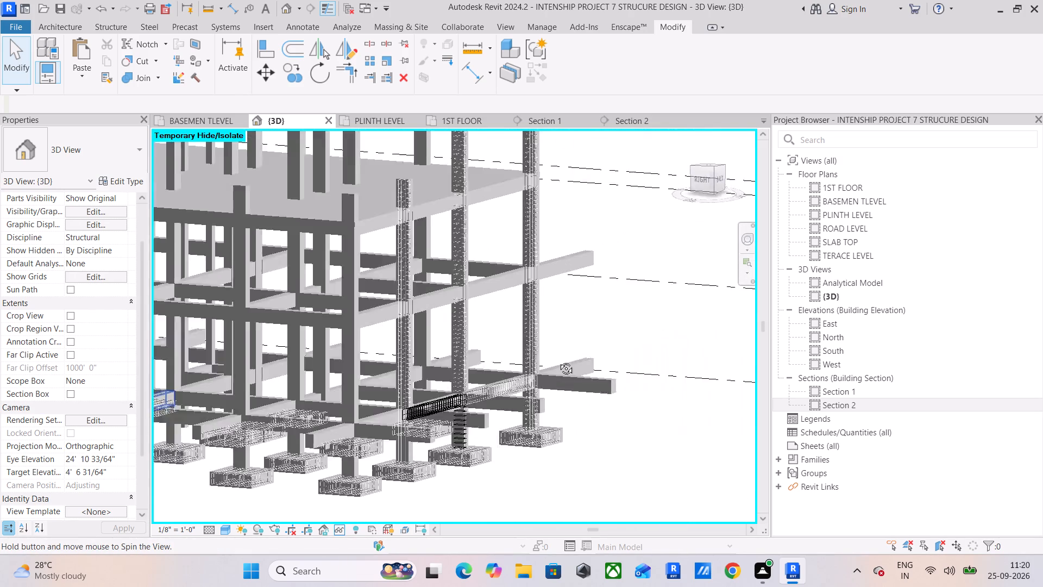
middle_click_drag(558, 360, 351, 359, "shift")
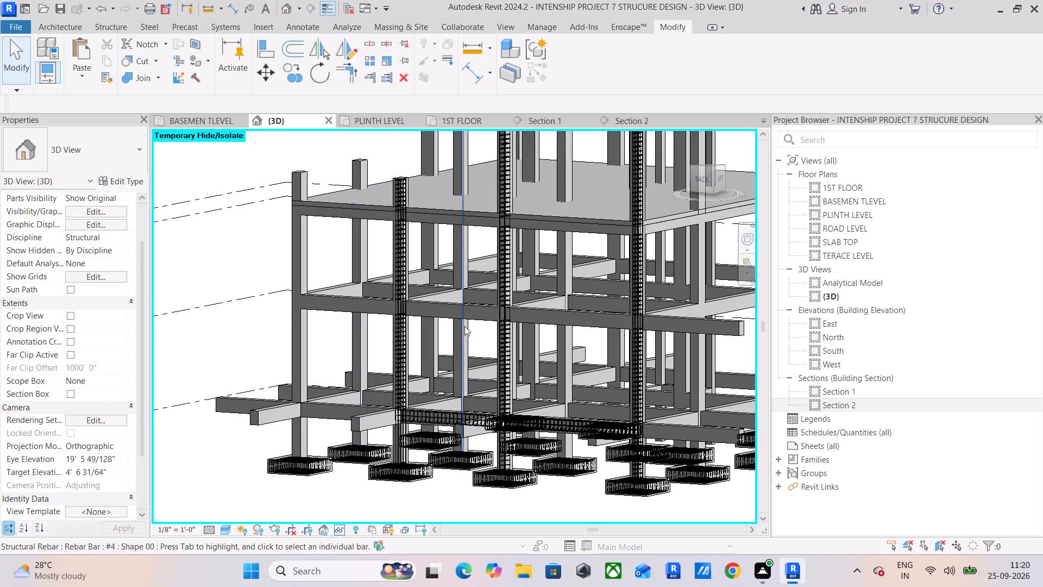
middle_click_drag(523, 273, 435, 270)
middle_click_drag(449, 264, 439, 385)
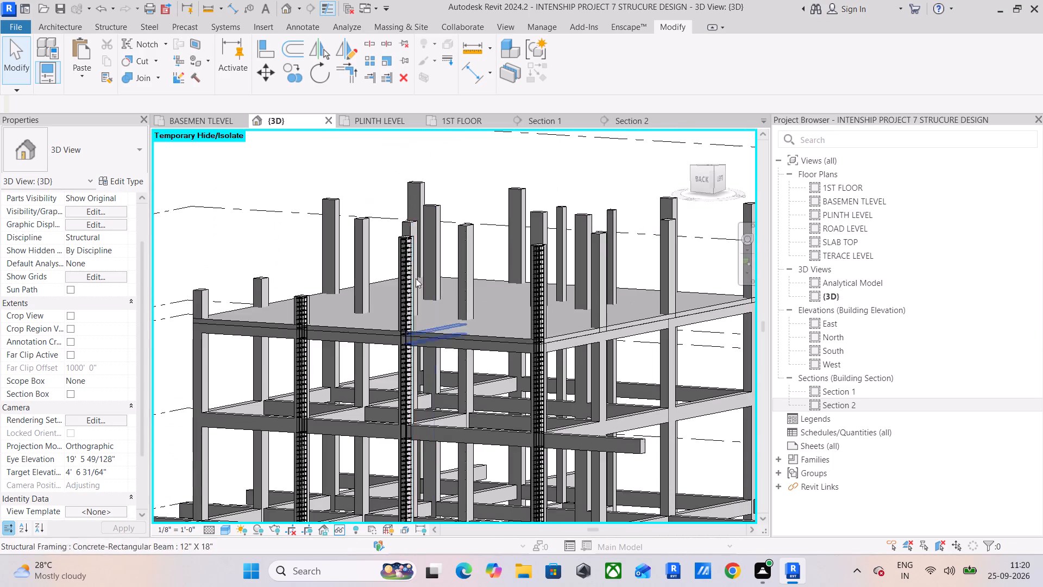
scroll(403, 191, "up", 10)
scroll(396, 280, "up", 5)
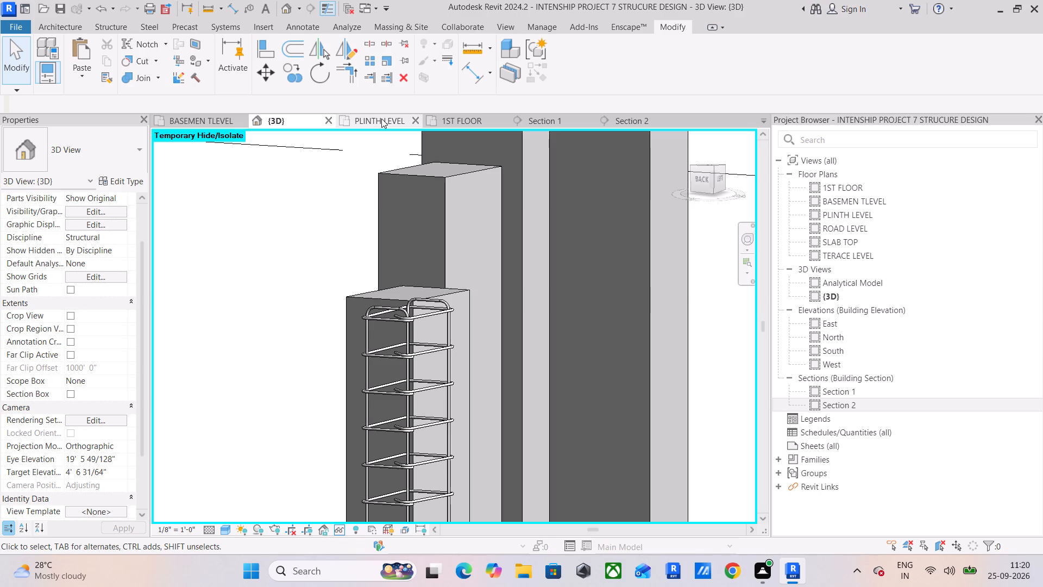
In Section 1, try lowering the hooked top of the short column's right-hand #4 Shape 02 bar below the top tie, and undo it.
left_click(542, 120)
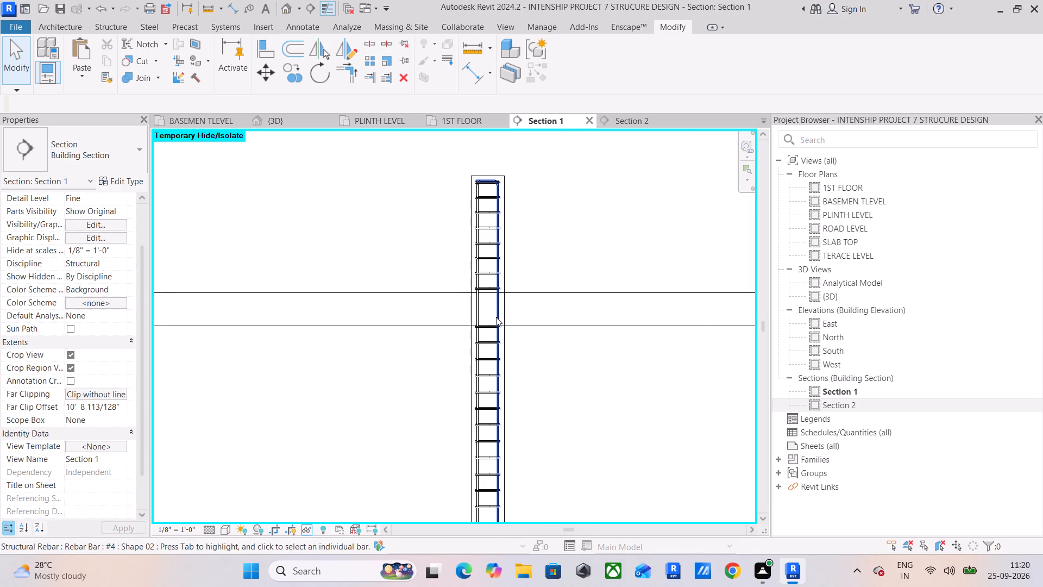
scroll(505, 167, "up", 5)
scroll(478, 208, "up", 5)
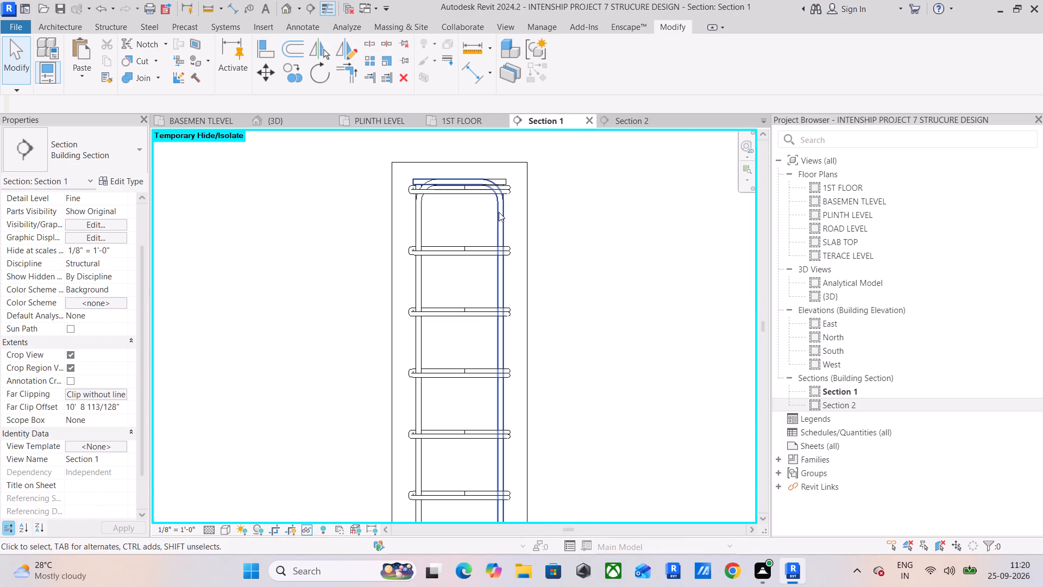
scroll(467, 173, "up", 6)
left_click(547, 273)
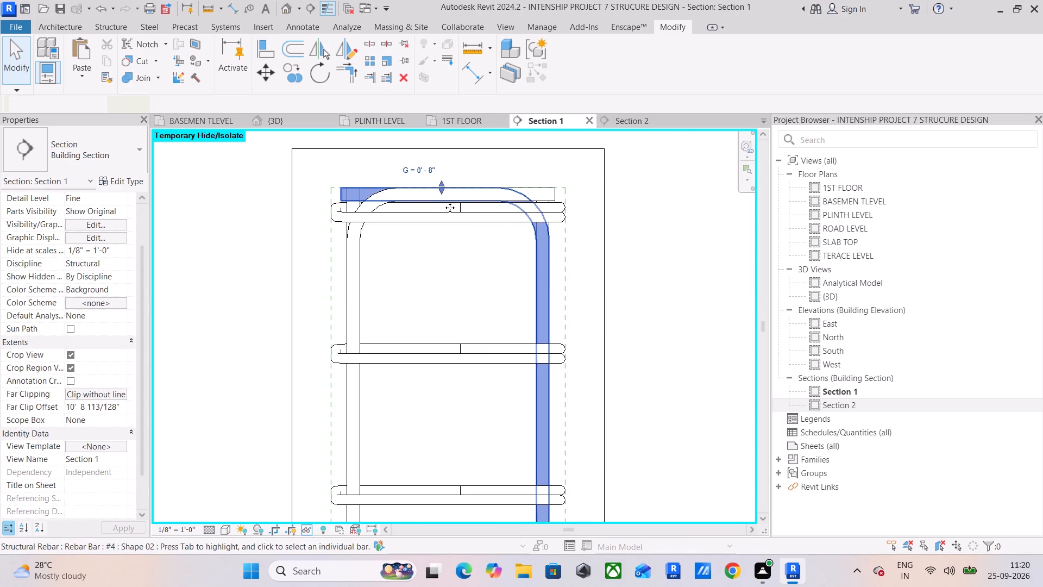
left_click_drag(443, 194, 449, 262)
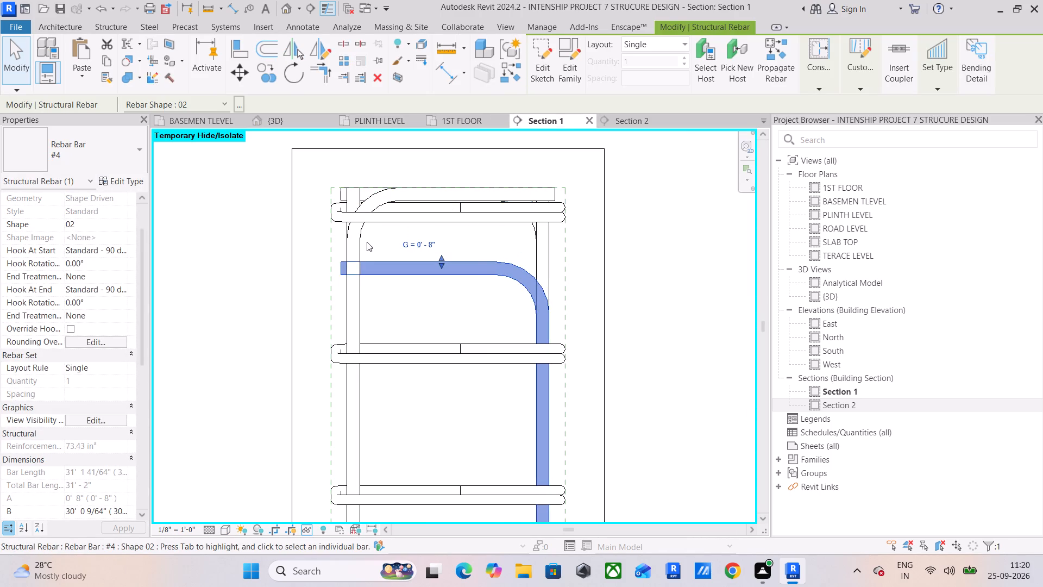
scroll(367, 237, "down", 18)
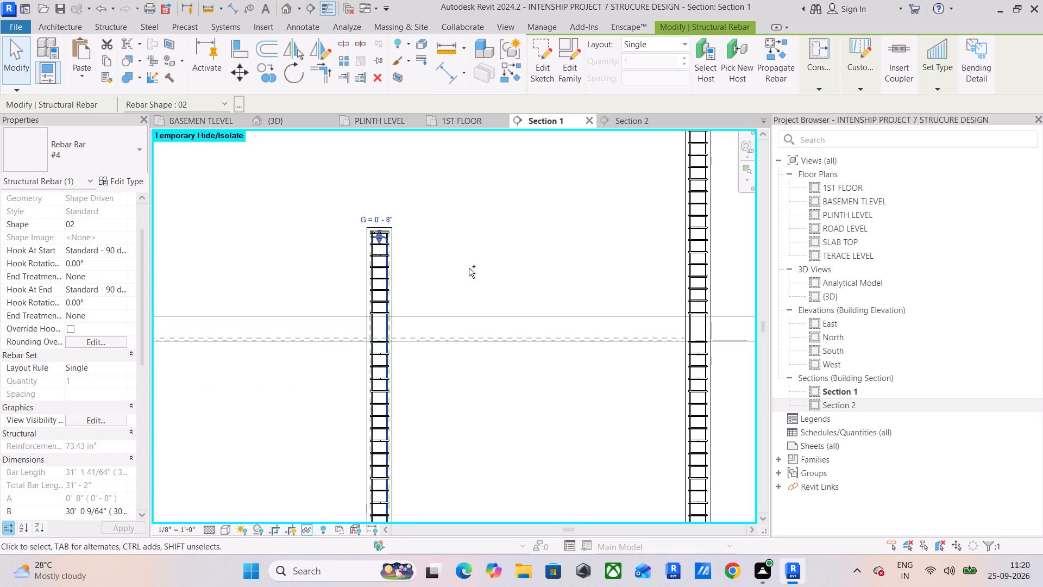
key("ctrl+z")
Lower the hooked top of the taller column's right-hand #3 Shape 02 bar to between the two uppermost ties.
middle_click_drag(469, 268, 313, 294)
scroll(353, 275, "down", 7)
middle_click_drag(537, 286, 295, 254)
scroll(295, 251, "up", 1)
scroll(296, 252, "down", 3)
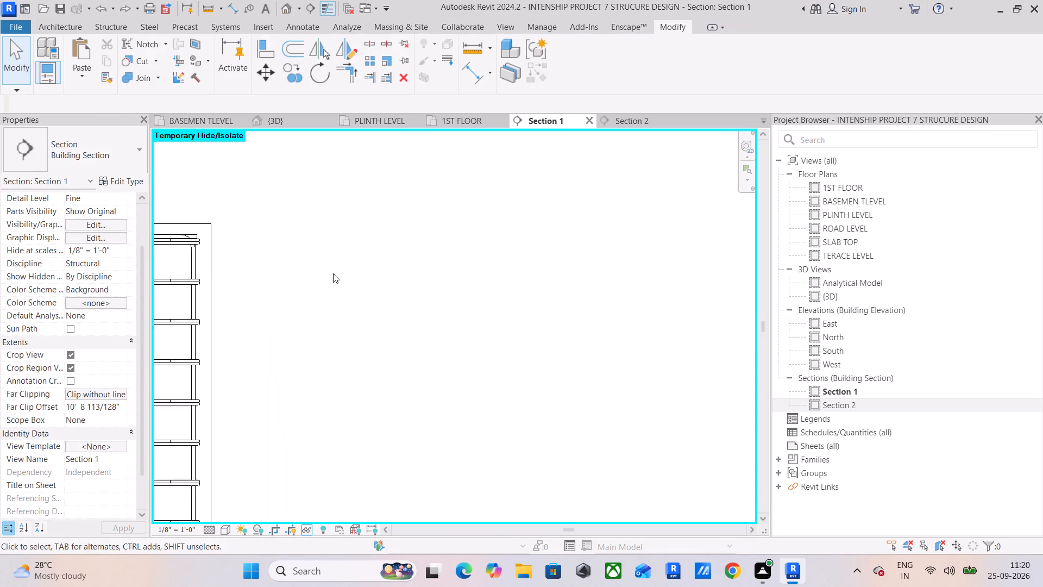
scroll(333, 273, "down", 9)
middle_click_drag(510, 300, 251, 314)
scroll(393, 259, "up", 5)
middle_click_drag(404, 258, 348, 395)
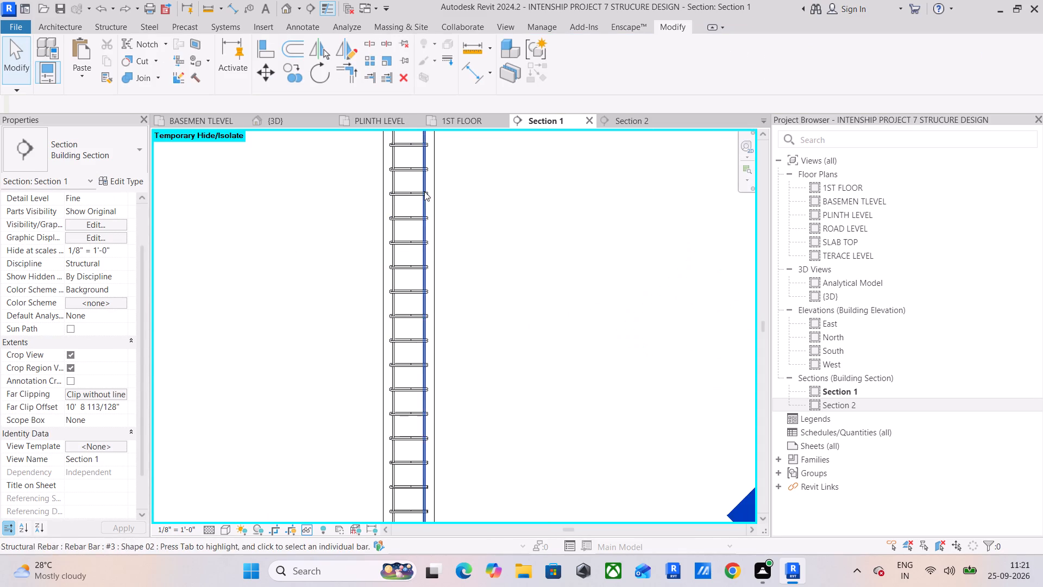
middle_click_drag(422, 209, 397, 345)
scroll(436, 245, "up", 3)
scroll(342, 224, "up", 5)
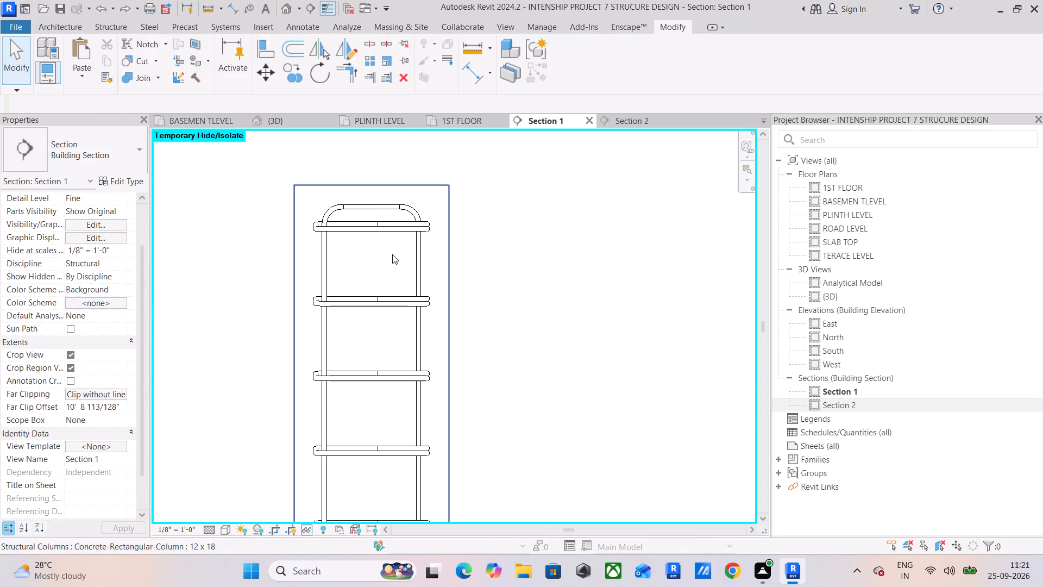
left_click(418, 271)
left_click_drag(382, 209, 381, 242)
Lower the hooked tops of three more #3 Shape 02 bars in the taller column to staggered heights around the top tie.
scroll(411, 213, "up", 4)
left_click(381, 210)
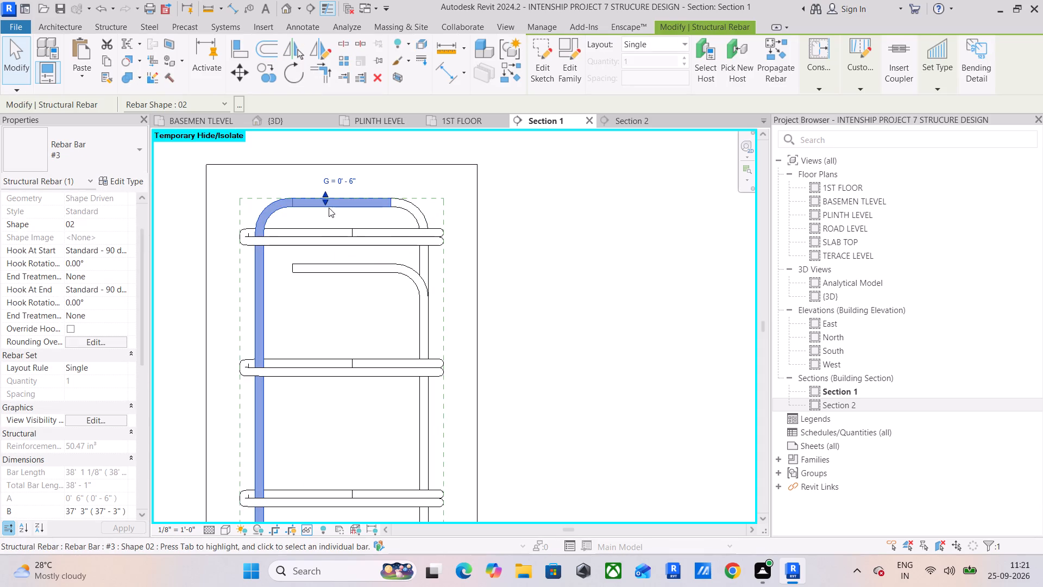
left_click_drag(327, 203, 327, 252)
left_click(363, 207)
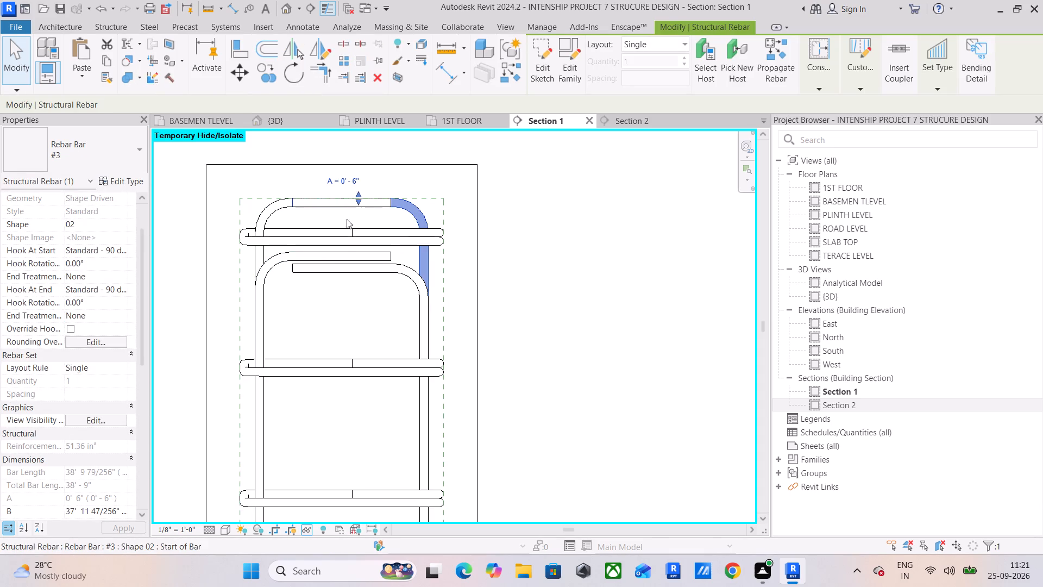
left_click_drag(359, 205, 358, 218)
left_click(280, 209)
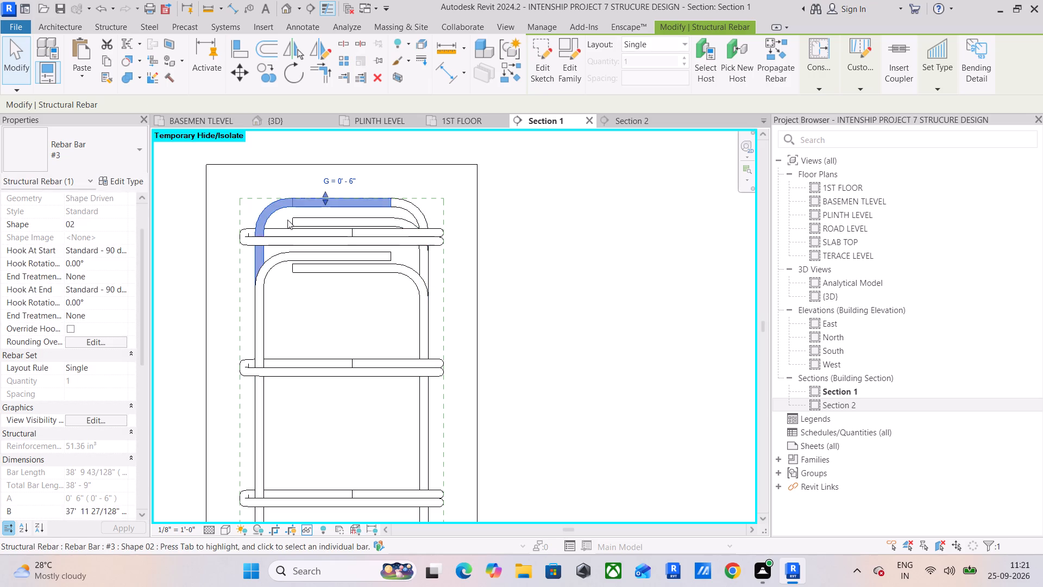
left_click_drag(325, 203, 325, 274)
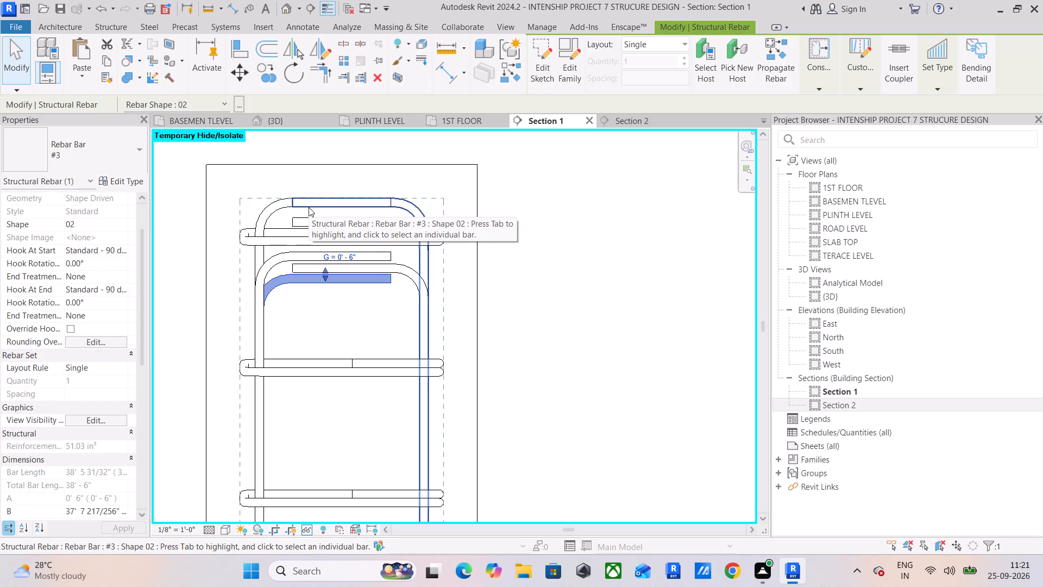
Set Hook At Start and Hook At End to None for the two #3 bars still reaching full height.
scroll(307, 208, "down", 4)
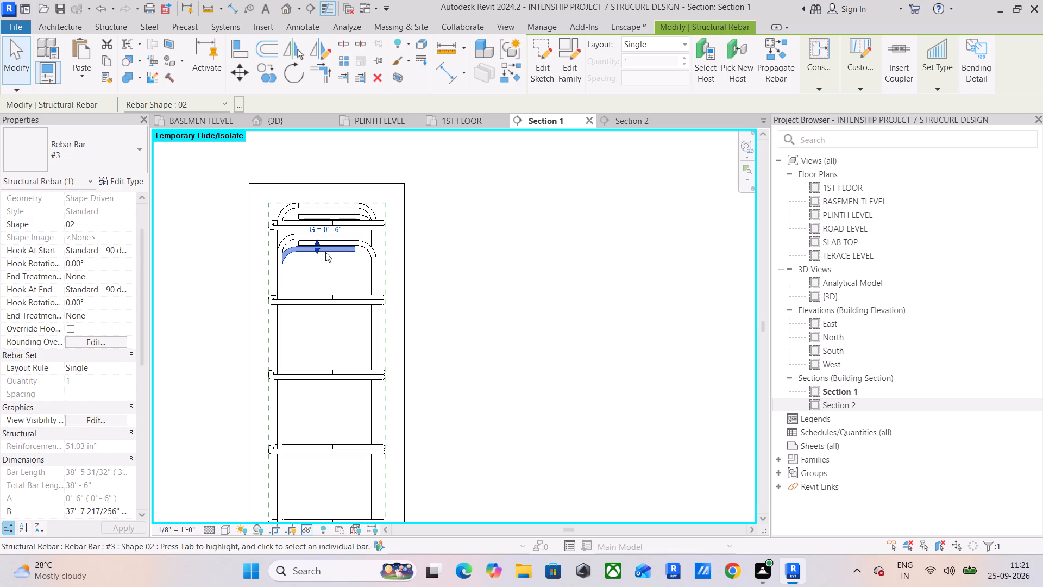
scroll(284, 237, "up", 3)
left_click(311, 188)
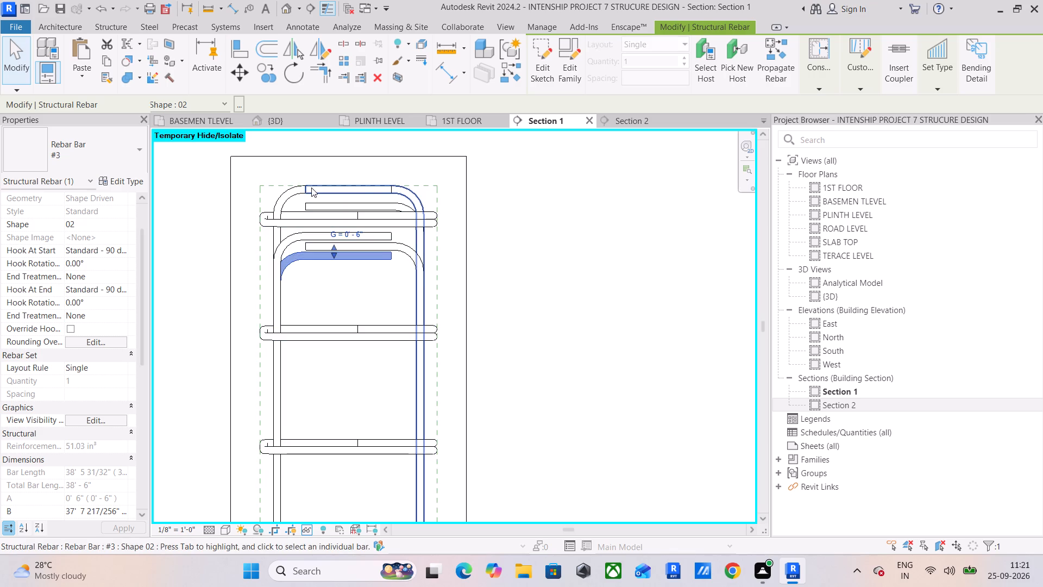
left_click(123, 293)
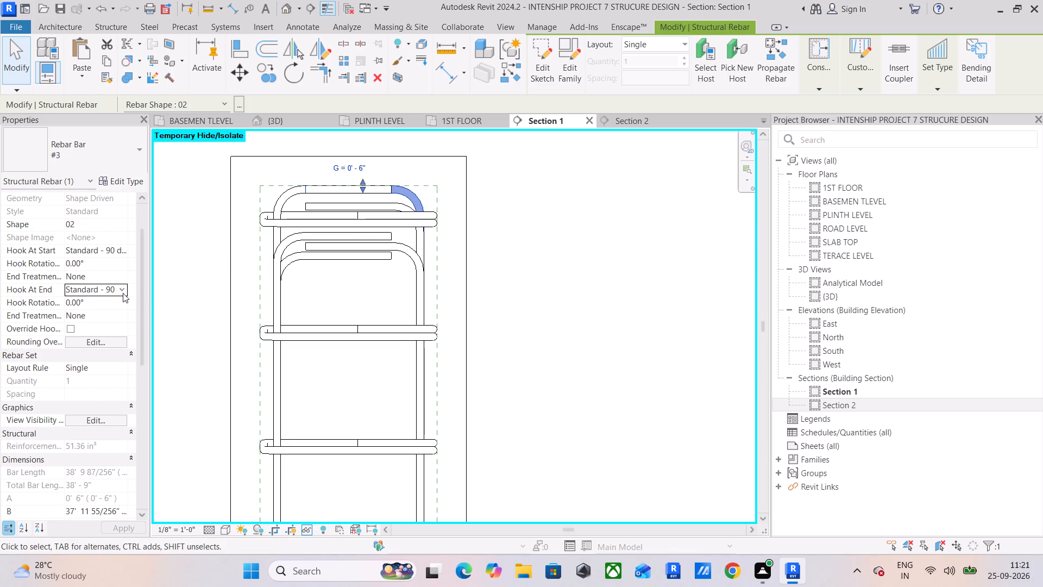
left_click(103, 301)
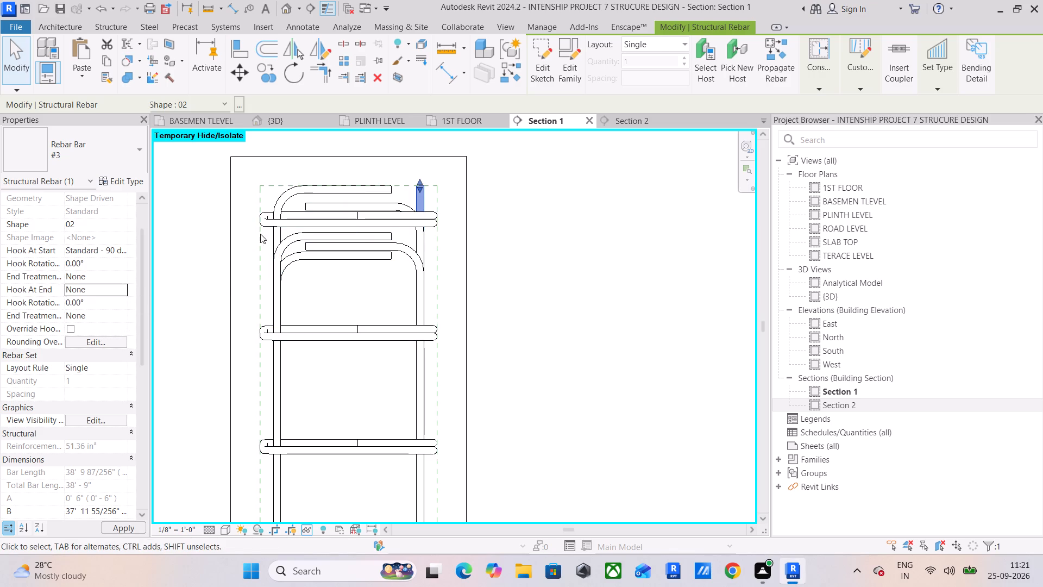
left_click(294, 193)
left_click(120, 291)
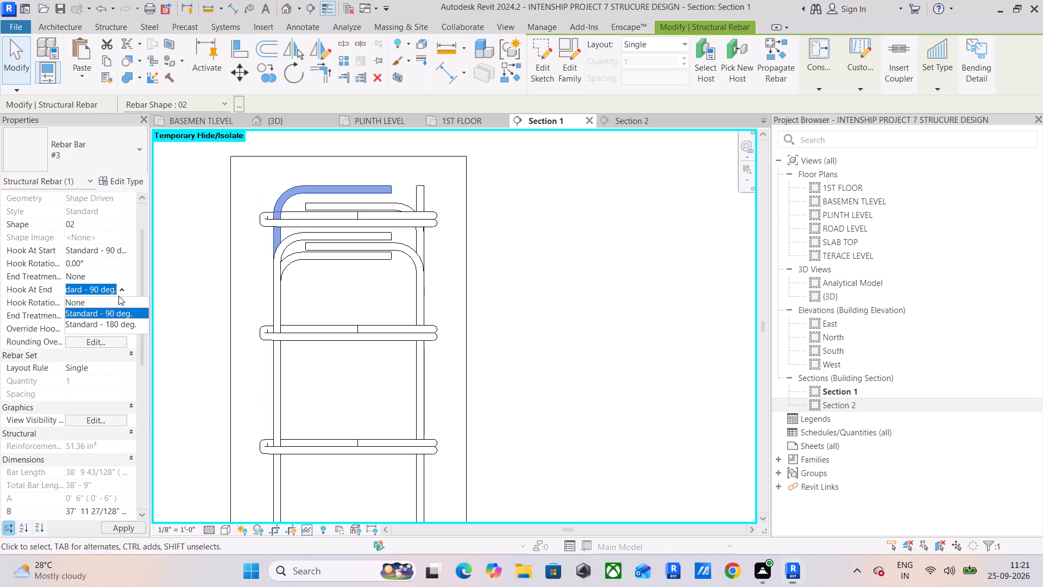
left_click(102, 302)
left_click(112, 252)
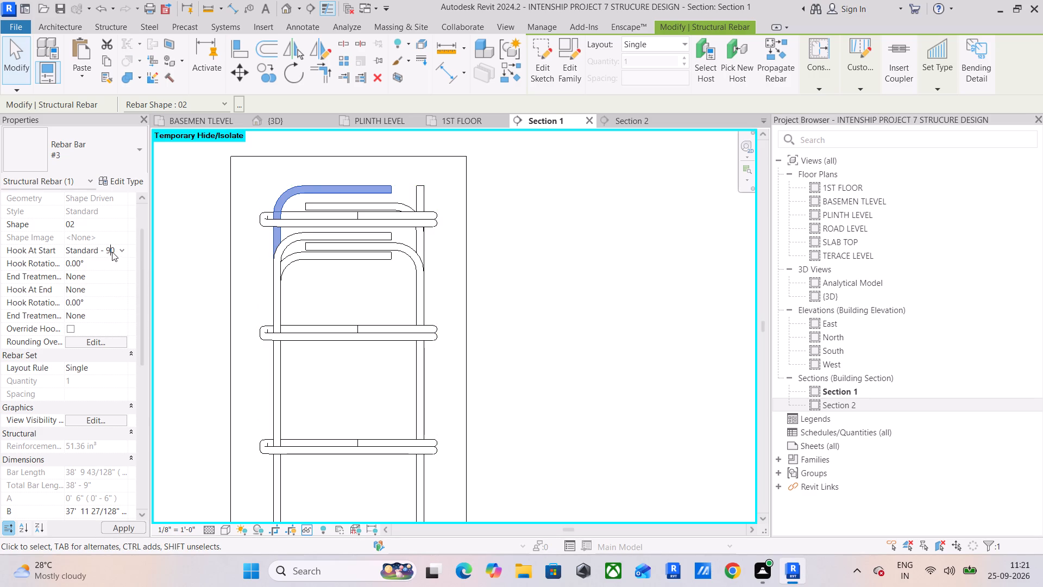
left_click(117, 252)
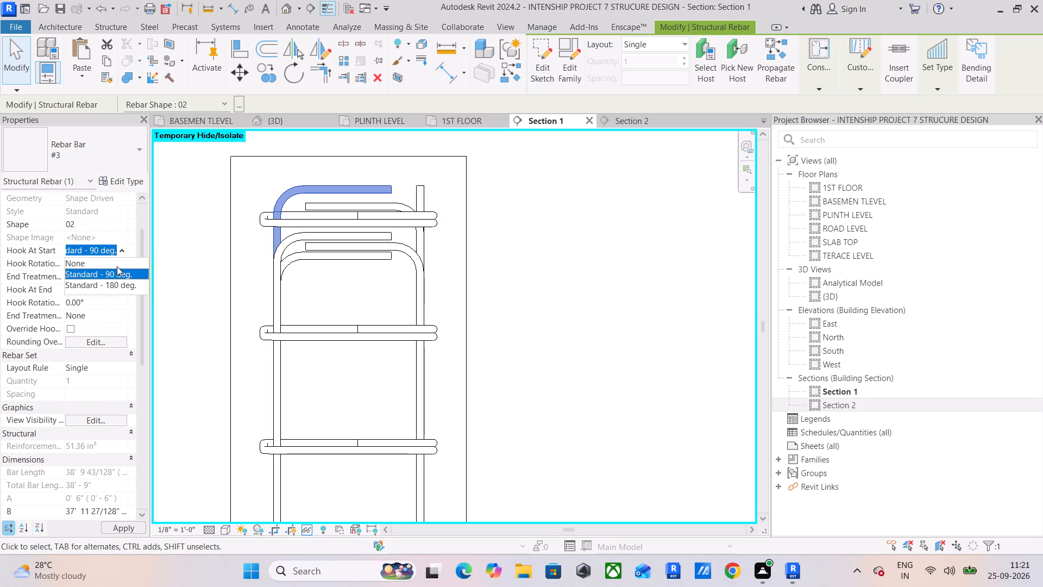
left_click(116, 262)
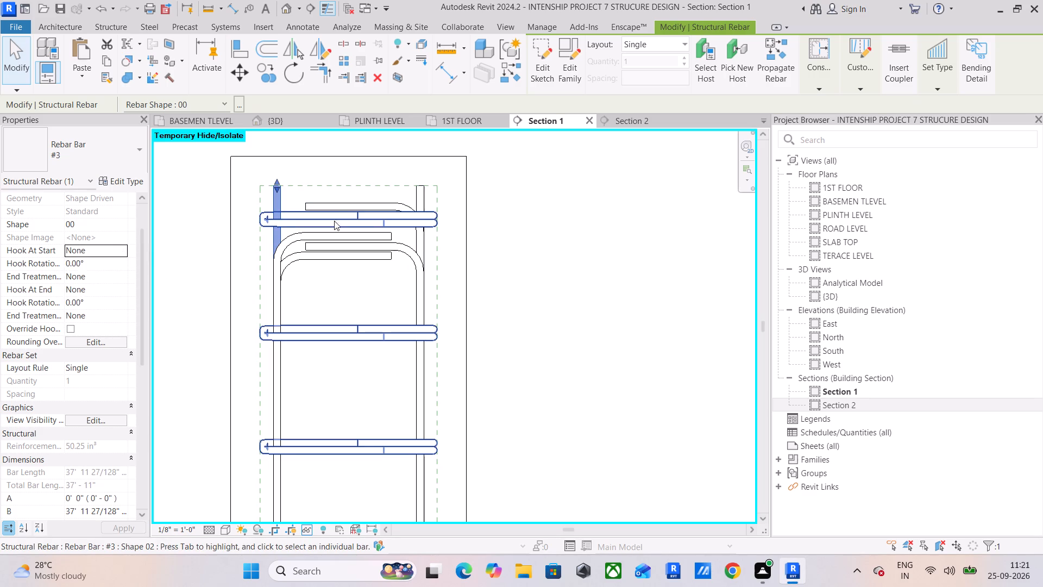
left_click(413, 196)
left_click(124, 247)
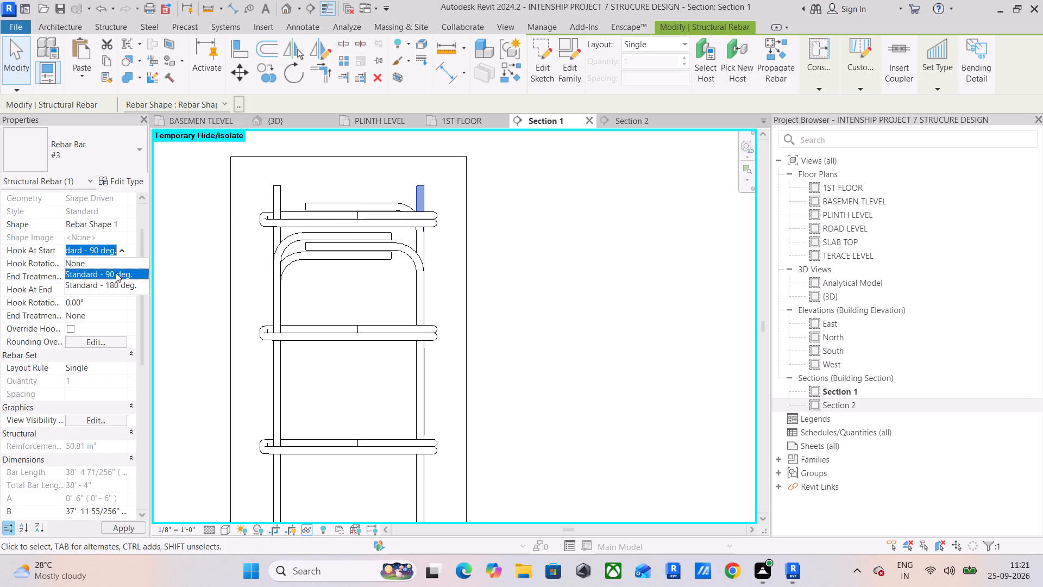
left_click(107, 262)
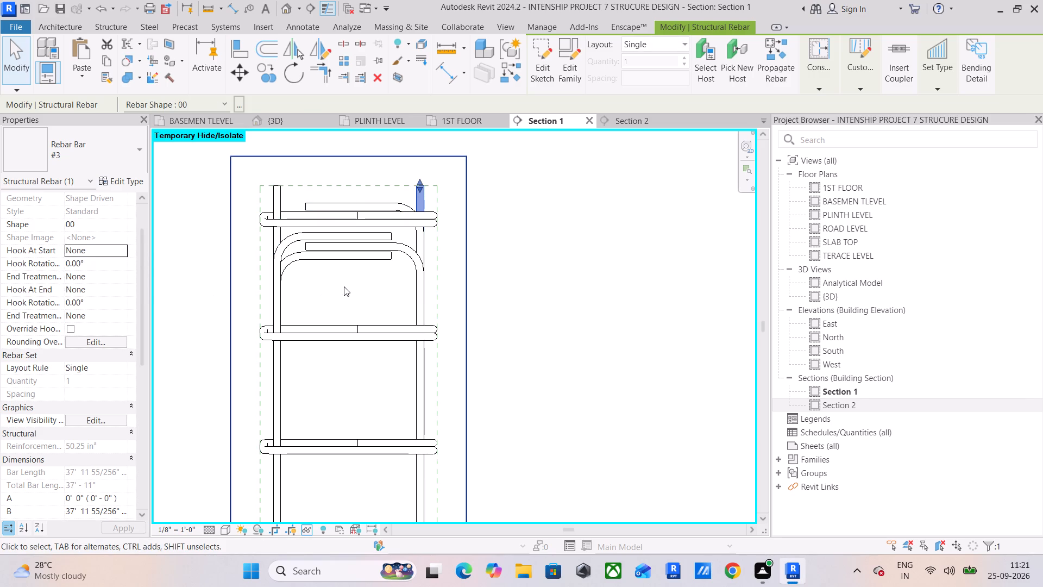
Raise the hooked tops of the four lowered #3 Shape 02 bars above the top tie, level with the straight bars' ends.
scroll(369, 238, "up", 3)
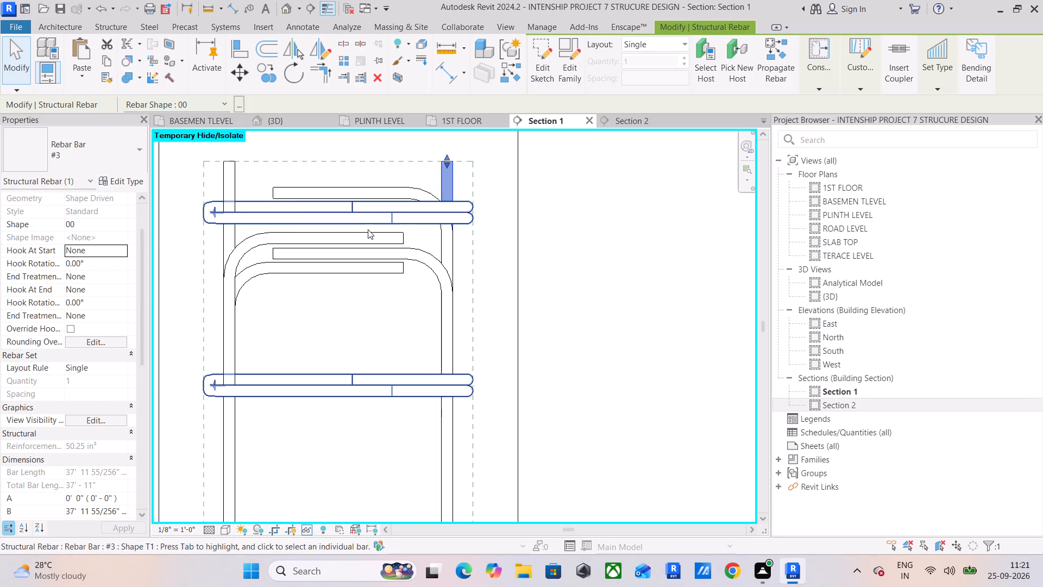
left_click(306, 184)
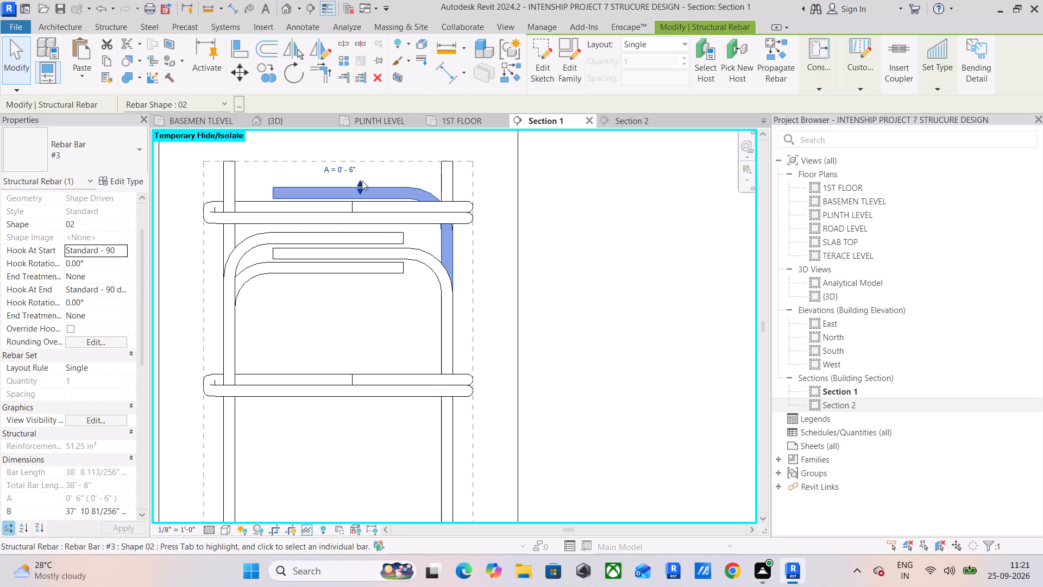
left_click_drag(362, 180, 366, 163)
left_click(316, 235)
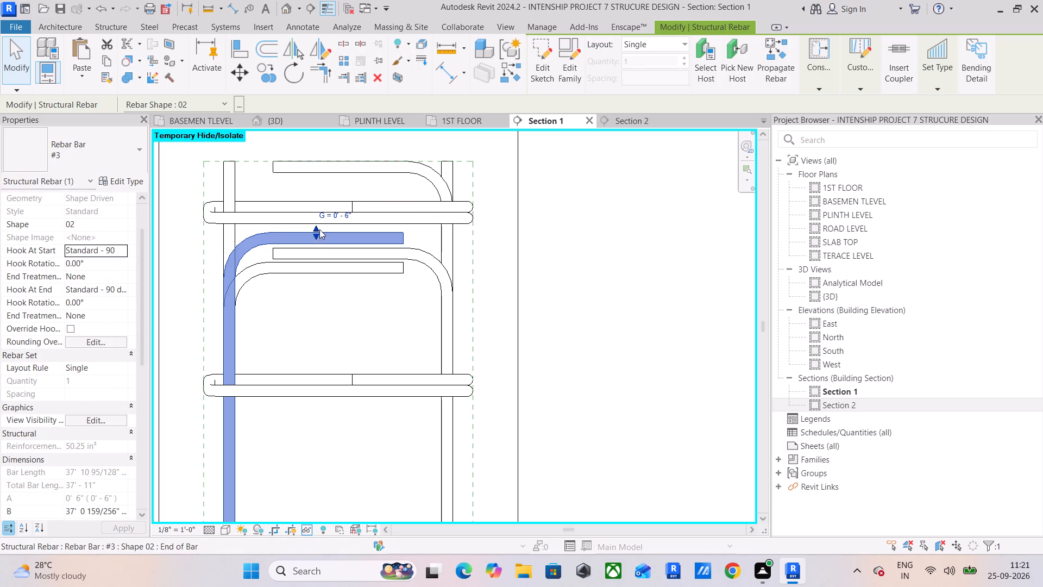
left_click_drag(314, 229, 323, 166)
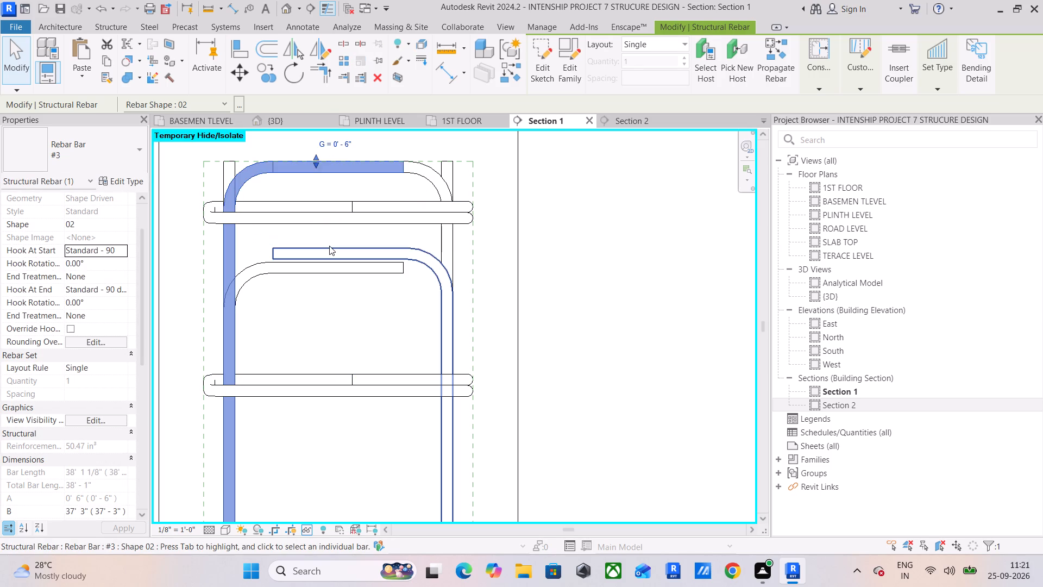
left_click(329, 246)
left_click_drag(361, 244, 374, 168)
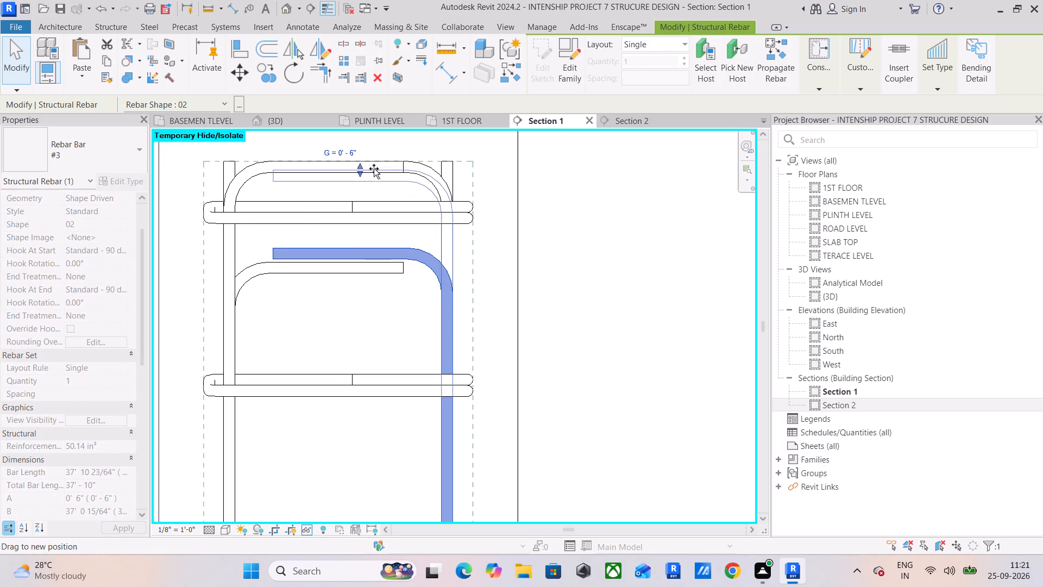
left_click_drag(374, 168, 374, 167)
left_click(357, 261)
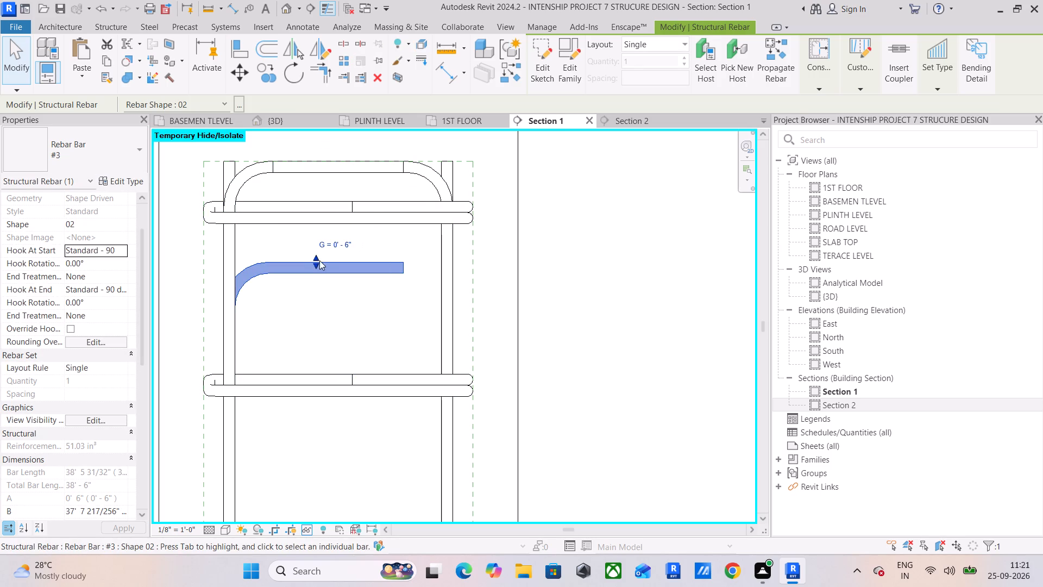
left_click_drag(314, 259, 328, 161)
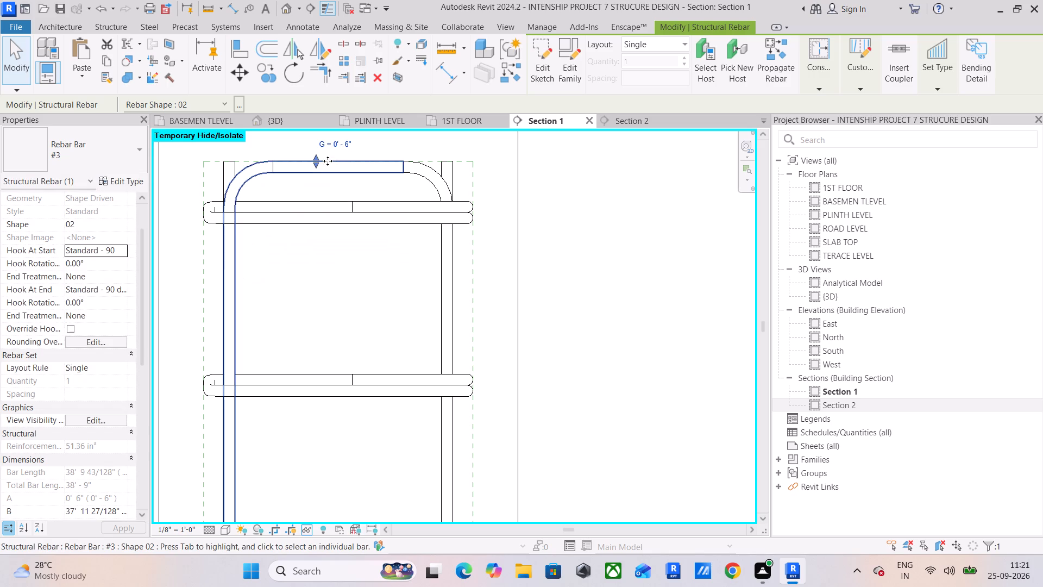
left_click(585, 202)
Inspect the column's top hooks, straight bar ends and ties in the {3D} view, up close.
scroll(532, 245, "down", 5)
middle_click_drag(532, 251, 564, 220)
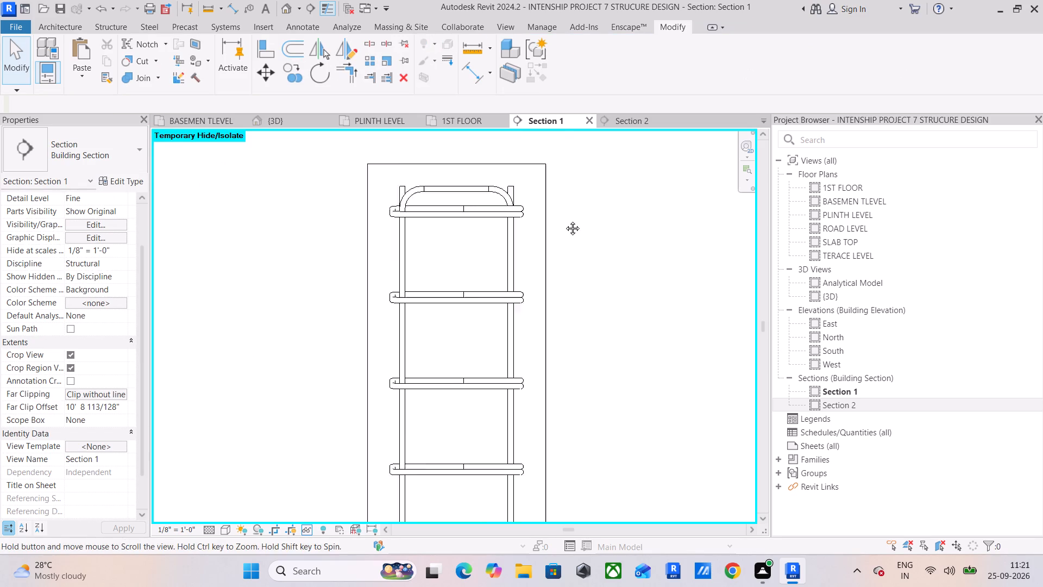
middle_click_drag(564, 220, 573, 199)
scroll(502, 251, "down", 3)
left_click(271, 124)
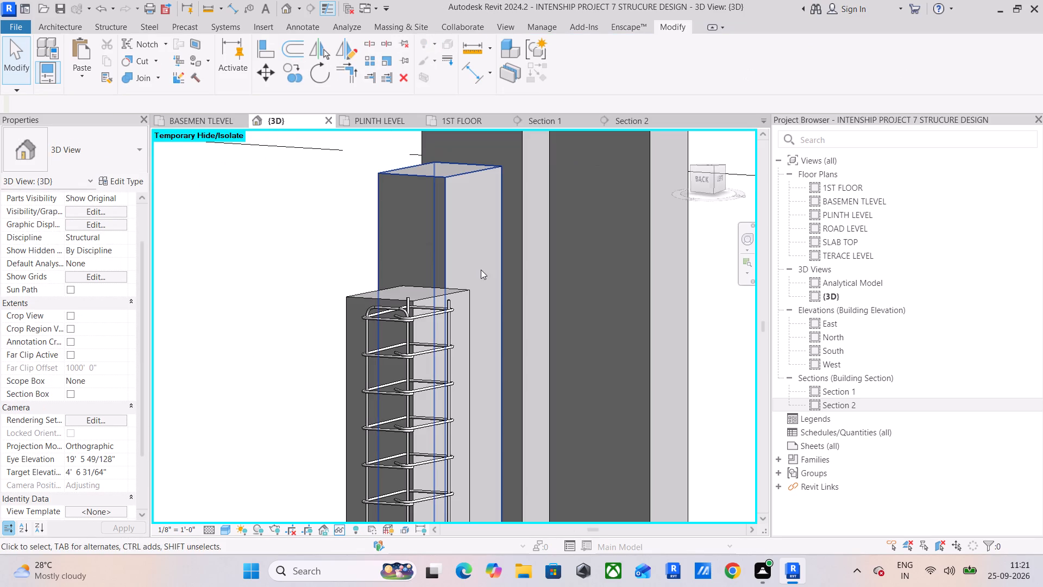
middle_click_drag(426, 337, 428, 364, "shift")
middle_click_drag(428, 365, 428, 230)
middle_click_drag(461, 298, 457, 316, "shift")
middle_click_drag(423, 352, 424, 256)
scroll(352, 279, "up", 4)
scroll(413, 312, "up", 4)
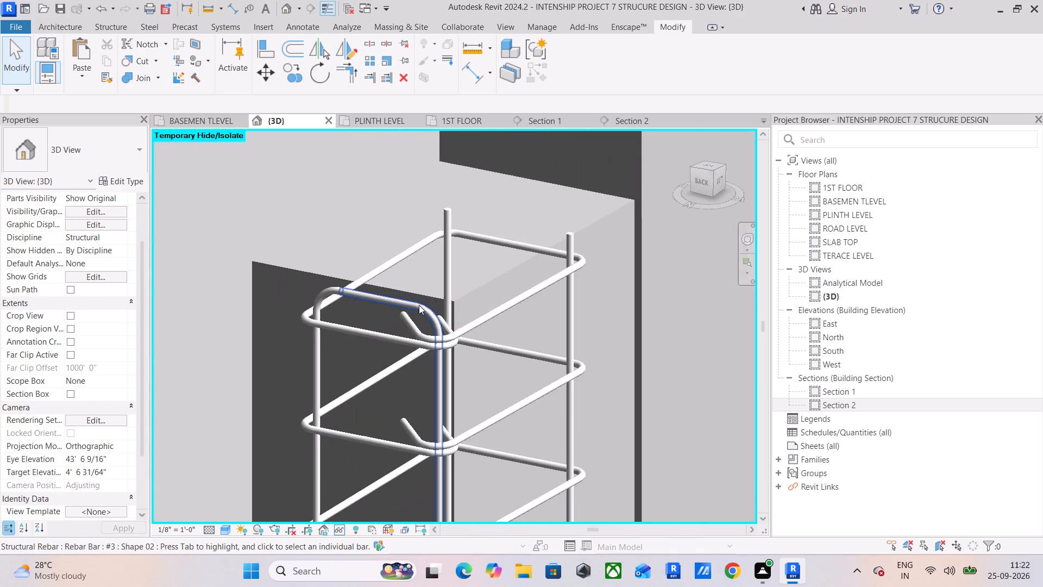
scroll(431, 316, "up", 5)
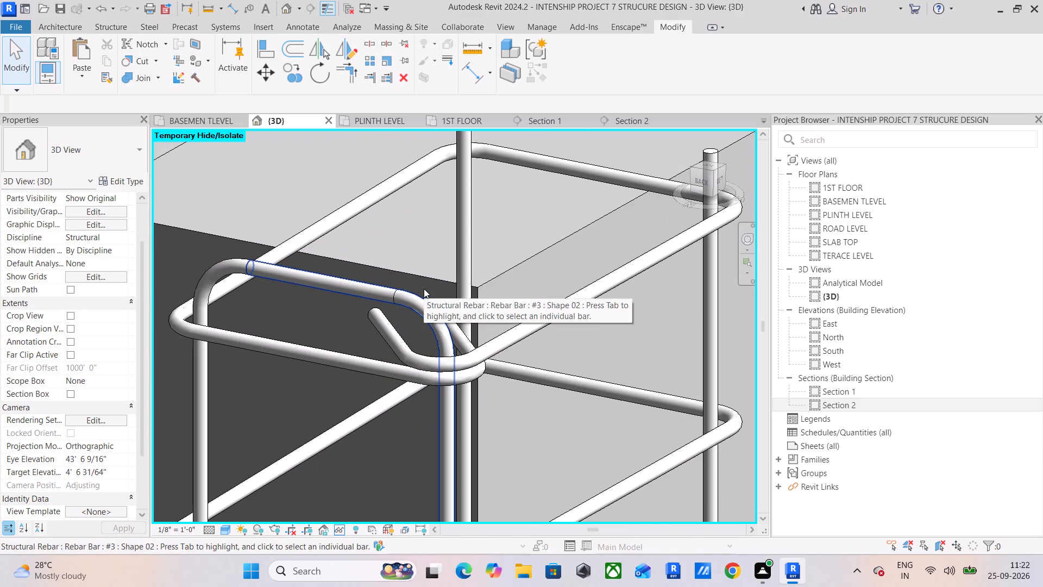
Set Hook At Start and Hook At End to Standard - 90 deg. for the left-hand straight #3 bar of the column.
scroll(509, 398, "down", 4)
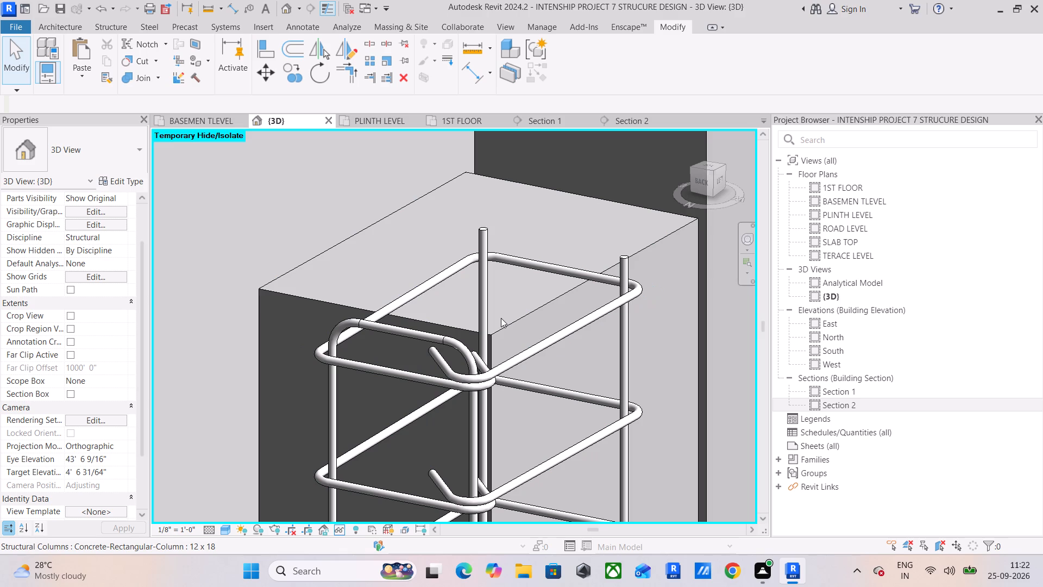
left_click(476, 236)
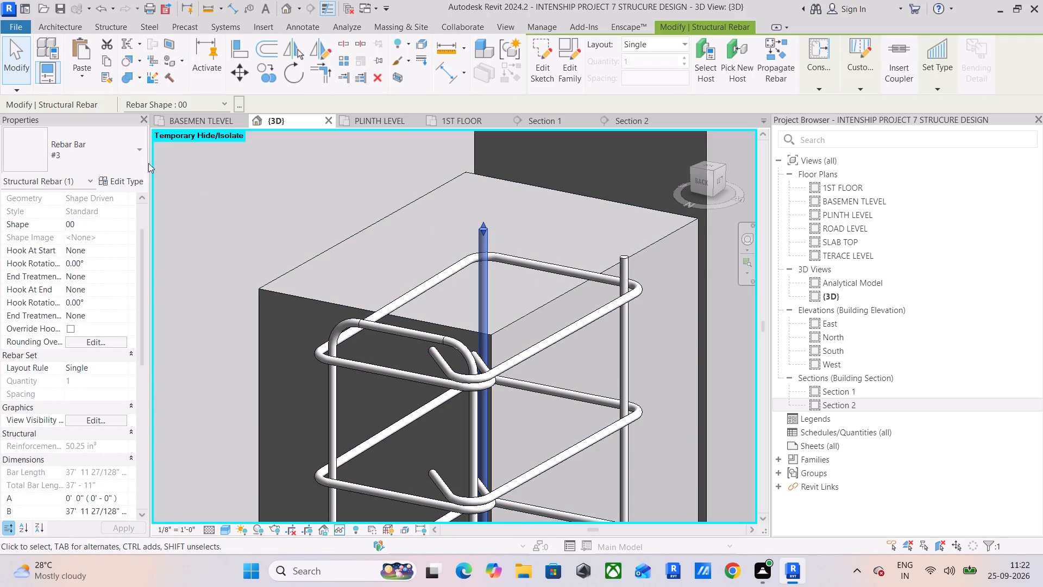
left_click(116, 247)
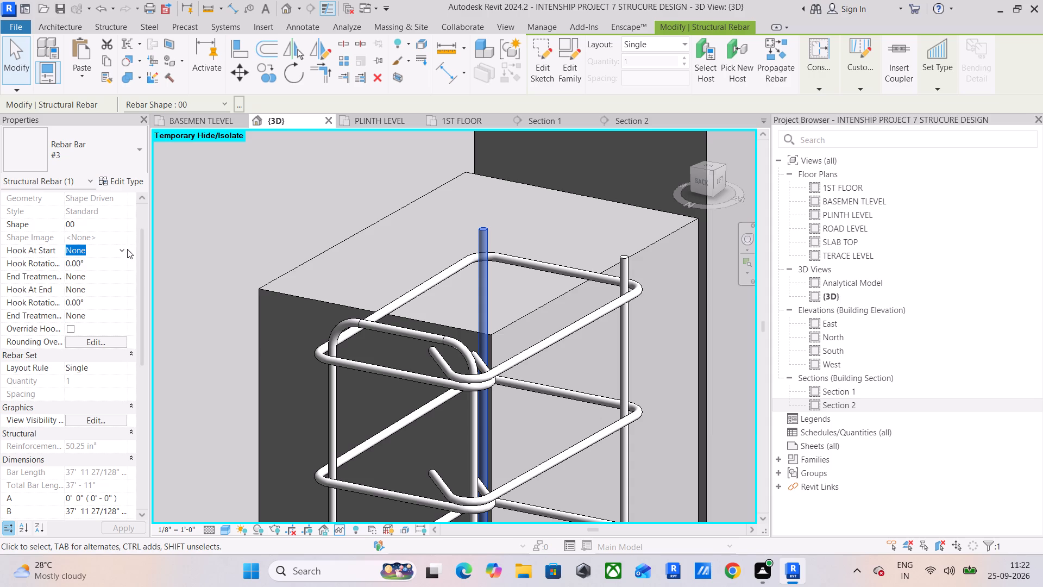
left_click(117, 247)
left_click(114, 274)
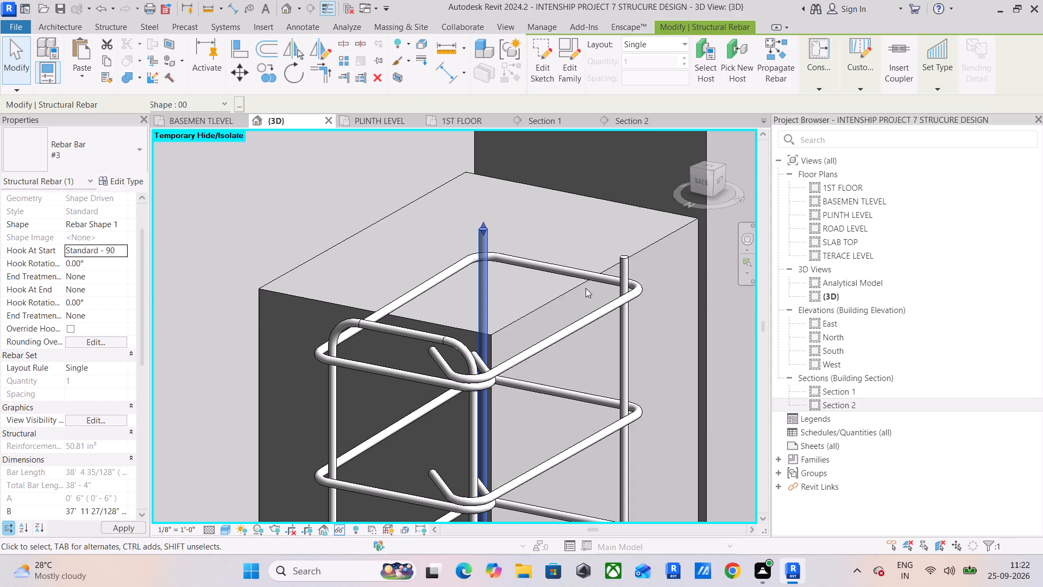
left_click(124, 291)
left_click(115, 312)
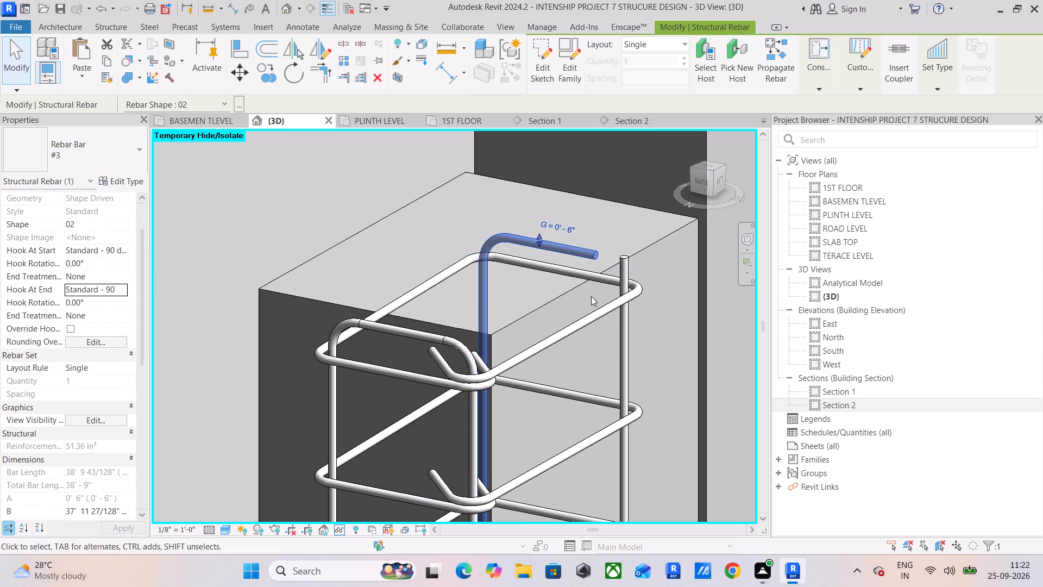
Set both hooks of the remaining straight #3 bar, at the column's right-hand corner, to Standard - 90 deg.
left_click(626, 267)
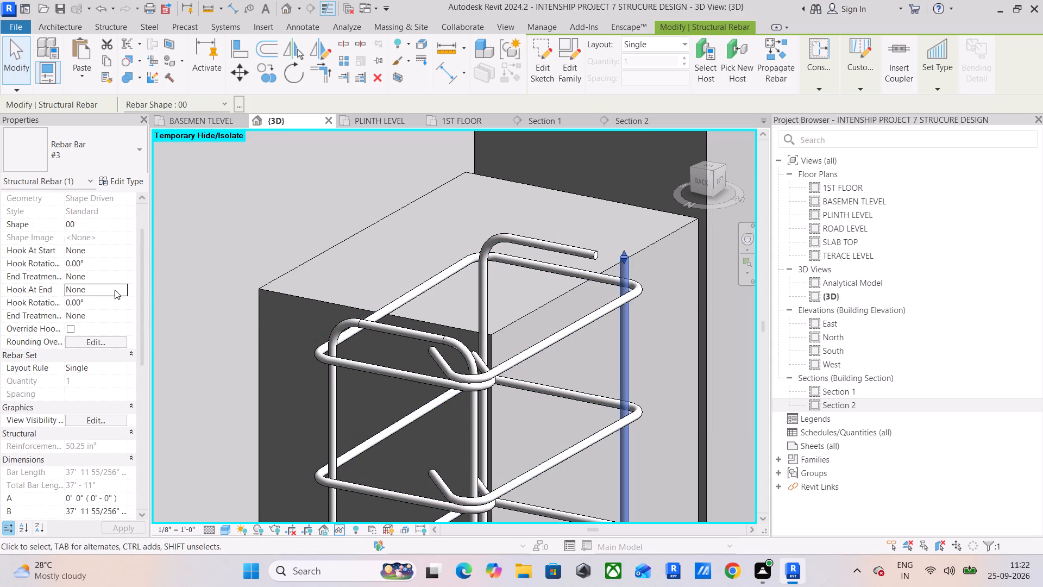
left_click(127, 286)
left_click(123, 288)
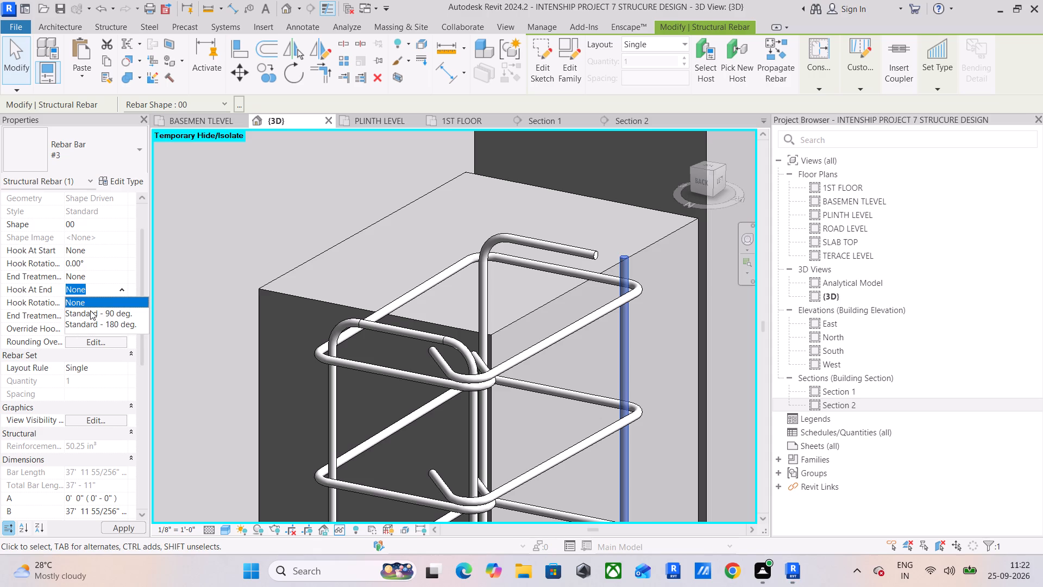
left_click(90, 310)
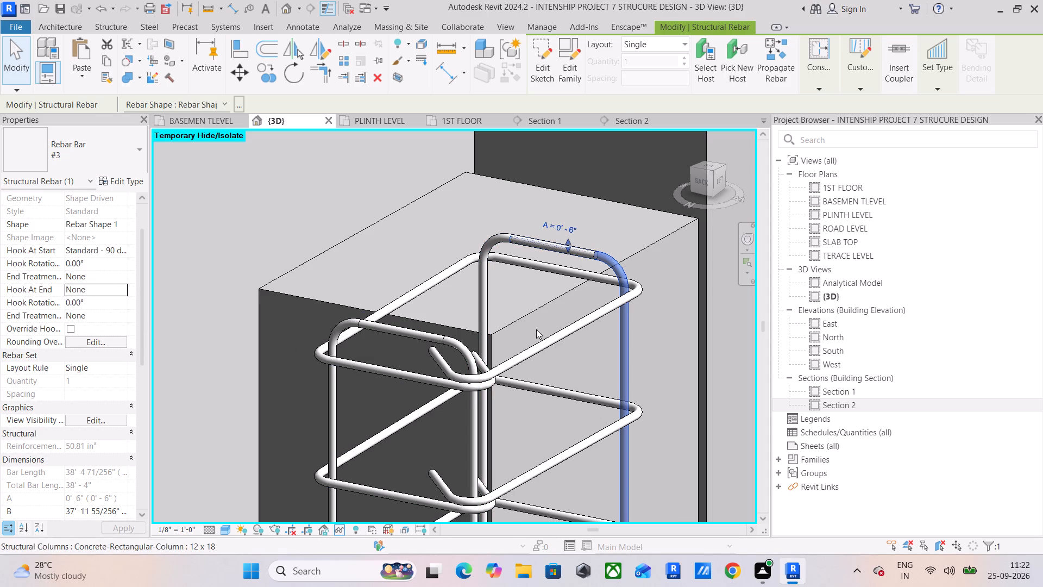
left_click(123, 290)
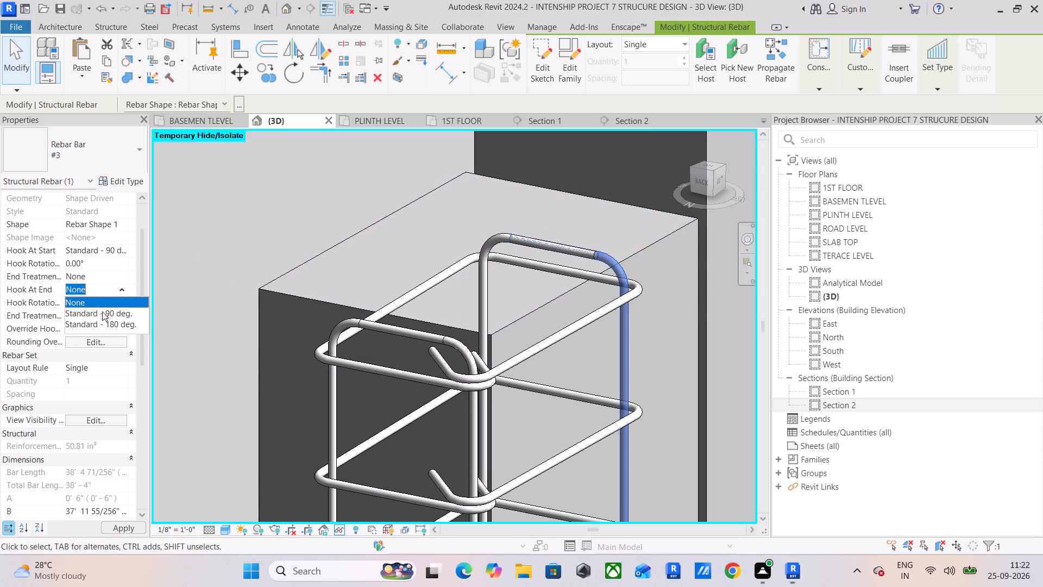
left_click(100, 316)
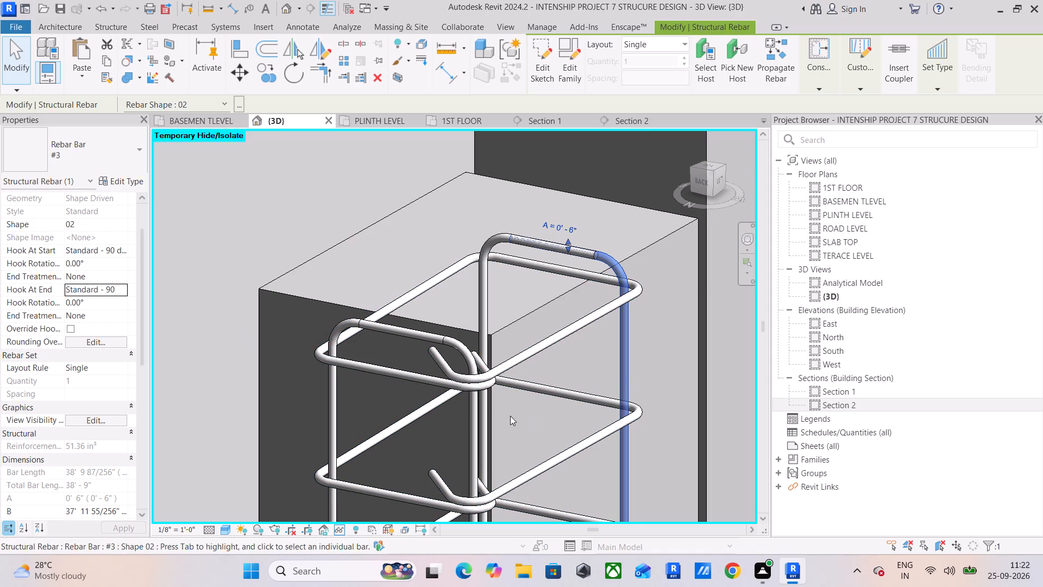
Examine the column's hooked bars and ties in the {3D} view from the top and along its height.
scroll(488, 427, "down", 5)
middle_click_drag(497, 424, 443, 317)
scroll(425, 347, "down", 4)
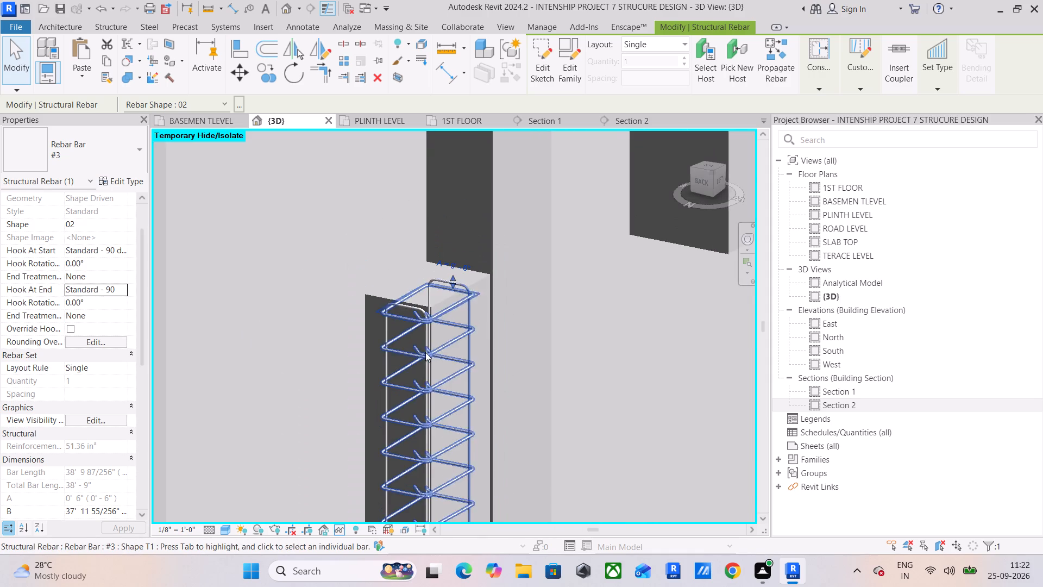
middle_click_drag(435, 388, 423, 429, "shift")
middle_click_drag(423, 429, 416, 263)
middle_click_drag(417, 352, 413, 395, "shift")
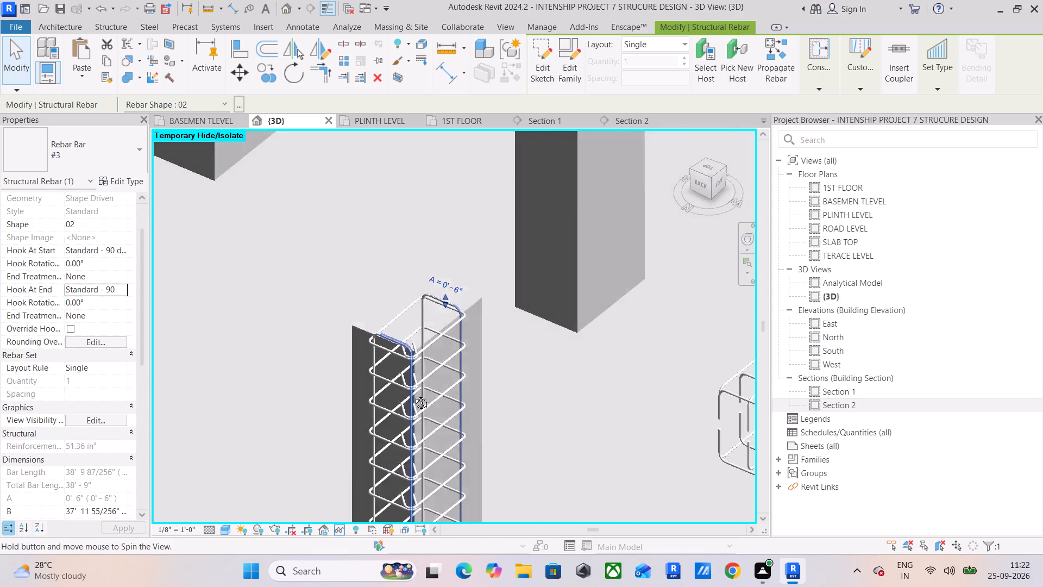
middle_click_drag(413, 395, 413, 404, "shift")
middle_click_drag(413, 404, 424, 130)
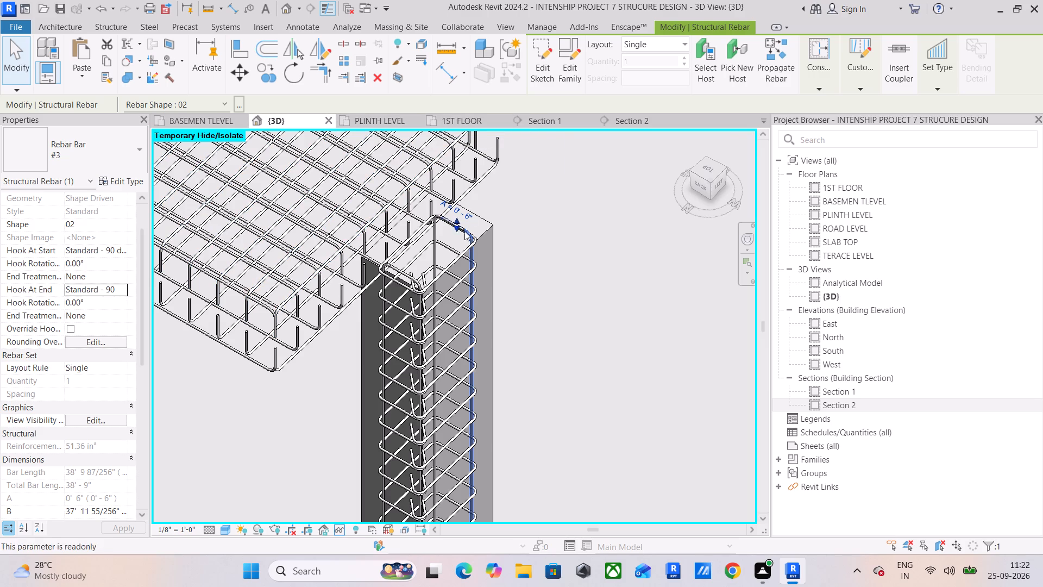
Open the BASEMEN TLEVEL floor plan and examine the bar and tie arrangement in the reinforced 12 x 18 column.
left_click_drag(196, 117, 200, 111)
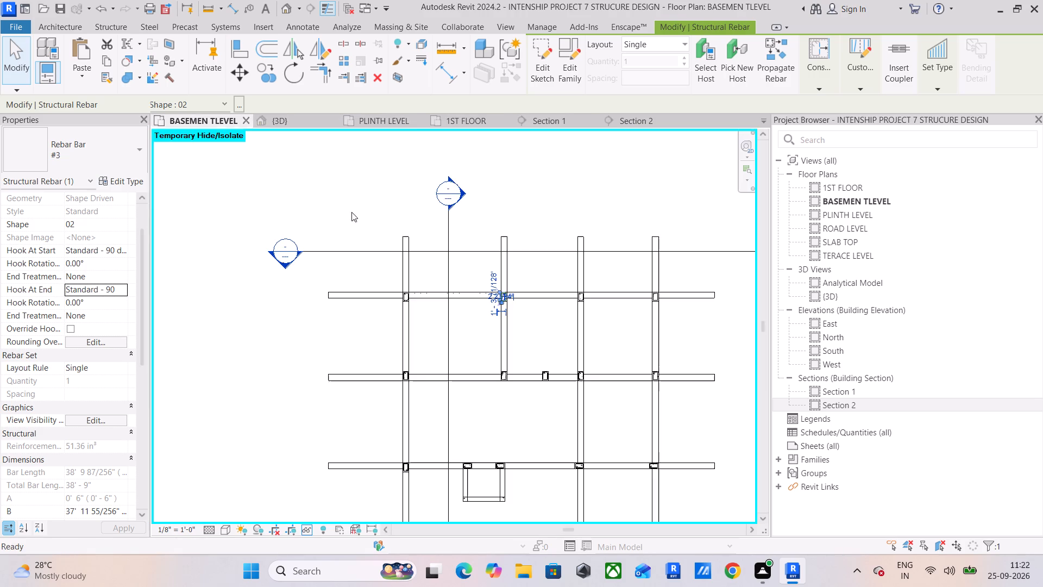
middle_click_drag(546, 367, 463, 156)
scroll(494, 356, "up", 9)
scroll(483, 322, "down", 10)
middle_click_drag(428, 223, 432, 392)
scroll(412, 247, "up", 19)
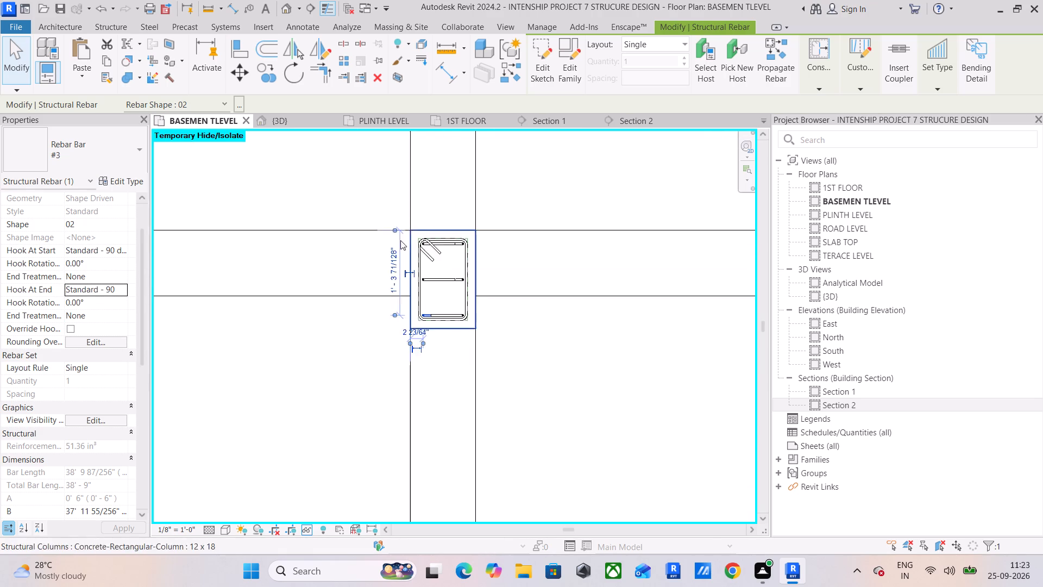
scroll(400, 240, "up", 4)
middle_click_drag(454, 303, 415, 244)
scroll(454, 303, "up", 1)
scroll(407, 253, "up", 10)
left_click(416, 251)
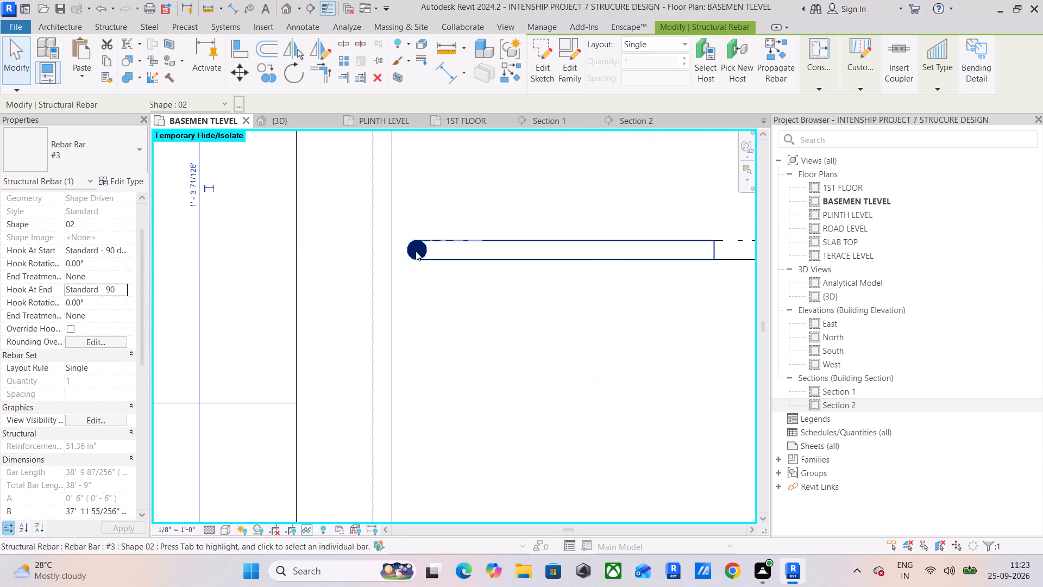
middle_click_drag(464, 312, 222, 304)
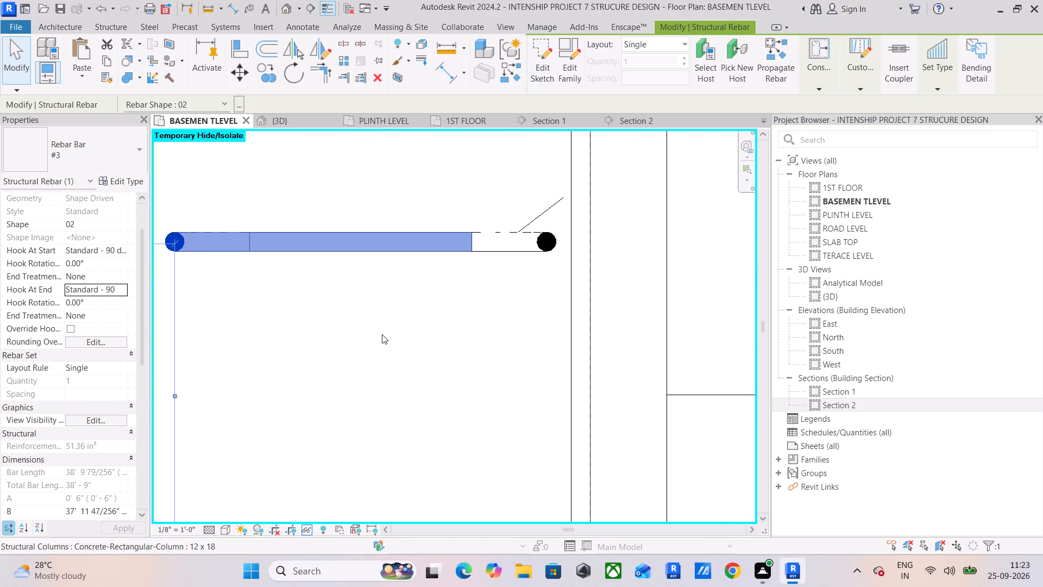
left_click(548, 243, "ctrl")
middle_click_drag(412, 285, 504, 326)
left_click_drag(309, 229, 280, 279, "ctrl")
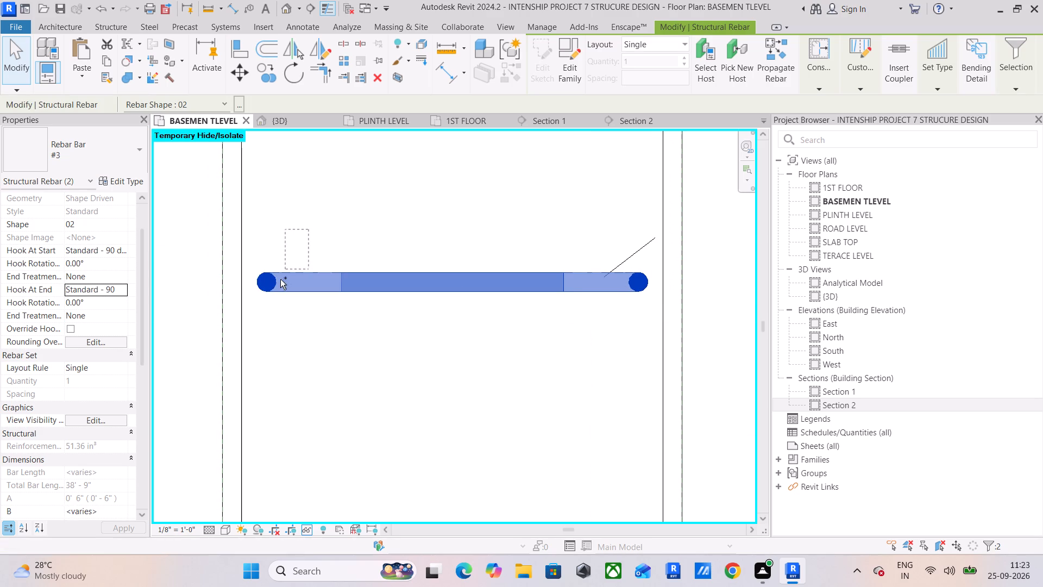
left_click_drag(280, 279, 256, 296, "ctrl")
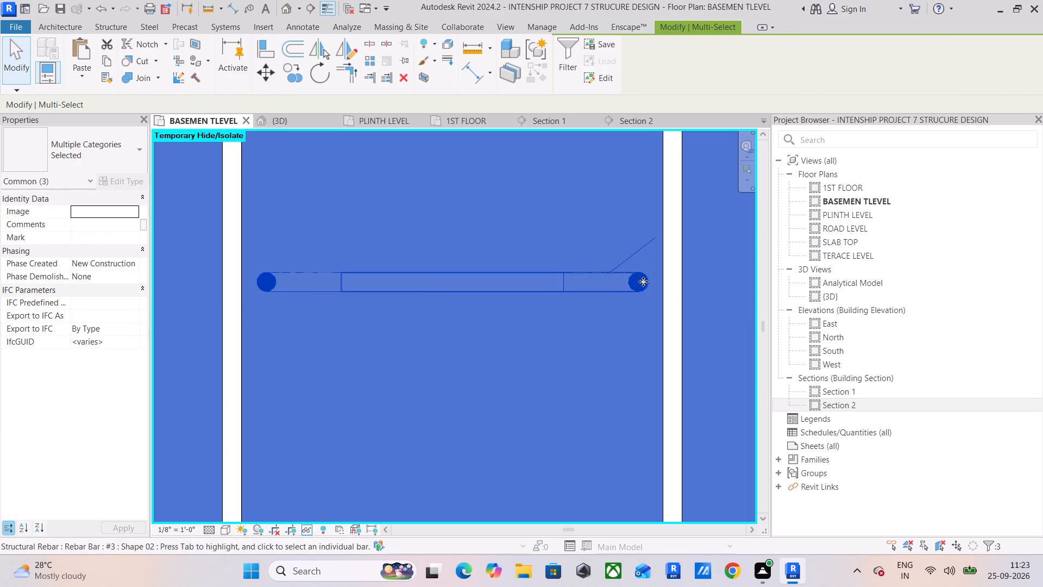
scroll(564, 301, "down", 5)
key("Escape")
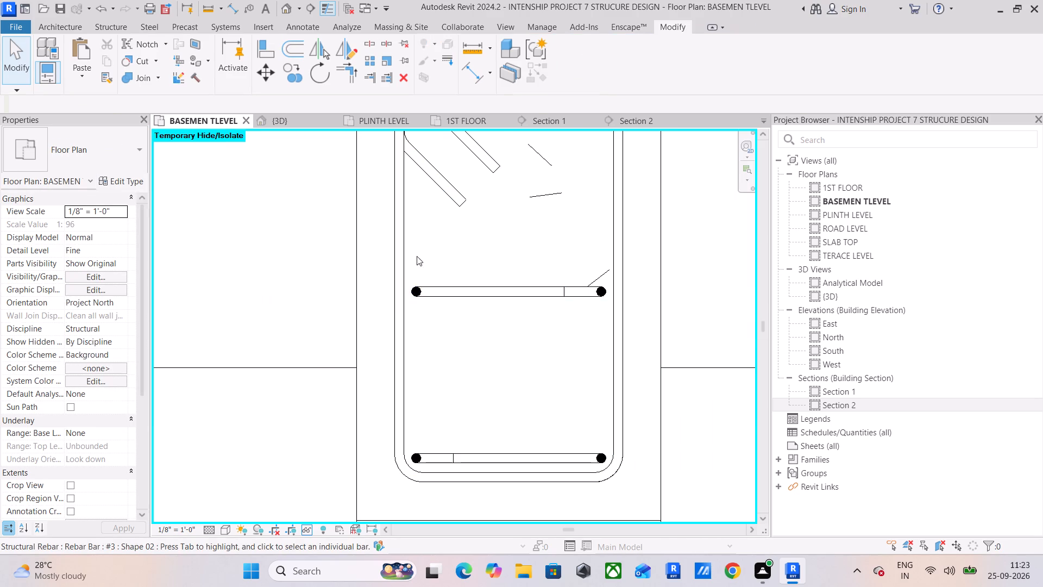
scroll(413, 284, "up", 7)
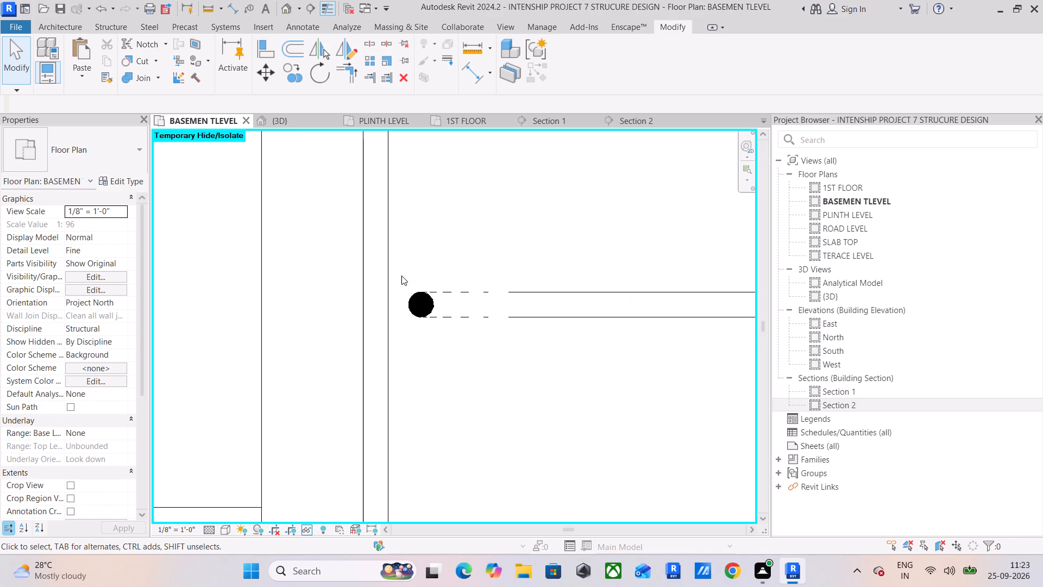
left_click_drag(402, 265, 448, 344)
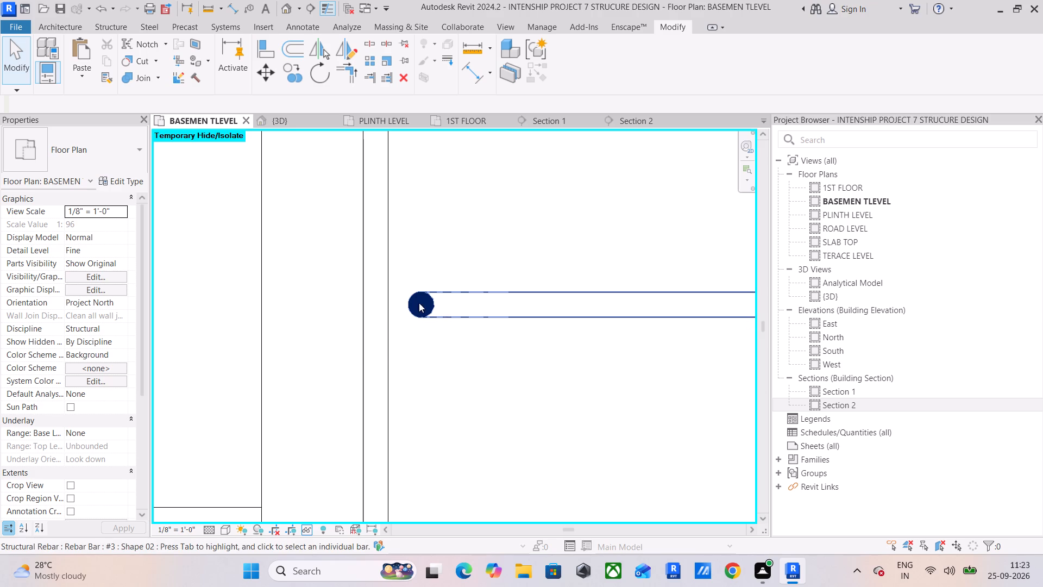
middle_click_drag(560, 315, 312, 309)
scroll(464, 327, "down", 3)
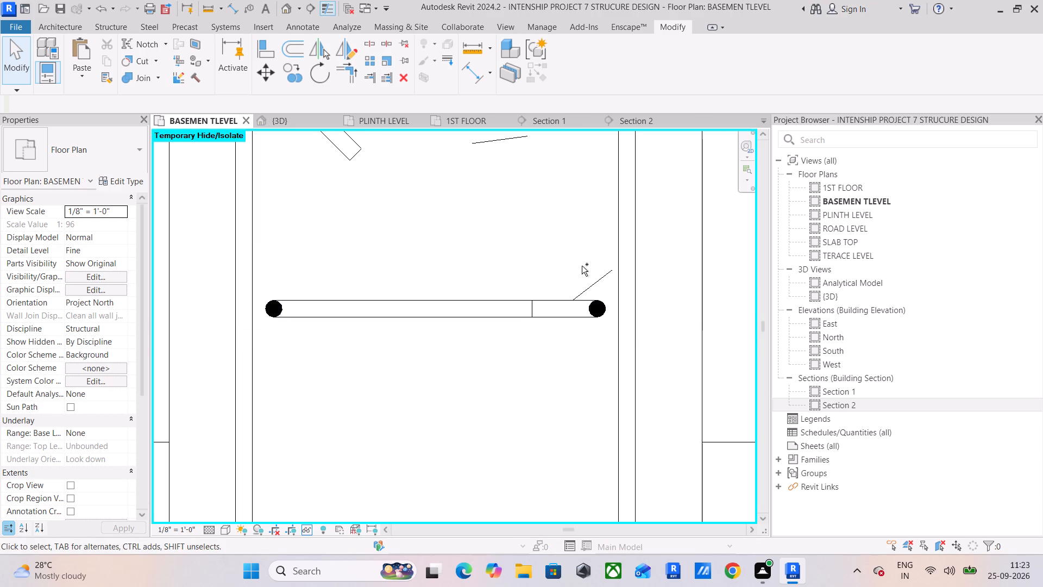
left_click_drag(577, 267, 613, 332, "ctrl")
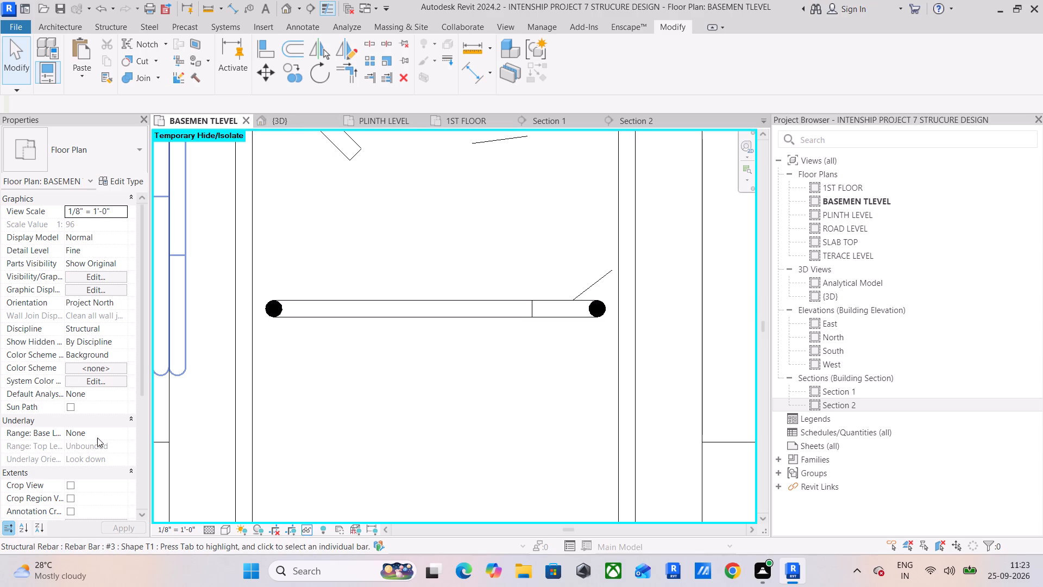
On the column's middle-row #3 bars, set Hook At End to None for the left bar and Hook At Start to None for the right.
scroll(100, 435, "down", 1)
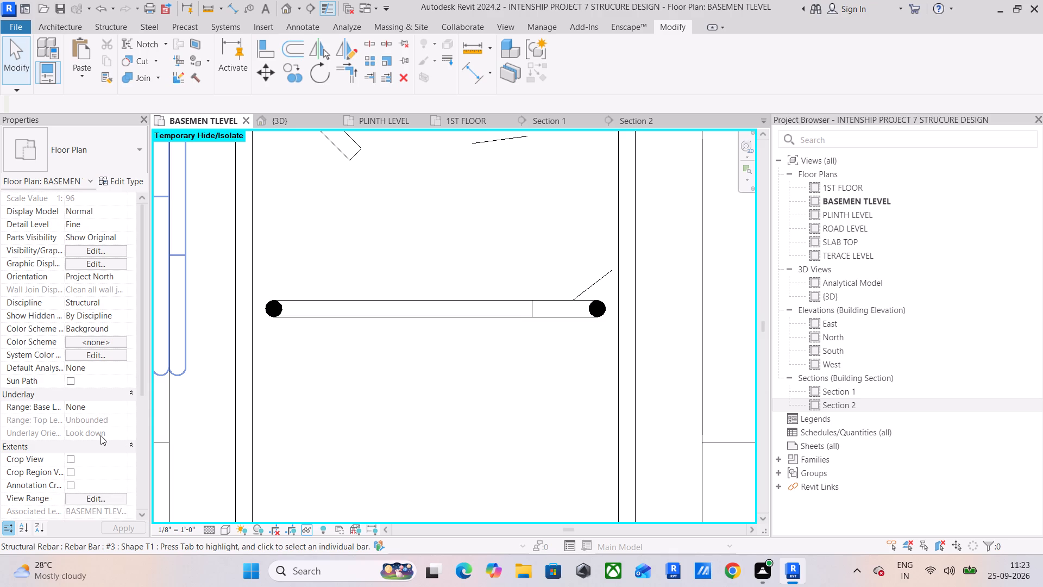
scroll(100, 435, "down", 1)
scroll(273, 309, "up", 6)
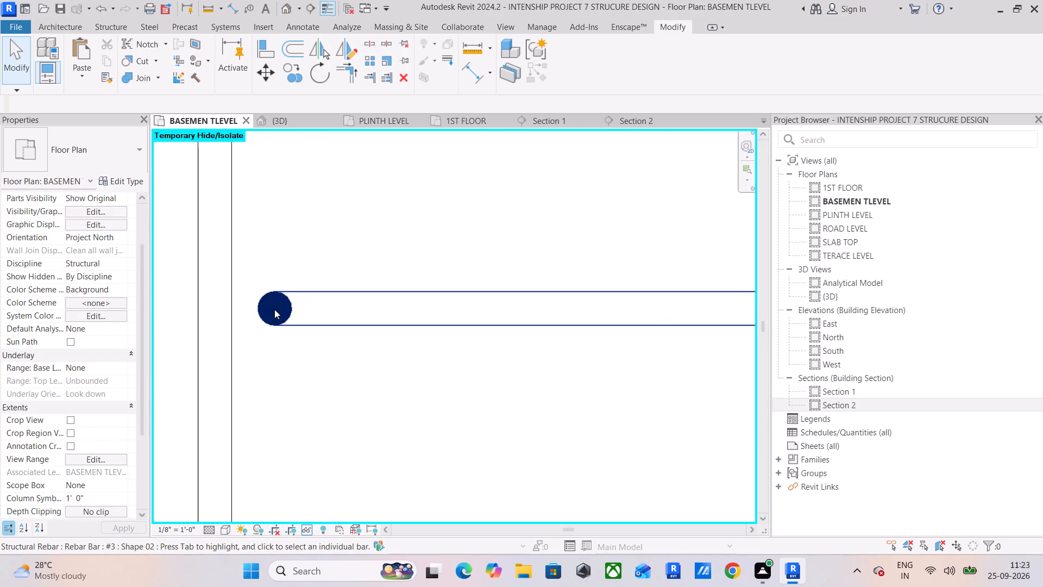
left_click(313, 323)
scroll(411, 384, "down", 3)
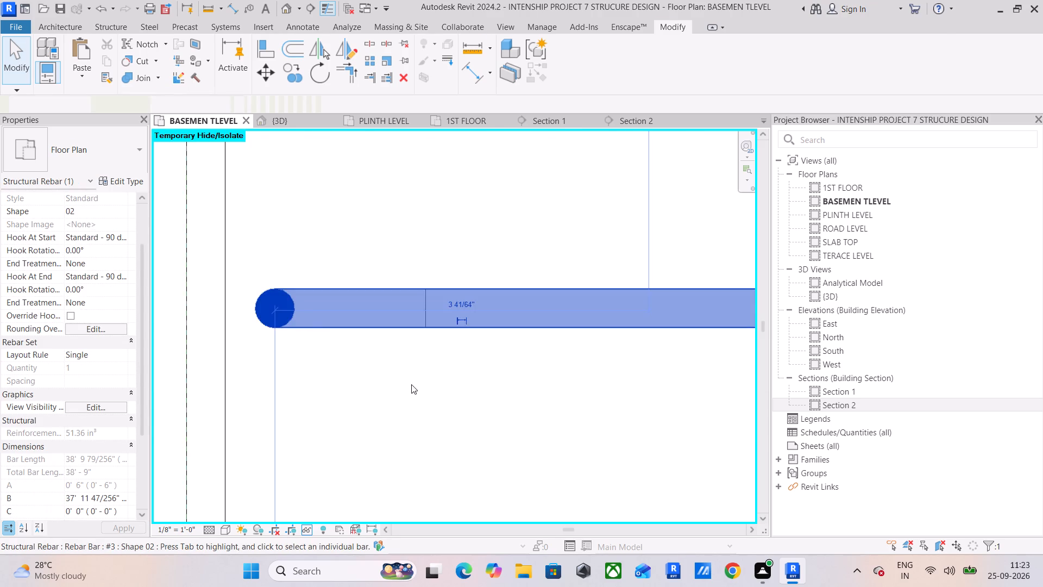
scroll(411, 384, "down", 1)
middle_click_drag(461, 377, 373, 380)
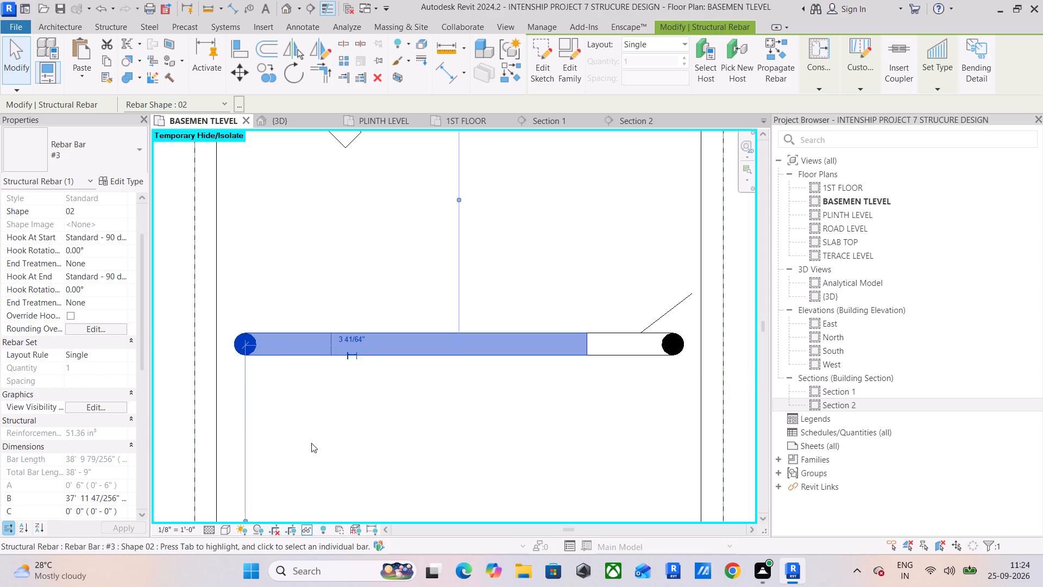
left_click(122, 277)
left_click(105, 292)
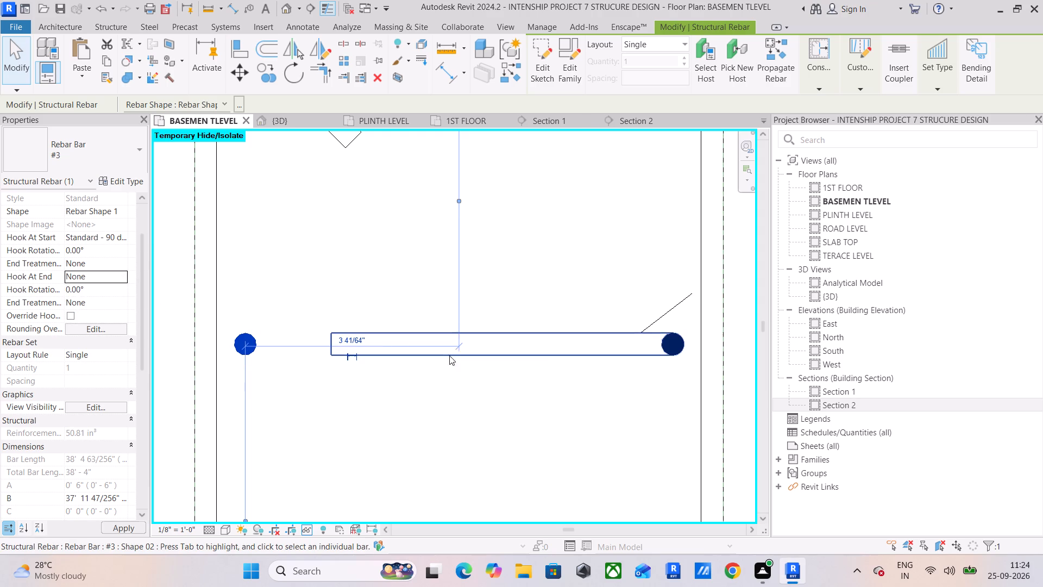
left_click(630, 350)
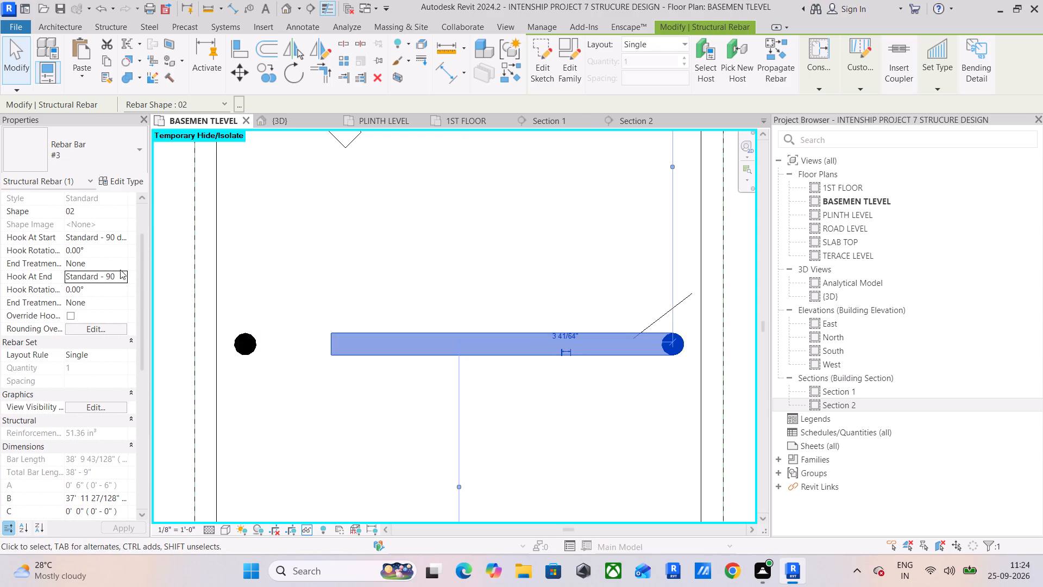
left_click(123, 234)
left_click(120, 248)
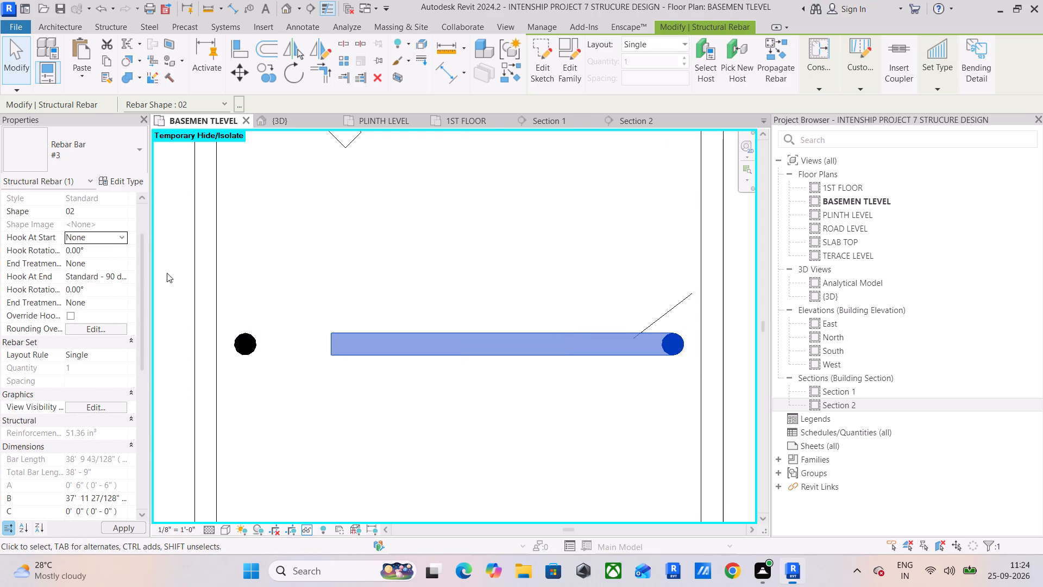
Remove the remaining Standard - 90 deg. hooks from both middle-row #3 bars by setting Hook At Start to None.
left_click(239, 341)
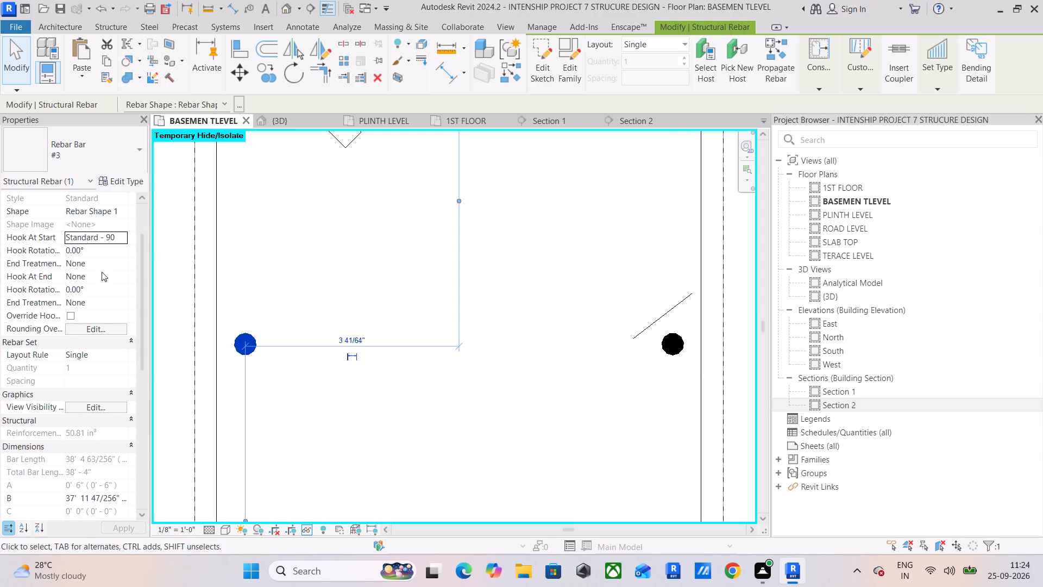
left_click(122, 236)
left_click(120, 249)
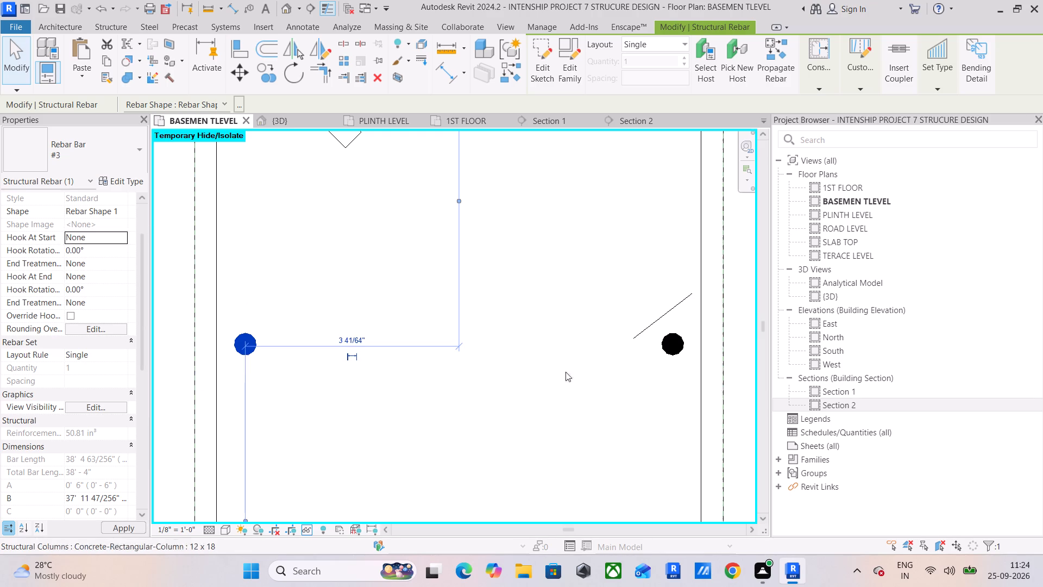
left_click(671, 353)
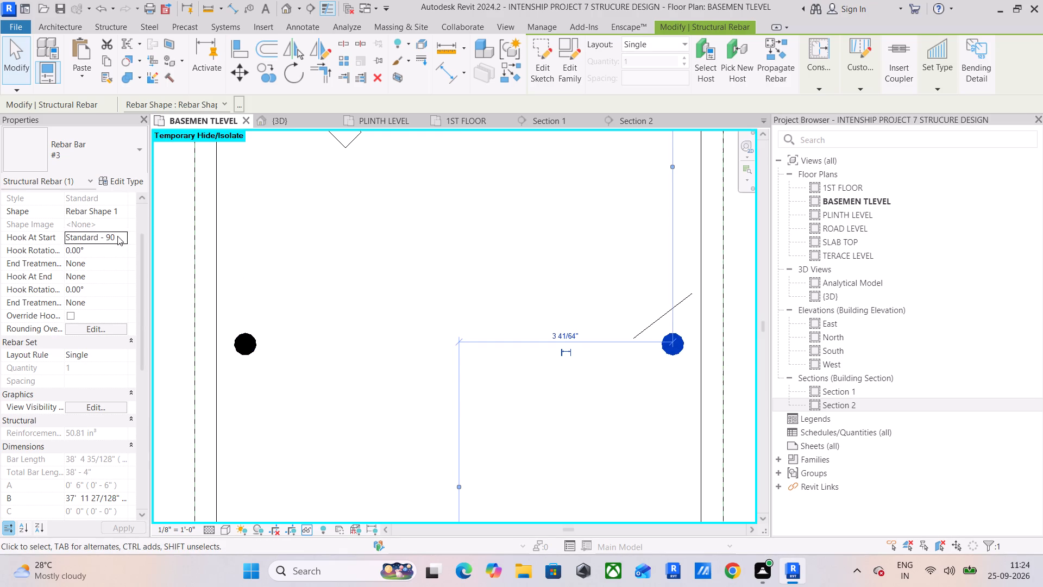
left_click(122, 235)
left_click(108, 252)
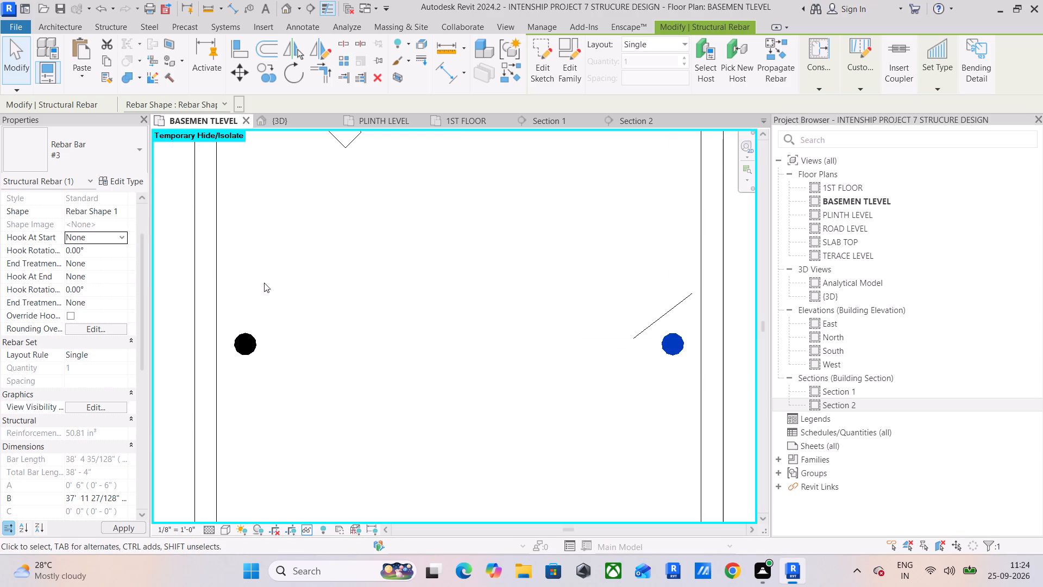
left_click(449, 273)
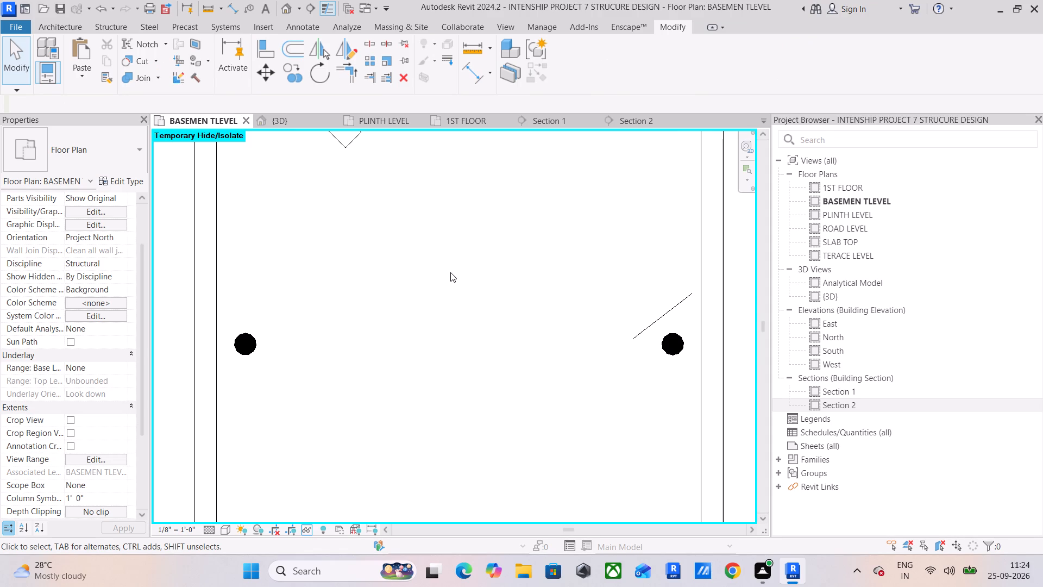
left_click(419, 254)
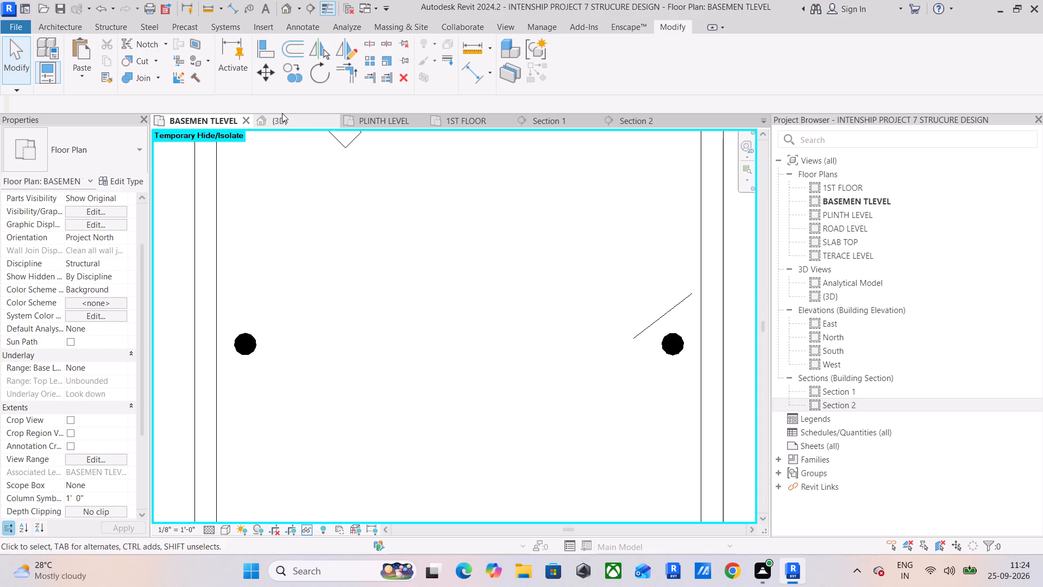
Set both middle-row straight #3 bars of the column to show unobscured in the {3D} view.
left_click(254, 344)
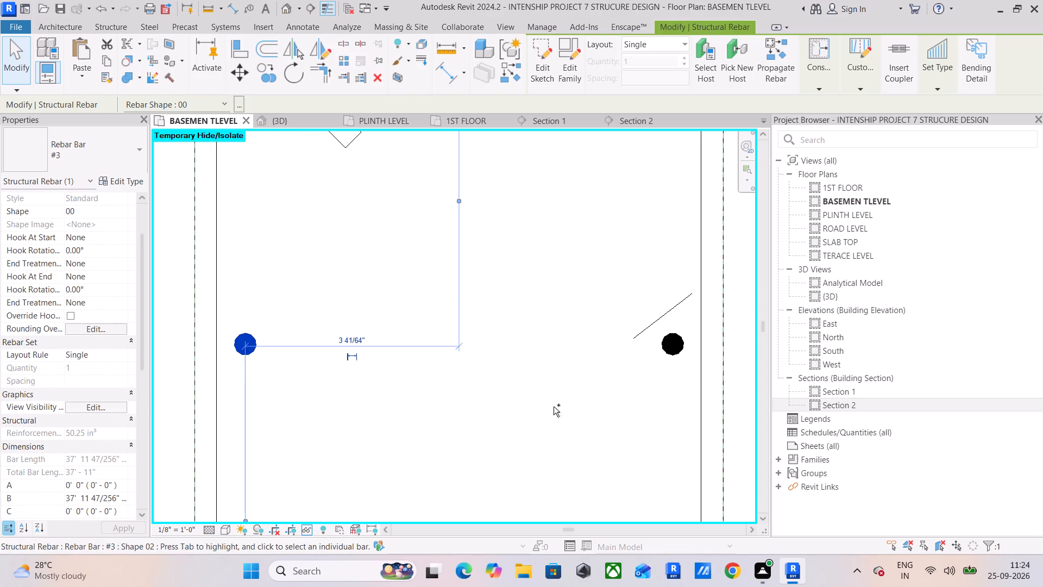
left_click(668, 349, "ctrl")
left_click(106, 404)
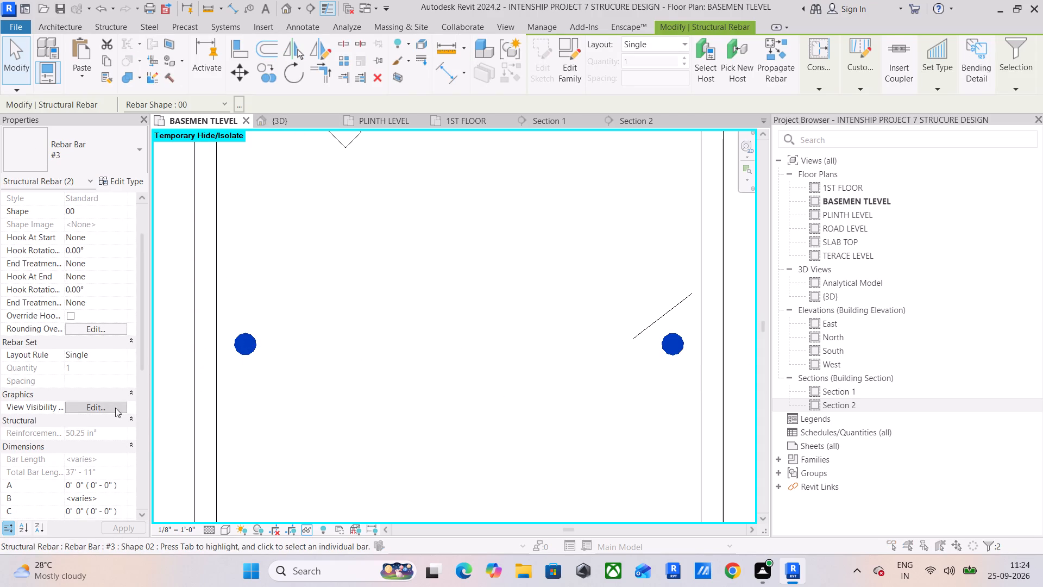
left_click(619, 245)
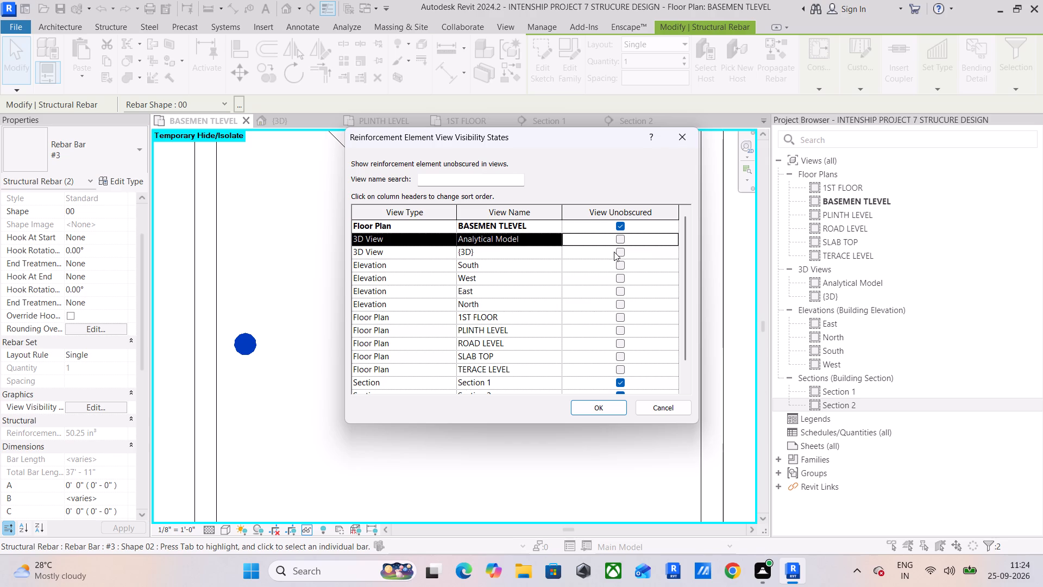
left_click(622, 254)
left_click(611, 405)
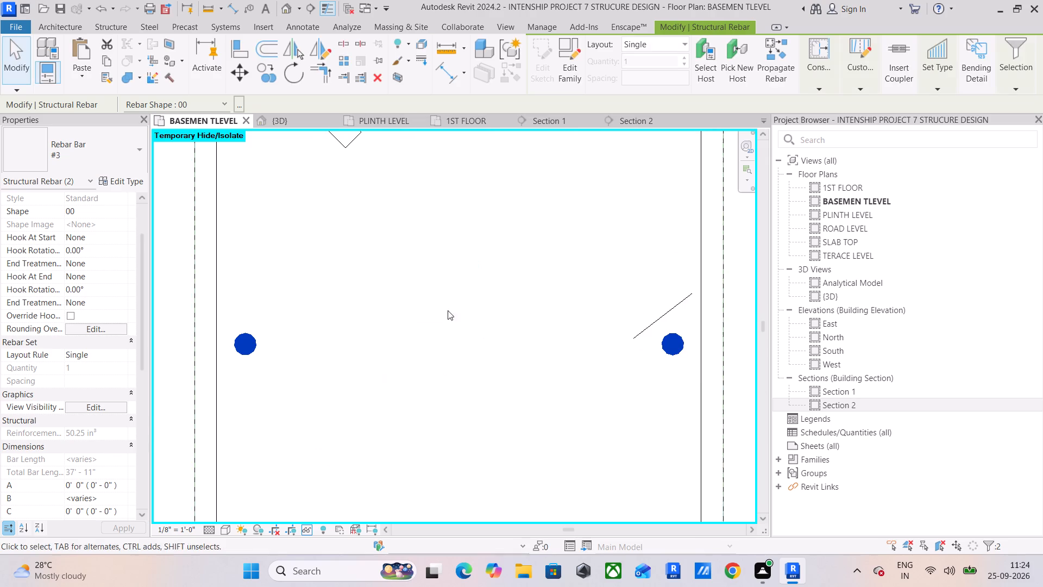
left_click(389, 229)
Examine the straight middle bars, hooked bars and ties at the top of the reinforced column in the {3D} view.
scroll(421, 276, "down", 8)
middle_click_drag(428, 287, 460, 301)
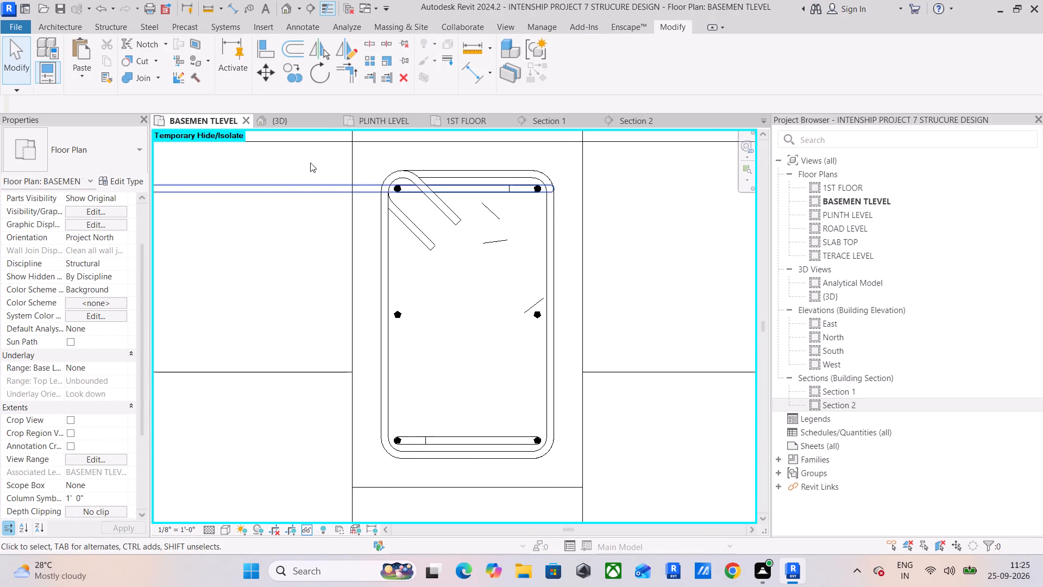
left_click(326, 112)
left_click(307, 127)
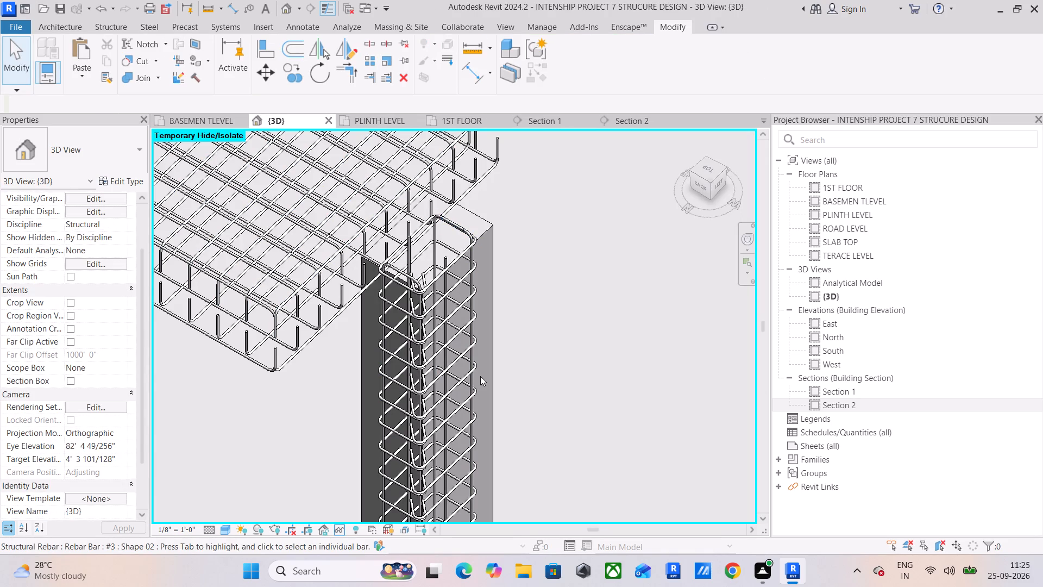
middle_click_drag(491, 385, 468, 385, "shift")
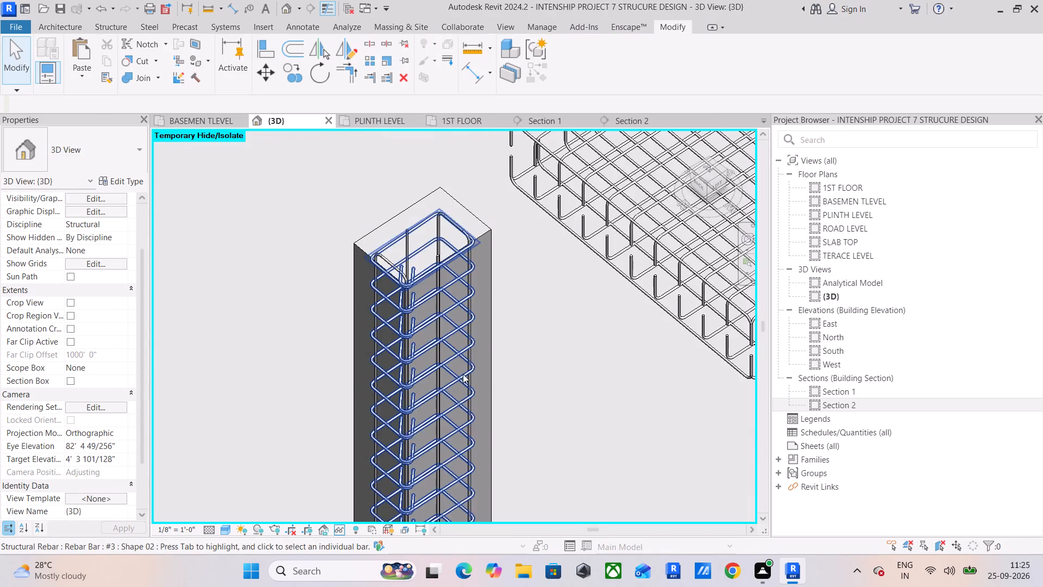
scroll(401, 248, "up", 5)
middle_click_drag(448, 351, 466, 324, "shift")
middle_click_drag(471, 351, 493, 532)
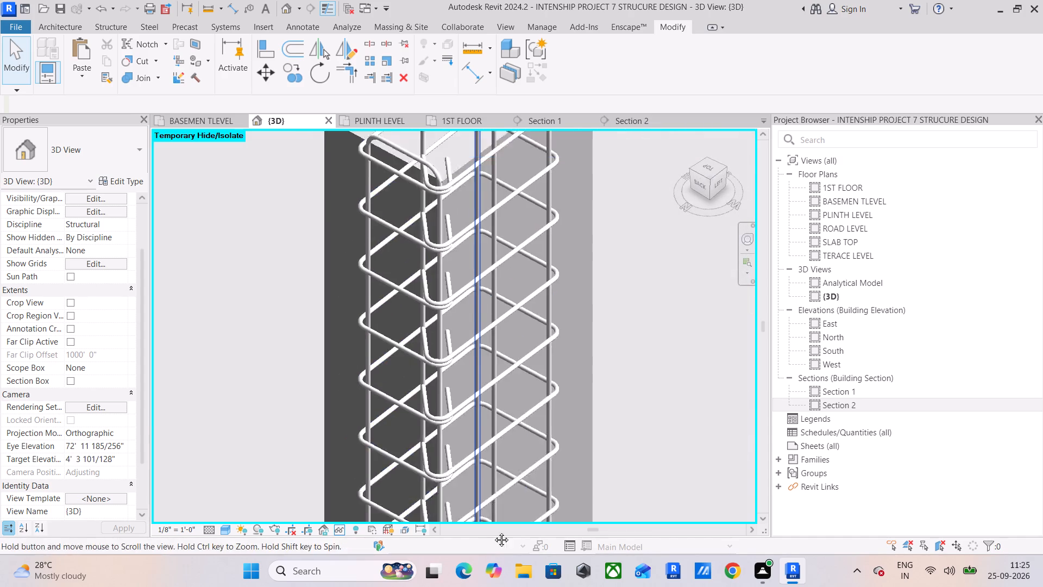
middle_click_drag(493, 532, 497, 546)
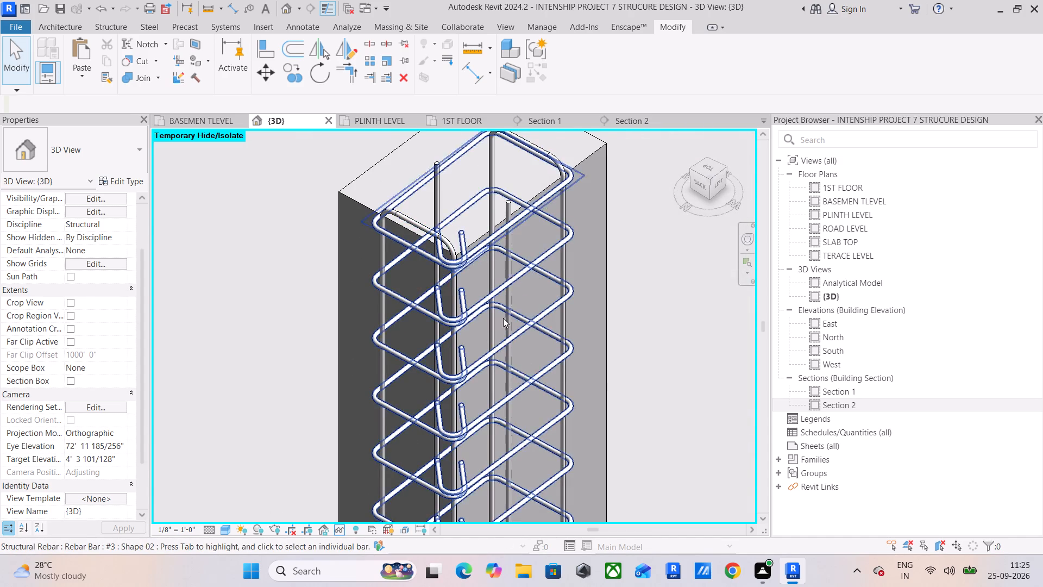
middle_click_drag(514, 349, 606, 245, "shift")
scroll(602, 279, "down", 4)
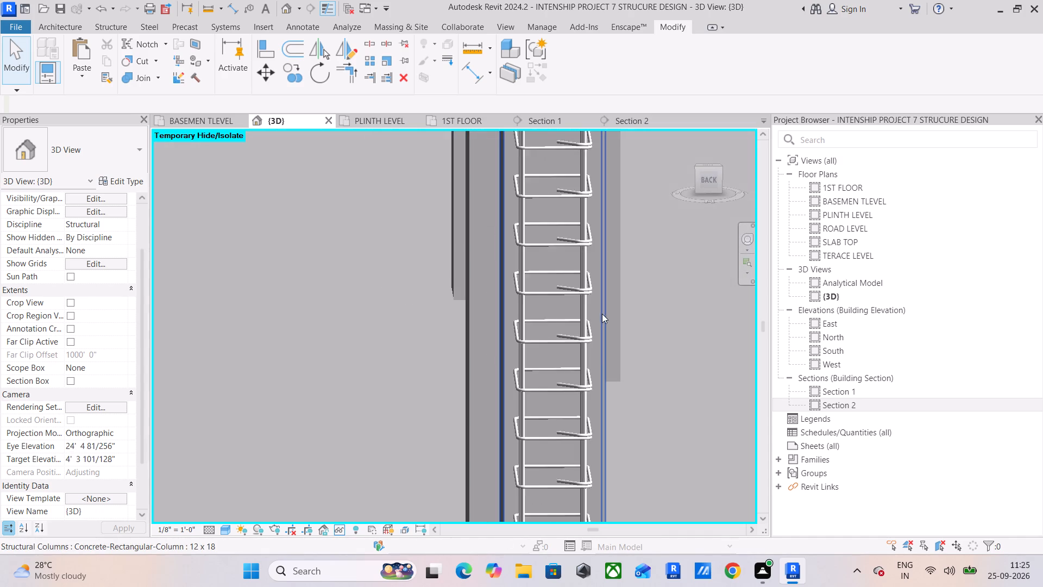
middle_click_drag(603, 326, 575, 520)
scroll(599, 447, "down", 1)
middle_click_drag(580, 483, 546, 586)
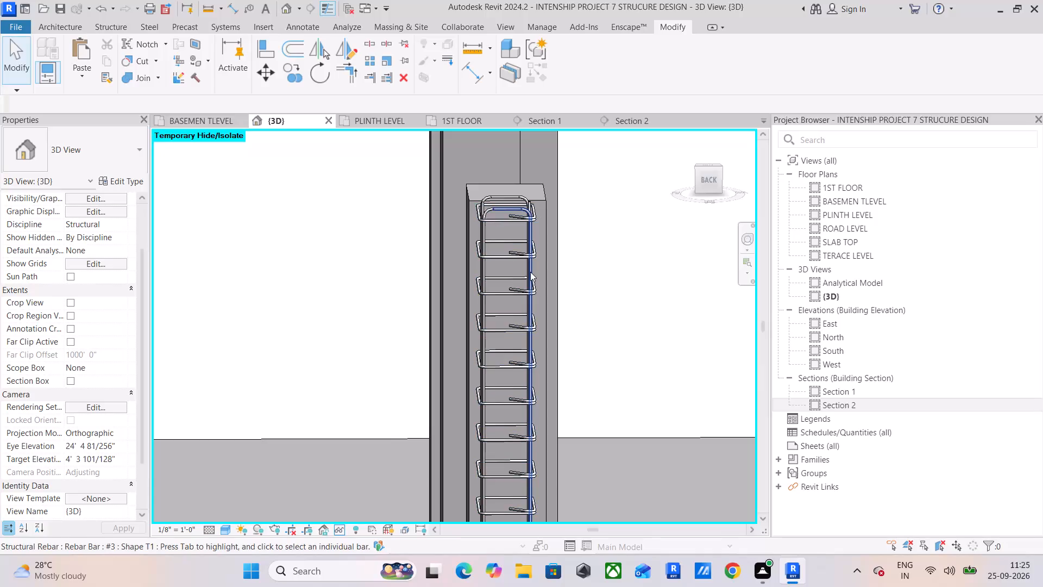
From the BACK orientation of the {3D} view, inspect the #3 hooked bar and the straight #3 bar at the column top.
left_click(713, 185)
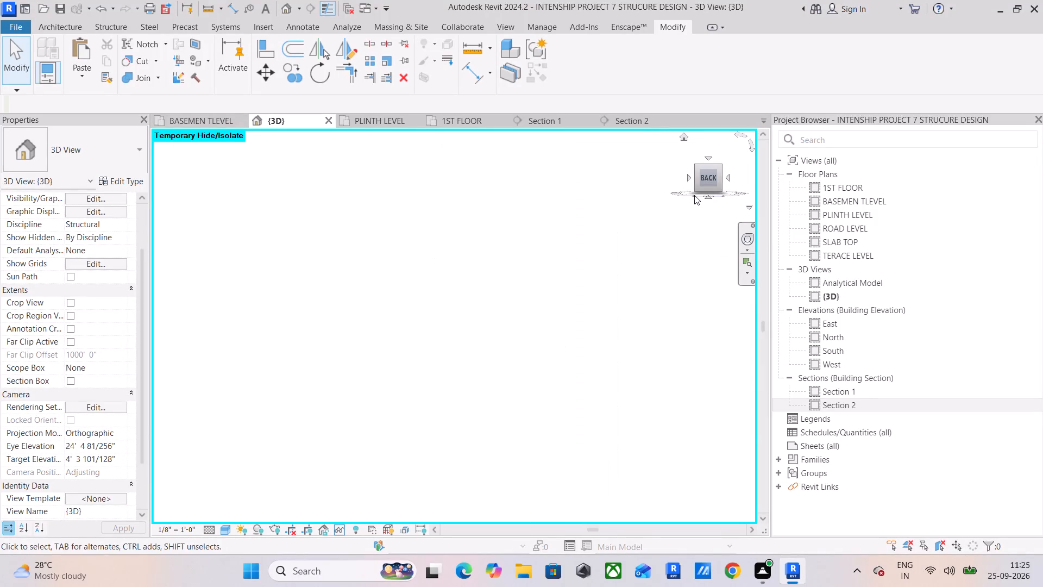
scroll(362, 293, "up", 4)
scroll(461, 307, "up", 9)
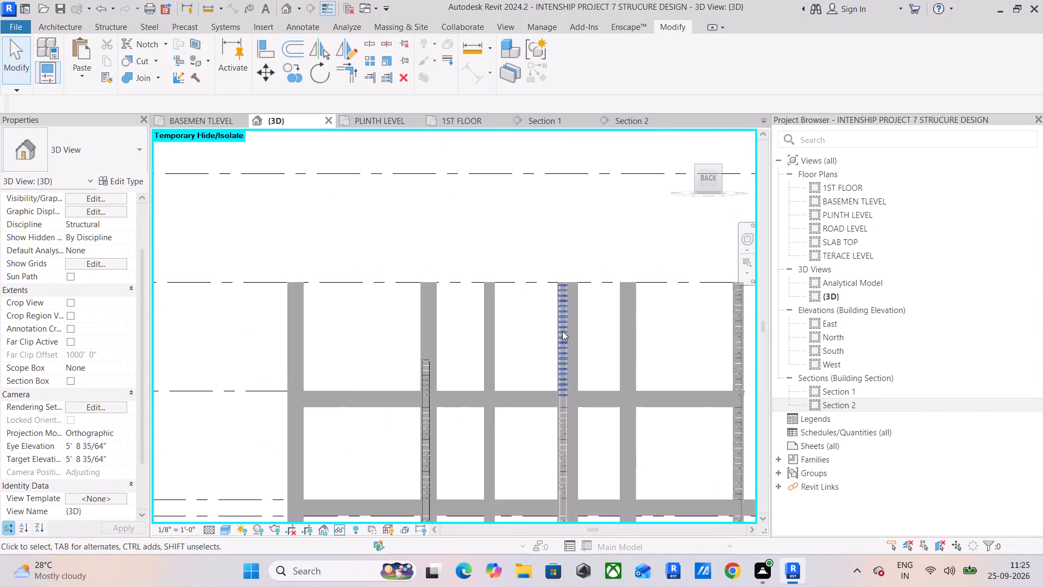
scroll(587, 291, "up", 4)
scroll(482, 263, "up", 4)
scroll(588, 298, "up", 13)
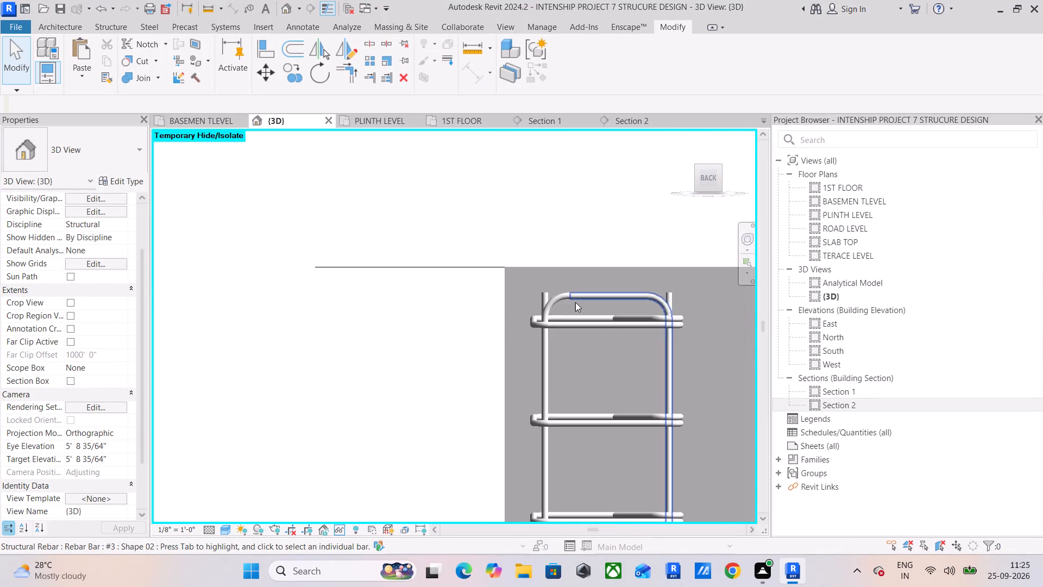
left_click(542, 298)
scroll(544, 293, "up", 4)
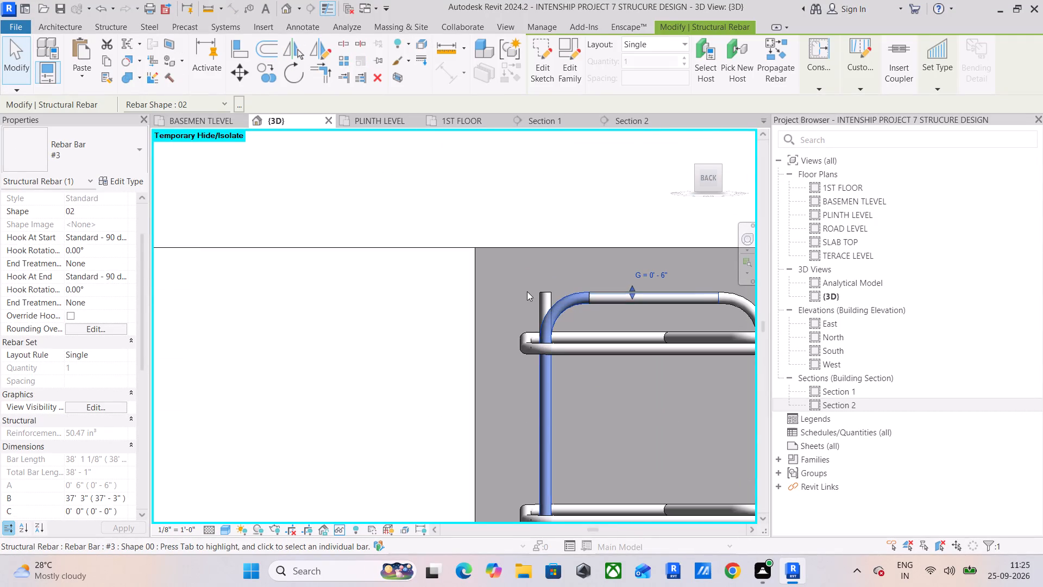
left_click(527, 291)
left_click(544, 291)
scroll(543, 291, "up", 7)
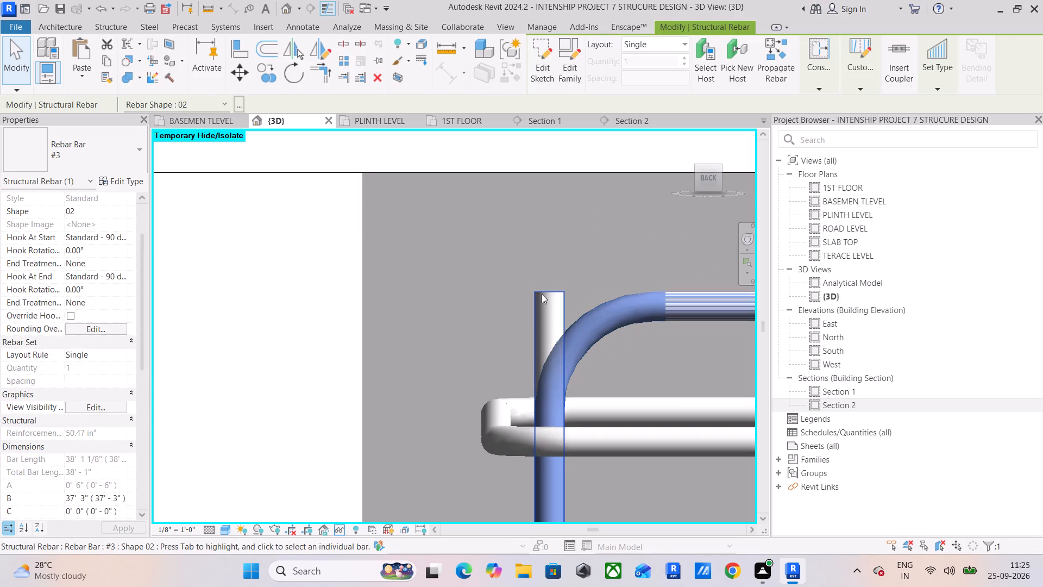
left_click(541, 294)
scroll(549, 352, "down", 7)
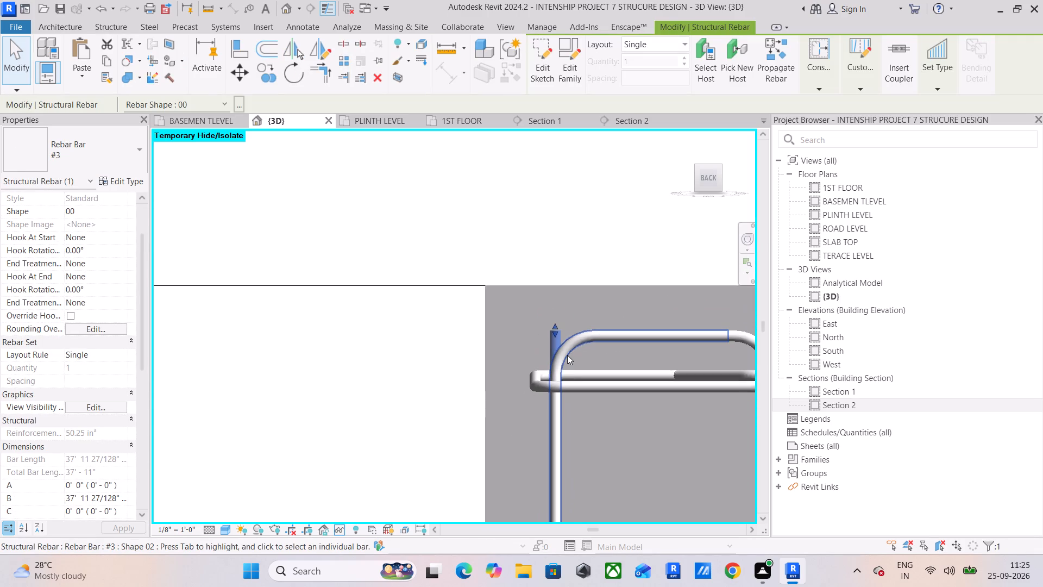
scroll(622, 337, "down", 3)
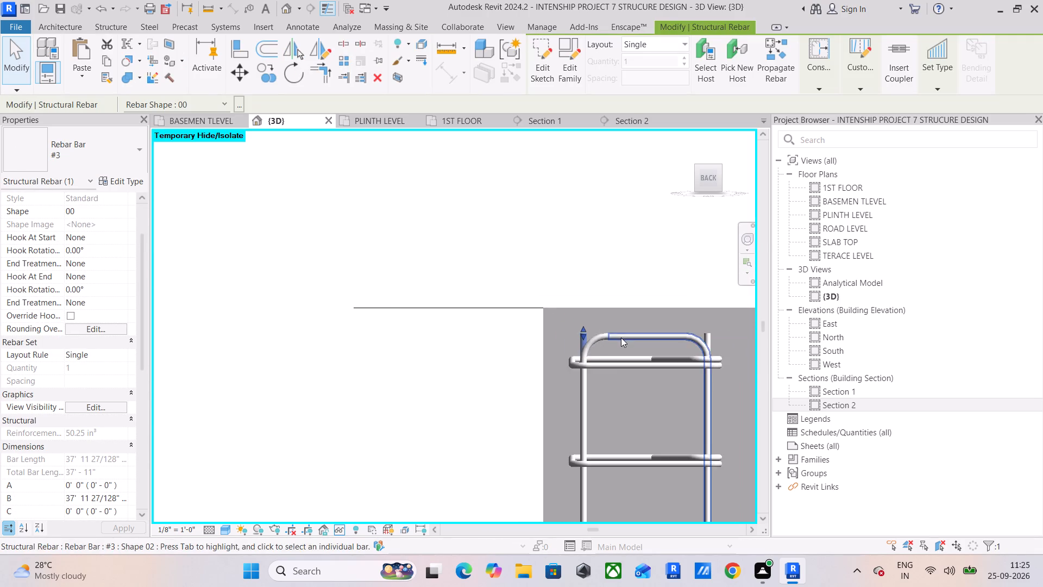
Compare the rebar of the reinforced columns across the frame, from the back and at an angle from above.
scroll(621, 338, "down", 2)
middle_click_drag(546, 366, 445, 356)
scroll(518, 334, "down", 5)
middle_click_drag(585, 317, 334, 290)
scroll(335, 289, "up", 1)
scroll(493, 296, "down", 5)
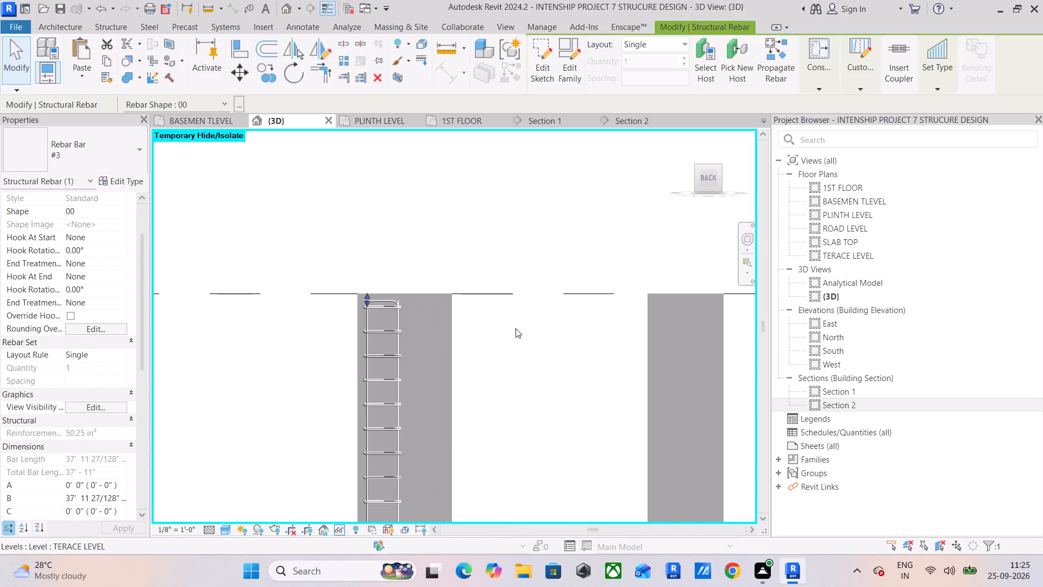
scroll(518, 372, "down", 2)
middle_click_drag(517, 378, 541, 270)
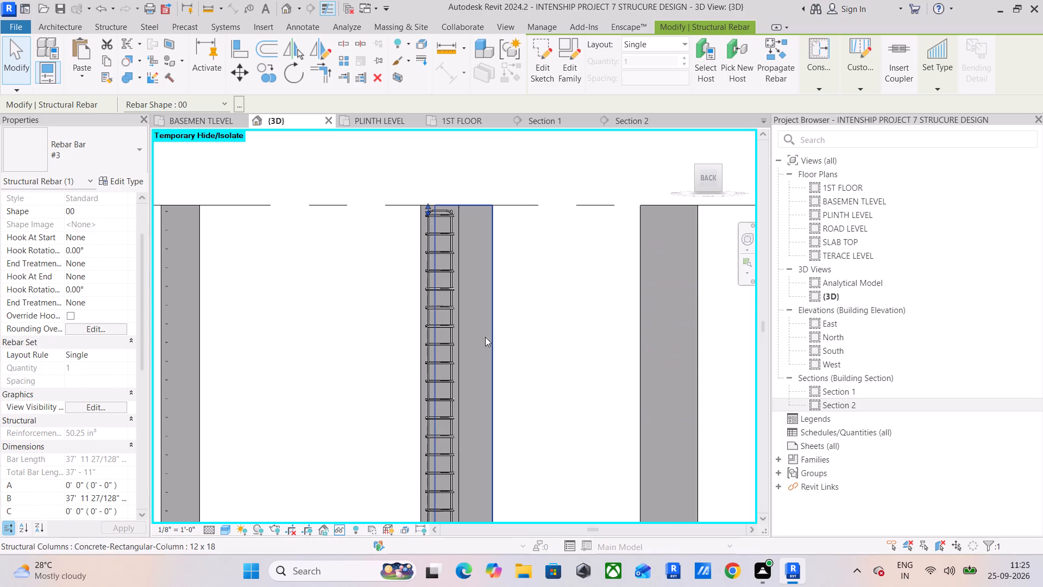
scroll(617, 421, "down", 5)
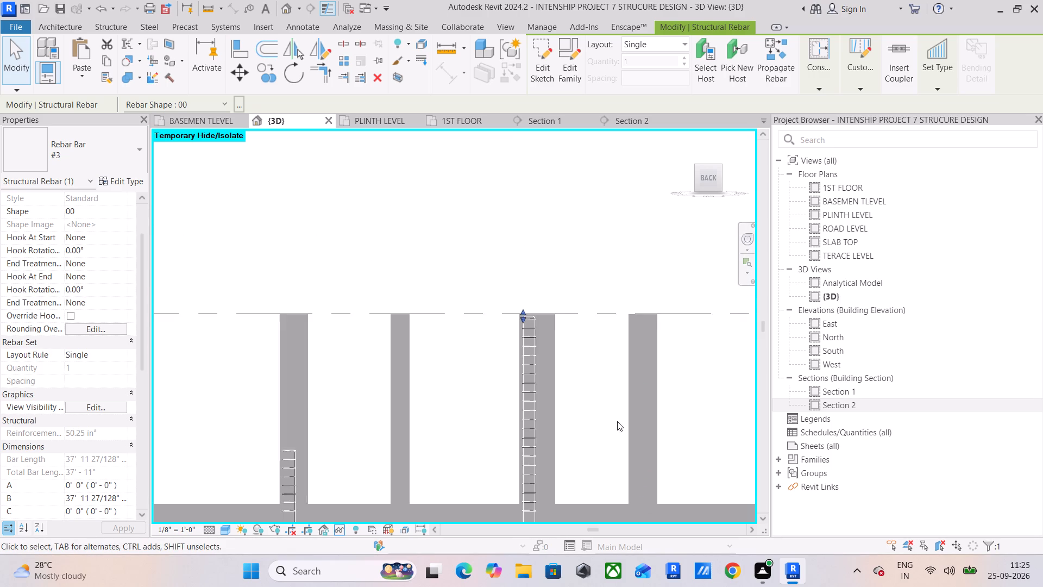
middle_click_drag(617, 421, 552, 328)
scroll(548, 335, "down", 3)
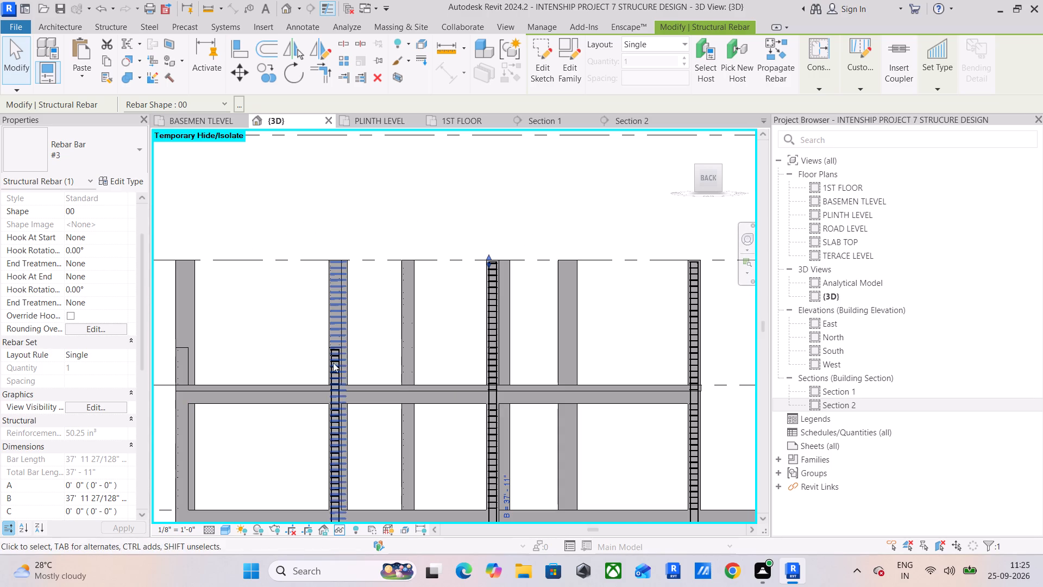
middle_click_drag(339, 410, 407, 453, "shift")
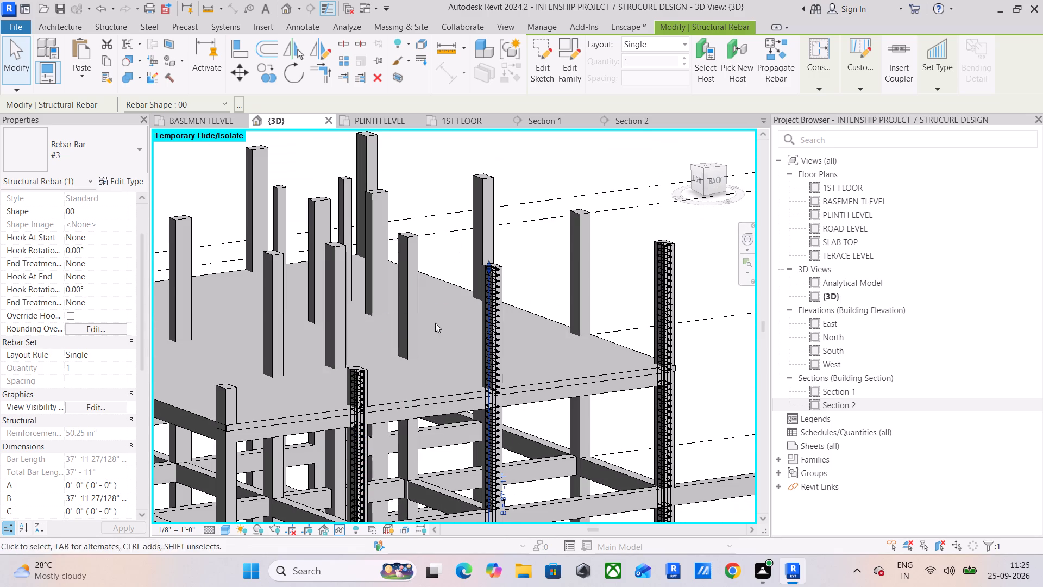
In the PLINTH LEVEL floor plan, delete the #3 T1 tie set from the grid C column beside the stairs.
left_click(378, 121)
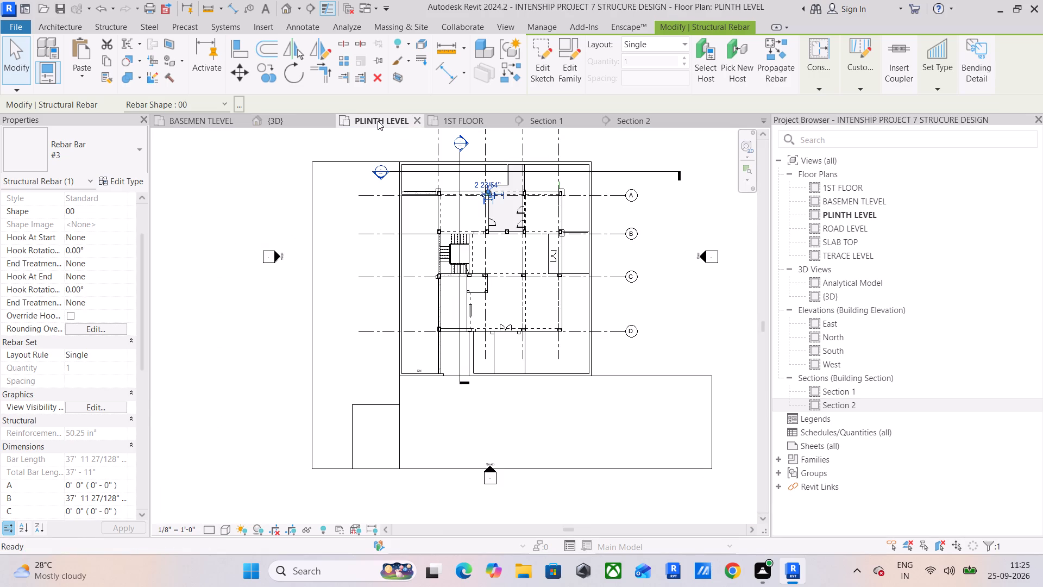
scroll(461, 284, "up", 10)
scroll(404, 255, "up", 5)
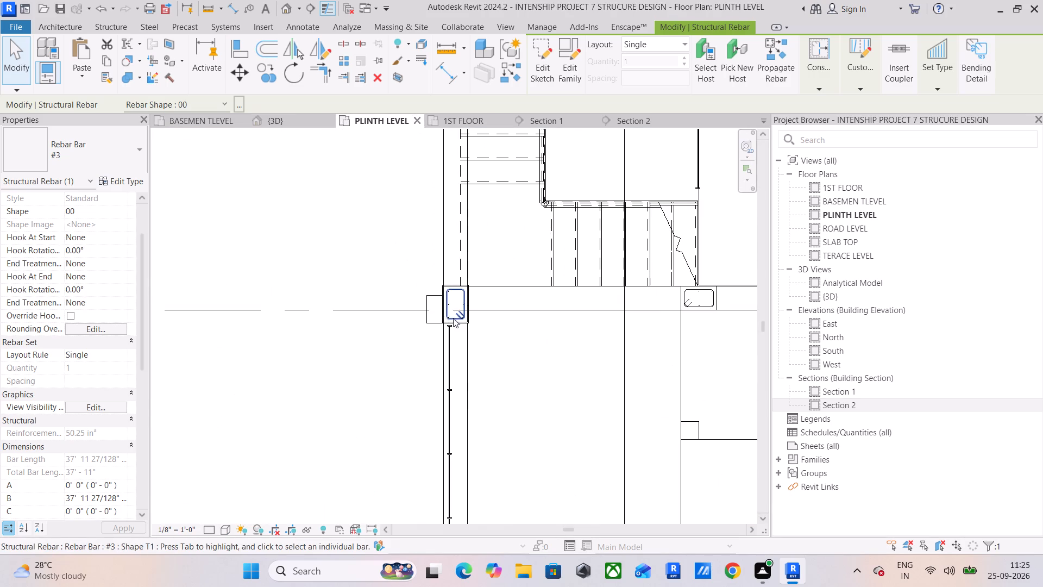
left_click(458, 314)
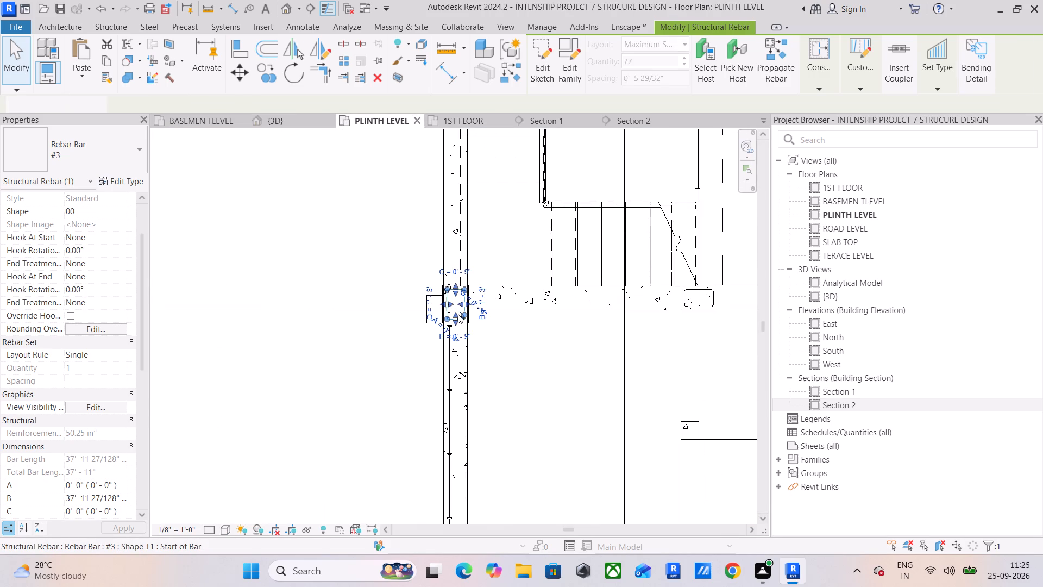
key("Delete")
Delete the #3 T1 tie set from the leftmost column on grid D.
middle_click_drag(475, 341, 520, 188)
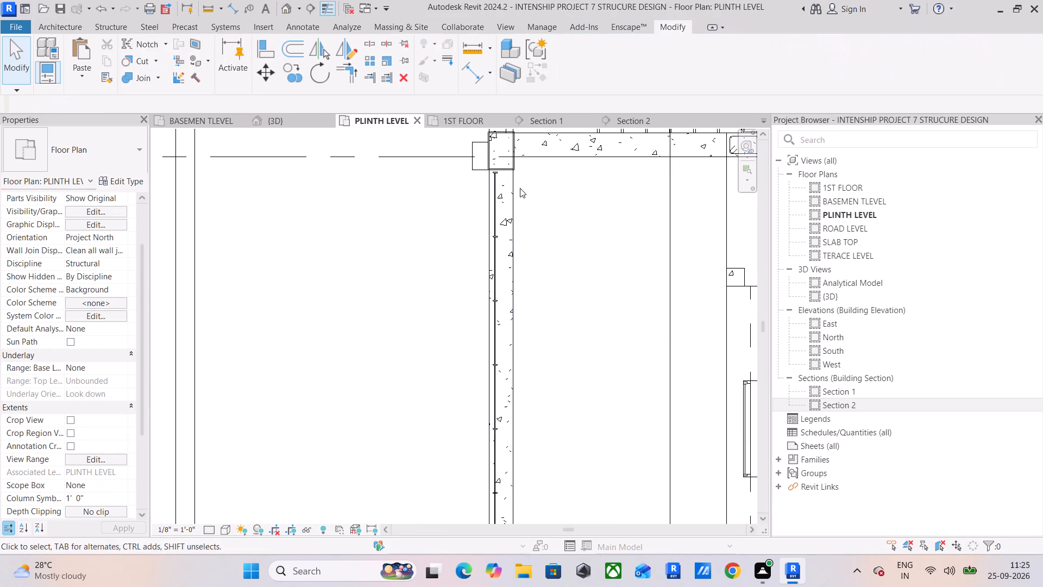
scroll(500, 463, "down", 4)
middle_click_drag(502, 453, 488, 271)
scroll(496, 355, "up", 5)
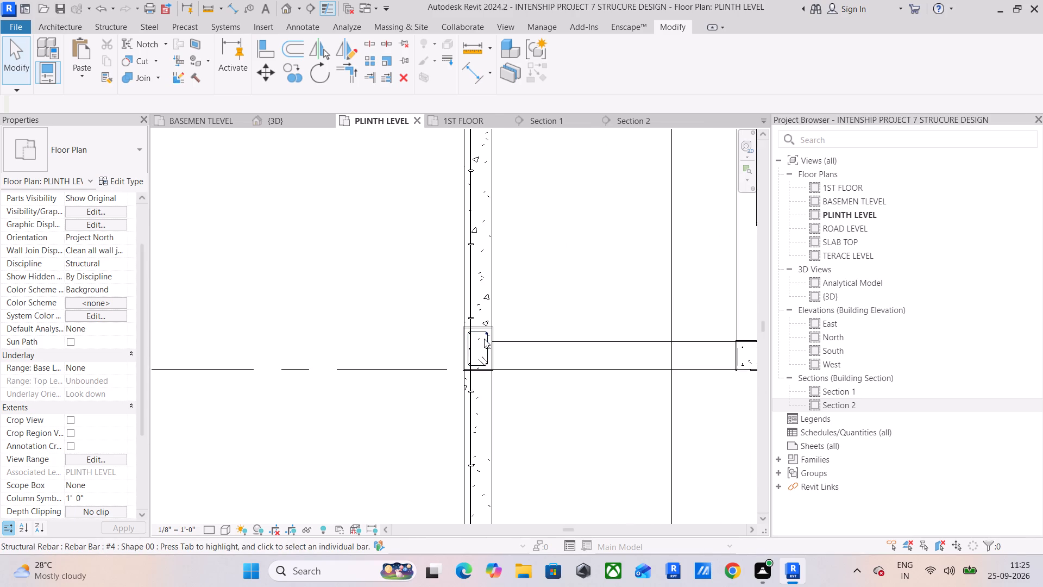
left_click(484, 333)
scroll(480, 350, "up", 5)
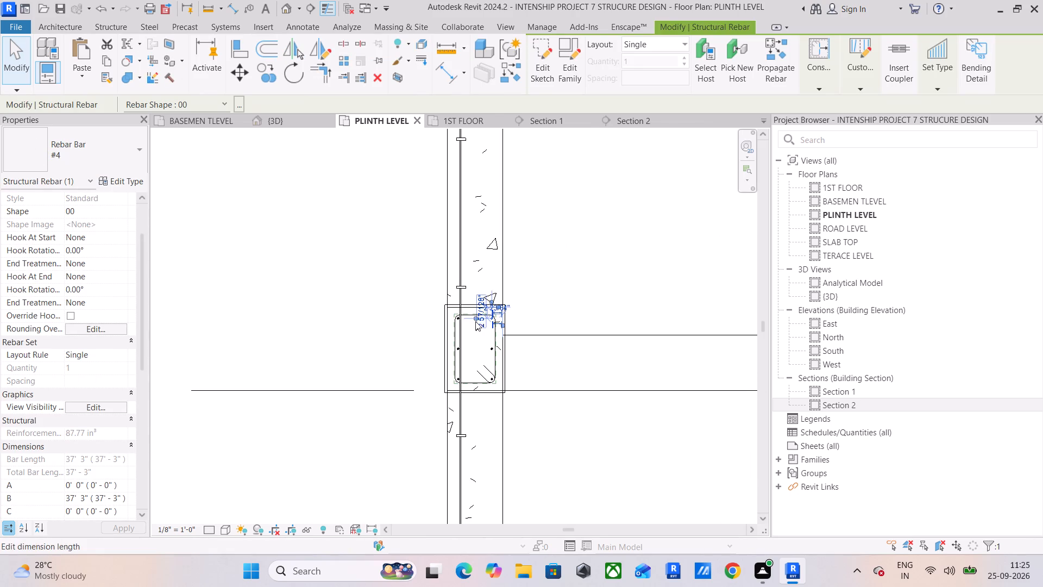
scroll(462, 324, "up", 5)
left_click(473, 305)
key("Delete")
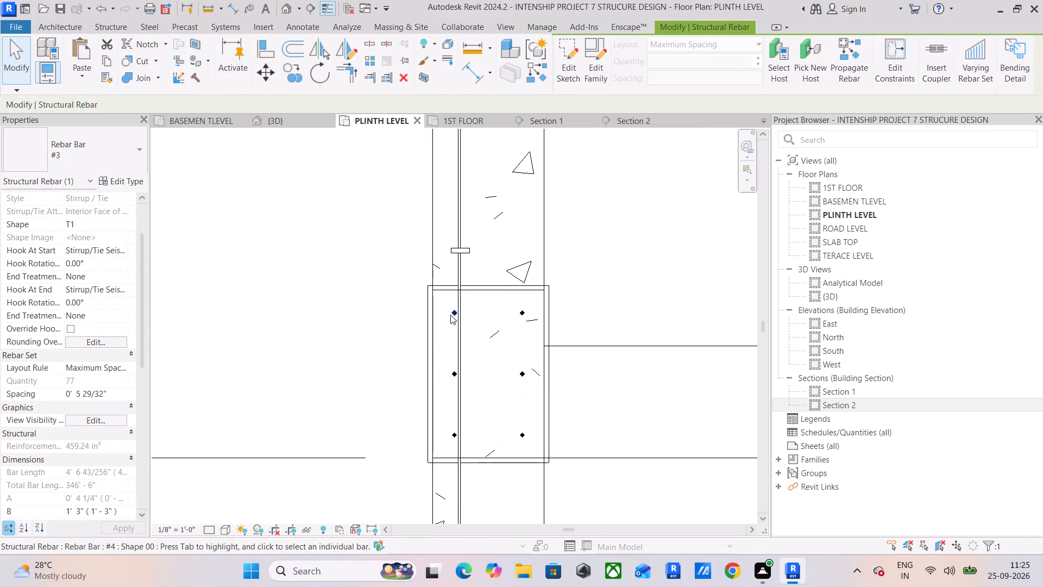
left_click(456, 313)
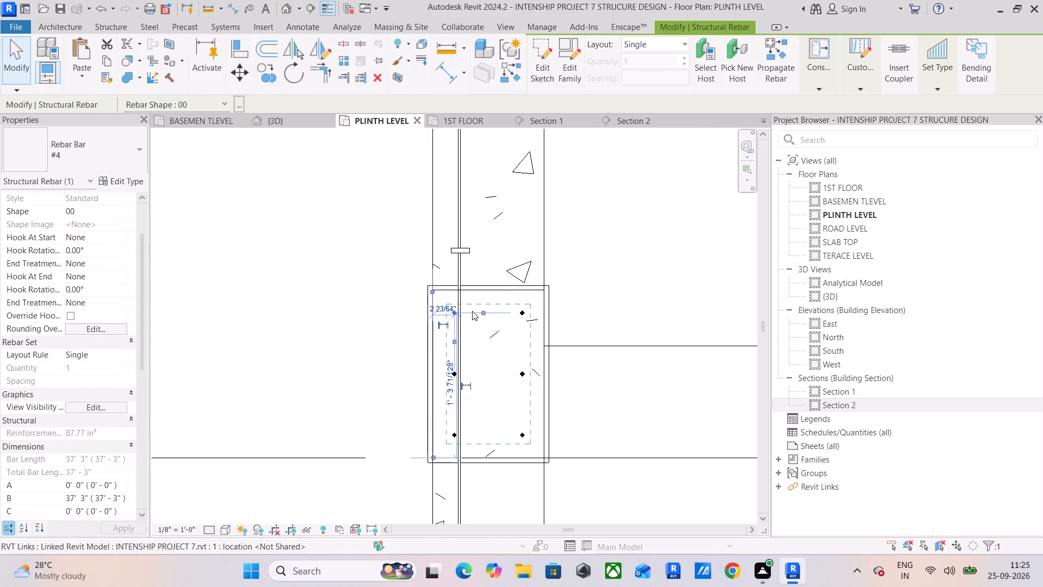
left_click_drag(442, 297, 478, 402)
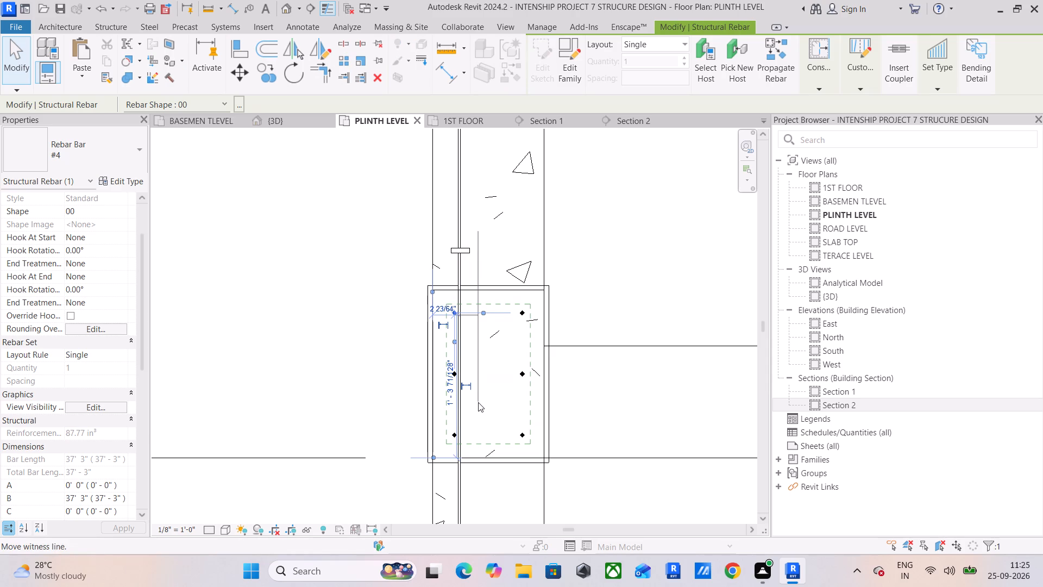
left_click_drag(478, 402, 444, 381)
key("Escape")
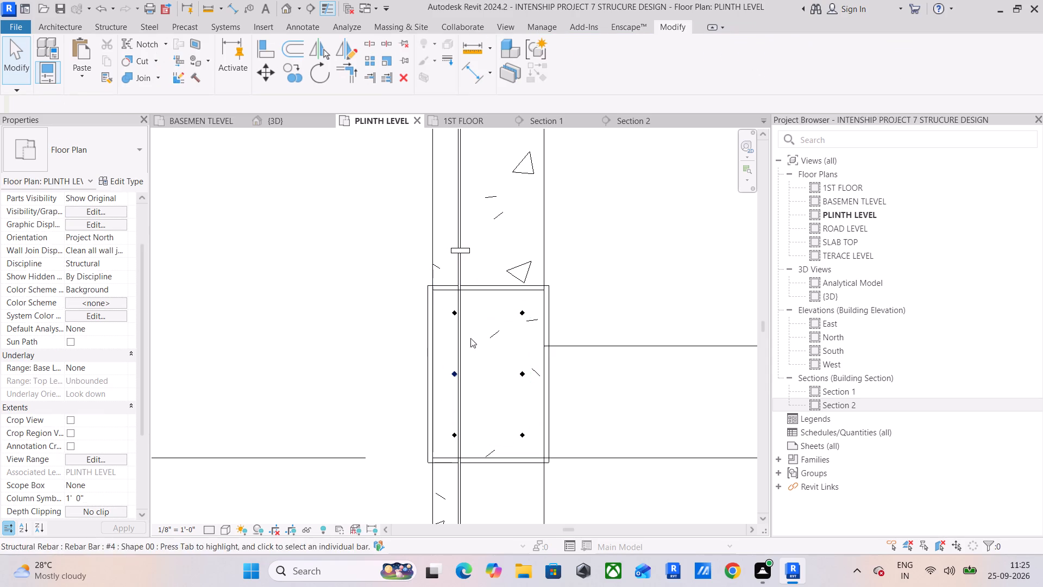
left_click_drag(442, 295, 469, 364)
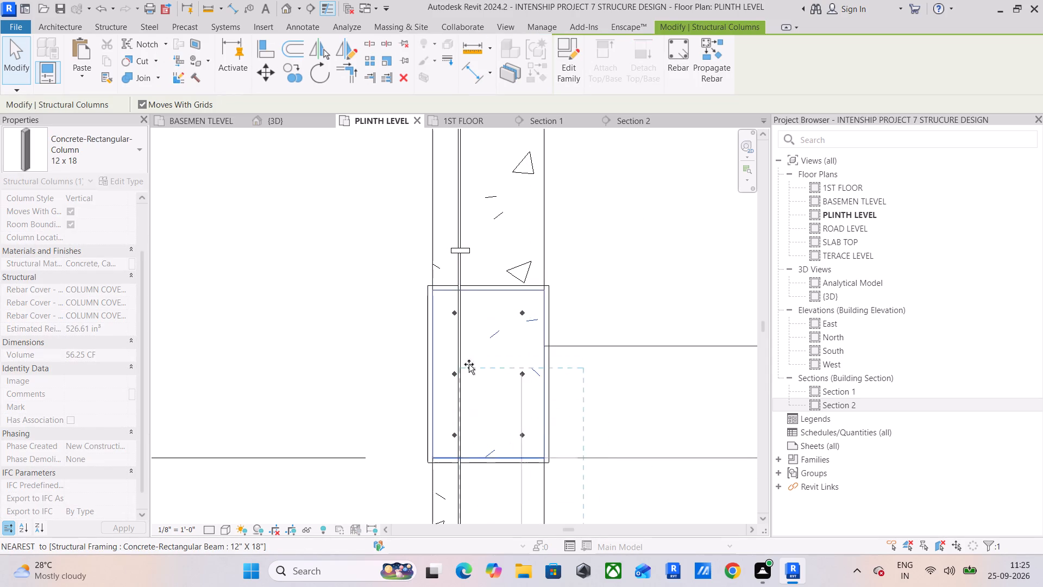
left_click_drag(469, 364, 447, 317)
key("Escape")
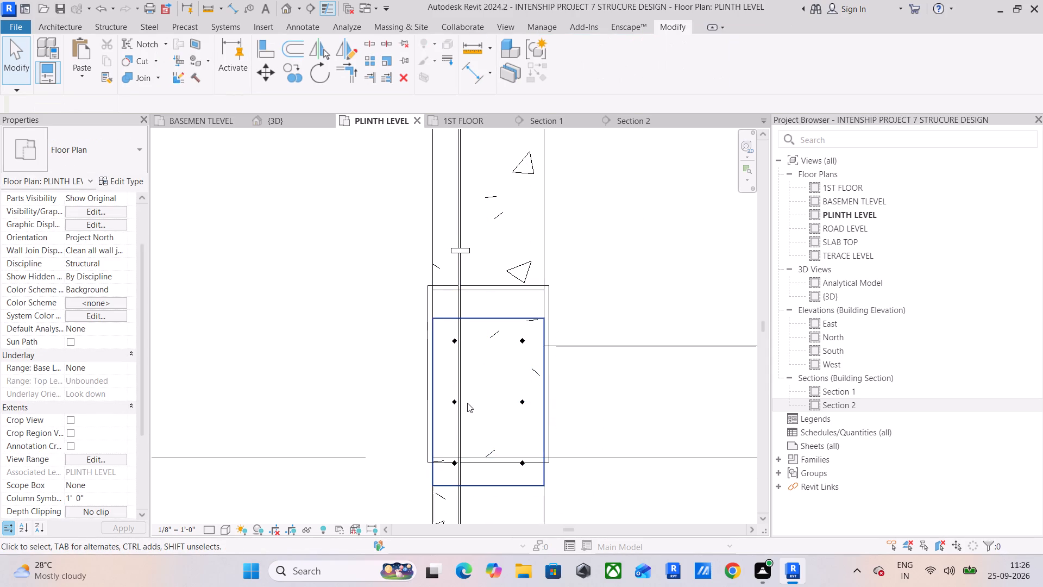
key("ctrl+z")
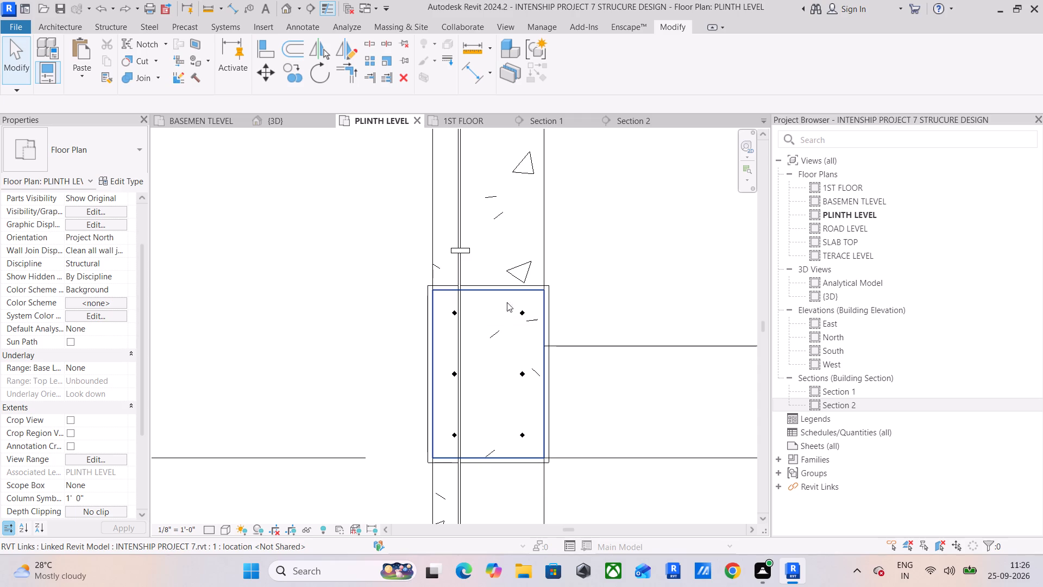
Delete the six #4 bars from the leftmost column on grid D in the PLINTH LEVEL floor plan.
scroll(449, 322, "up", 3)
left_click(457, 310)
scroll(455, 315, "up", 4)
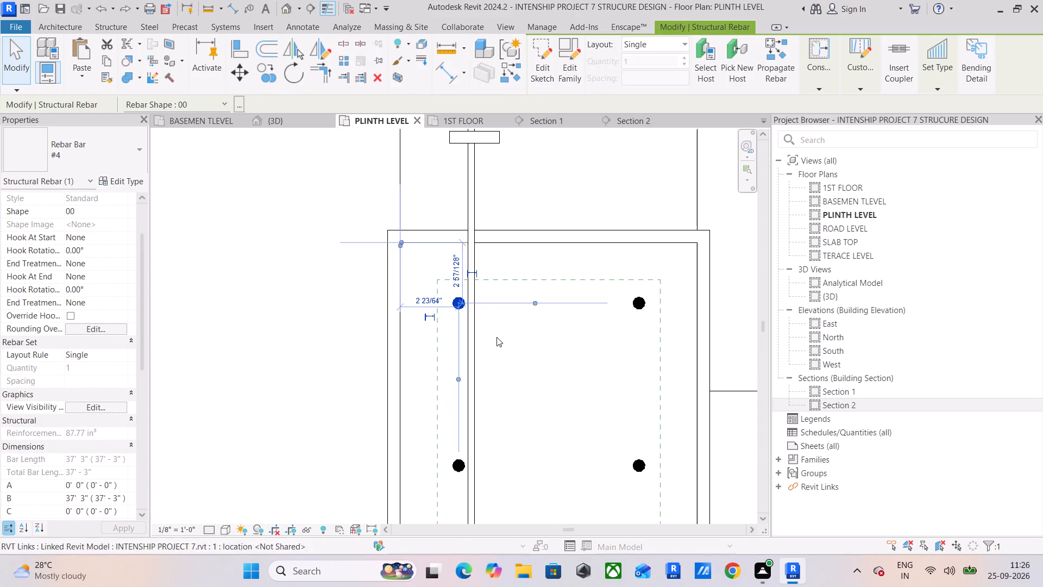
scroll(456, 298, "up", 3)
scroll(509, 328, "up", 1)
middle_click_drag(509, 328, 449, 235)
scroll(468, 311, "down", 4)
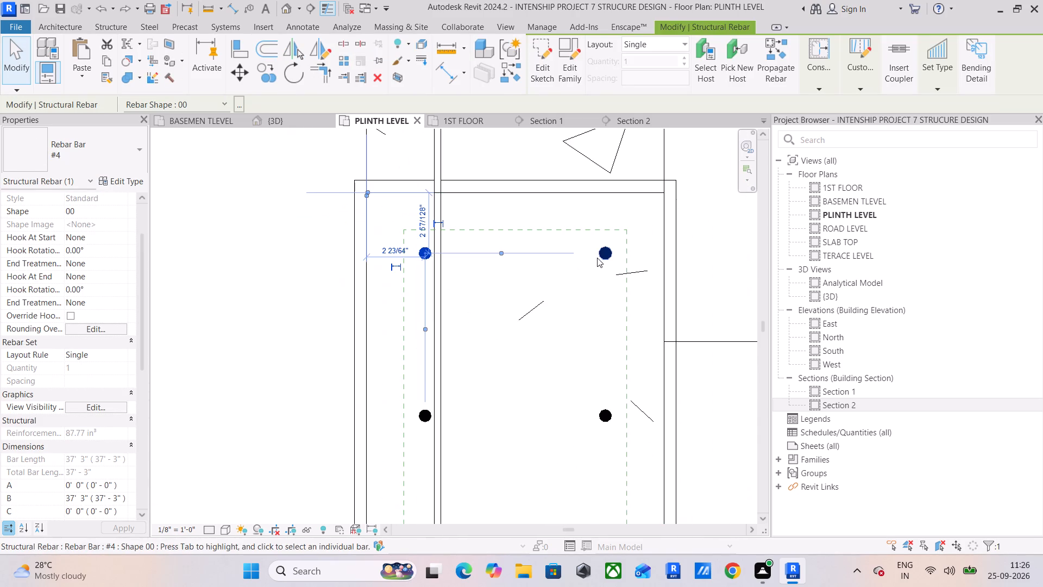
left_click(603, 253, "ctrl")
left_click_drag(605, 413, 595, 417, "ctrl")
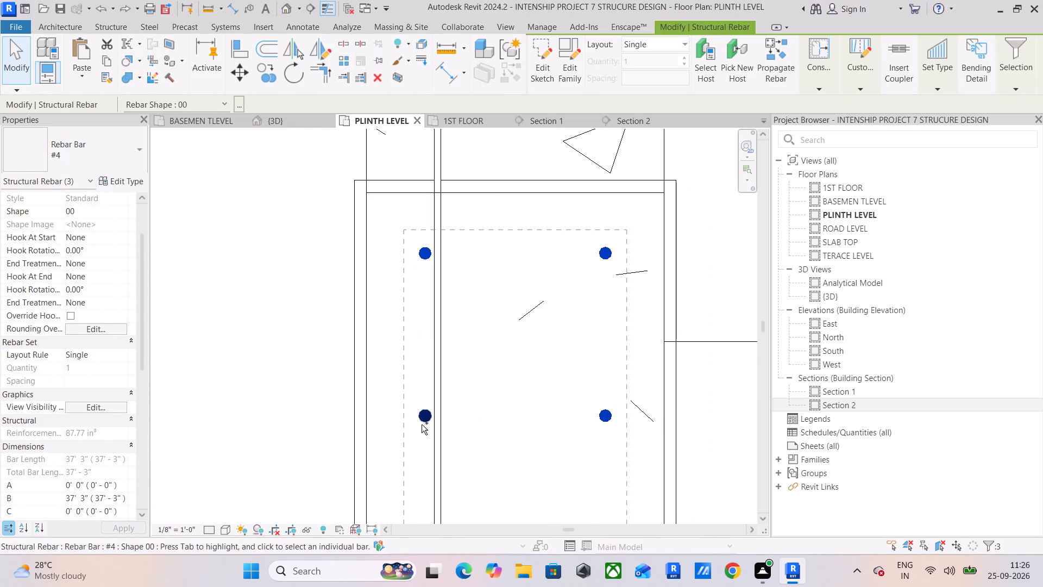
left_click(421, 418, "ctrl")
scroll(433, 428, "down", 1)
middle_click_drag(442, 422, 477, 263)
scroll(477, 264, "up", 1)
left_click(455, 419, "ctrl")
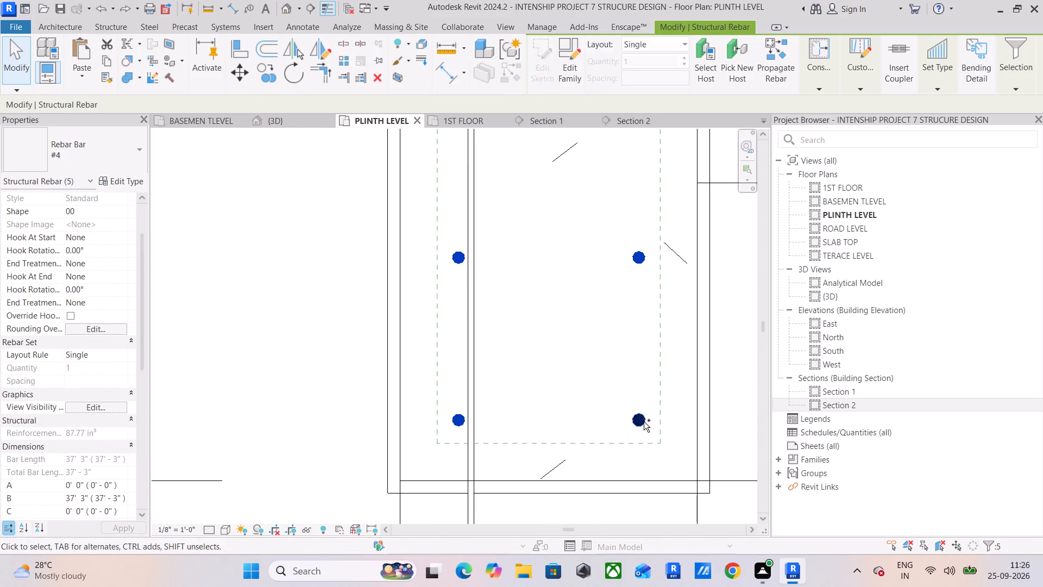
left_click(644, 422, "ctrl")
key("Delete")
Delete the six #4 bars from the grid C column beside the stairs.
scroll(649, 405, "down", 5)
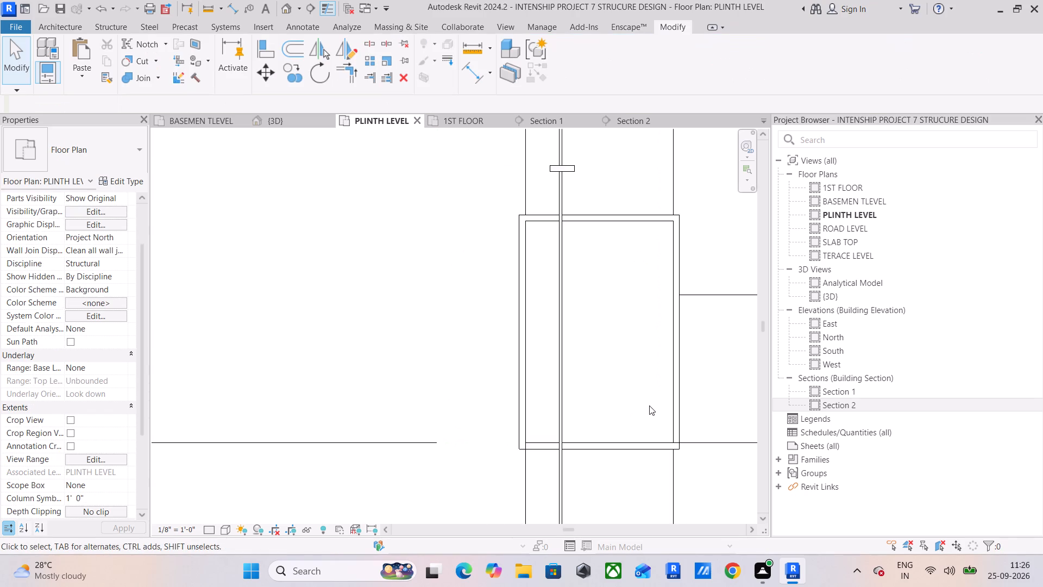
scroll(649, 405, "down", 6)
middle_click_drag(639, 410, 548, 536)
scroll(549, 349, "down", 4)
middle_click_drag(543, 353, 541, 540)
scroll(599, 313, "down", 5)
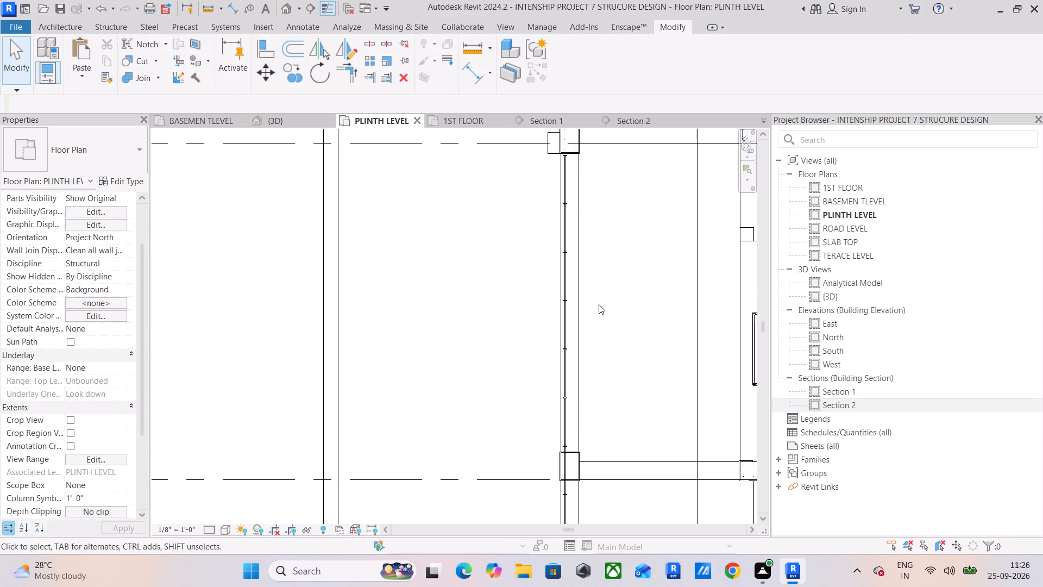
middle_click_drag(581, 259, 564, 454)
scroll(553, 335, "up", 14)
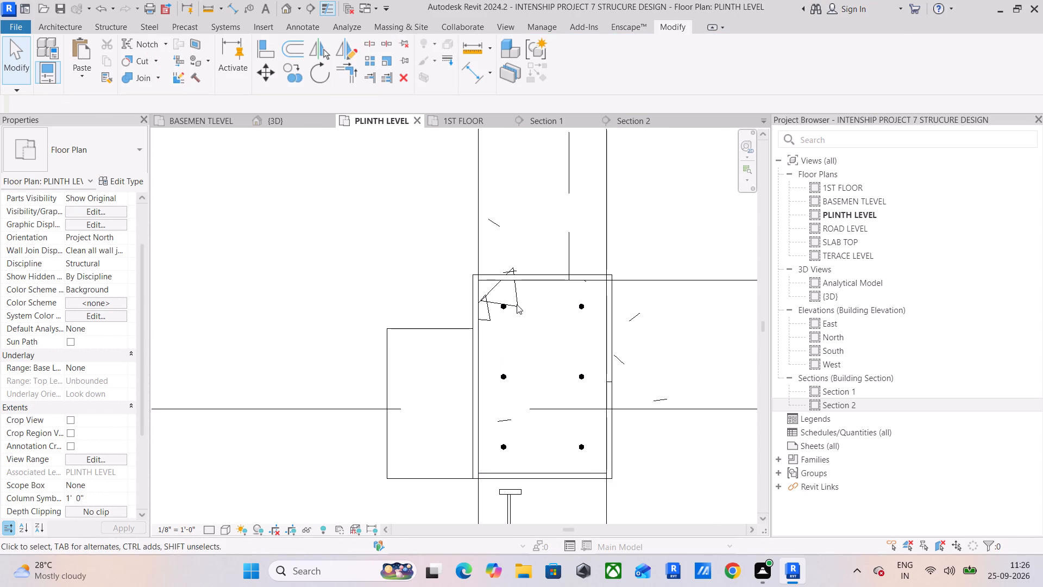
left_click_drag(445, 253, 561, 443)
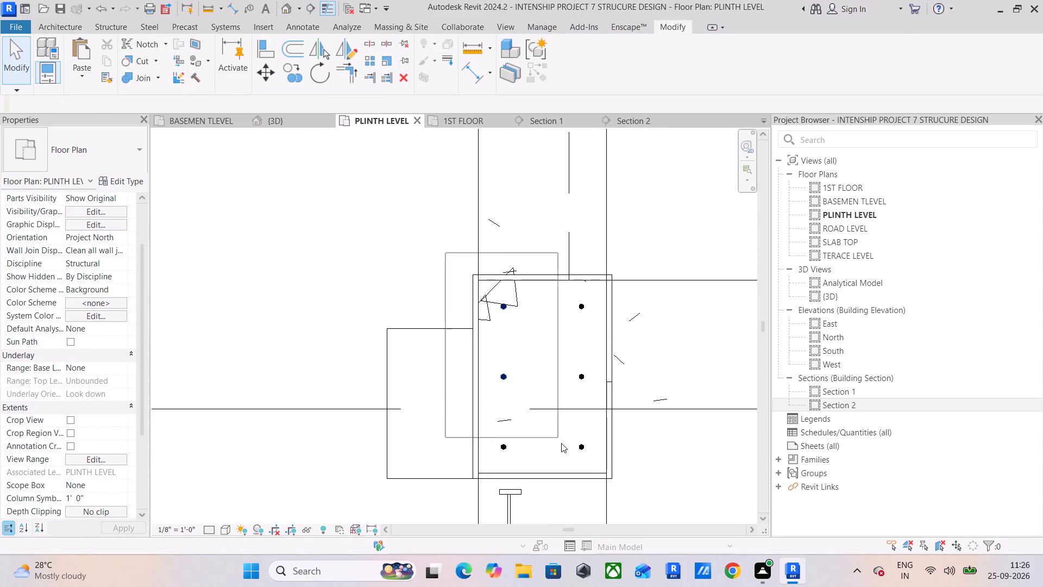
left_click_drag(561, 443, 599, 465)
key("Delete")
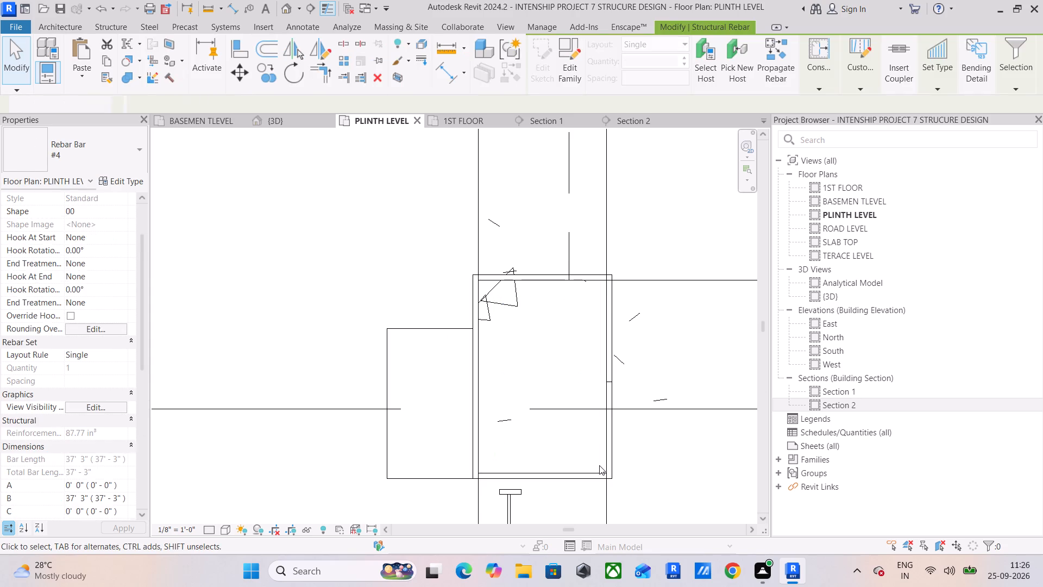
Delete the tie set and the six longitudinal bars from the column at the upper-left corner of the stairs in plan.
scroll(598, 465, "down", 14)
middle_click_drag(630, 410, 521, 478)
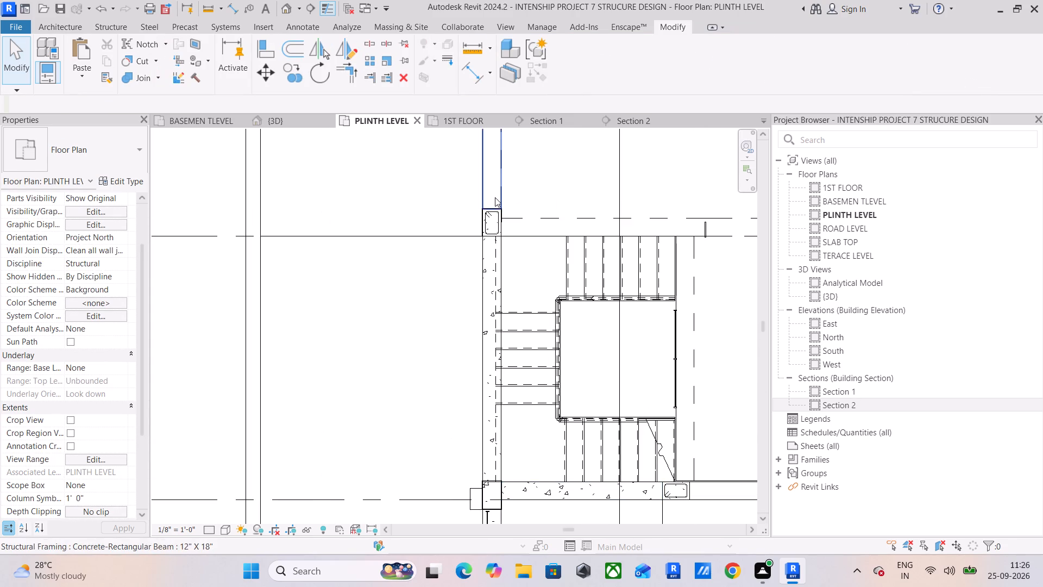
scroll(508, 180, "up", 9)
middle_click_drag(481, 267, 486, 218)
scroll(401, 193, "up", 4)
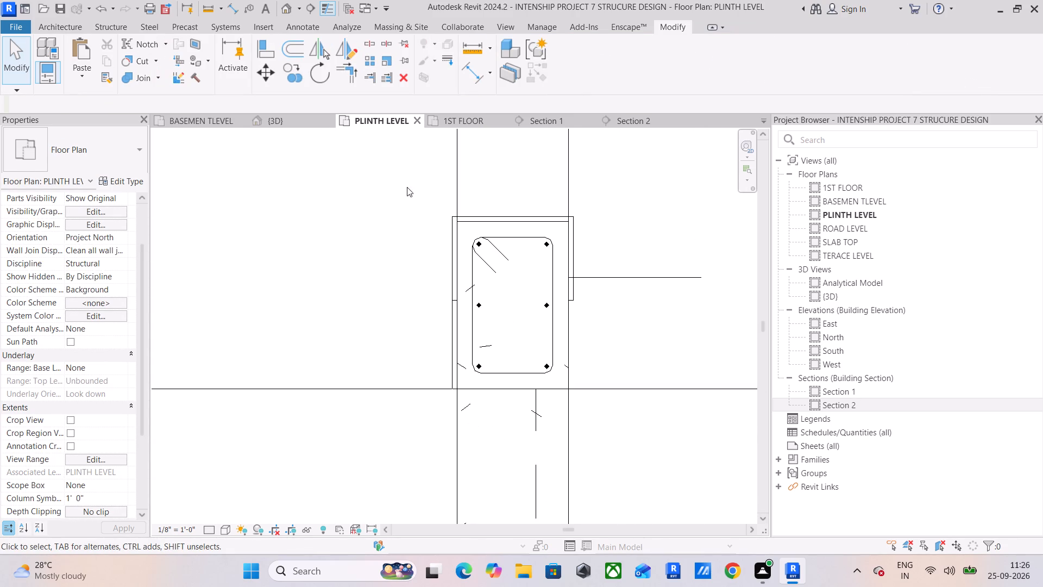
left_click_drag(419, 193, 558, 383)
key("Delete")
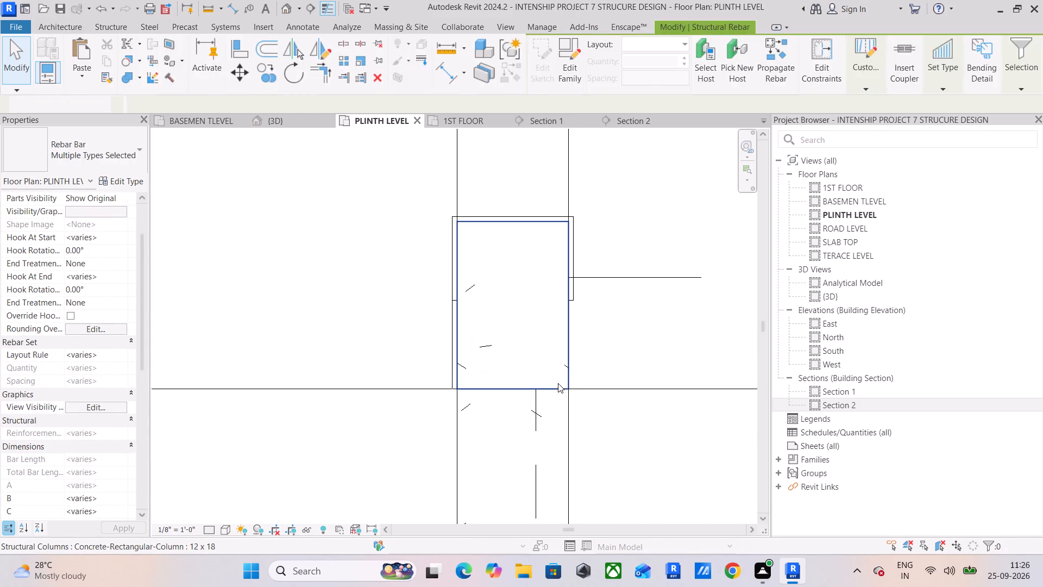
Check which columns still hold ties and bars in the PLINTH LEVEL plan, the {3D} view and the BASEMEN TLEVEL plan.
scroll(558, 383, "down", 5)
middle_click_drag(567, 372, 375, 284)
scroll(378, 292, "down", 5)
middle_click_drag(501, 323, 363, 308)
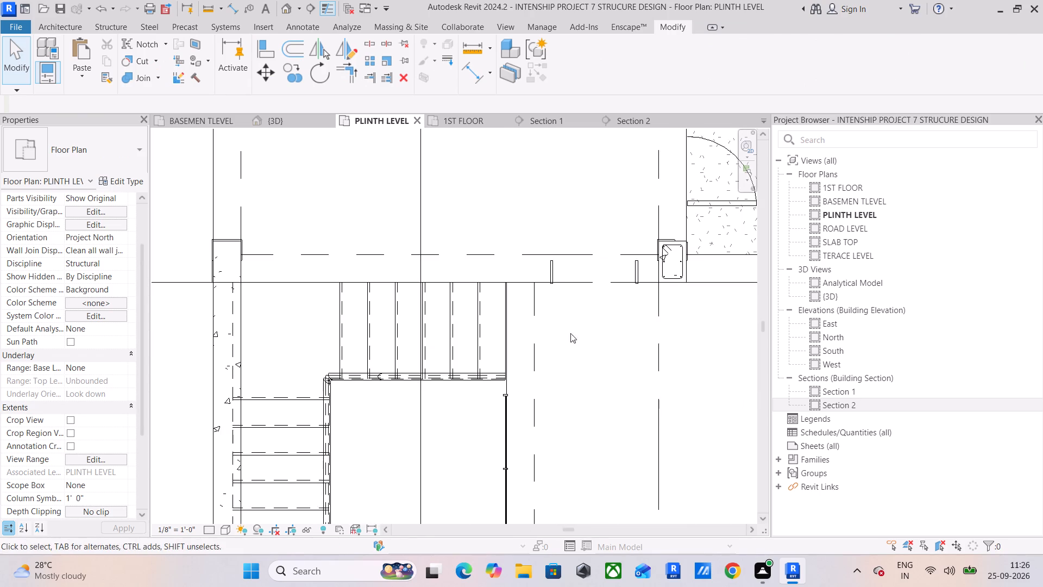
middle_click_drag(610, 323, 462, 310)
scroll(617, 285, "down", 2)
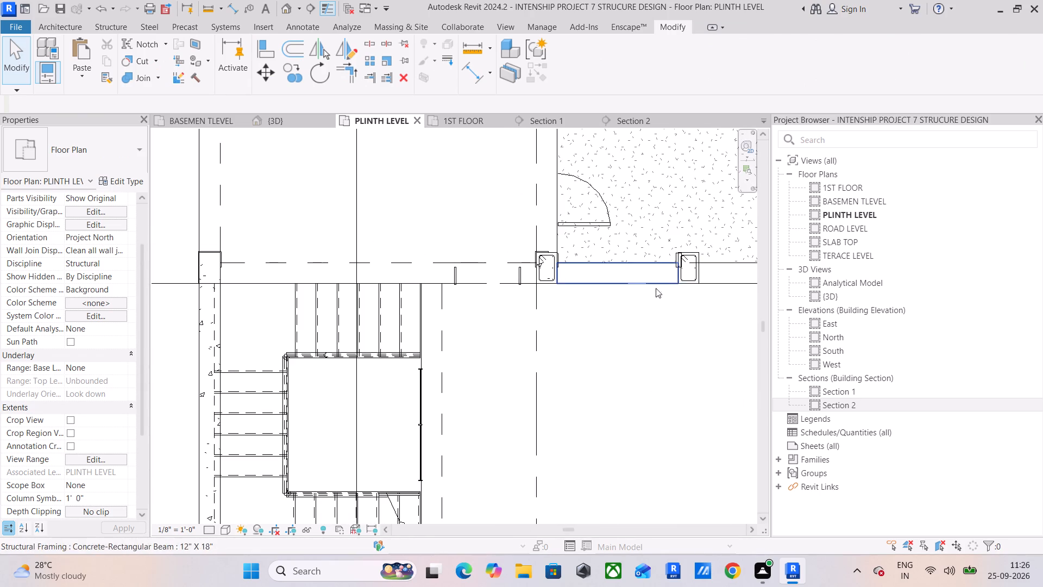
left_click(282, 120)
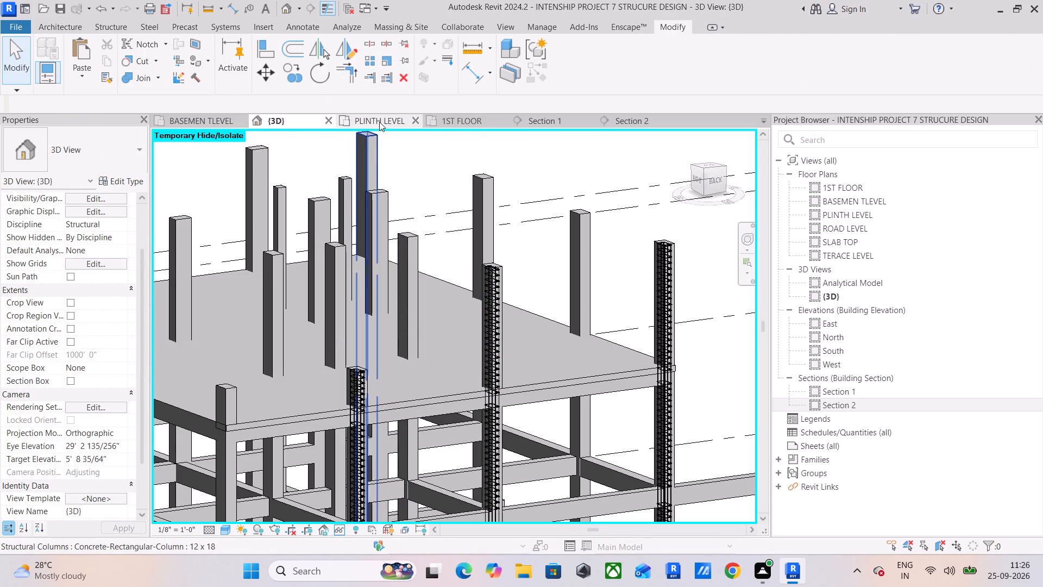
left_click(209, 126)
scroll(397, 248, "down", 4)
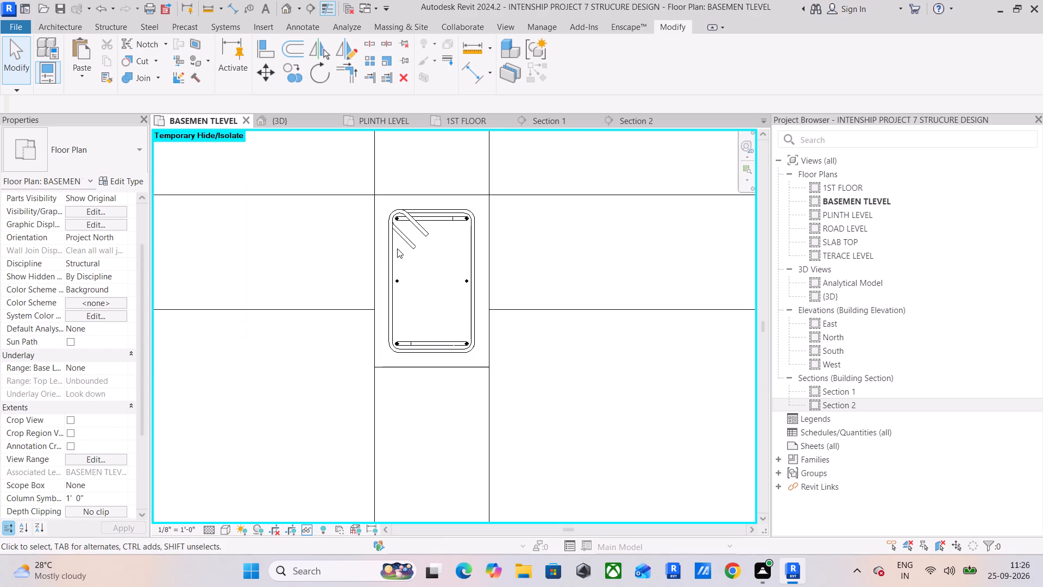
scroll(397, 248, "down", 20)
scroll(397, 248, "down", 1)
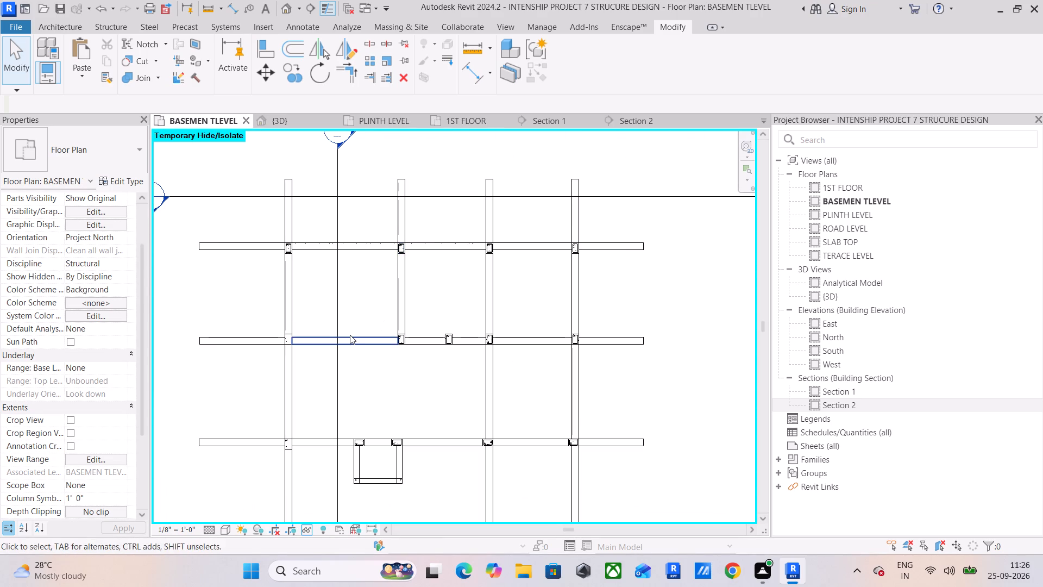
middle_click_drag(350, 335, 349, 242)
scroll(397, 240, "up", 8)
scroll(401, 256, "down", 6)
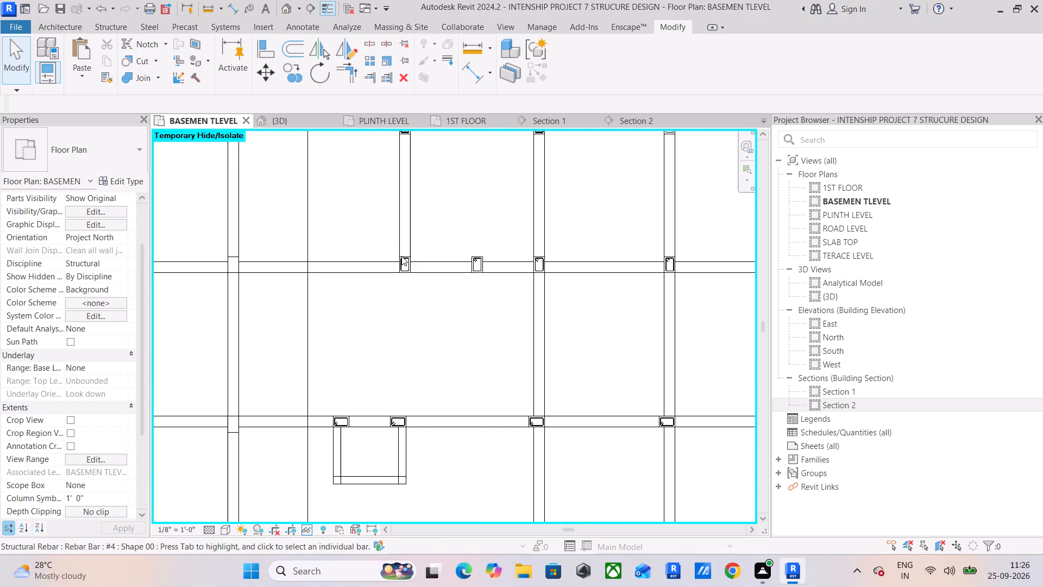
scroll(401, 256, "down", 4)
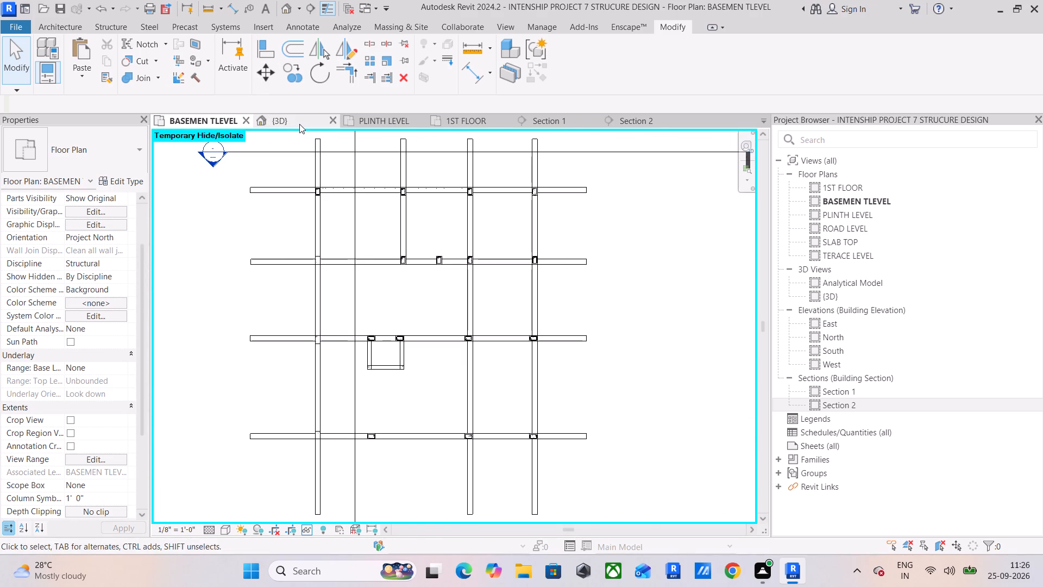
Compare the column and beam reinforcement in the TOP orientation of the {3D} view with the BASEMEN TLEVEL floor plan.
left_click(299, 124)
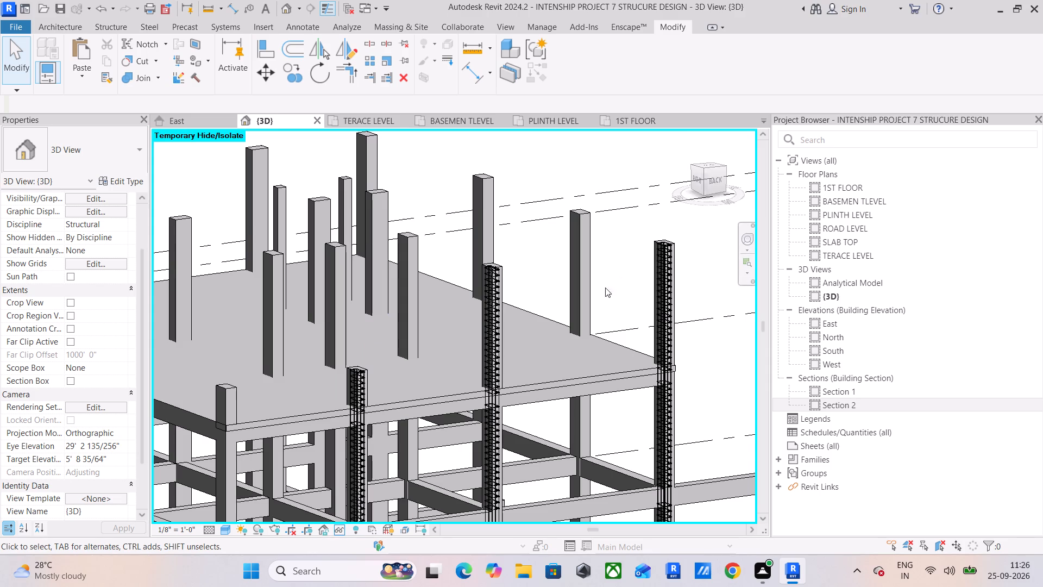
middle_click_drag(596, 288, 554, 385, "shift")
left_click(700, 167)
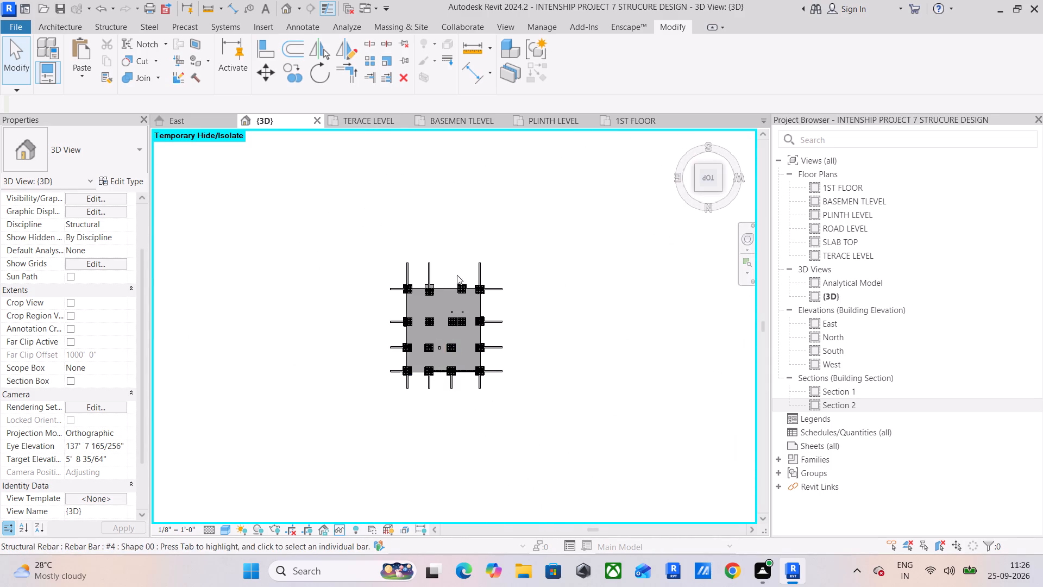
scroll(433, 285, "up", 4)
scroll(426, 378, "up", 1)
middle_click_drag(426, 378, 436, 227)
scroll(447, 310, "up", 5)
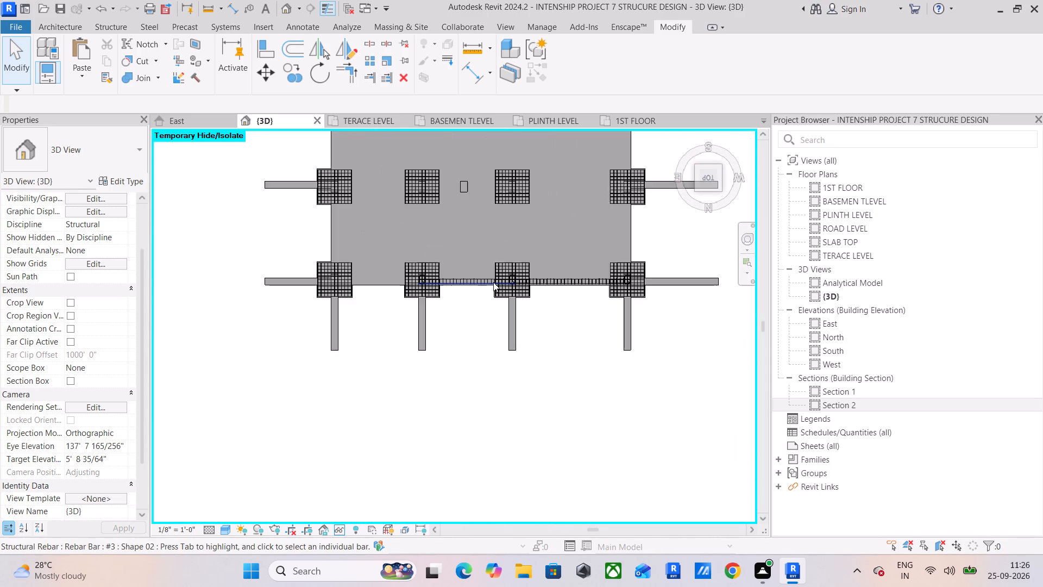
scroll(499, 281, "up", 4)
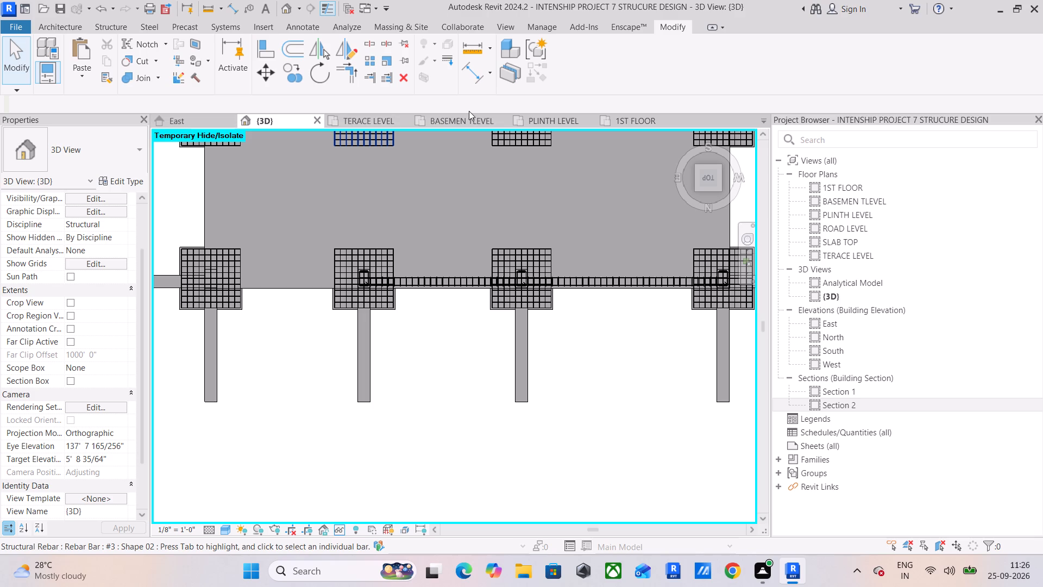
left_click(451, 125)
middle_click_drag(423, 323, 452, 268)
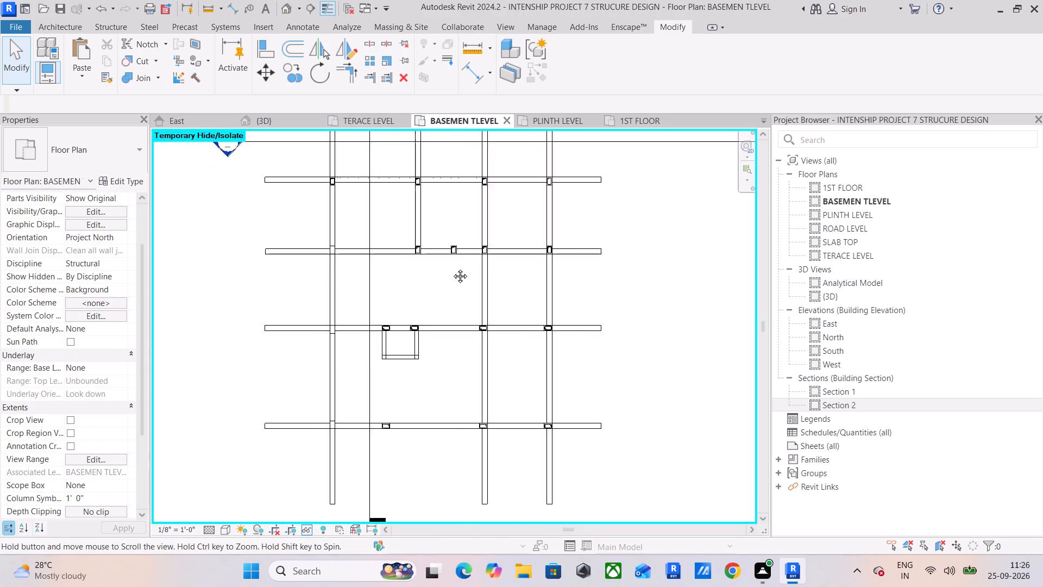
middle_click_drag(452, 268, 460, 236)
scroll(485, 369, "up", 11)
scroll(532, 301, "down", 3)
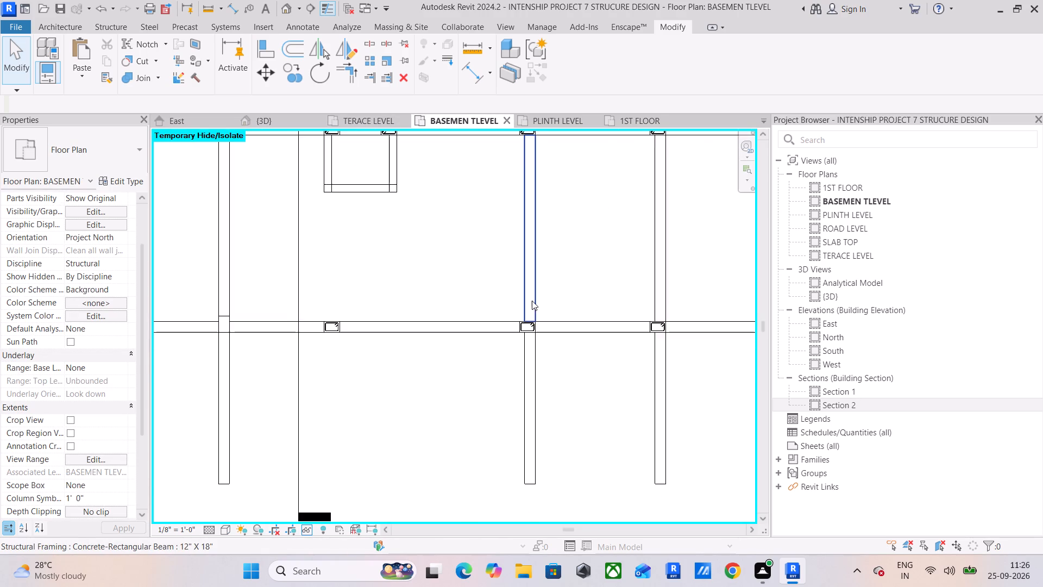
scroll(532, 301, "down", 10)
middle_click_drag(532, 301, 519, 402)
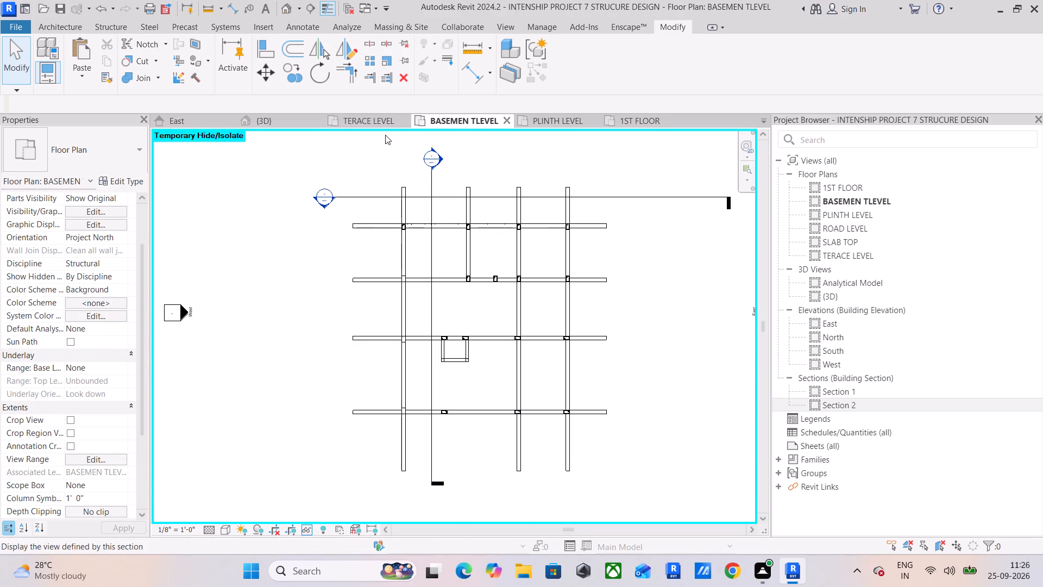
left_click(284, 122)
scroll(439, 229, "down", 3)
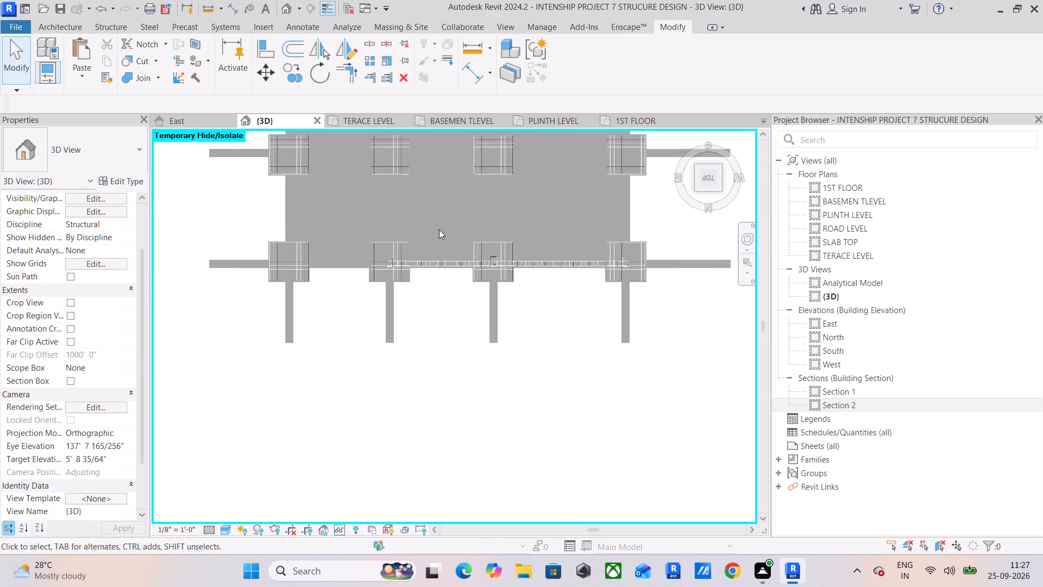
In the BASEMEN TLEVEL floor plan, delete the #3 T1 ties and #4 bars from the first rebar-filled column on the second beam row.
left_click(455, 119)
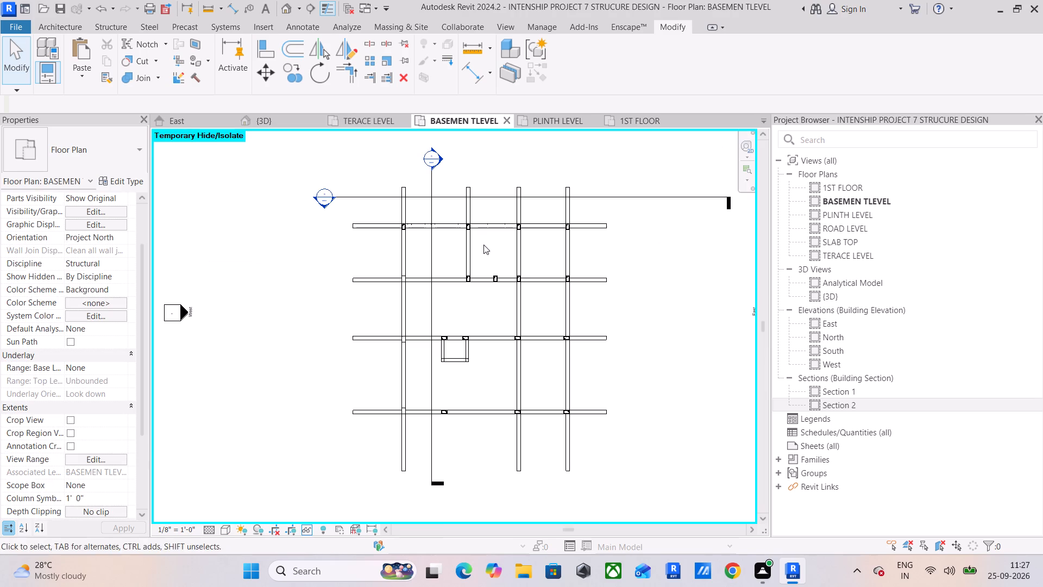
scroll(493, 267, "up", 9)
left_click_drag(386, 279, 433, 363)
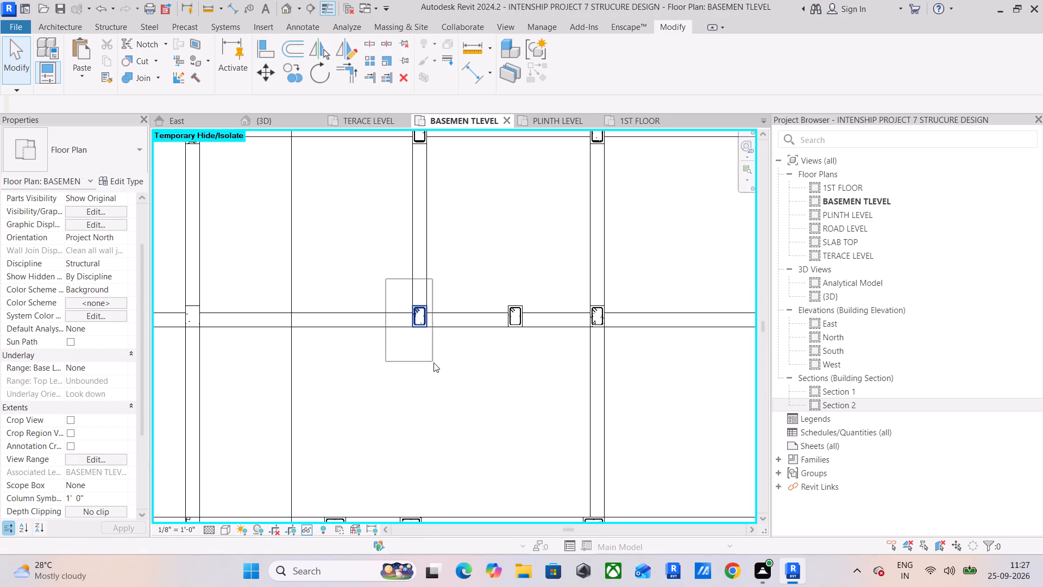
left_click_drag(433, 363, 422, 335)
scroll(423, 319, "up", 11)
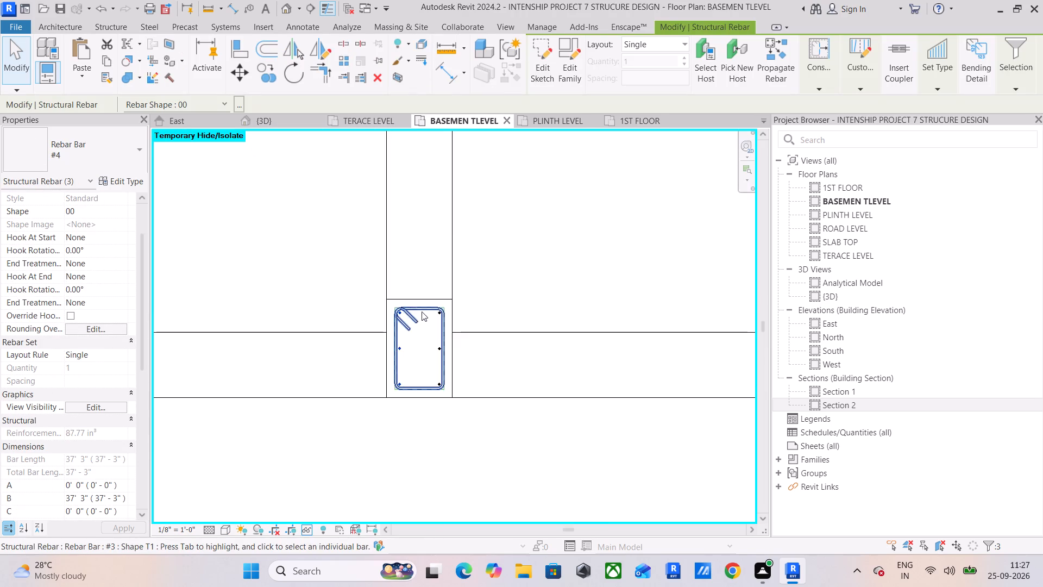
middle_click_drag(441, 226, 430, 164)
scroll(441, 226, "up", 1)
left_click_drag(346, 214, 441, 360)
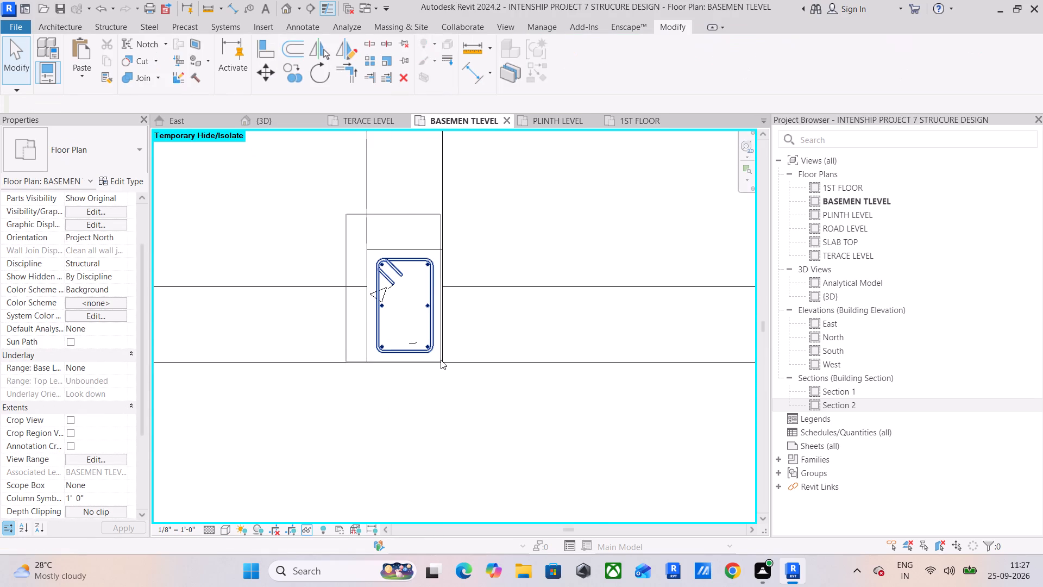
left_click_drag(441, 360, 437, 354)
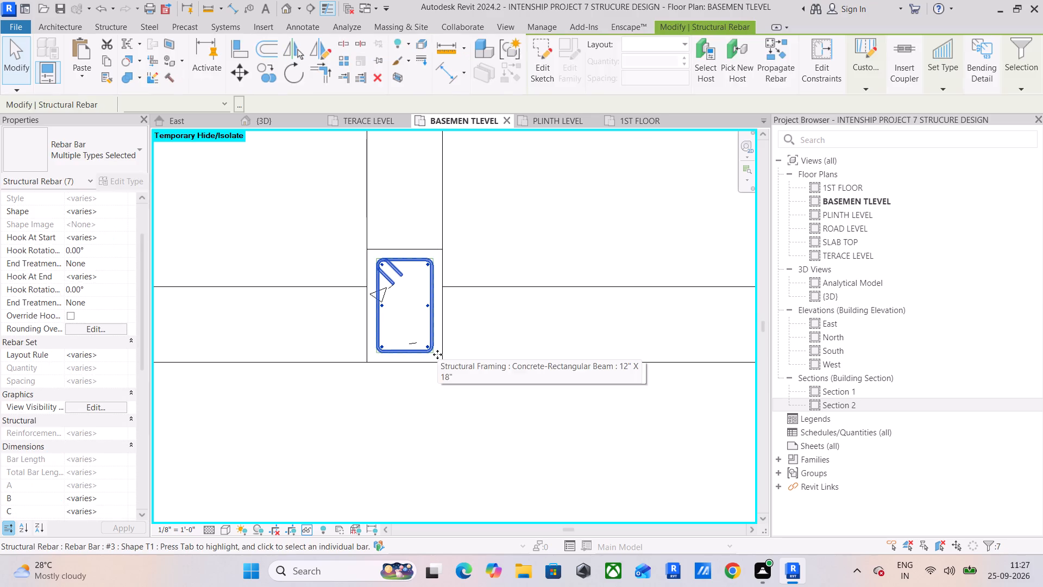
key("Delete")
Delete all ties and longitudinal bars from the intermediate column between the beam crossings on the same row.
middle_click_drag(493, 339, 260, 347)
scroll(338, 346, "down", 3)
left_click_drag(537, 252, 567, 336)
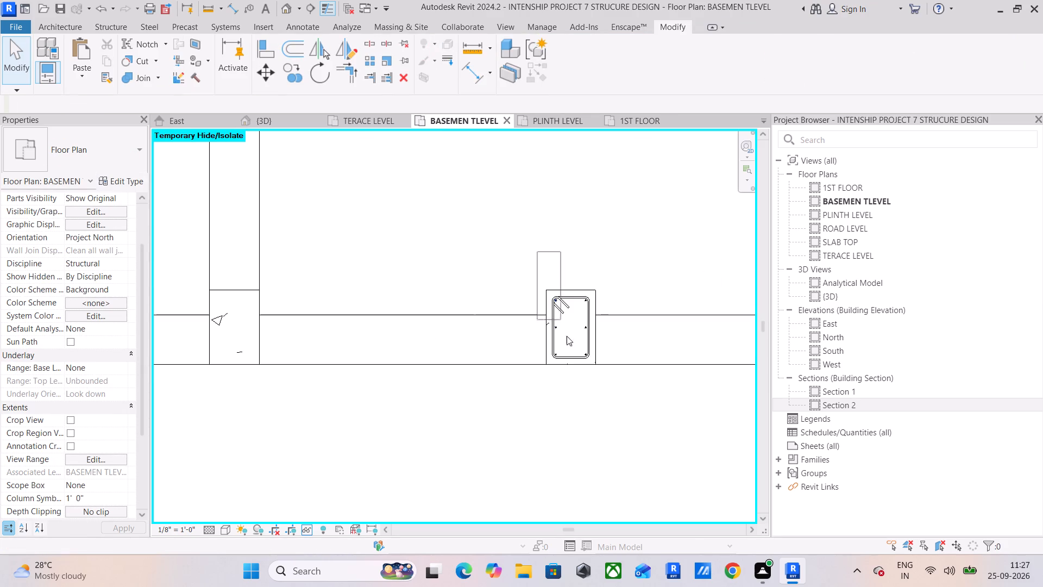
left_click_drag(567, 336, 594, 365)
key("Delete")
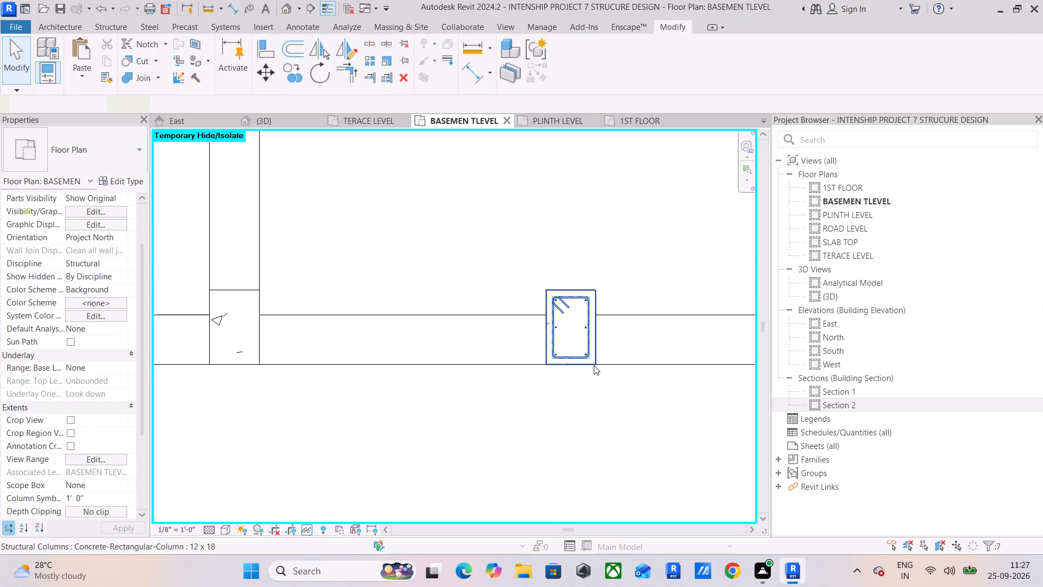
Delete the #3 T1 ties and longitudinal bars from the next column to the east, at the beam crossing on the second beam row.
scroll(594, 365, "down", 4)
middle_click_drag(594, 365, 292, 363)
scroll(439, 324, "up", 4)
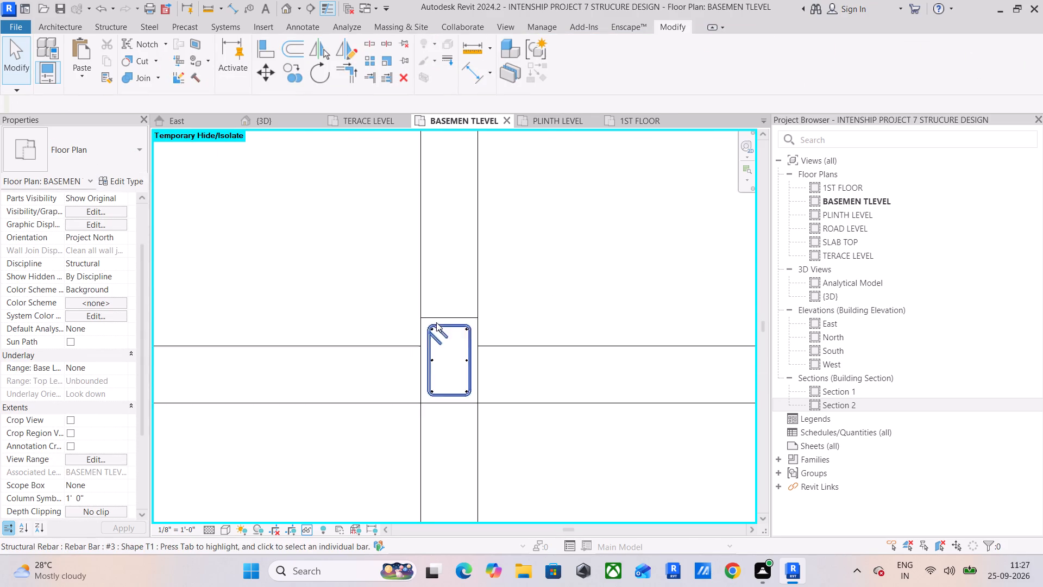
scroll(436, 322, "up", 3)
middle_click_drag(439, 300, 431, 244)
left_click_drag(395, 227, 483, 364)
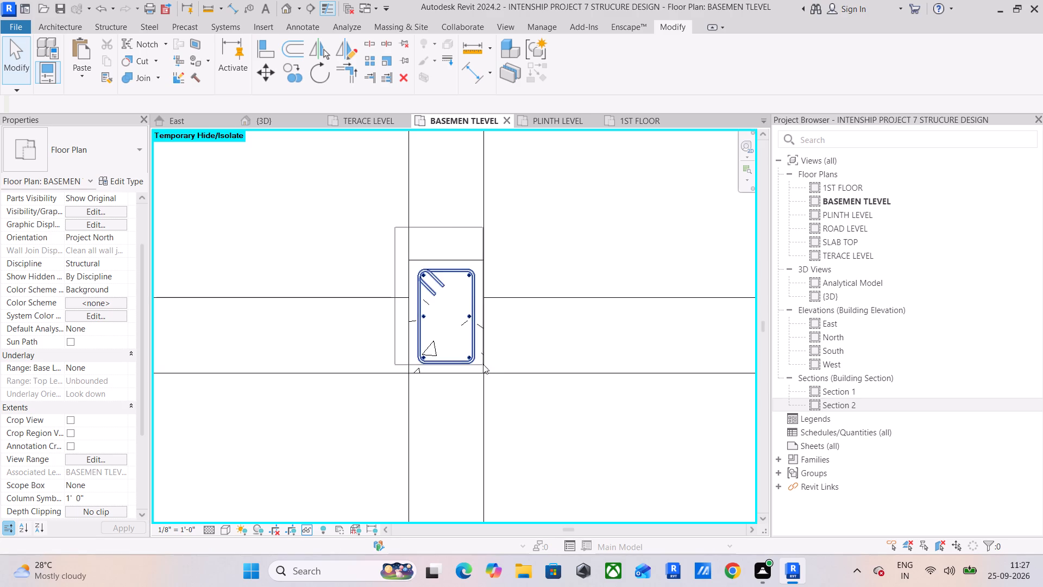
left_click_drag(483, 364, 480, 369)
key("Delete")
Delete all ties and longitudinal bars from the easternmost crossing column on the second beam row.
scroll(548, 364, "up", 1)
middle_click_drag(447, 366, 335, 346)
scroll(350, 338, "down", 6)
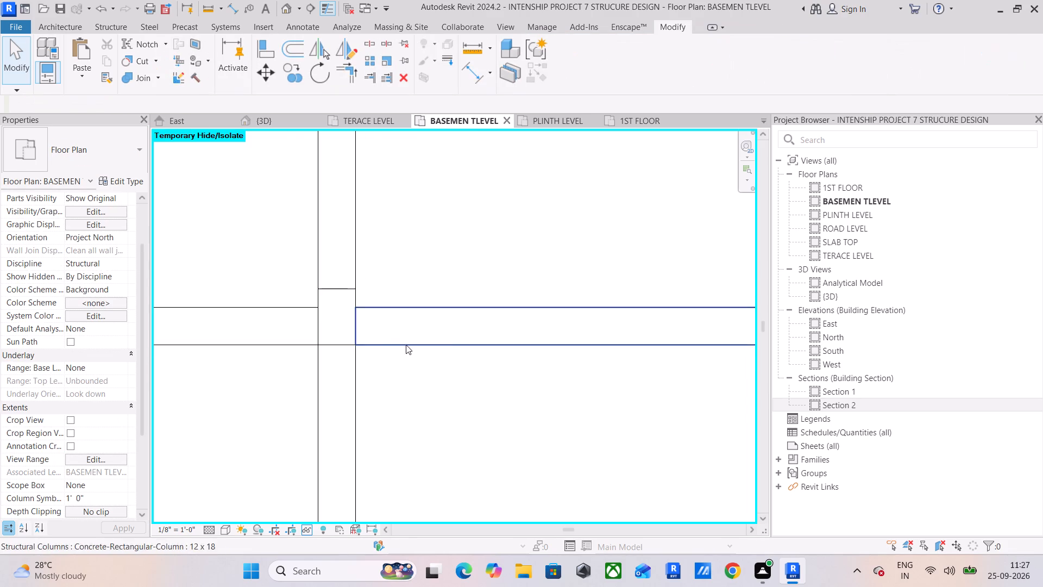
middle_click_drag(467, 345, 256, 325)
scroll(256, 325, "up", 1)
scroll(255, 325, "down", 3)
scroll(497, 289, "up", 5)
left_click_drag(467, 249, 512, 337)
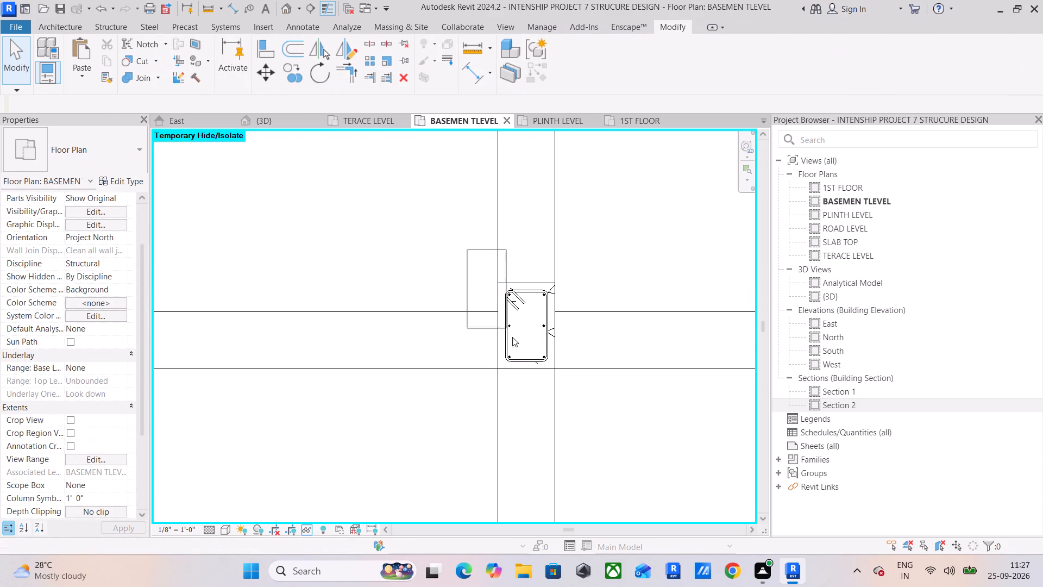
left_click_drag(512, 337, 550, 366)
key("Delete")
On the beam row below, delete the #3 T1 tie set and longitudinal bars from the easternmost crossing column.
scroll(550, 366, "down", 5)
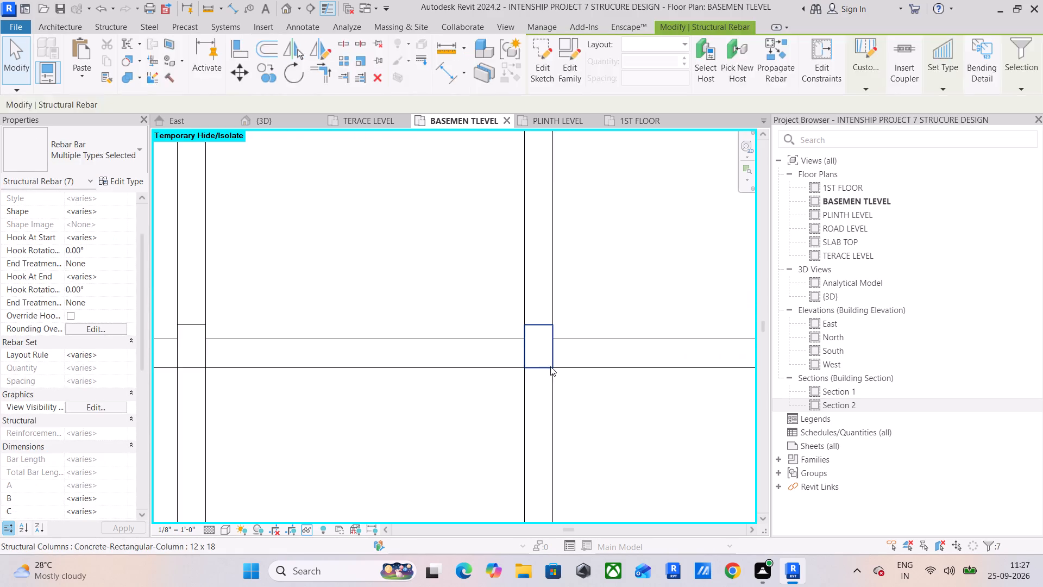
middle_click_drag(550, 366, 350, 301)
scroll(353, 306, "down", 1)
middle_click_drag(357, 313, 453, 171)
scroll(445, 250, "down", 5)
middle_click_drag(448, 319, 488, 168)
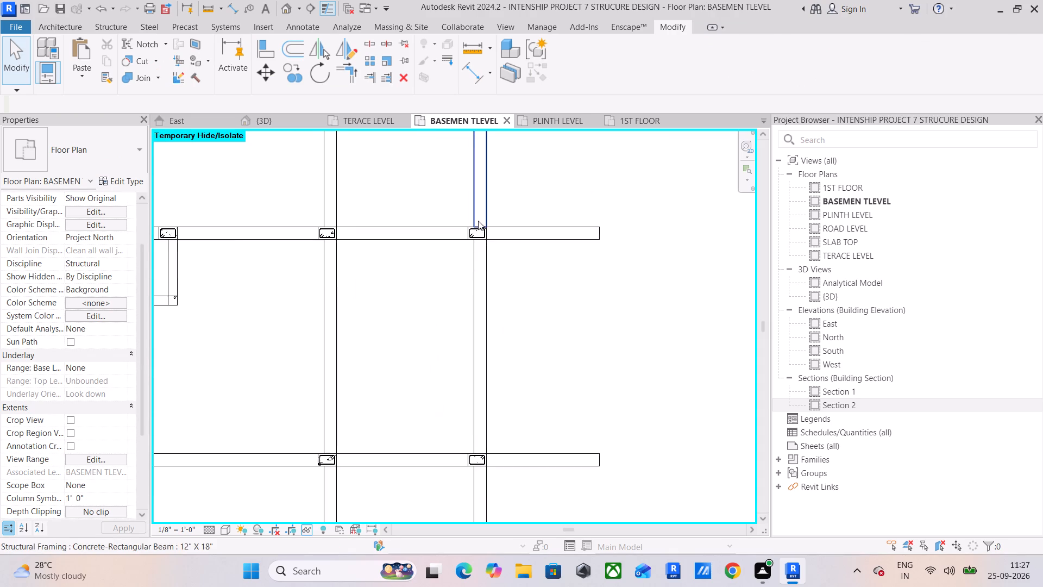
scroll(478, 221, "up", 10)
left_click_drag(452, 192, 539, 280)
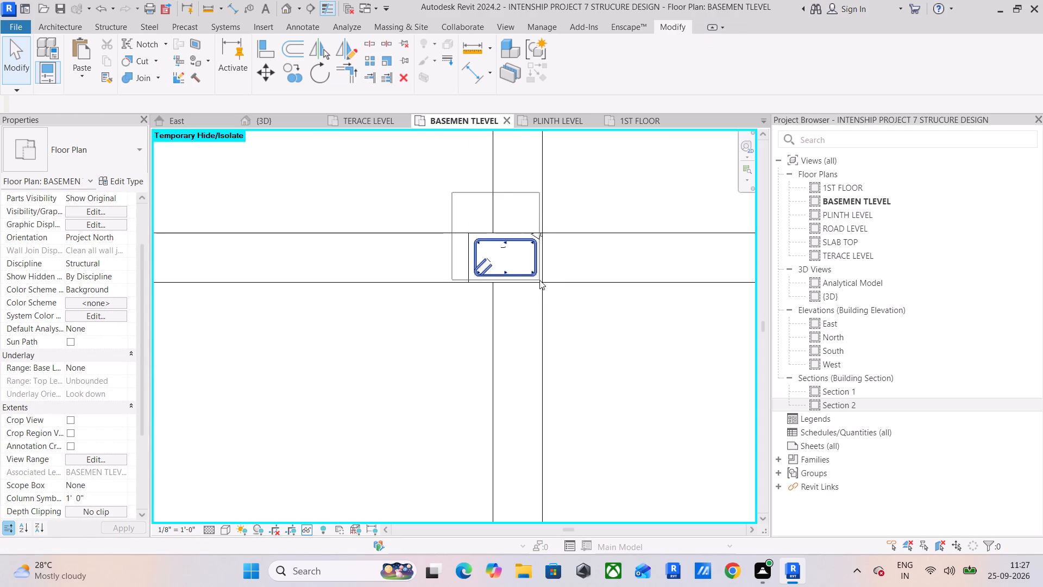
left_click_drag(539, 280, 545, 279)
left_click(541, 278)
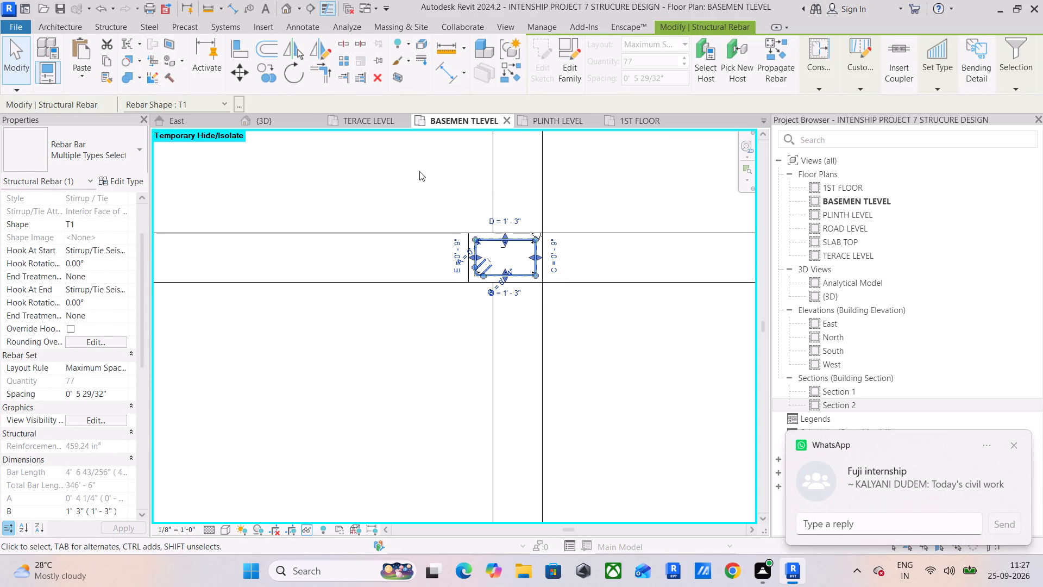
left_click(419, 171)
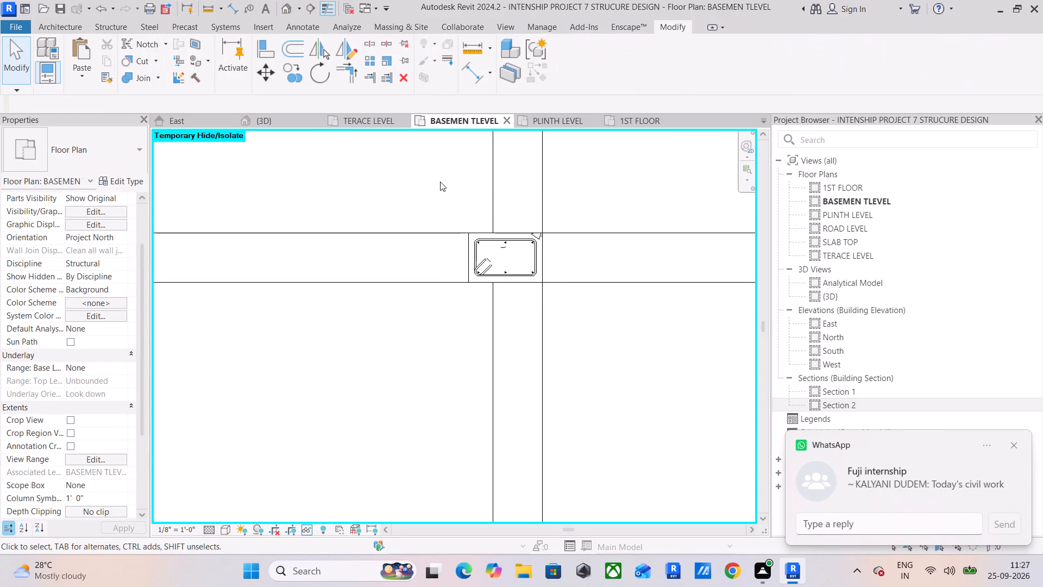
scroll(442, 186, "up", 4)
middle_click_drag(448, 199, 376, 151)
left_click_drag(373, 164, 392, 196)
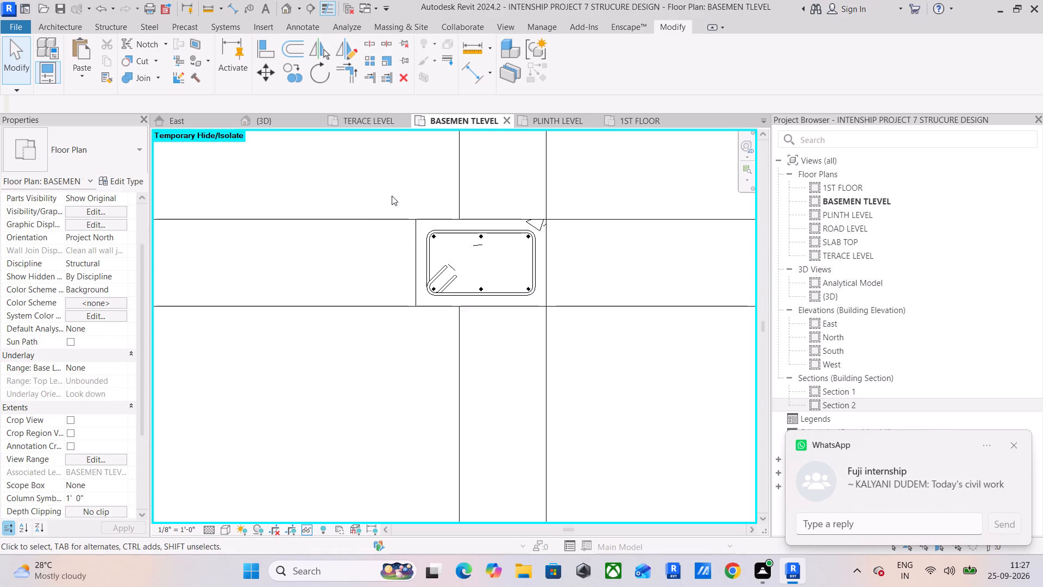
left_click_drag(392, 196, 540, 300)
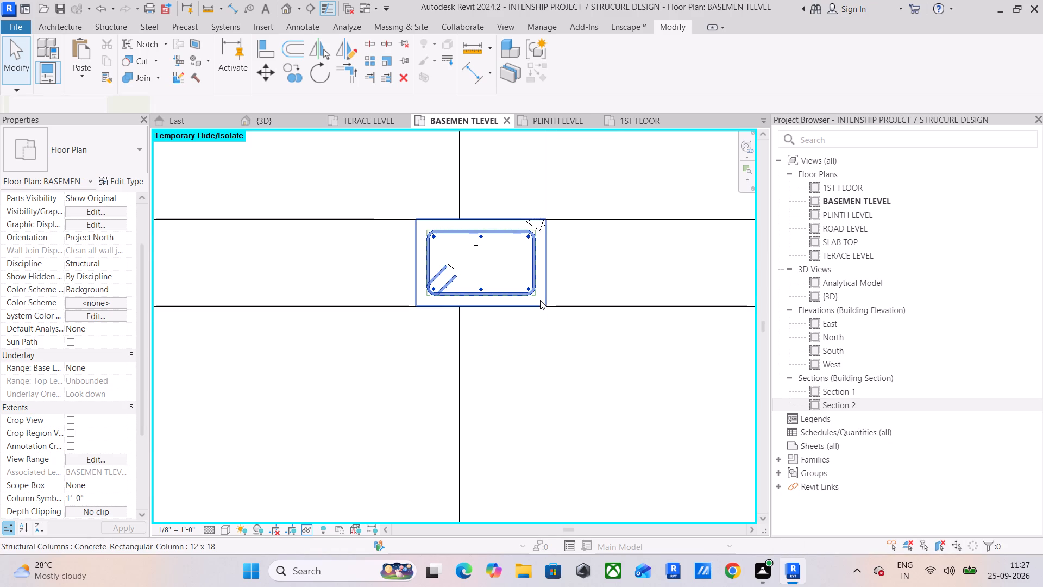
scroll(513, 291, "up", 4)
key("Delete")
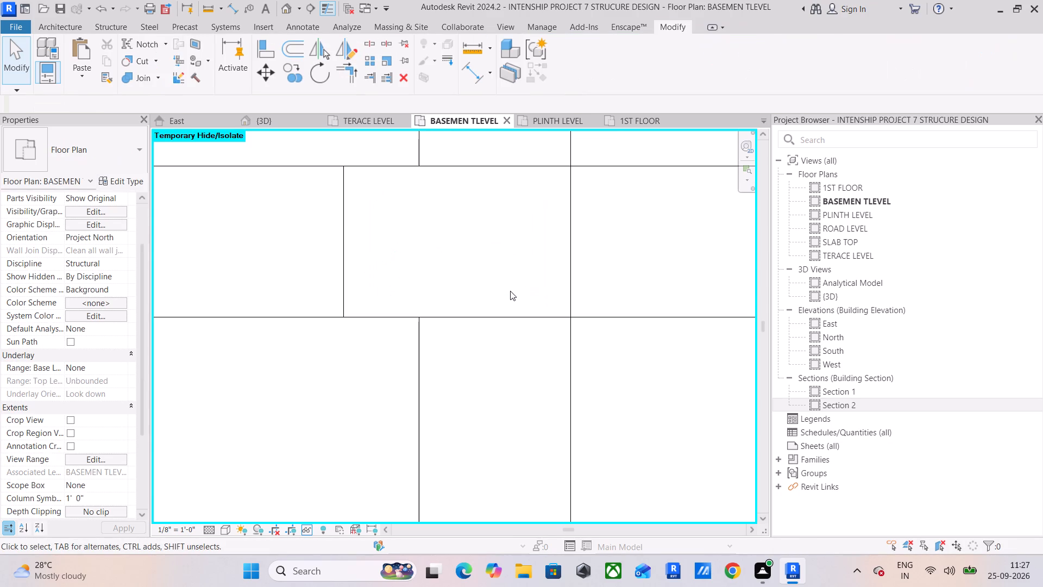
Delete the tie set and longitudinal bars from the adjacent crossing column to the west on the third beam row.
scroll(510, 291, "down", 10)
middle_click_drag(442, 273, 665, 270)
scroll(519, 284, "down", 3)
middle_click_drag(395, 273, 510, 259)
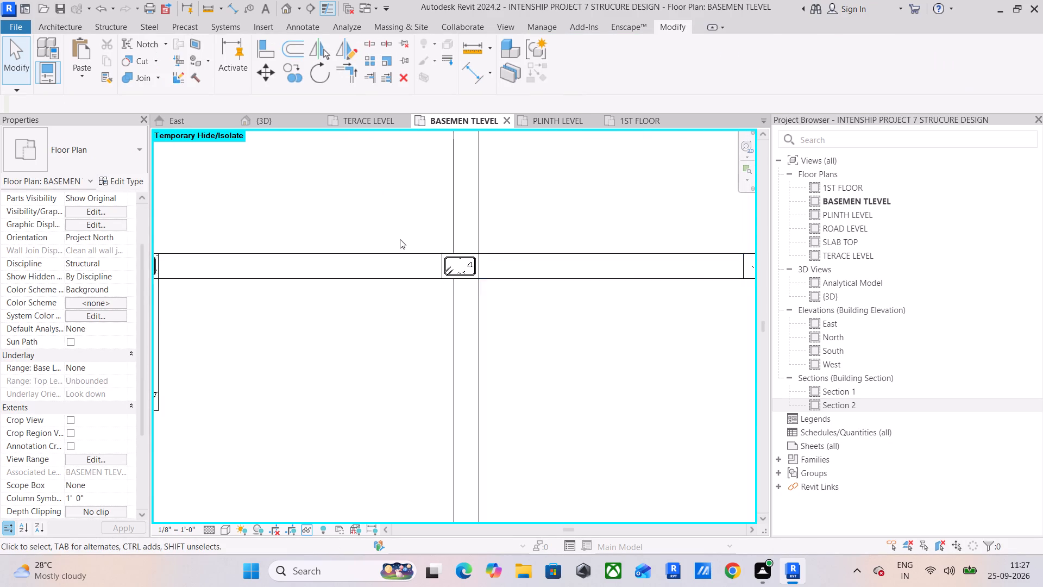
scroll(384, 233, "up", 8)
middle_click_drag(443, 259, 216, 147)
scroll(282, 160, "up", 4)
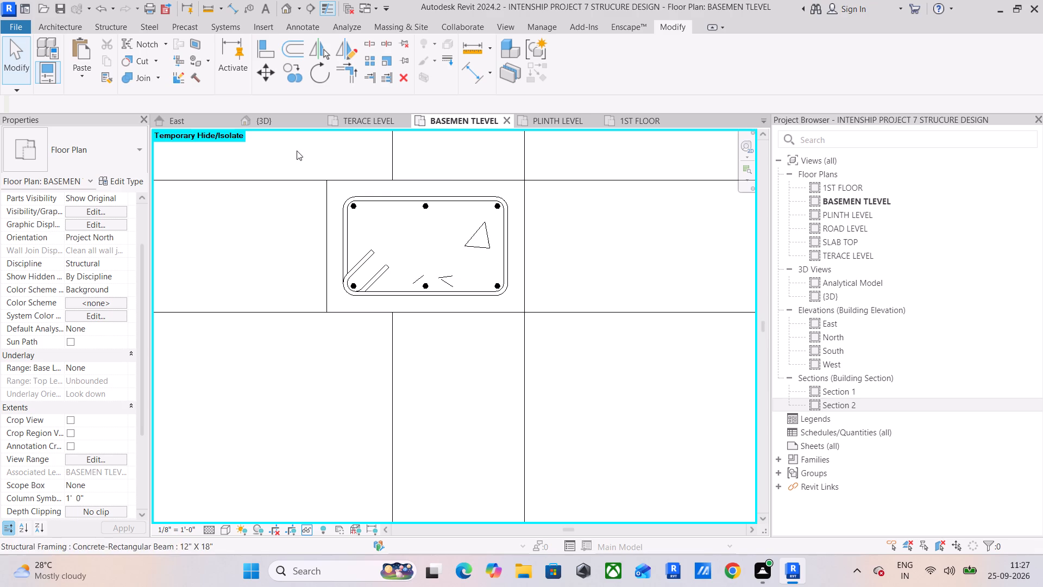
left_click_drag(297, 151, 515, 303)
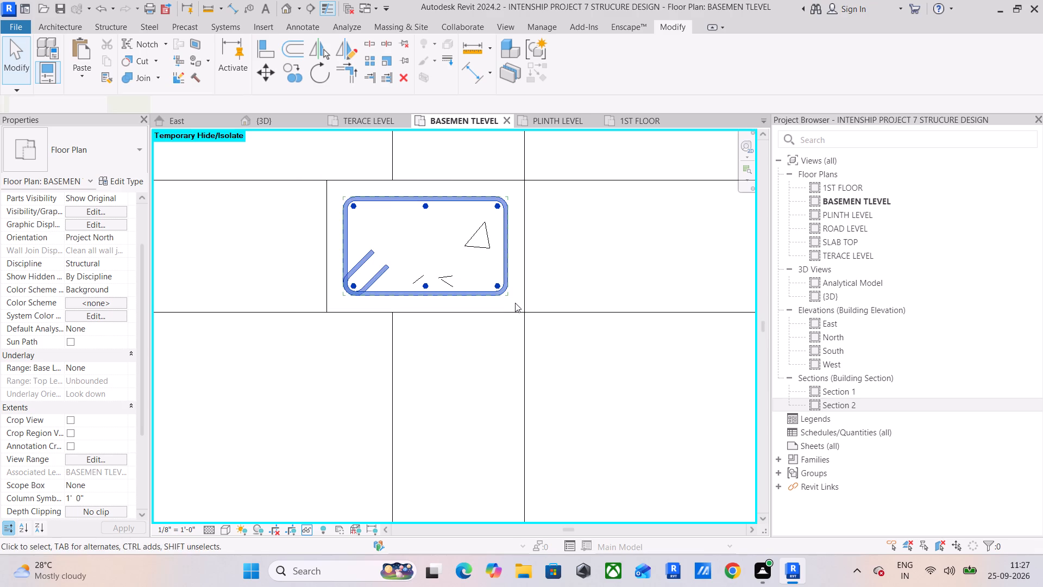
key("Delete")
Delete the ties and longitudinal bars from the column at the upper east corner of the small projecting beam bay.
scroll(515, 303, "down", 10)
middle_click_drag(401, 280, 616, 287)
scroll(416, 296, "down", 1)
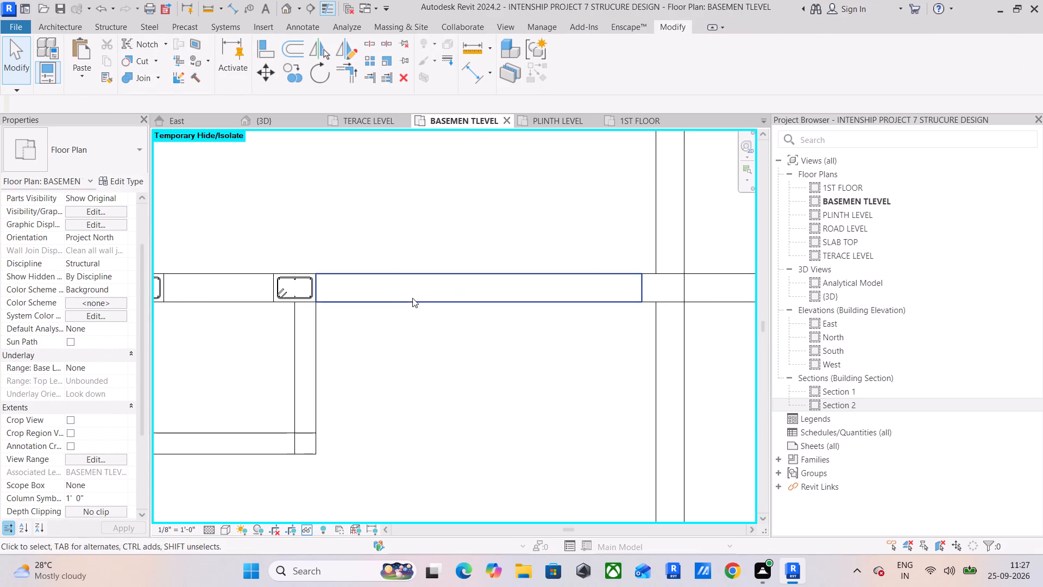
middle_click_drag(292, 280, 407, 267)
scroll(372, 258, "up", 5)
left_click_drag(387, 248, 492, 342)
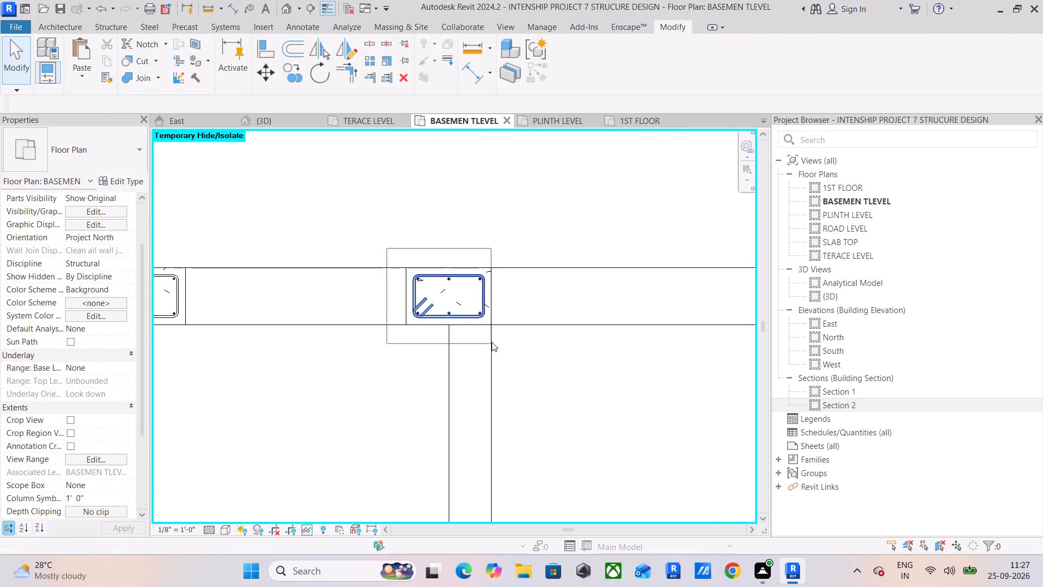
left_click_drag(492, 342, 489, 321)
key("Delete")
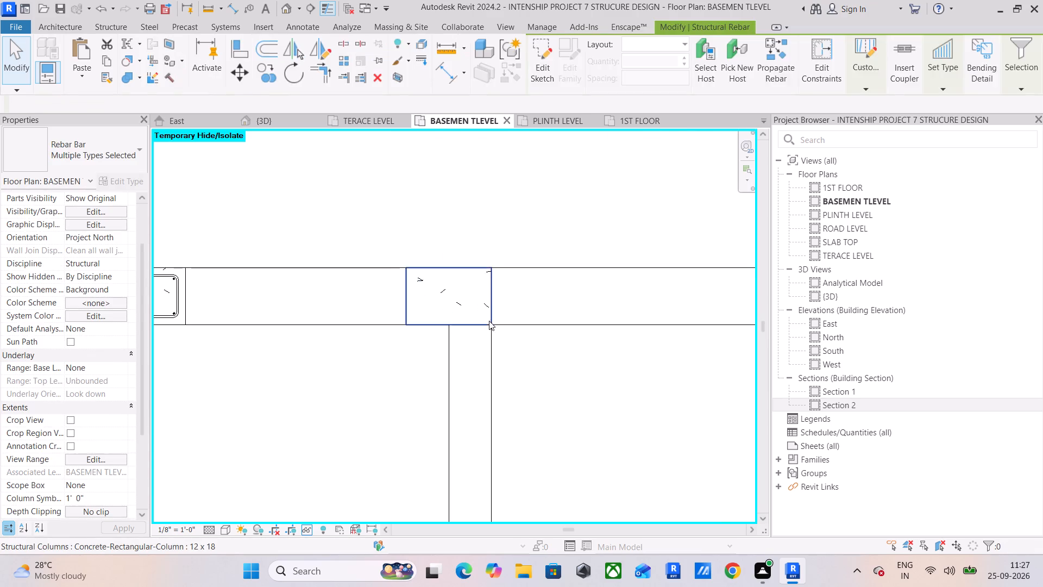
Delete the #3 T1 ties and longitudinal bars from the column at the small bay's upper west corner.
scroll(448, 321, "down", 5)
middle_click_drag(388, 310, 510, 301)
scroll(384, 283, "up", 5)
left_click_drag(387, 253, 416, 327)
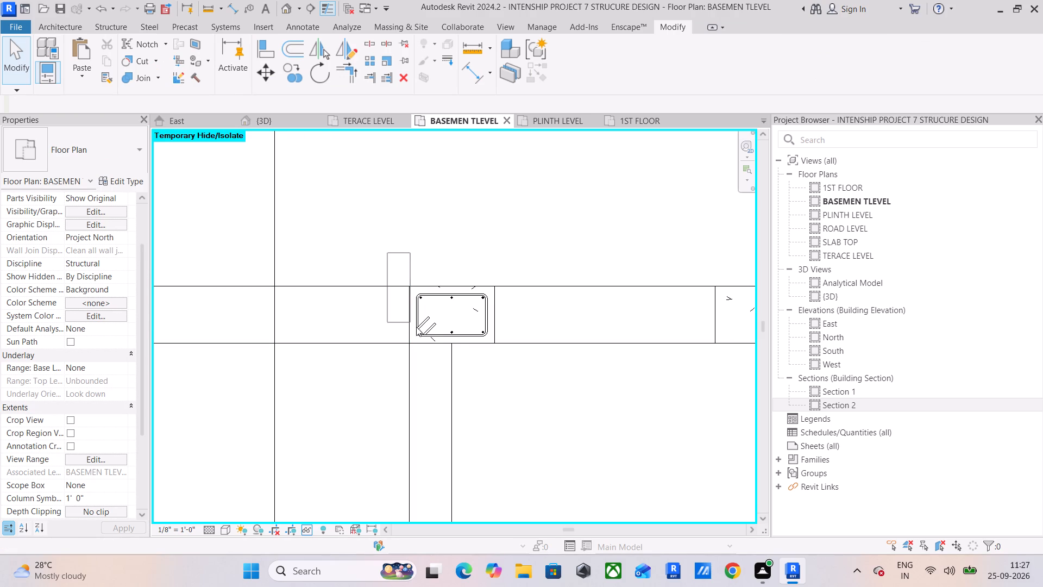
left_click_drag(416, 327, 491, 340)
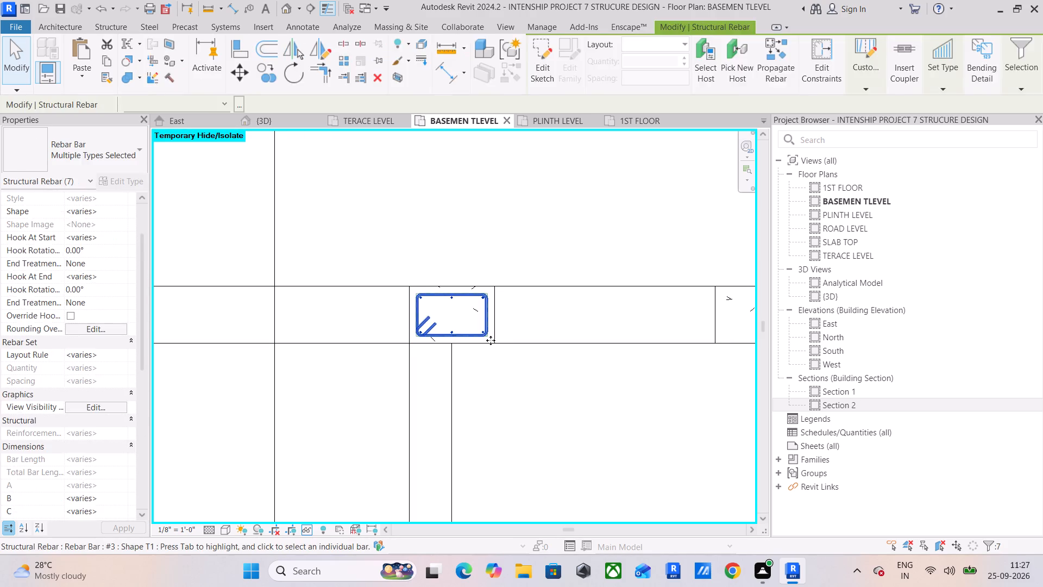
key("Delete")
On the lowest beam row, delete the ties and longitudinal bars from the intermediate column directly below the small bay.
scroll(477, 338, "down", 4)
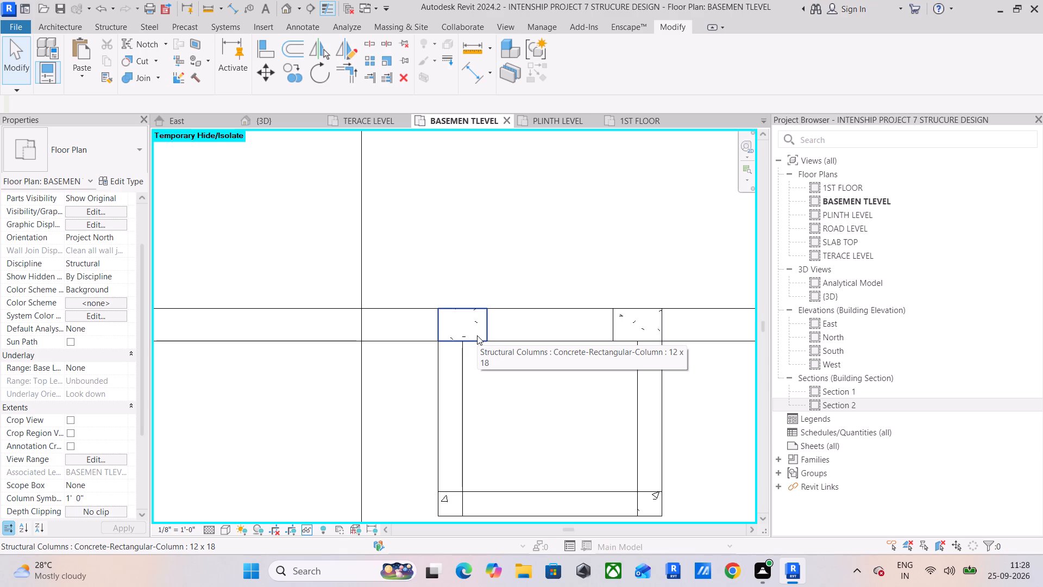
scroll(283, 340, "down", 5)
middle_click_drag(290, 337, 444, 342)
middle_click_drag(368, 335, 432, 303)
scroll(424, 326, "down", 4)
middle_click_drag(531, 341, 410, 231)
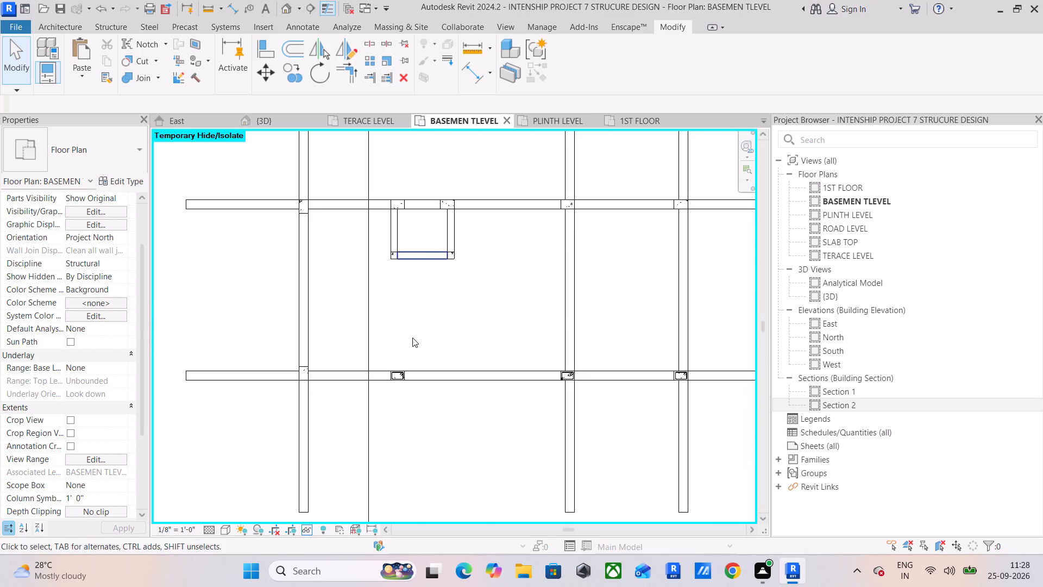
scroll(411, 336, "up", 4)
middle_click_drag(378, 362, 443, 218)
scroll(419, 261, "up", 10)
scroll(346, 223, "up", 2)
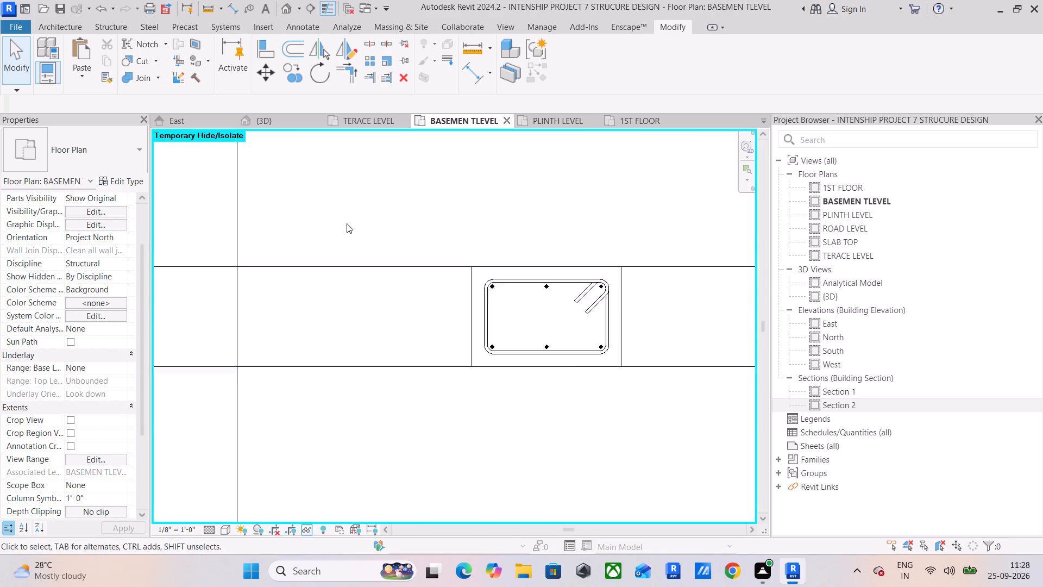
scroll(347, 223, "up", 2)
middle_click_drag(456, 242, 416, 186)
left_click_drag(414, 188, 607, 324)
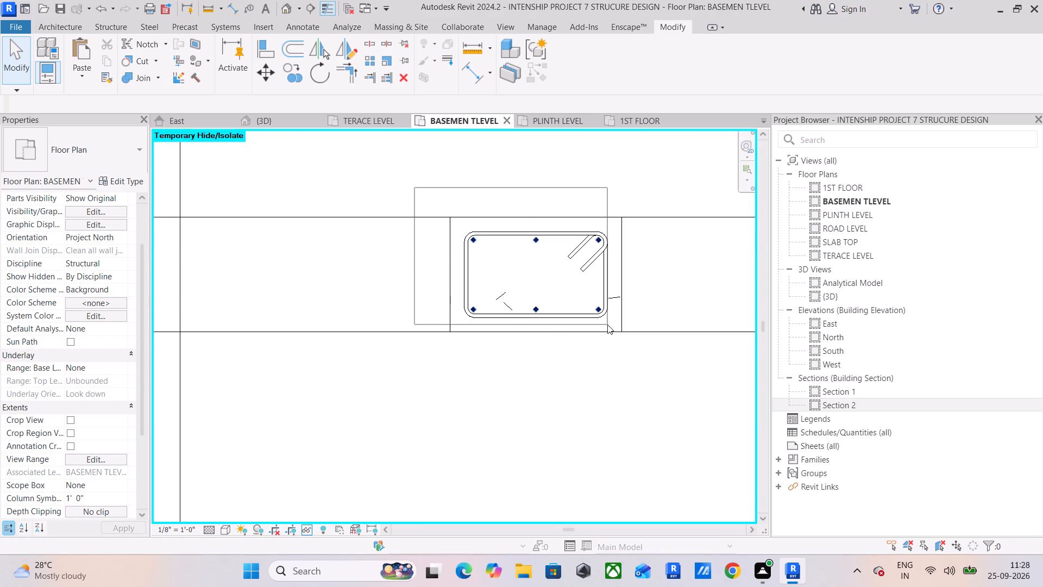
left_click_drag(607, 324, 615, 327)
key("Delete")
Delete the #3 T1 ties and longitudinal bars from the next crossing column to the east on the lowest beam row.
scroll(615, 327, "down", 2)
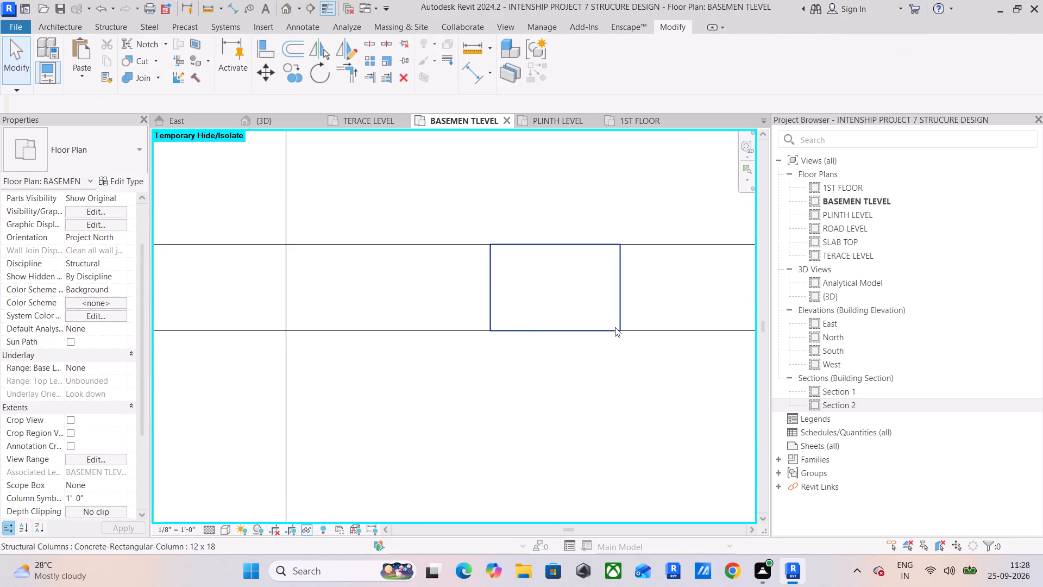
scroll(615, 327, "down", 5)
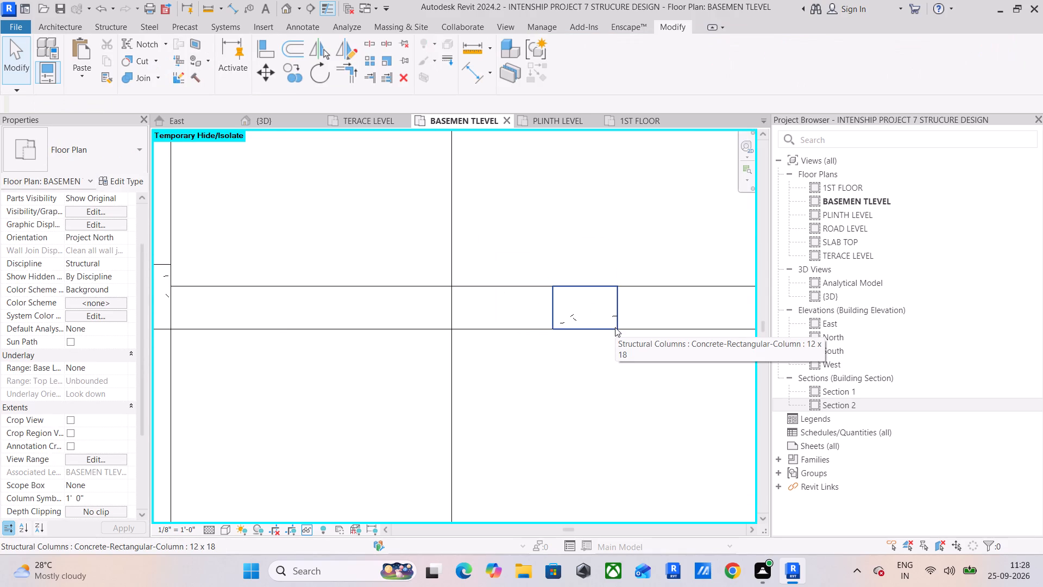
middle_click_drag(613, 329, 288, 326)
scroll(410, 320, "down", 3)
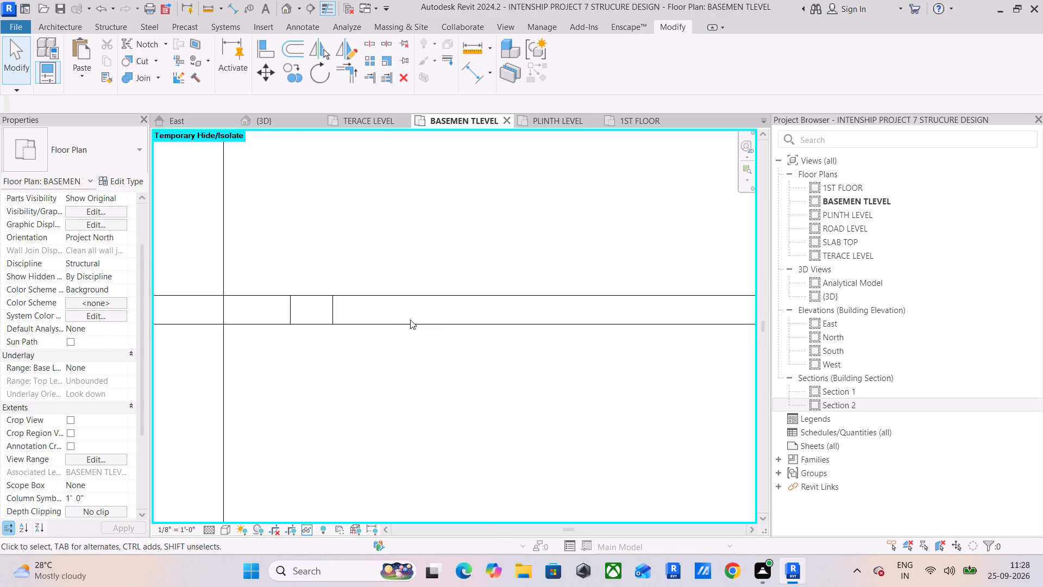
scroll(410, 320, "down", 2)
middle_click_drag(502, 328, 210, 307)
scroll(433, 297, "up", 8)
left_click_drag(399, 247, 418, 300)
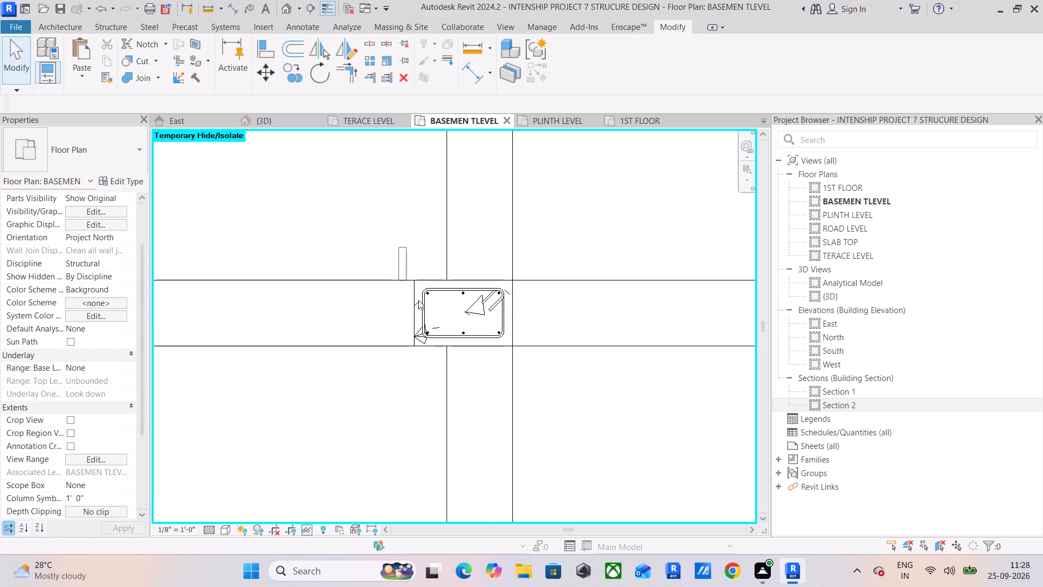
left_click_drag(418, 300, 508, 340)
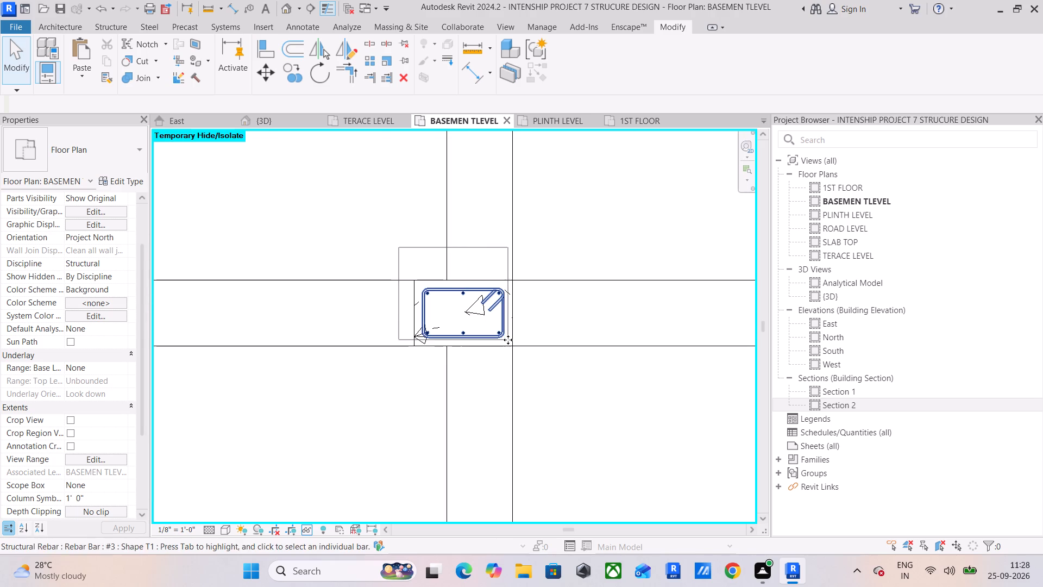
key("Delete")
Delete the ties and longitudinal bars from the easternmost crossing column on the lowest beam row.
scroll(508, 340, "down", 4)
middle_click_drag(513, 336, 240, 340)
scroll(240, 340, "up", 1)
scroll(272, 336, "down", 5)
middle_click_drag(409, 332, 356, 315)
scroll(419, 302, "up", 7)
middle_click_drag(455, 317, 455, 286)
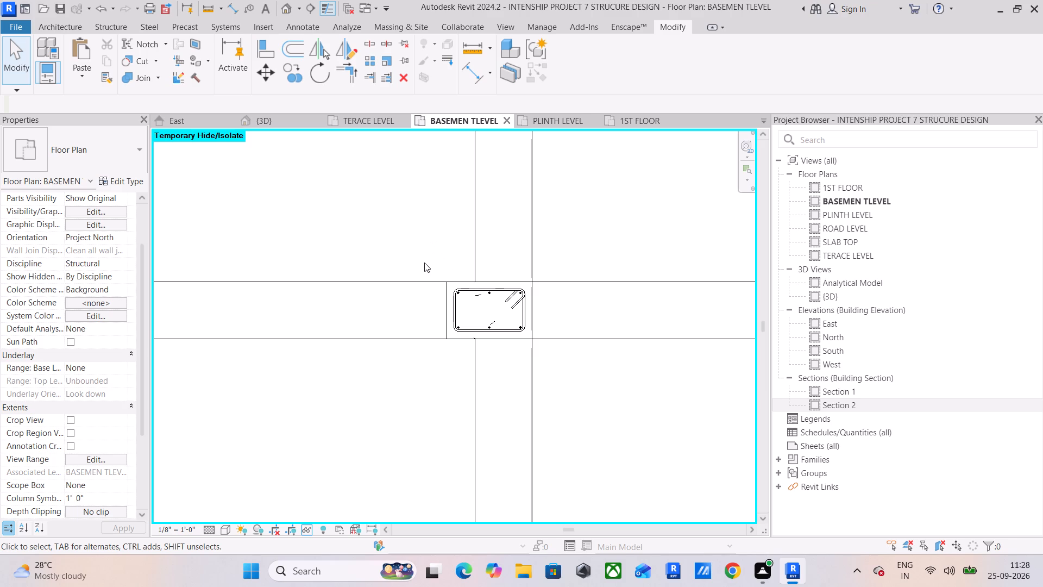
left_click_drag(424, 263, 481, 318)
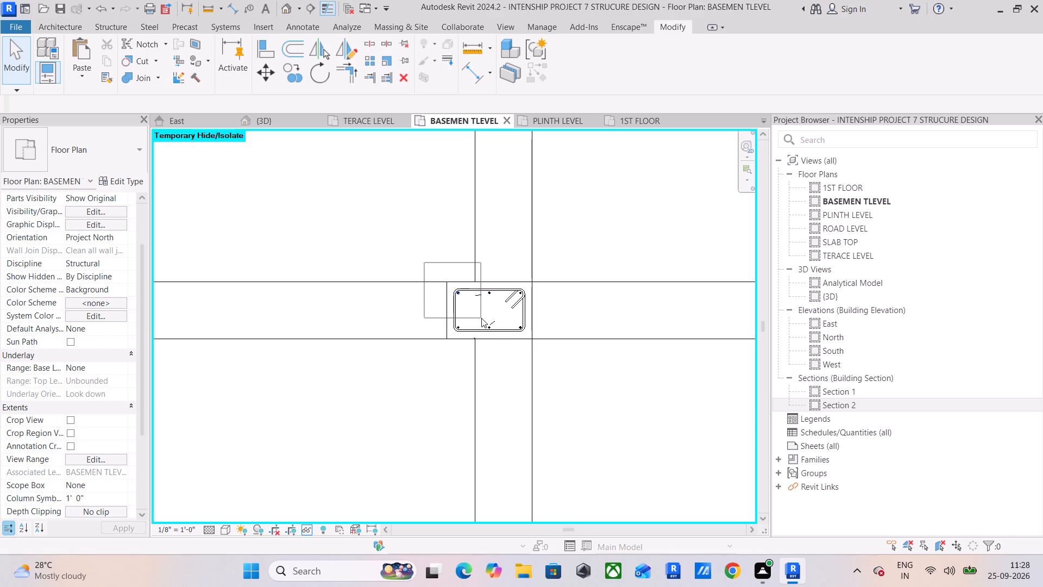
left_click_drag(481, 318, 531, 334)
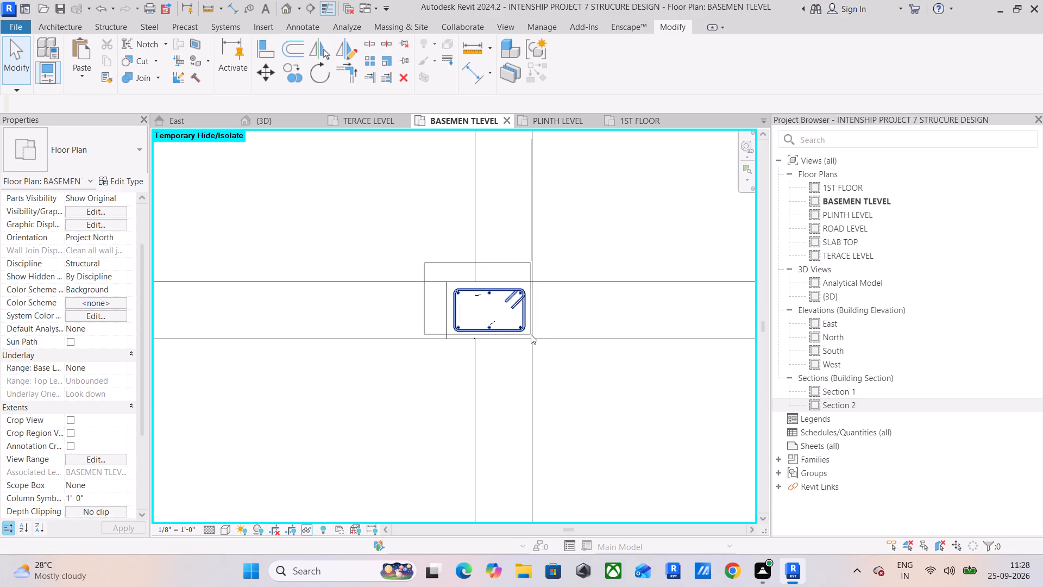
left_click_drag(531, 334, 529, 338)
key("Delete")
Check the columns on the lower beam rows and around the small bay for remaining ties and longitudinal bars.
scroll(457, 348, "down", 5)
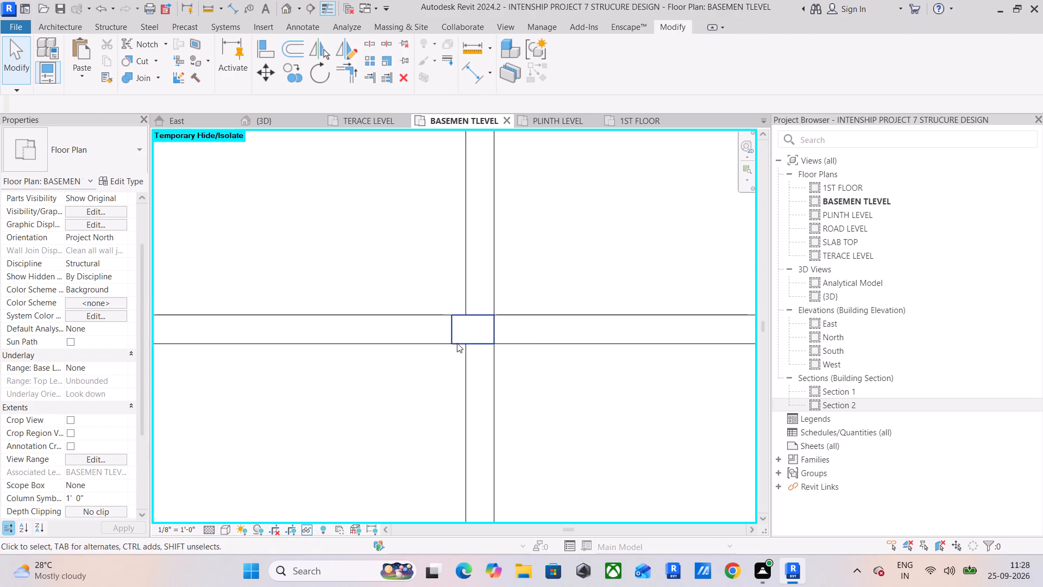
middle_click_drag(457, 343, 540, 232)
scroll(540, 232, "up", 1)
scroll(538, 237, "down", 6)
middle_click_drag(521, 261, 535, 236)
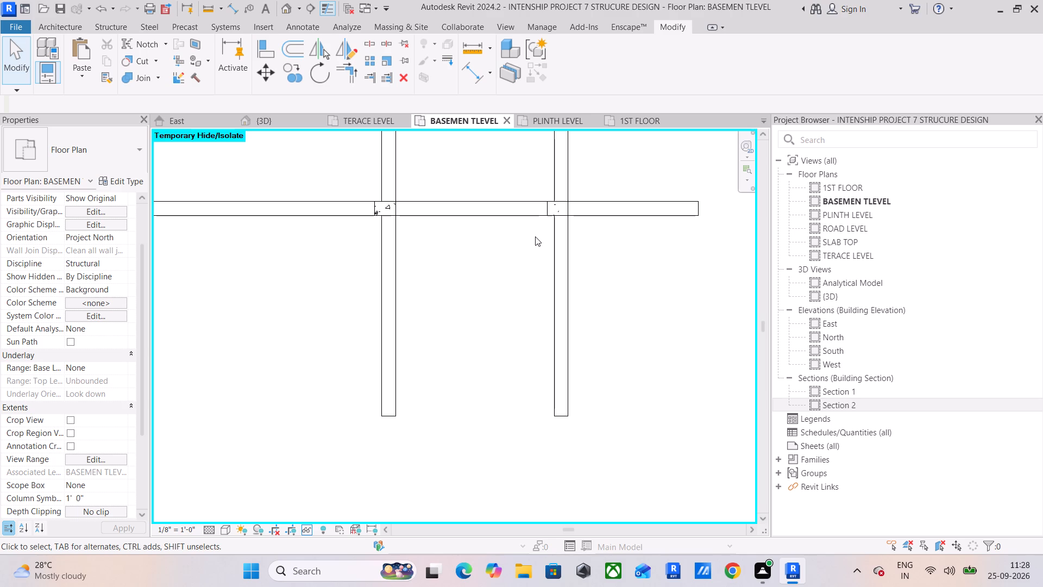
scroll(558, 258, "down", 4)
middle_click_drag(566, 264, 623, 245)
scroll(623, 245, "up", 1)
middle_click_drag(495, 279, 526, 334)
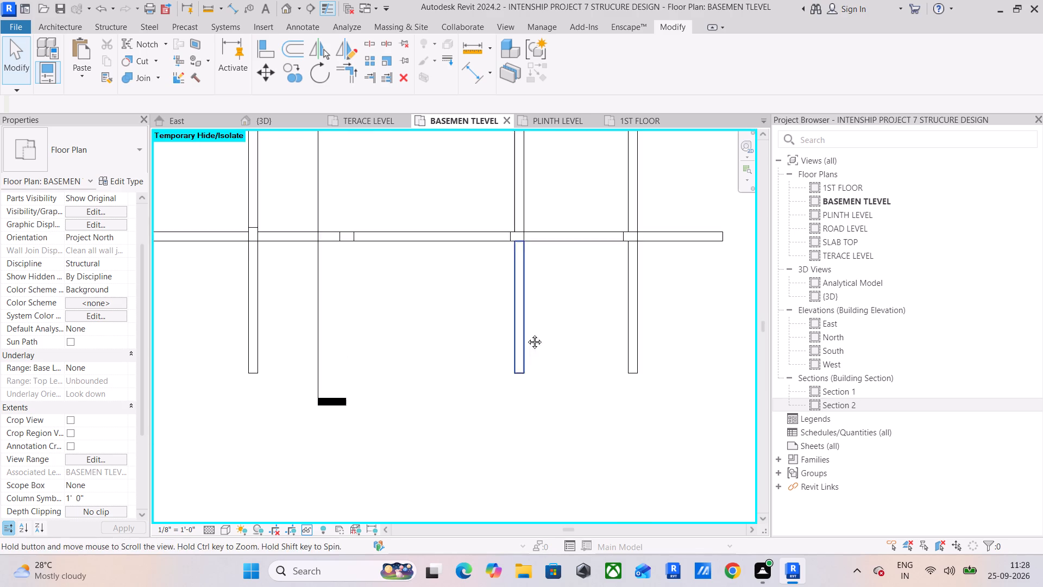
middle_click_drag(526, 334, 559, 371)
scroll(537, 314, "down", 6)
middle_click_drag(537, 314, 533, 335)
scroll(458, 262, "up", 5)
scroll(473, 306, "up", 5)
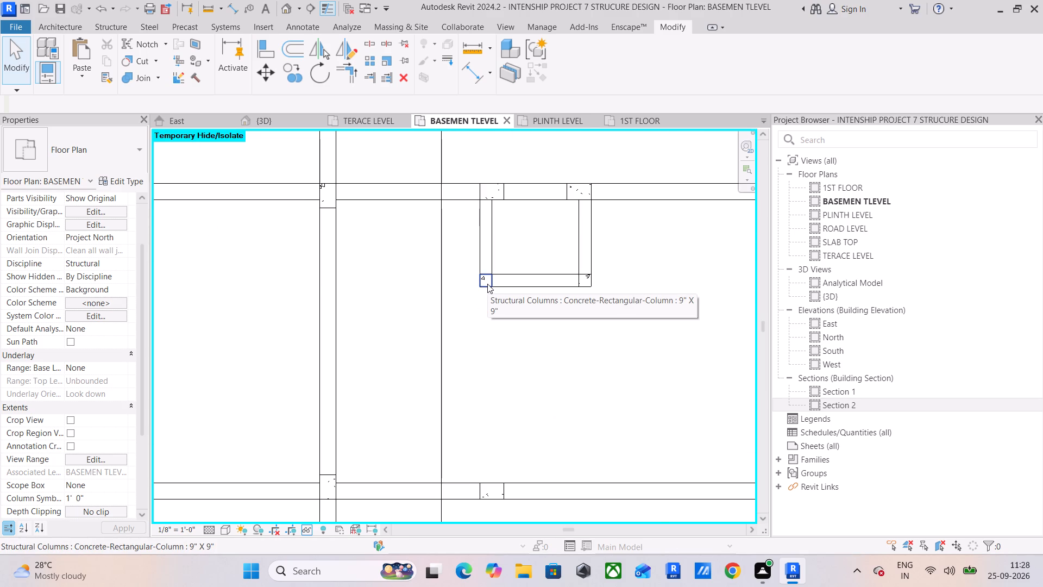
scroll(499, 231, "down", 9)
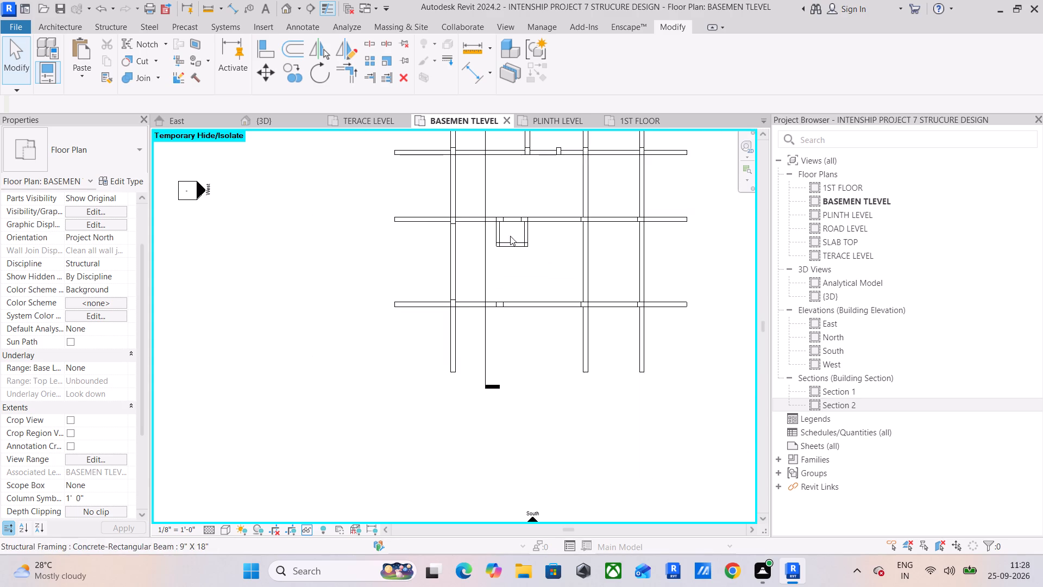
Delete the ties and longitudinal bars from the westernmost 12 x 18 crossing column on the uppermost beam row.
middle_click_drag(510, 236, 507, 342)
scroll(537, 291, "down", 5)
scroll(533, 238, "up", 13)
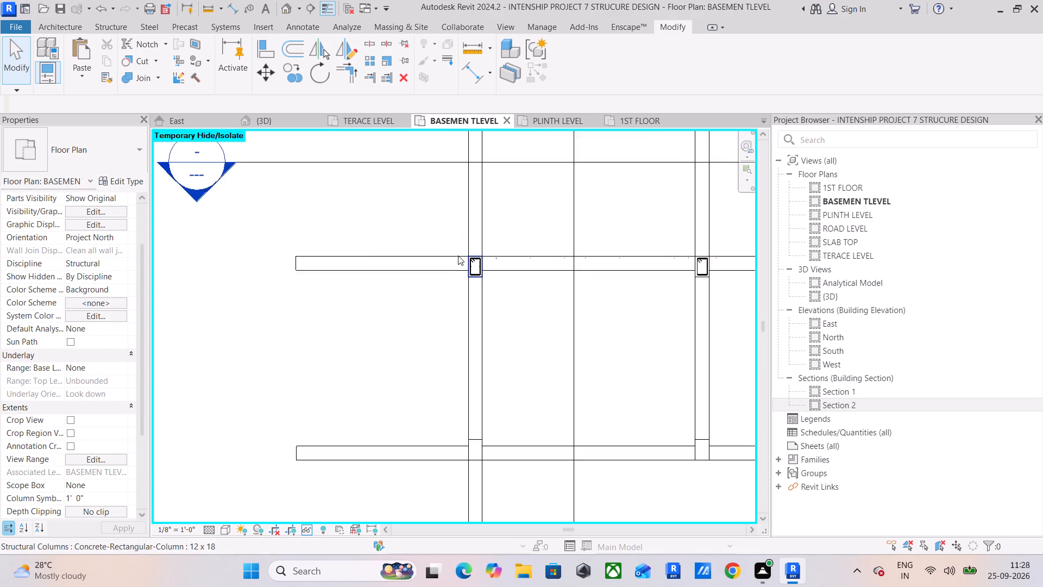
scroll(458, 255, "up", 10)
middle_click_drag(451, 258, 438, 192)
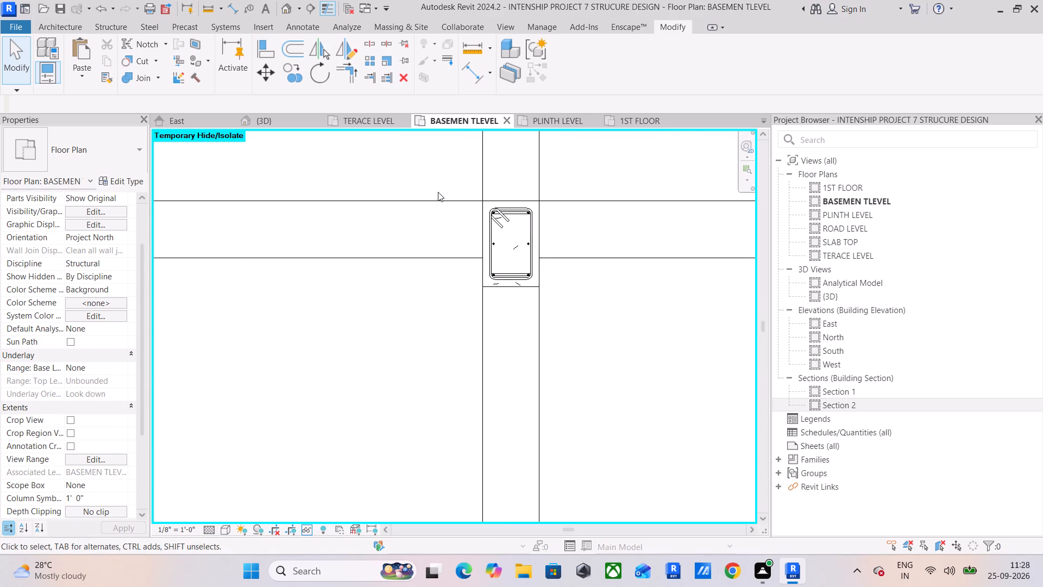
scroll(445, 189, "up", 3)
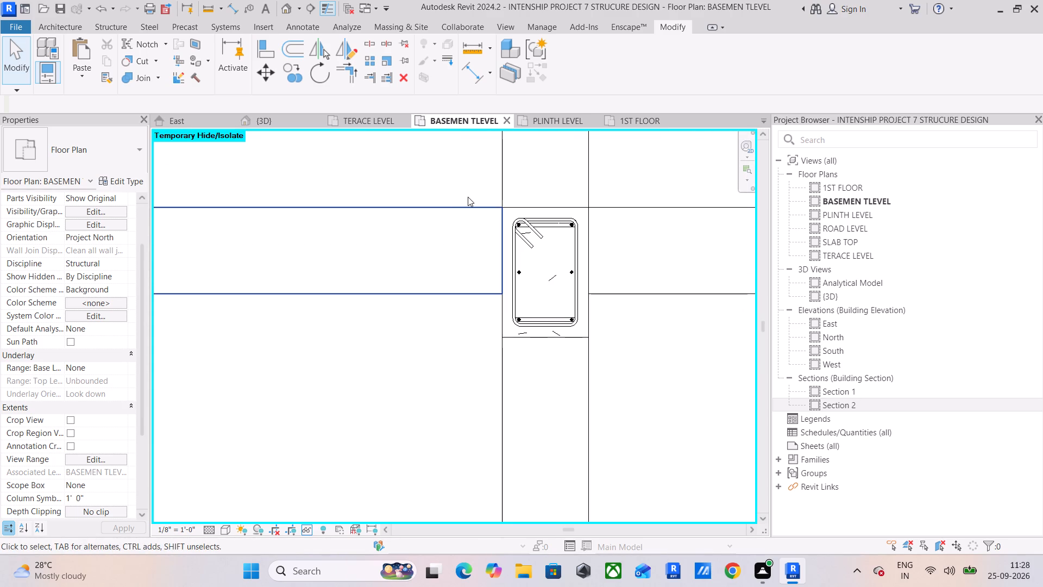
left_click_drag(473, 182, 577, 333)
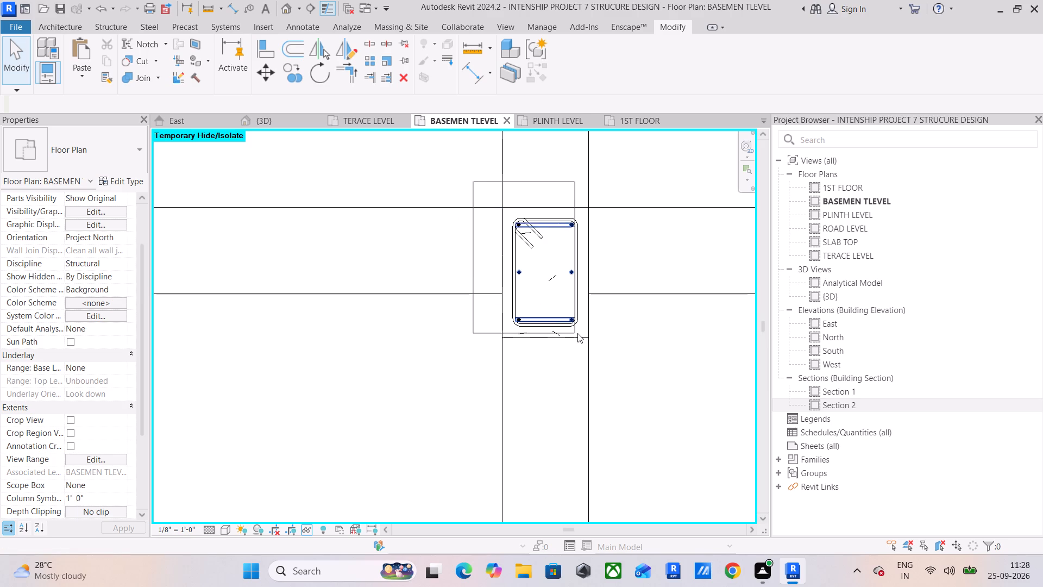
left_click_drag(577, 333, 583, 332)
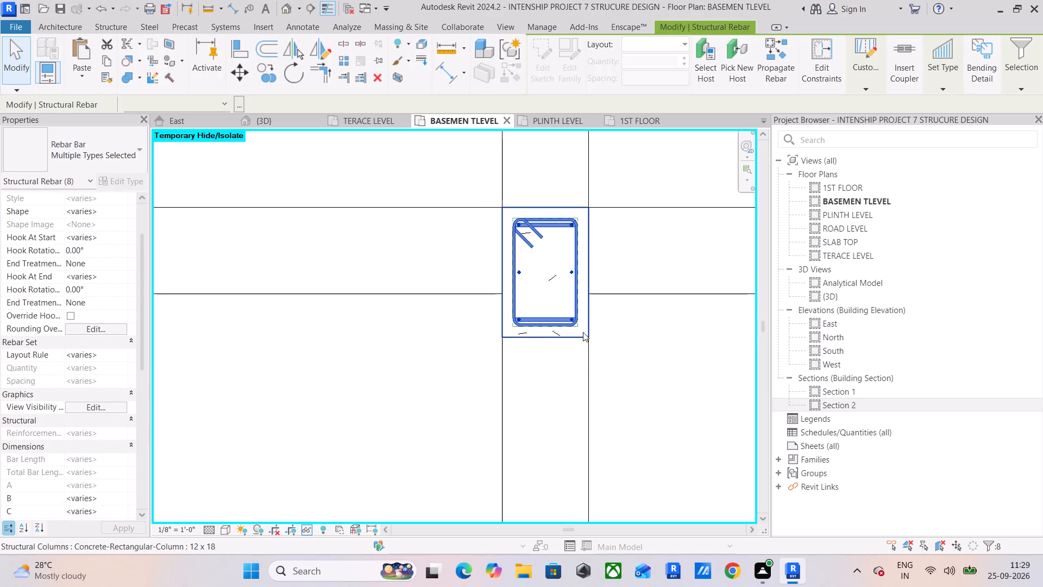
key("Delete")
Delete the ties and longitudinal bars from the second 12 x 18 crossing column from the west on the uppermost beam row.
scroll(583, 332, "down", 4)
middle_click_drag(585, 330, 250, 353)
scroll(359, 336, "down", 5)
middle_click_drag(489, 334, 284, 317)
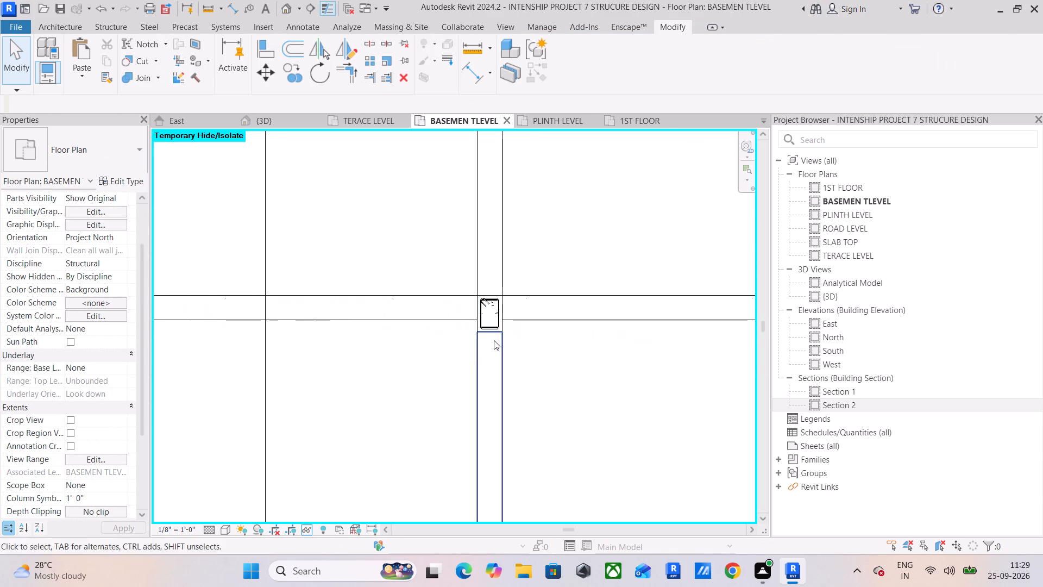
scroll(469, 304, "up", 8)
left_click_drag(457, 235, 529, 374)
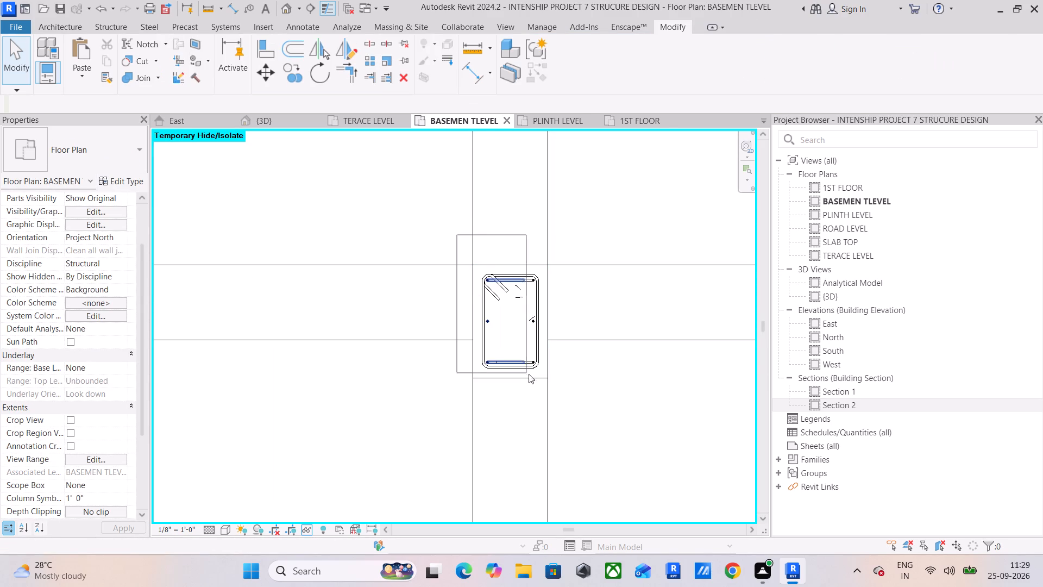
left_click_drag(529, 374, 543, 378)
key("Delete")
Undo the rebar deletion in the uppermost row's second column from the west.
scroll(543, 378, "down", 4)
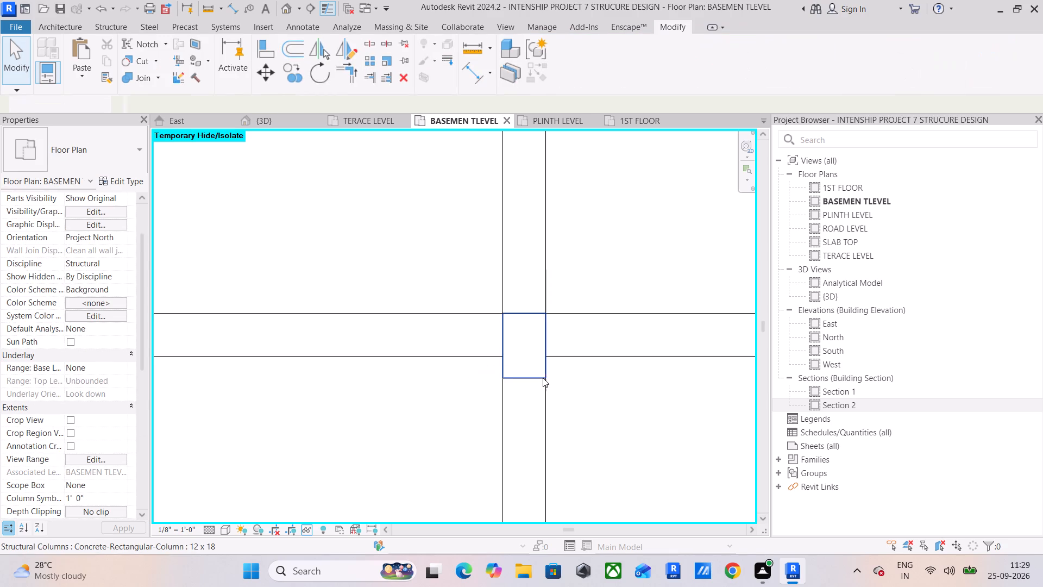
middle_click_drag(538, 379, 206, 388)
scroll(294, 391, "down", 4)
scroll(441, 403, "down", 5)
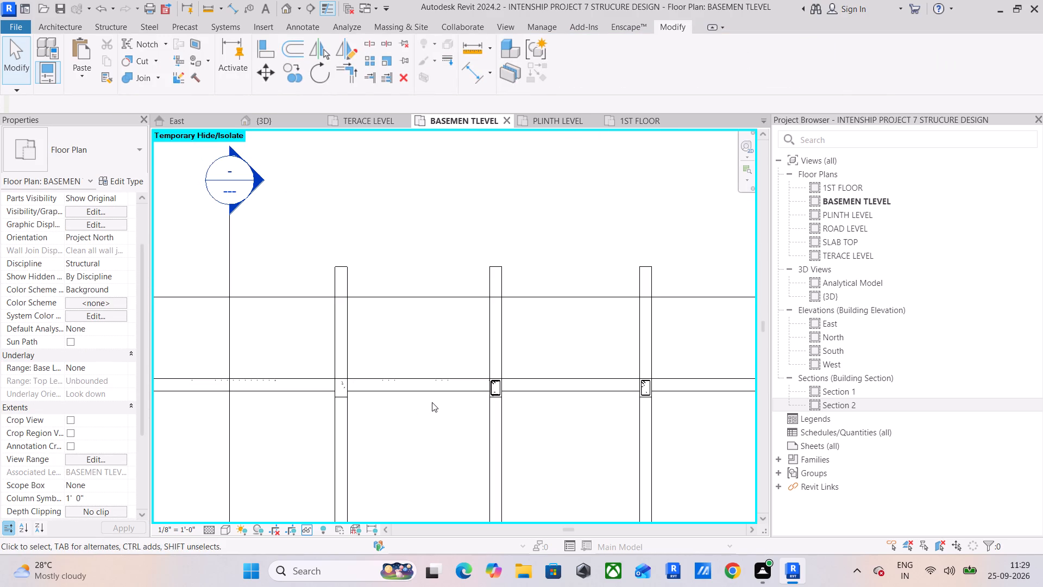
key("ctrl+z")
Delete the #3 T1 ties and longitudinal bars from the easternmost 12 x 18 crossing column on the uppermost beam row.
scroll(443, 391, "down", 10)
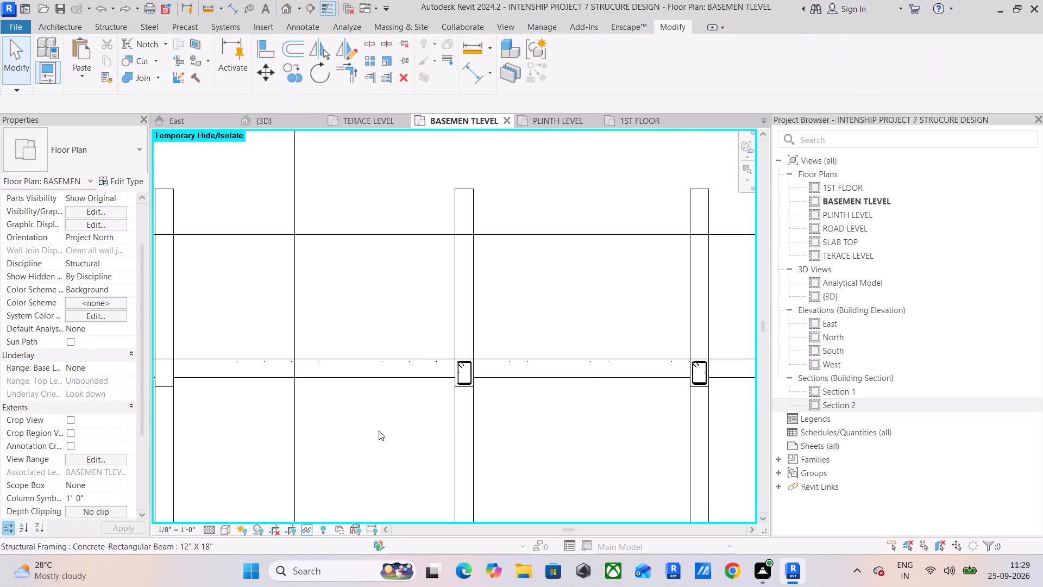
middle_click_drag(288, 434, 240, 429)
scroll(507, 398, "down", 3)
middle_click_drag(496, 400, 223, 366)
scroll(480, 340, "up", 8)
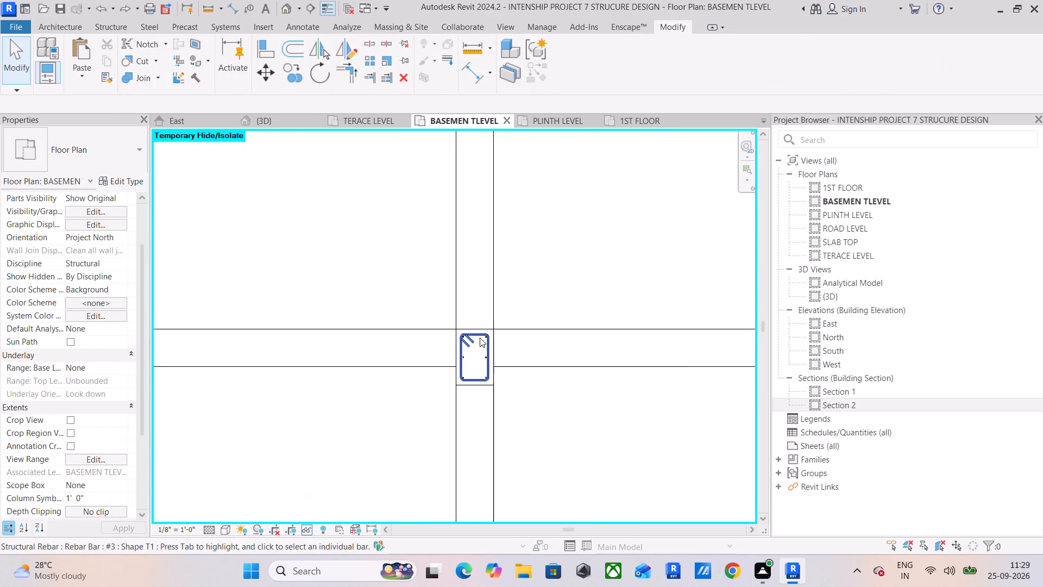
scroll(480, 338, "up", 4)
middle_click_drag(479, 338, 453, 272)
left_click_drag(398, 219, 423, 285)
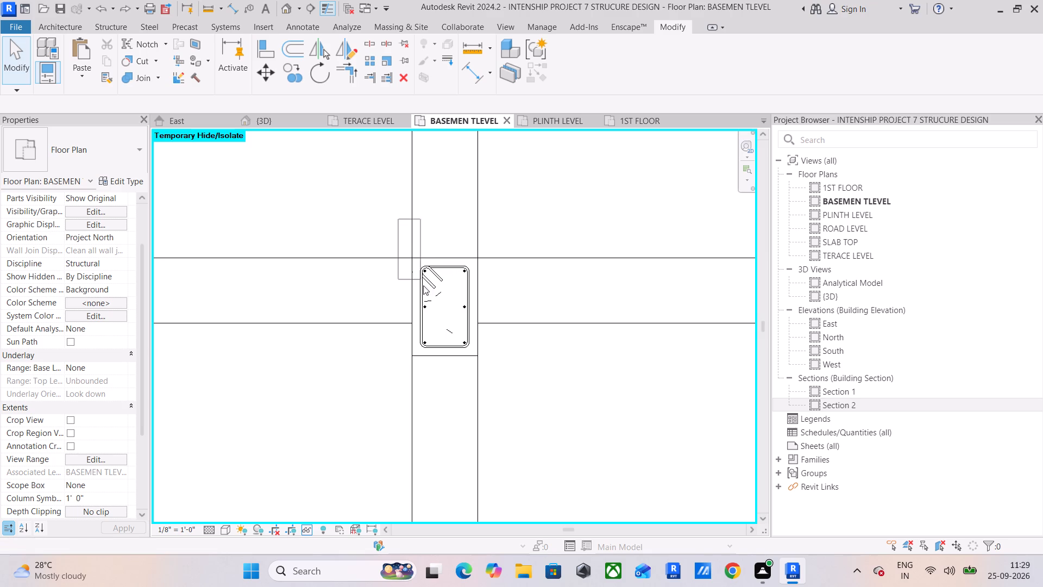
left_click_drag(423, 285, 473, 353)
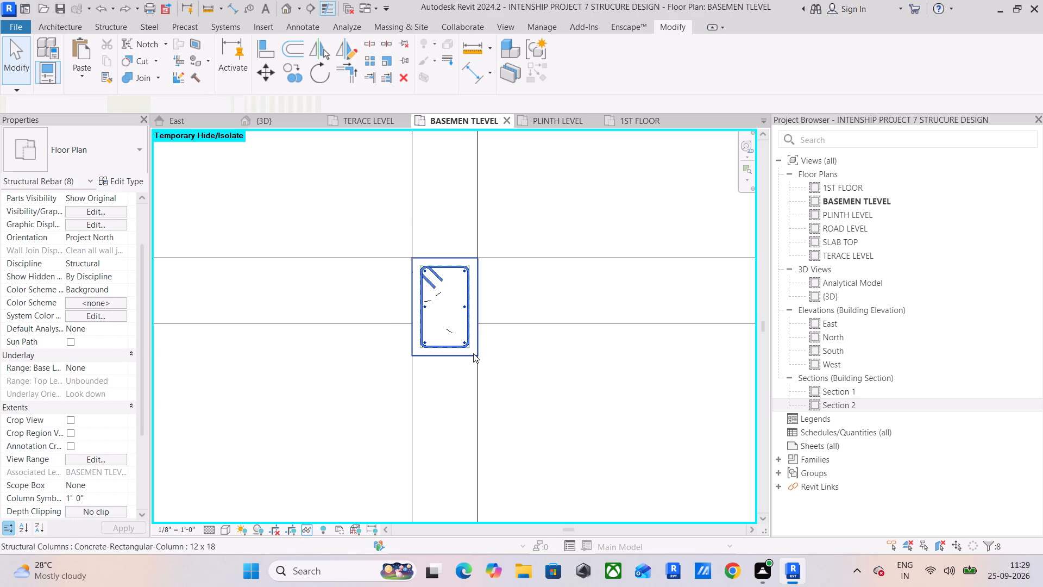
key("Delete")
Open the 3D view and examine the remaining column reinforcement along the building's back row.
scroll(473, 353, "down", 5)
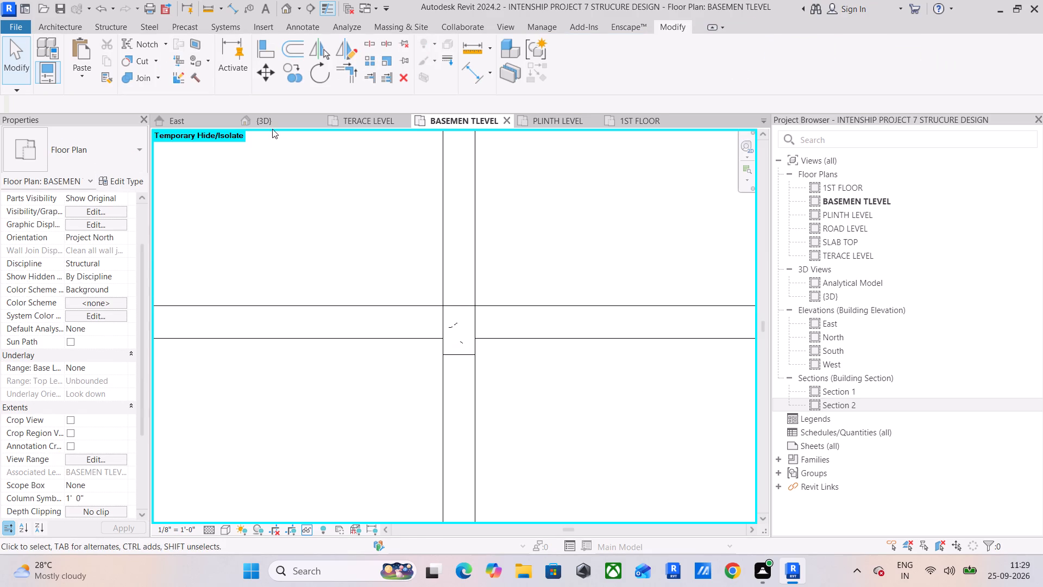
left_click(274, 123)
scroll(358, 362, "down", 4)
middle_click_drag(392, 432, 406, 348, "shift")
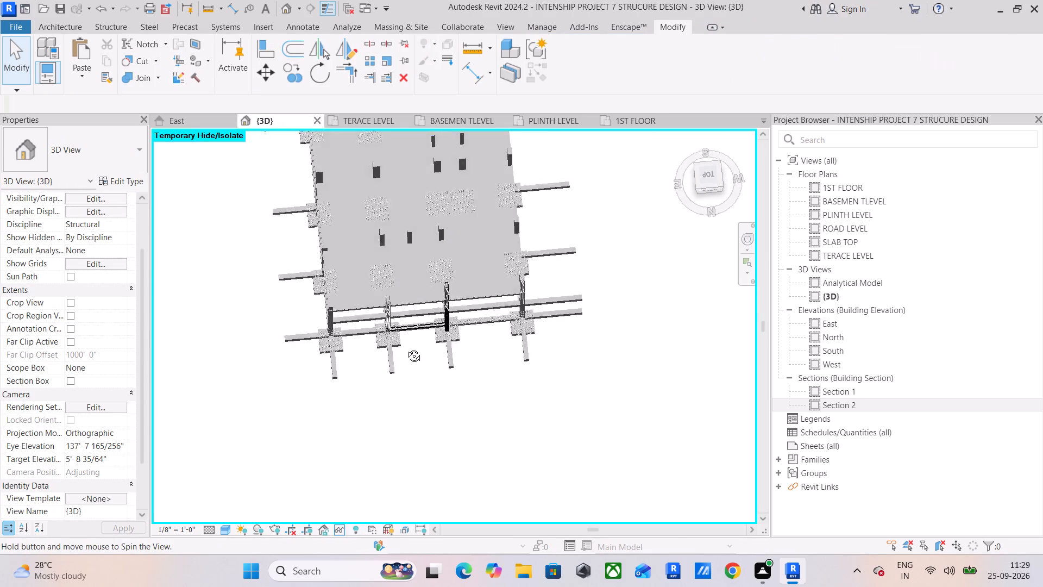
middle_click_drag(406, 348, 401, 233, "shift")
middle_click_drag(393, 328, 368, 461)
middle_click_drag(417, 411, 399, 333, "shift")
scroll(476, 277, "up", 4)
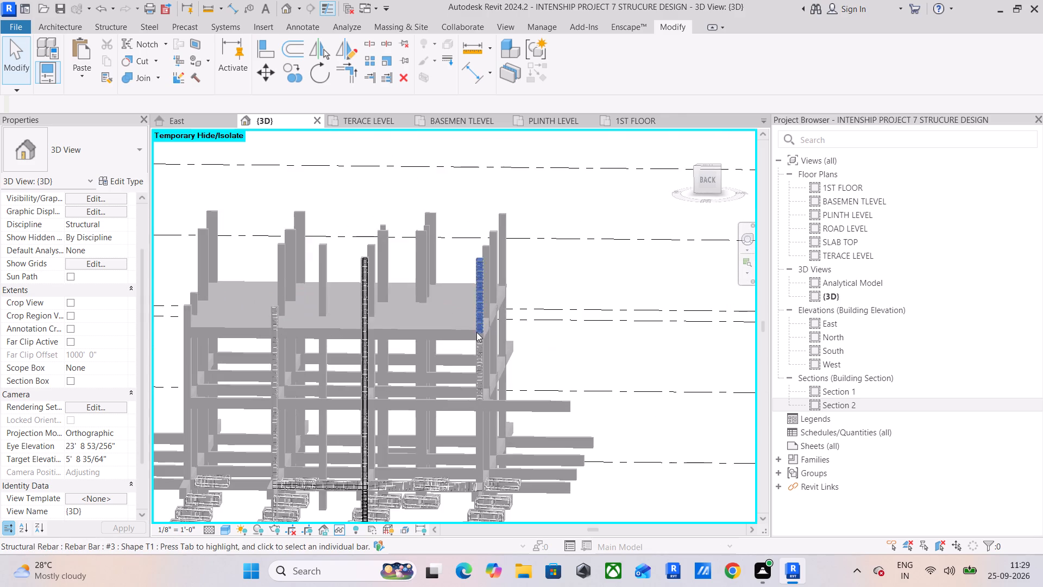
scroll(476, 334, "up", 5)
middle_click_drag(470, 383, 661, 415)
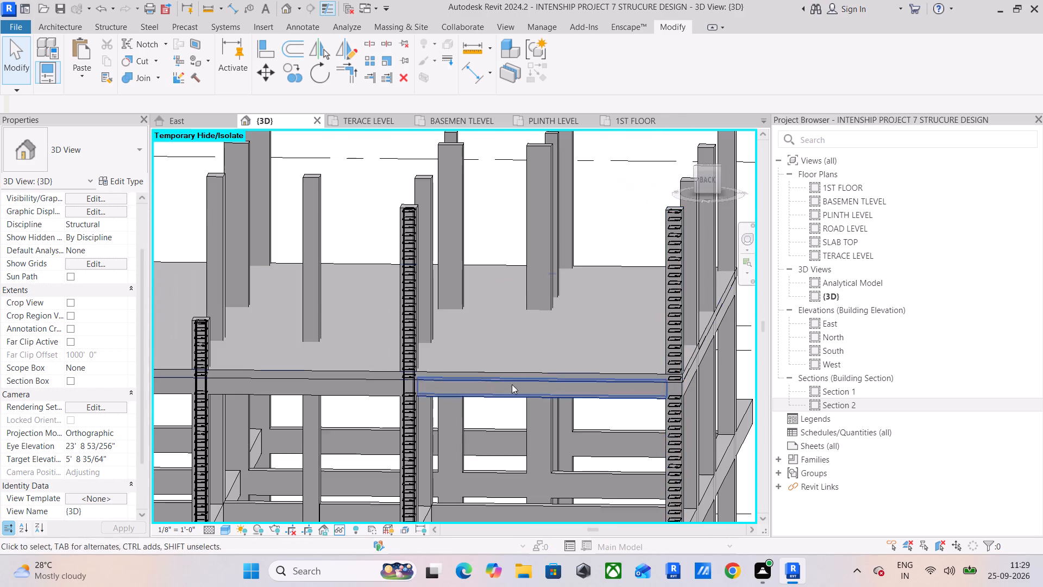
middle_click_drag(480, 377, 479, 343, "shift")
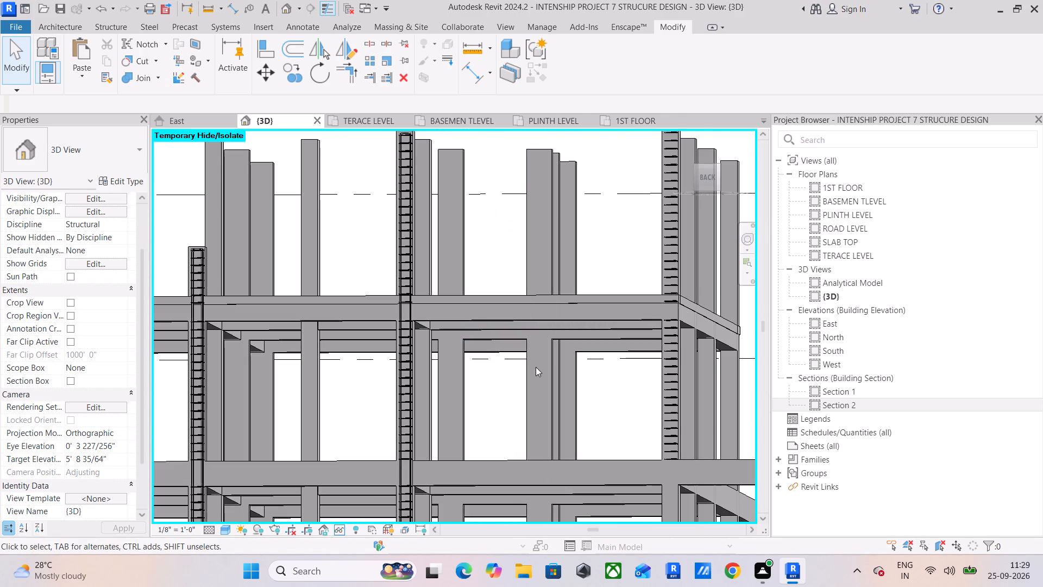
scroll(398, 283, "up", 4)
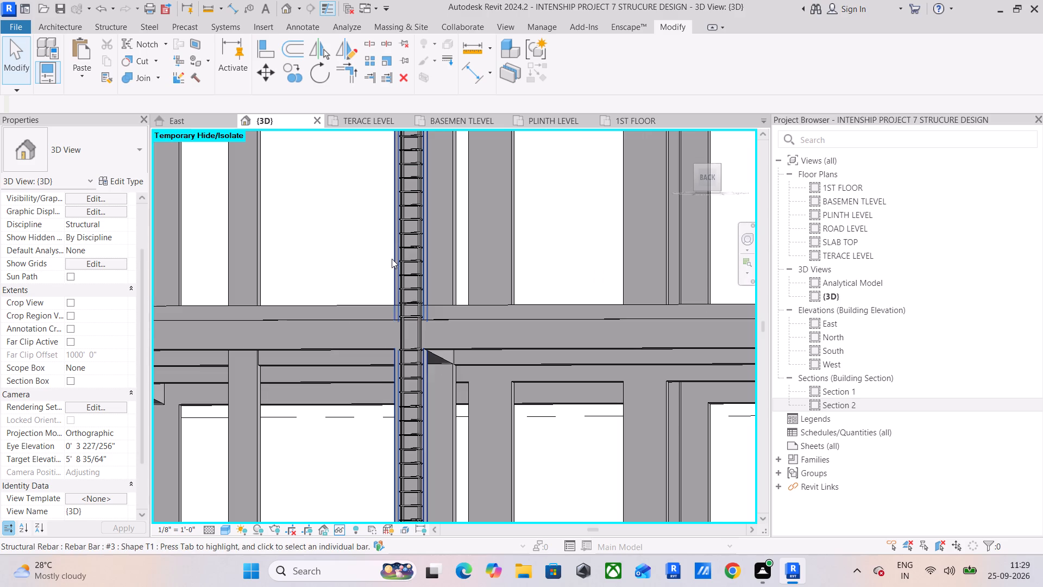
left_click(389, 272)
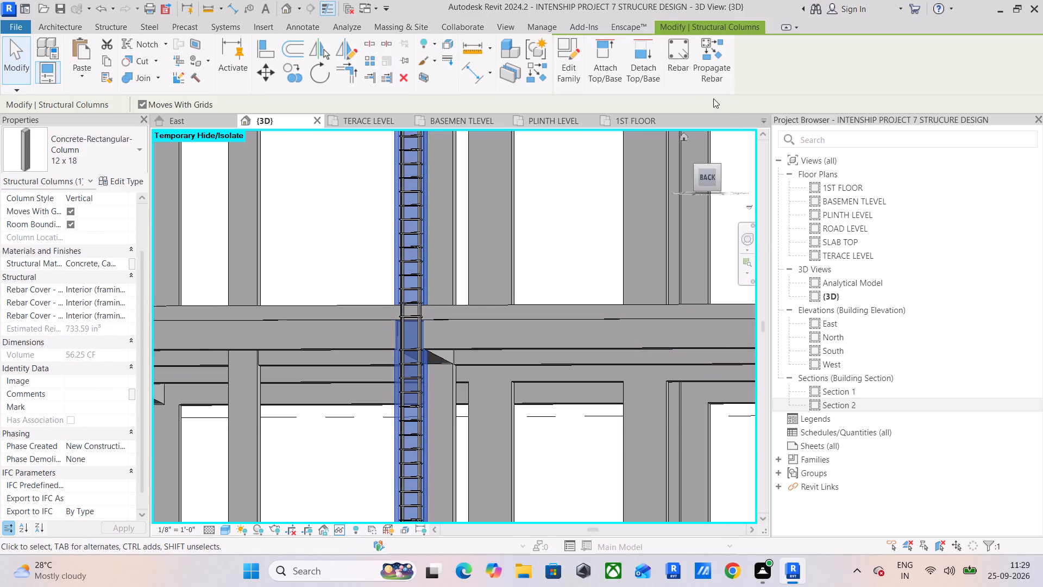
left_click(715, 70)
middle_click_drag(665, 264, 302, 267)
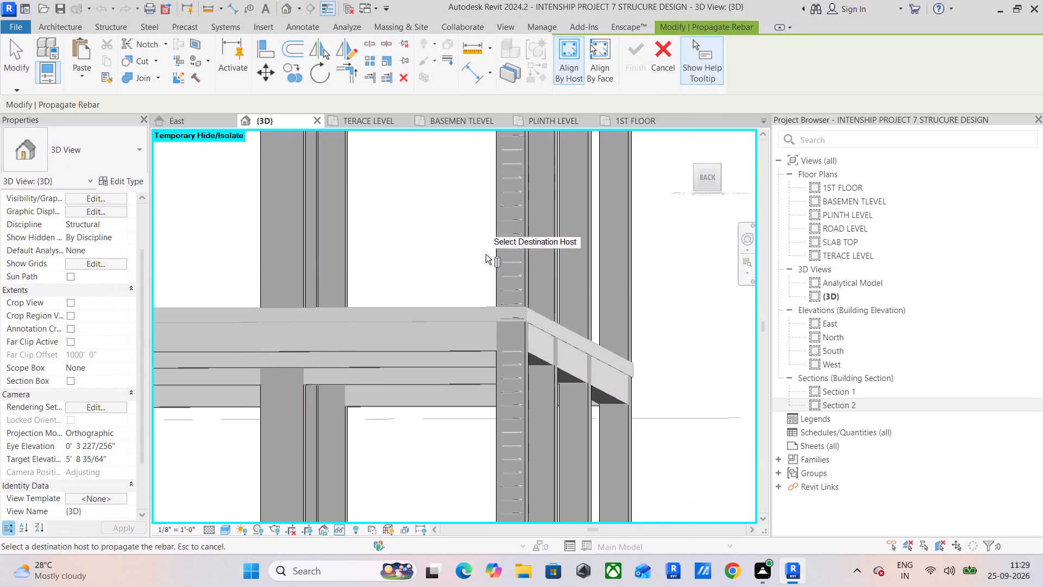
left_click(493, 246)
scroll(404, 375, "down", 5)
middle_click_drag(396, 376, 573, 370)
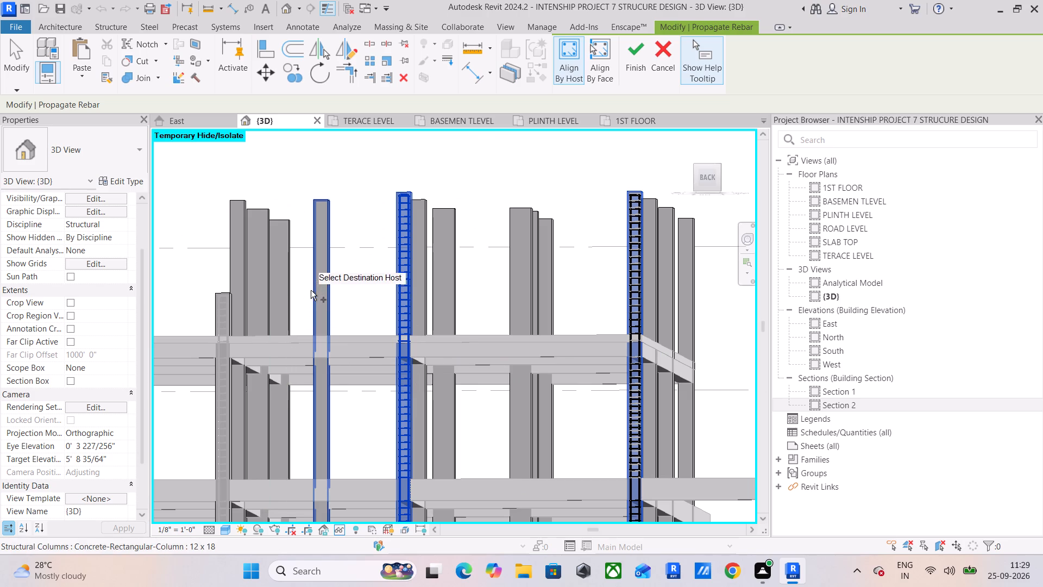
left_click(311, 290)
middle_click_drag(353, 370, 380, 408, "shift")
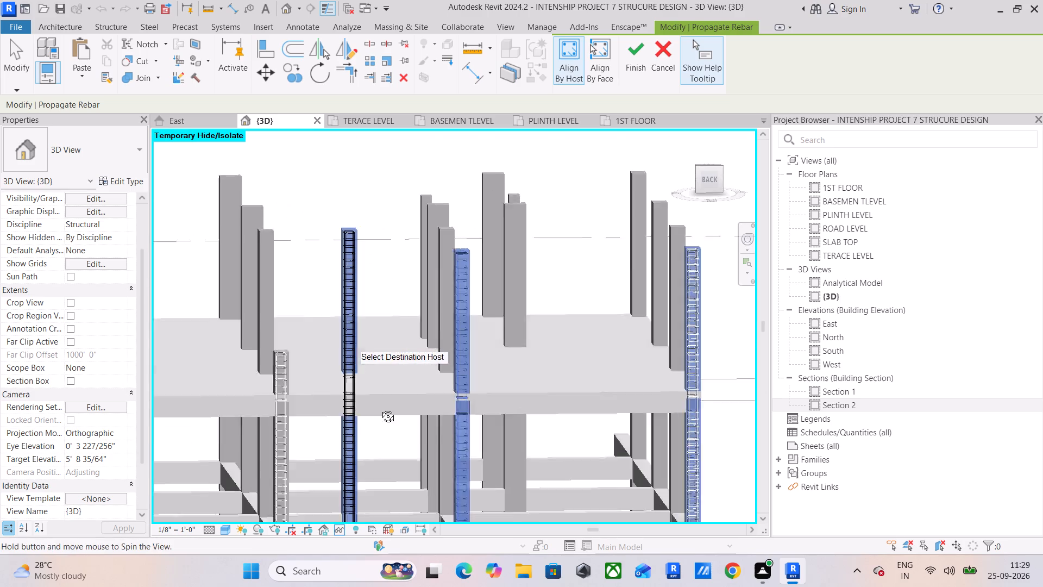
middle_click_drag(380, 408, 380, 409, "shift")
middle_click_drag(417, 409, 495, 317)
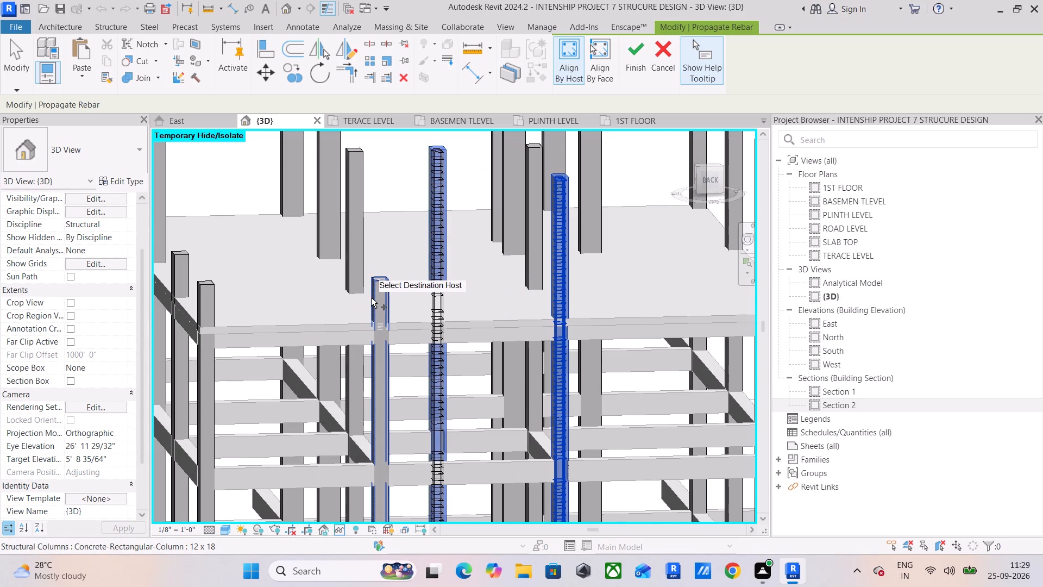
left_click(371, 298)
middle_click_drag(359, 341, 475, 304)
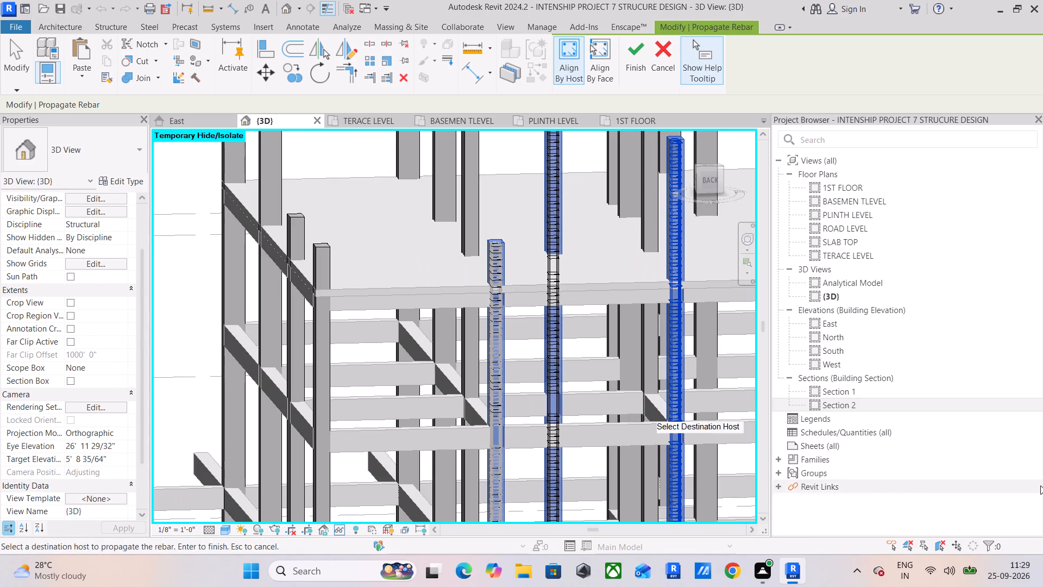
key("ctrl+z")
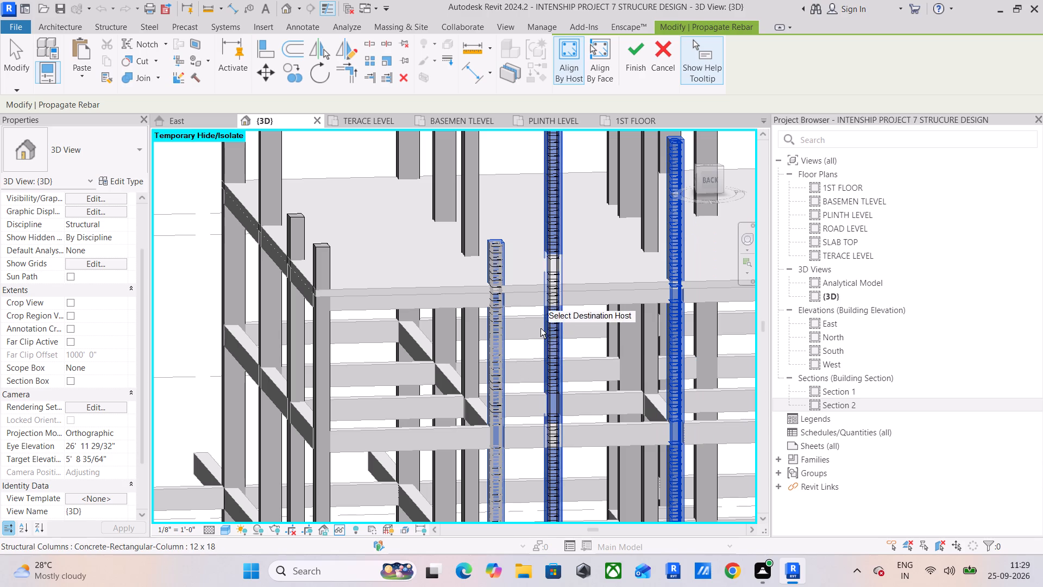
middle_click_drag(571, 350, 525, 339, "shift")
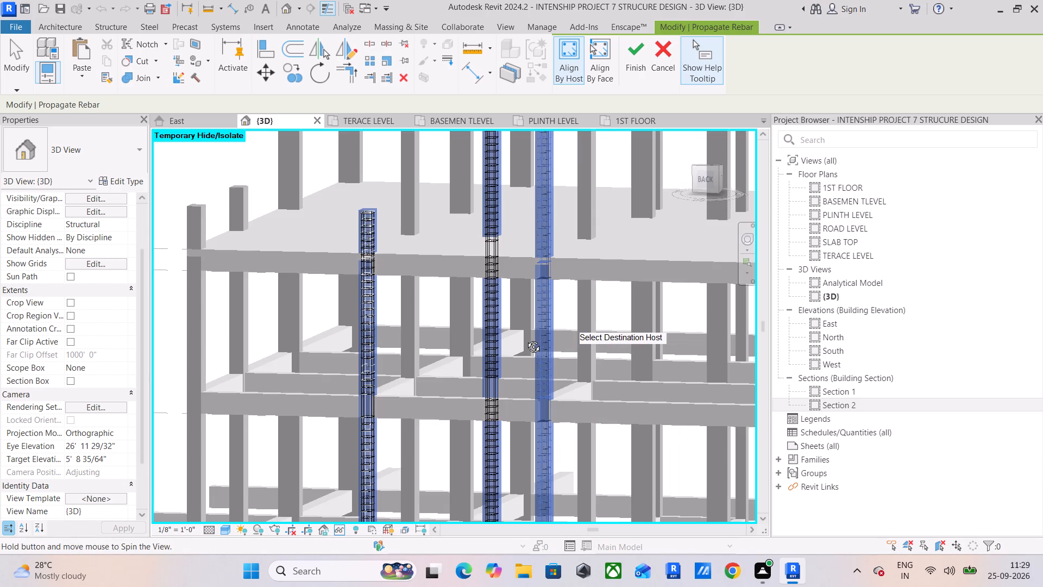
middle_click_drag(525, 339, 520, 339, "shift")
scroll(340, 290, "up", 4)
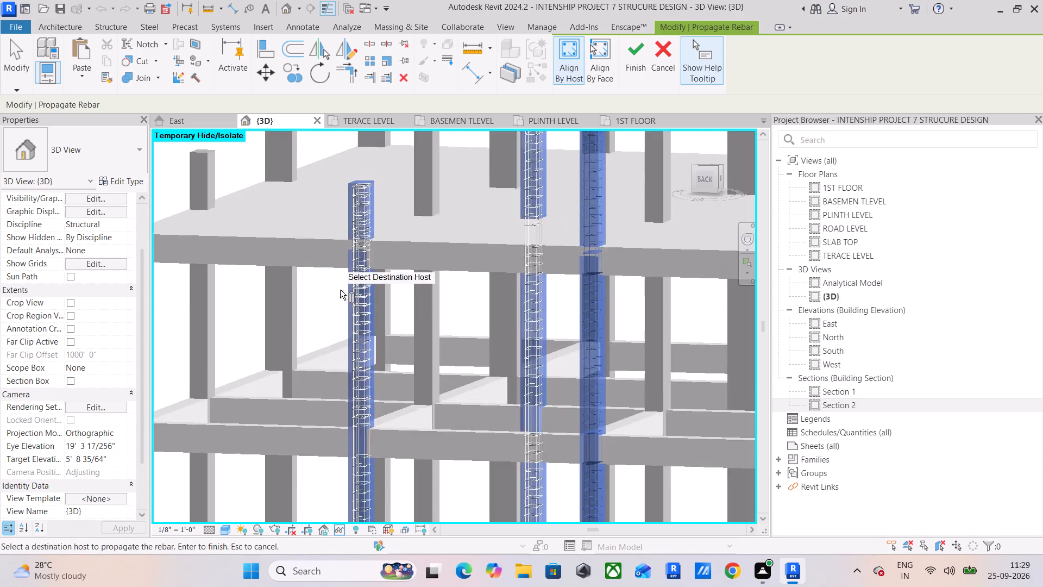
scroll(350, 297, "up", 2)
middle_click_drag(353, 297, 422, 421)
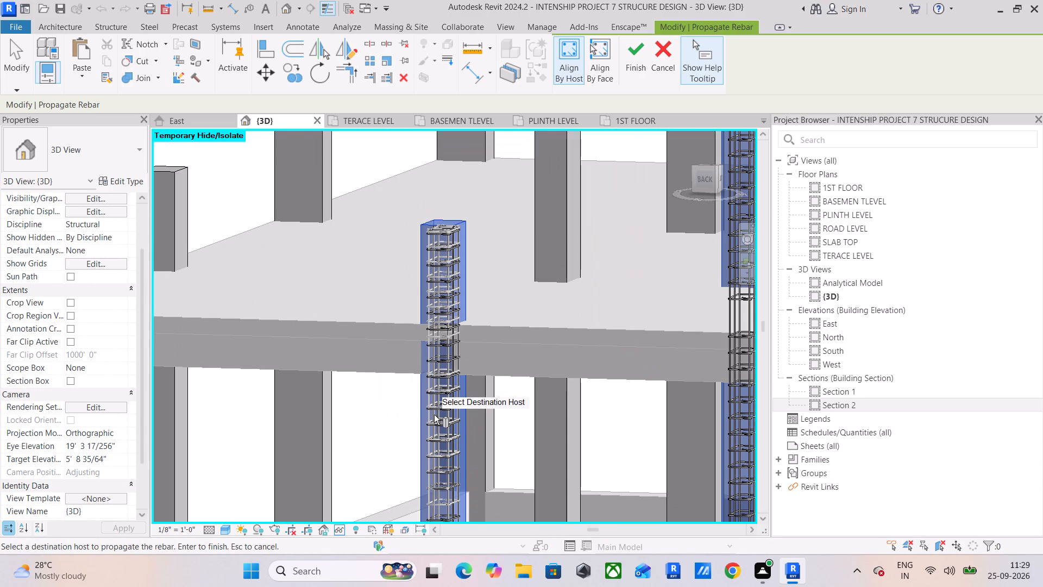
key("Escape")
Propagate the rebar from the reinforced middle 12 x 18 column on the back row to an unreinforced 12 x 18 column behind it, aligned by host.
scroll(482, 402, "down", 5)
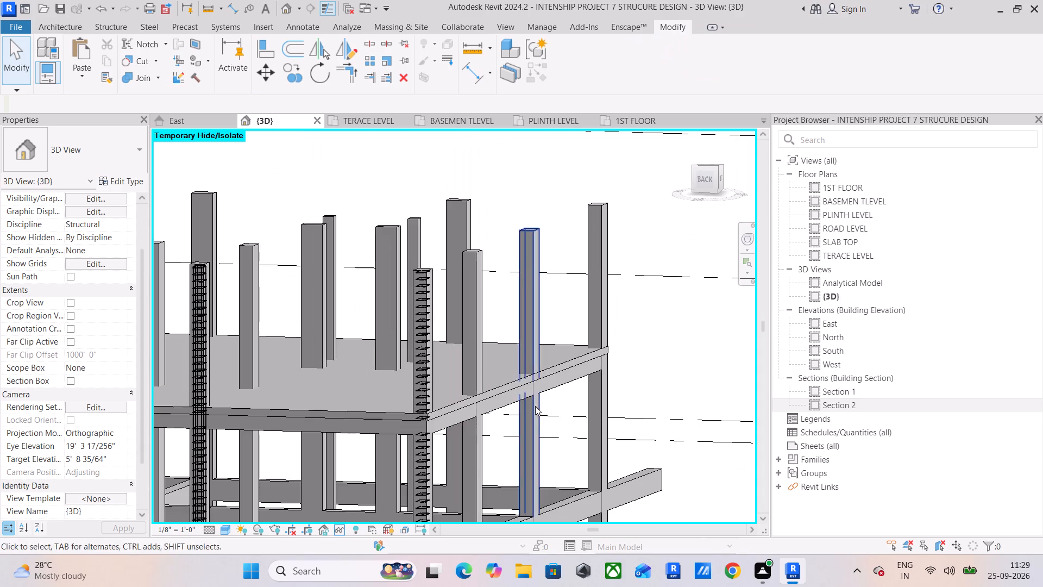
middle_click_drag(355, 418, 586, 366)
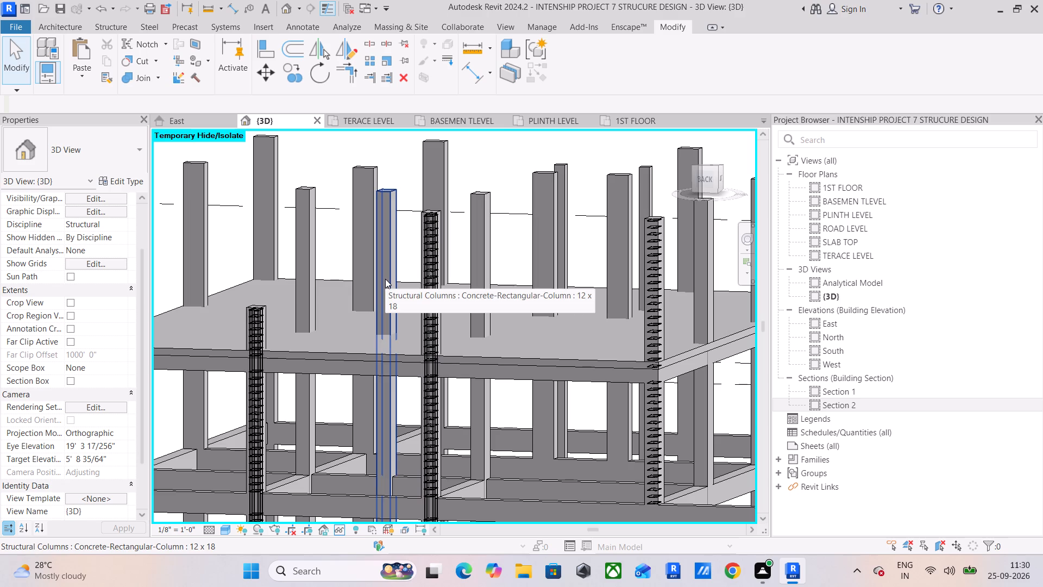
scroll(460, 214, "up", 4)
scroll(386, 229, "up", 4)
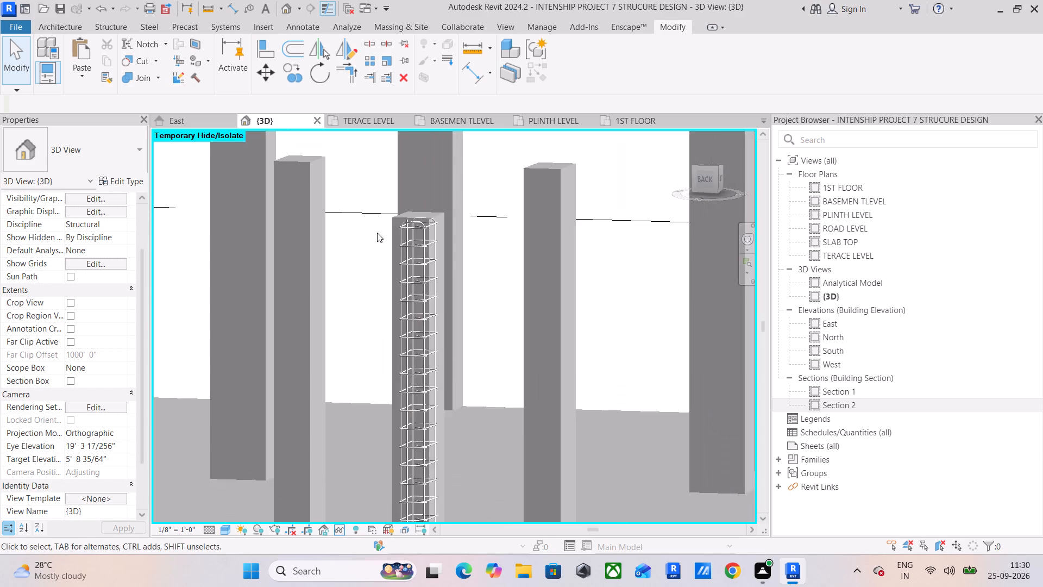
scroll(377, 233, "up", 4)
left_click(400, 264)
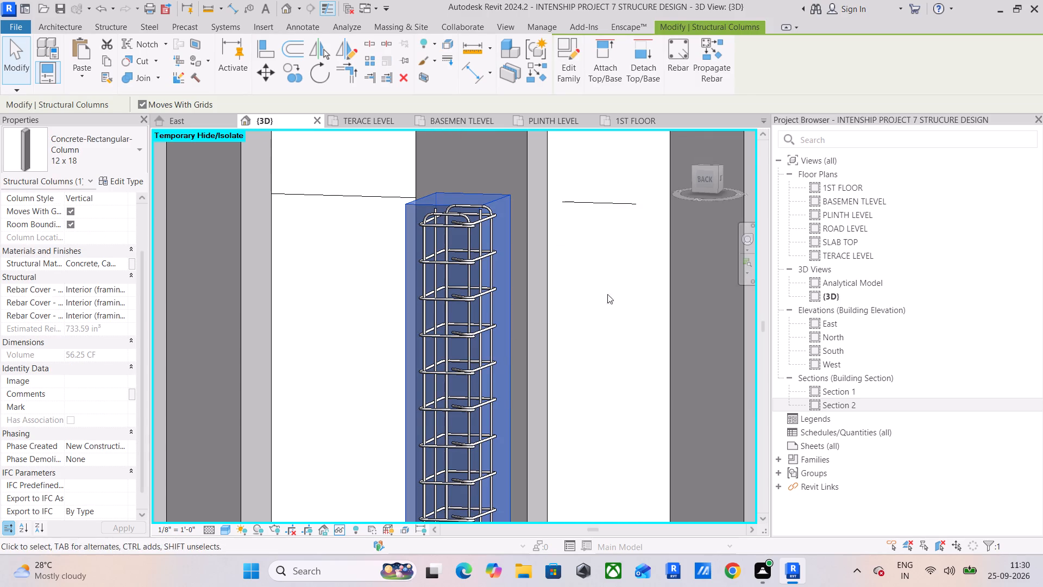
left_click(717, 67)
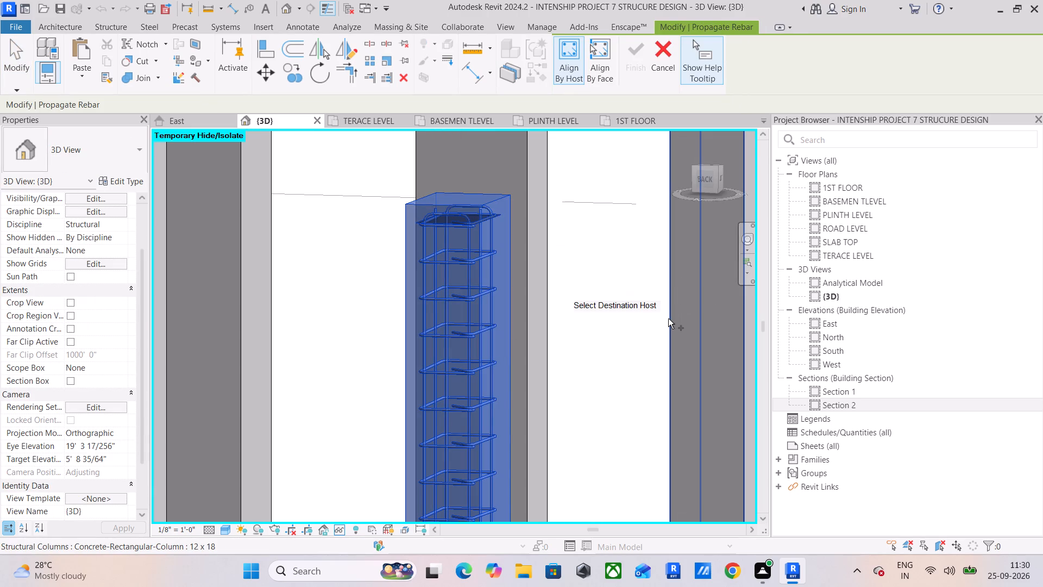
left_click(668, 319)
scroll(668, 319, "down", 5)
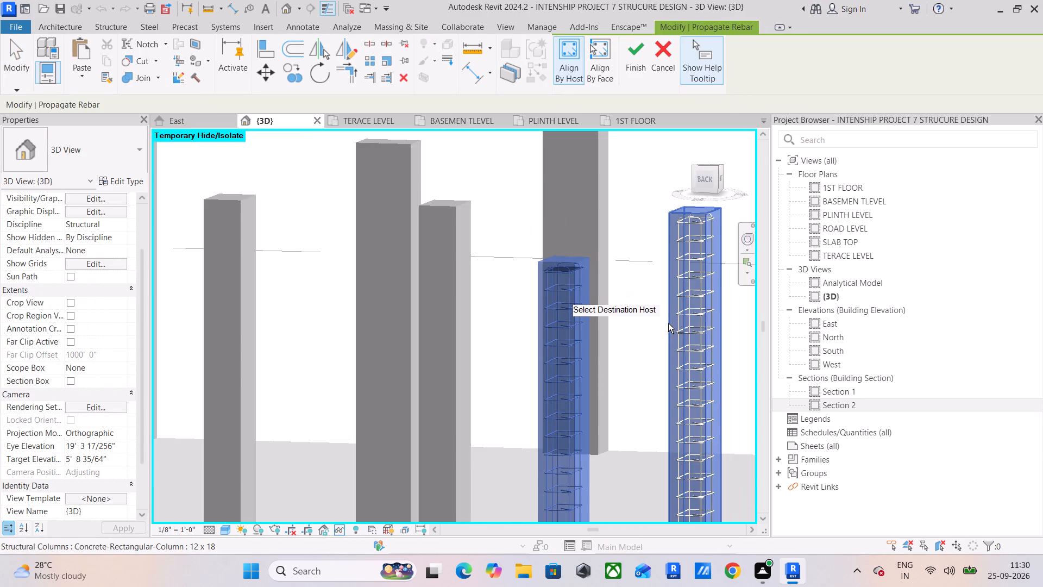
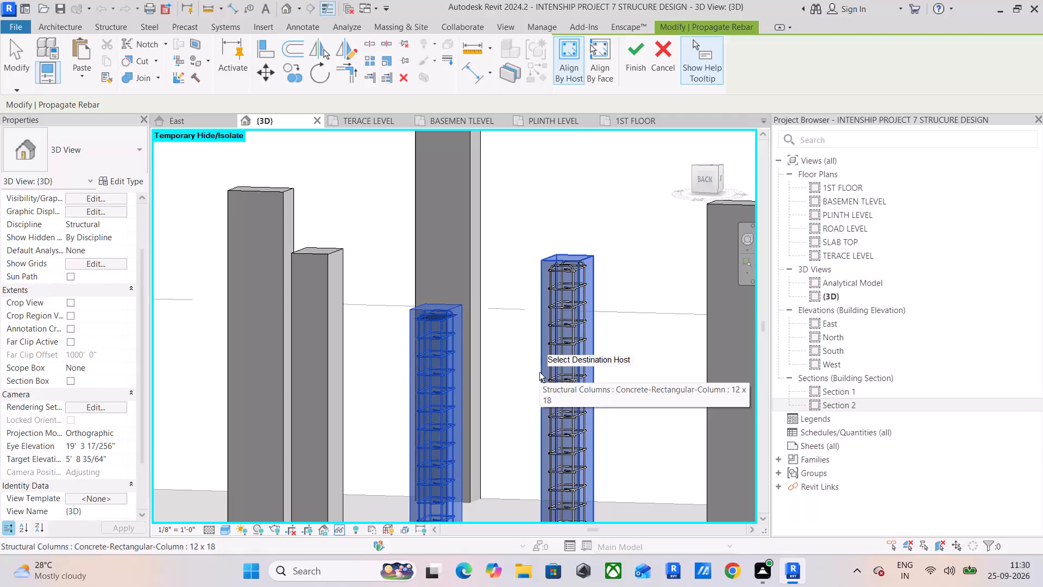
Add the tall column, the two columns beside it and the two following column pairs as rebar propagation destination hosts.
left_click(460, 241)
left_click(474, 247)
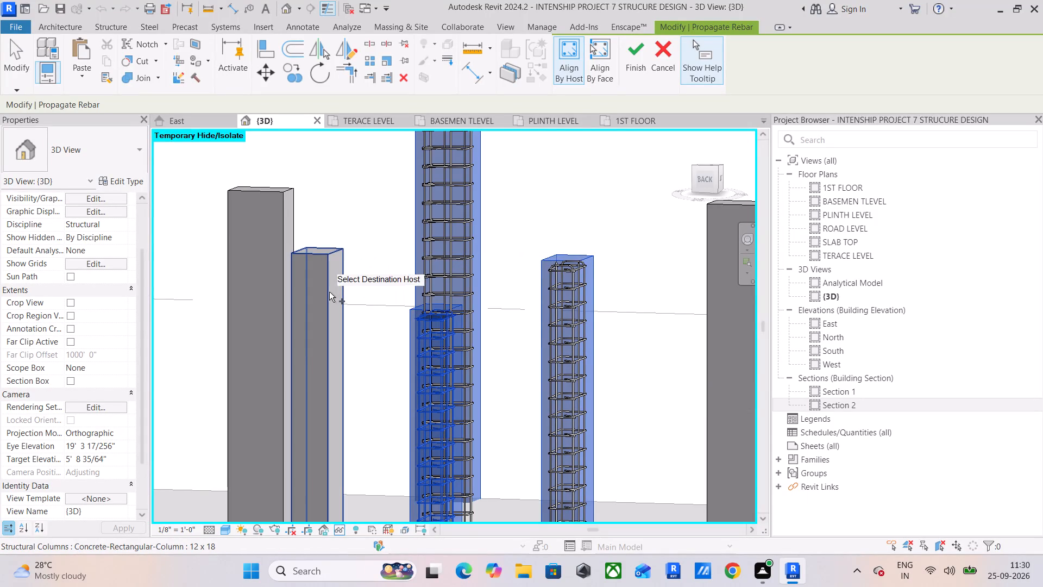
left_click(329, 292)
left_click(284, 224)
middle_click_drag(505, 246, 197, 290)
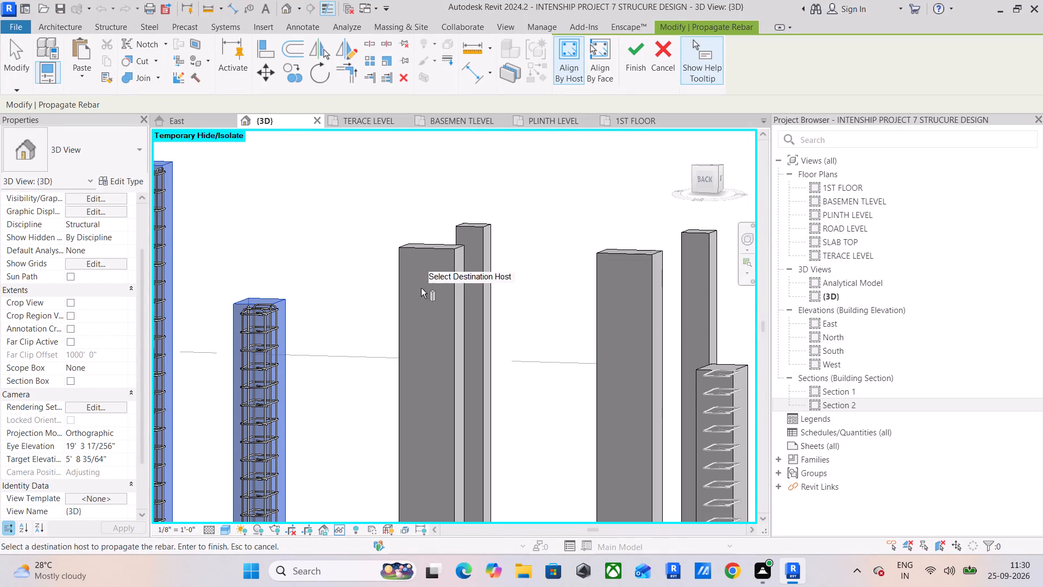
left_click(455, 299)
left_click(487, 258)
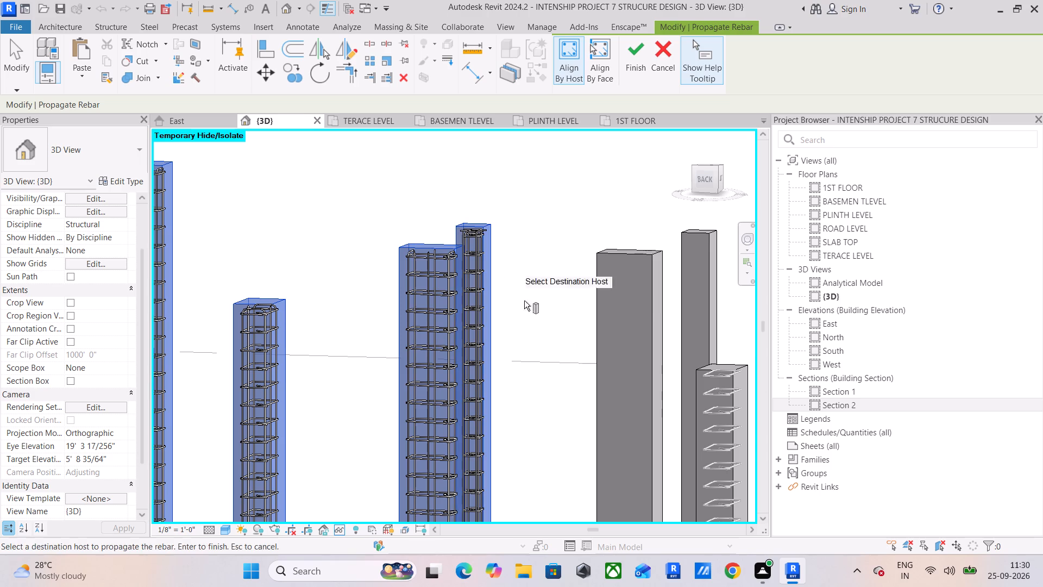
left_click(649, 309)
left_click(713, 284)
Add the next tall column, the shorter one beside it and the two single columns beyond as propagation destination hosts.
middle_click_drag(683, 344, 406, 341)
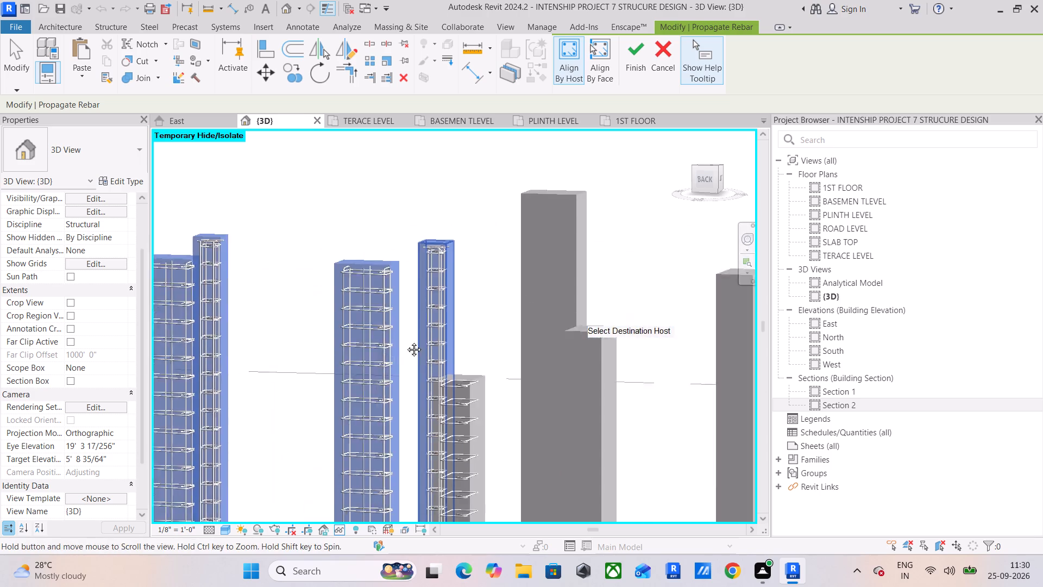
middle_click_drag(406, 341, 397, 321)
left_click(545, 237)
left_click(554, 242)
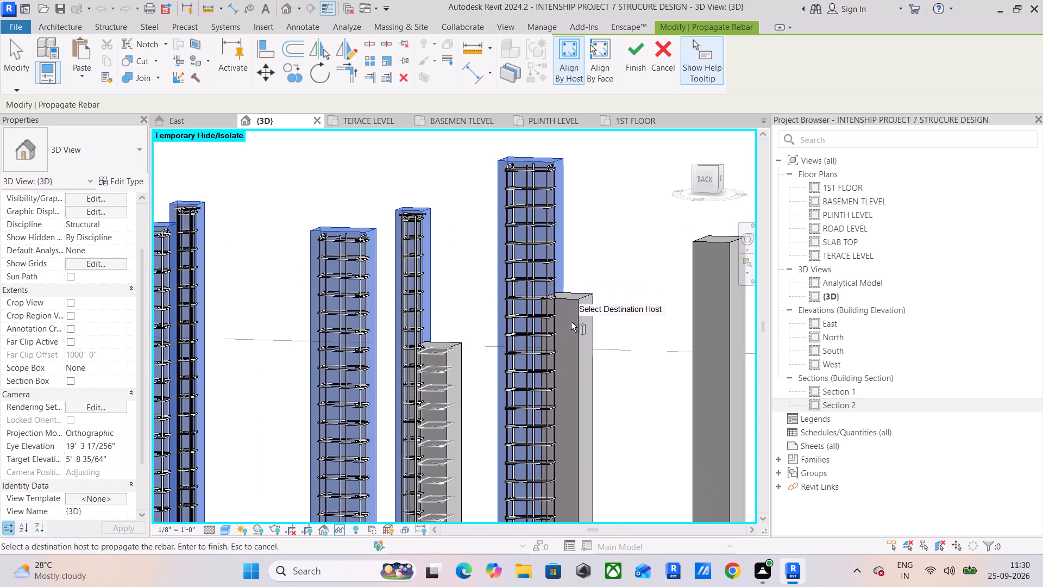
left_click(581, 338)
middle_click_drag(608, 339, 367, 340)
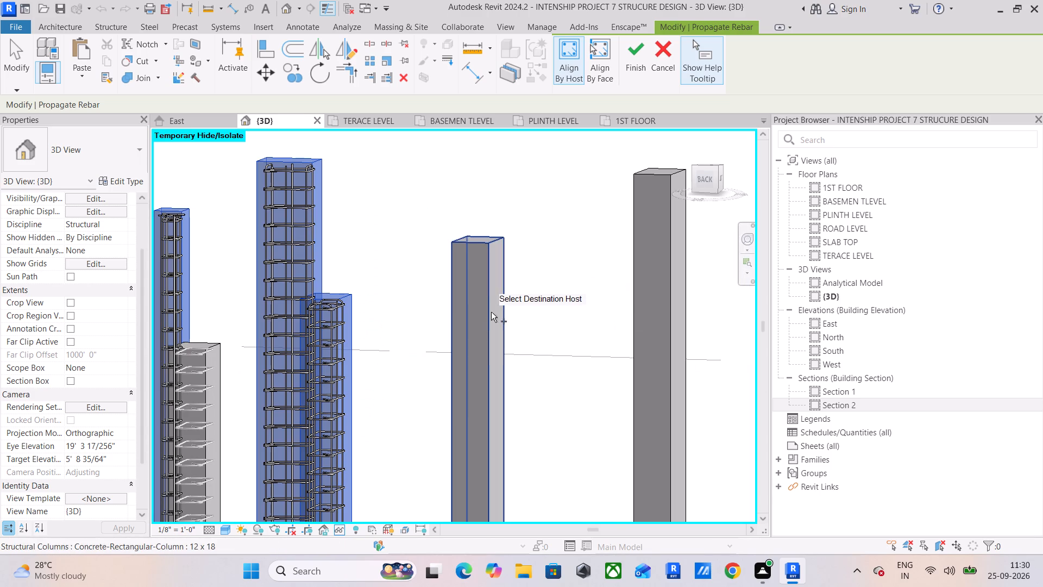
left_click(489, 314)
left_click(676, 284)
Add the shorter column that already contains ties as a propagation destination host.
scroll(609, 369, "down", 5)
middle_click_drag(608, 373, 665, 321)
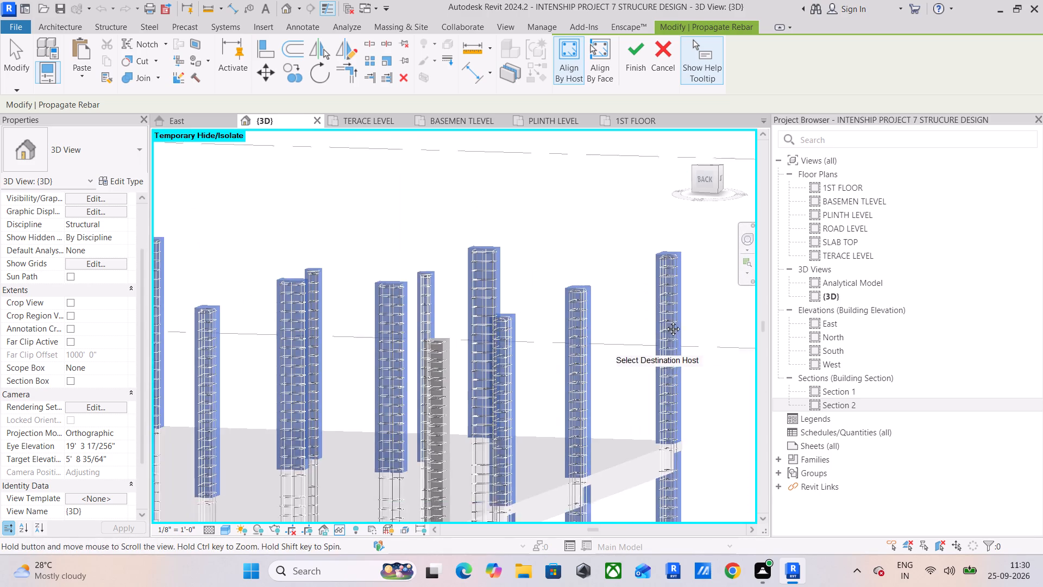
middle_click_drag(665, 321, 665, 318)
scroll(461, 382, "up", 5)
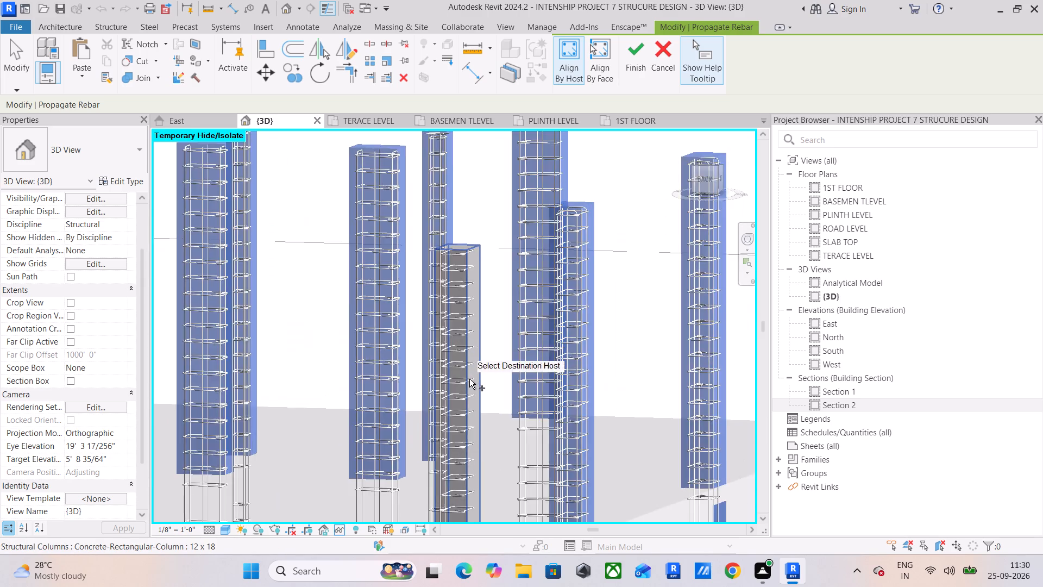
scroll(469, 379, "up", 7)
left_click(470, 388)
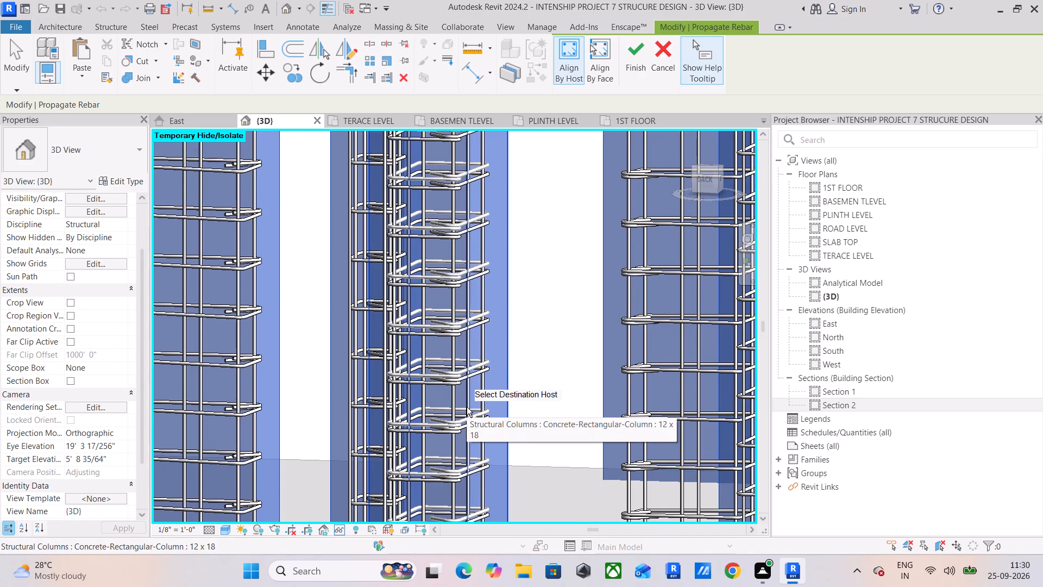
key("ctrl+z")
Add the remaining unreinforced columns at the far end of the building as destination hosts and finish propagating the rebar.
scroll(467, 408, "down", 9)
middle_click_drag(376, 448, 589, 411)
middle_click_drag(424, 390, 625, 386)
scroll(589, 367, "down", 2)
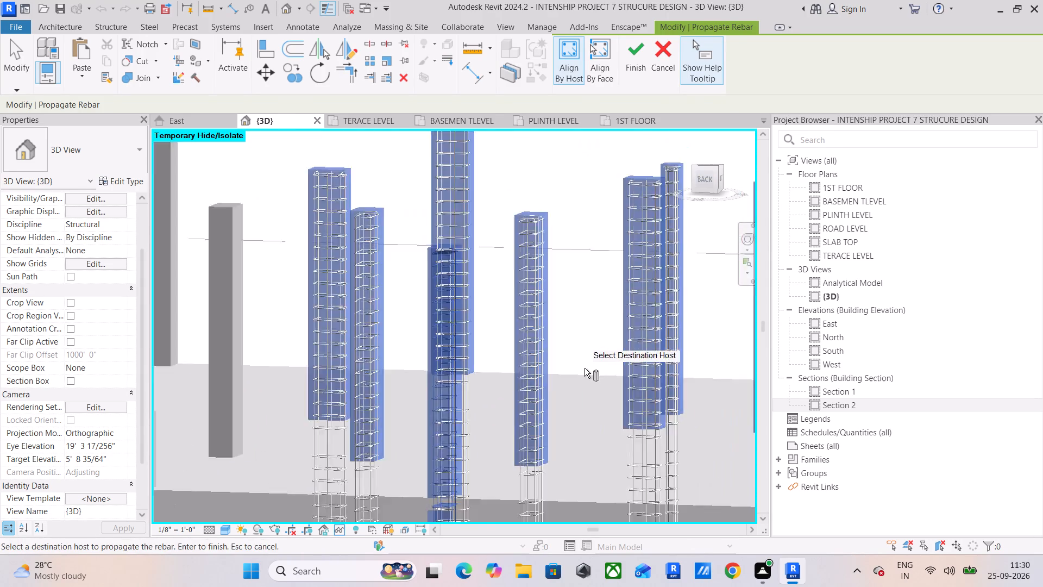
scroll(585, 368, "down", 3)
middle_click_drag(555, 383, 590, 408)
scroll(545, 392, "down", 1)
left_click(407, 298)
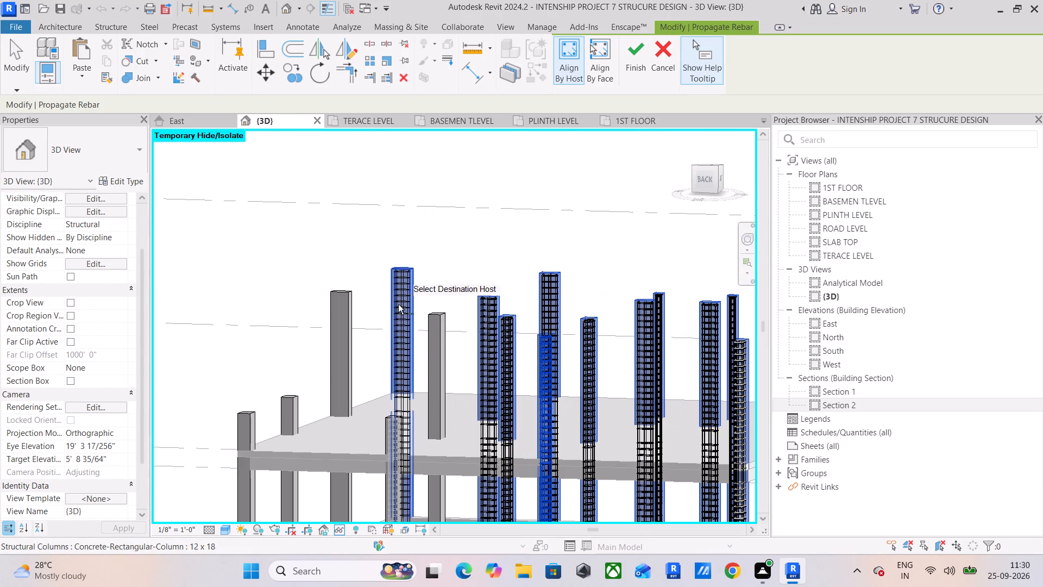
left_click(356, 325)
left_click(442, 352)
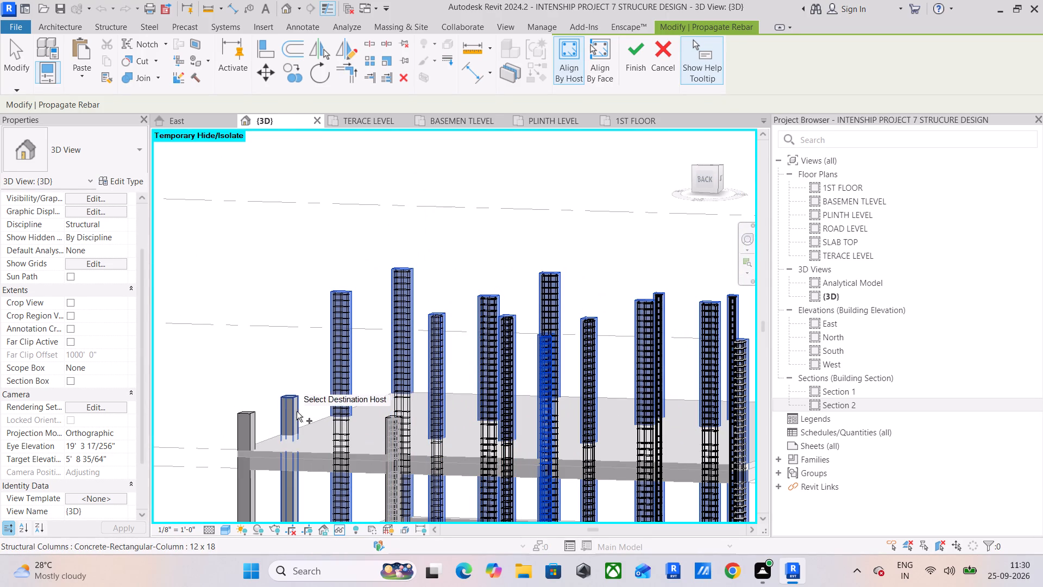
left_click(298, 410)
left_click(242, 425)
middle_click_drag(374, 444, 203, 338)
scroll(217, 354, "up", 1)
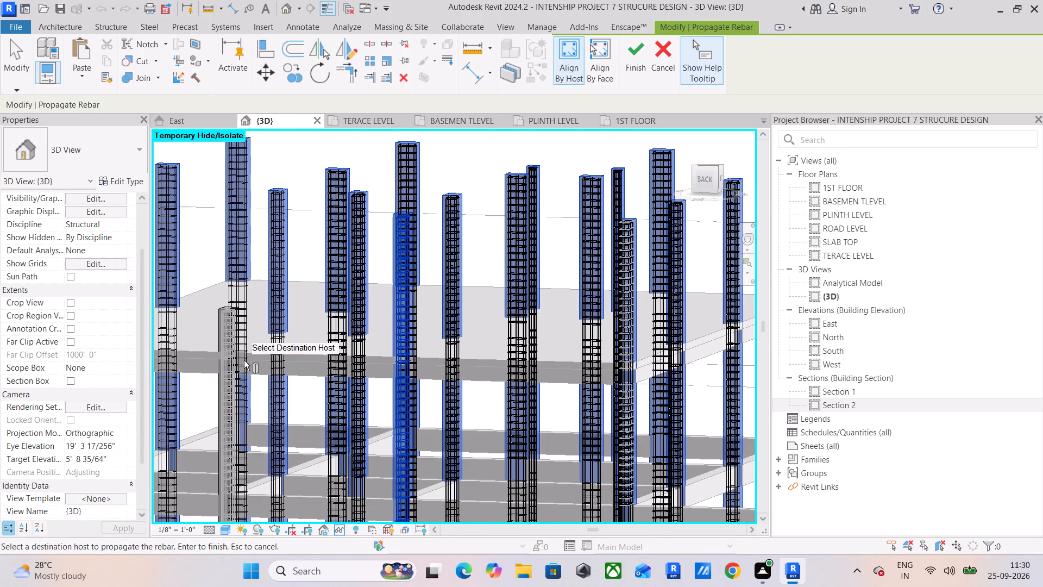
left_click(638, 46)
Delete the duplicate T1 tie set from the shorter column that already had ties.
middle_click_drag(677, 237, 584, 301)
scroll(531, 293, "up", 8)
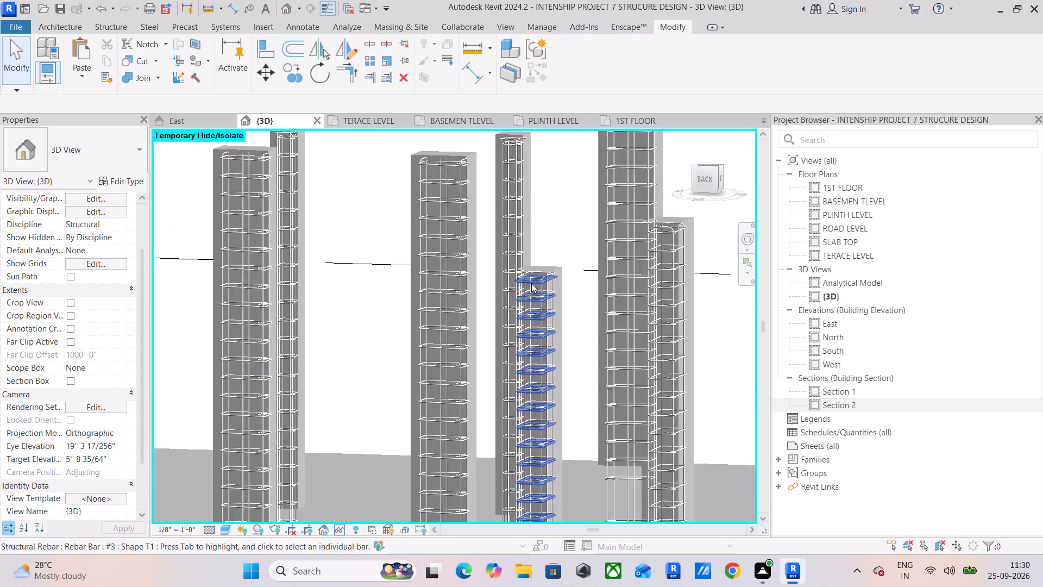
scroll(533, 285, "up", 10)
left_click(529, 310)
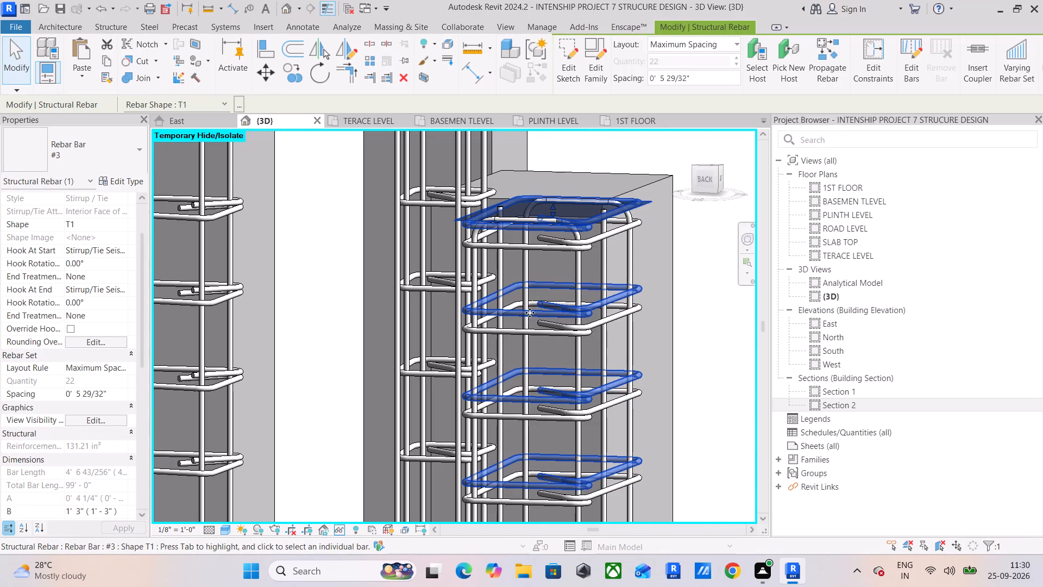
key("Delete")
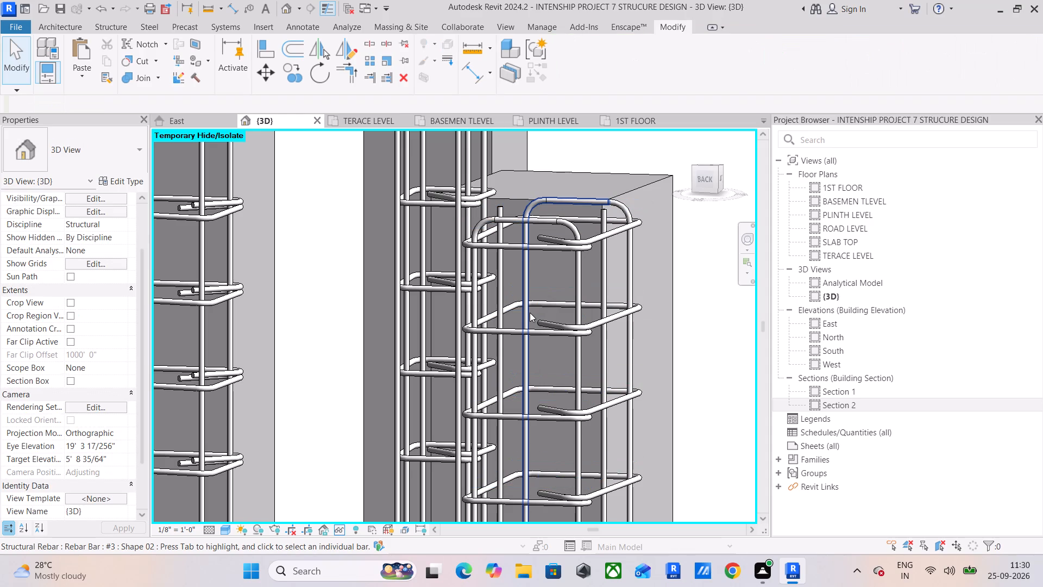
Examine the rebar in the columns towards the far end of the building for overlapping tie sets.
scroll(530, 313, "down", 8)
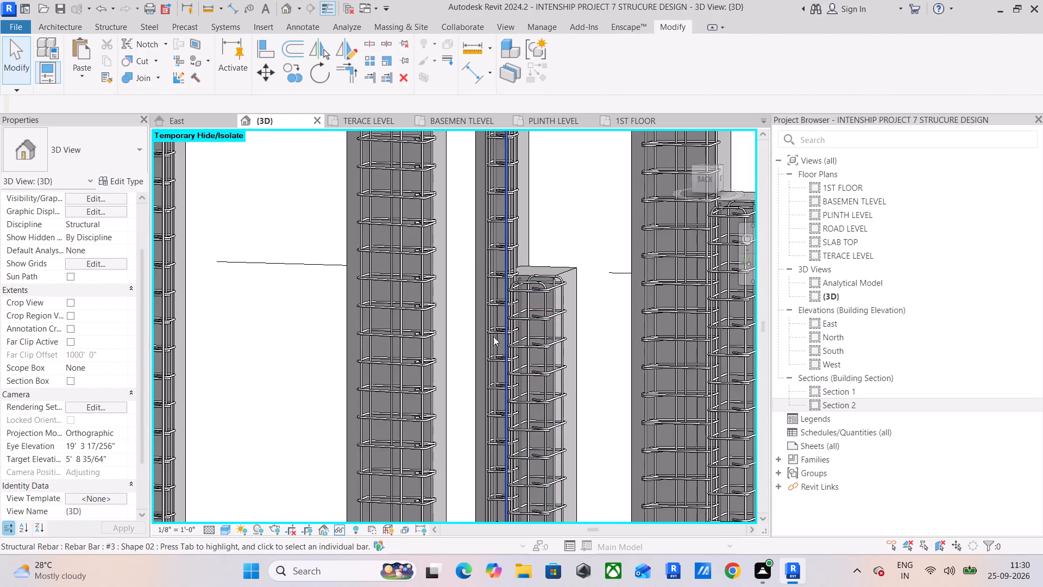
scroll(493, 336, "down", 5)
middle_click_drag(491, 338, 593, 321)
scroll(288, 345, "down", 4)
middle_click_drag(290, 345, 579, 340)
scroll(335, 359, "down", 3)
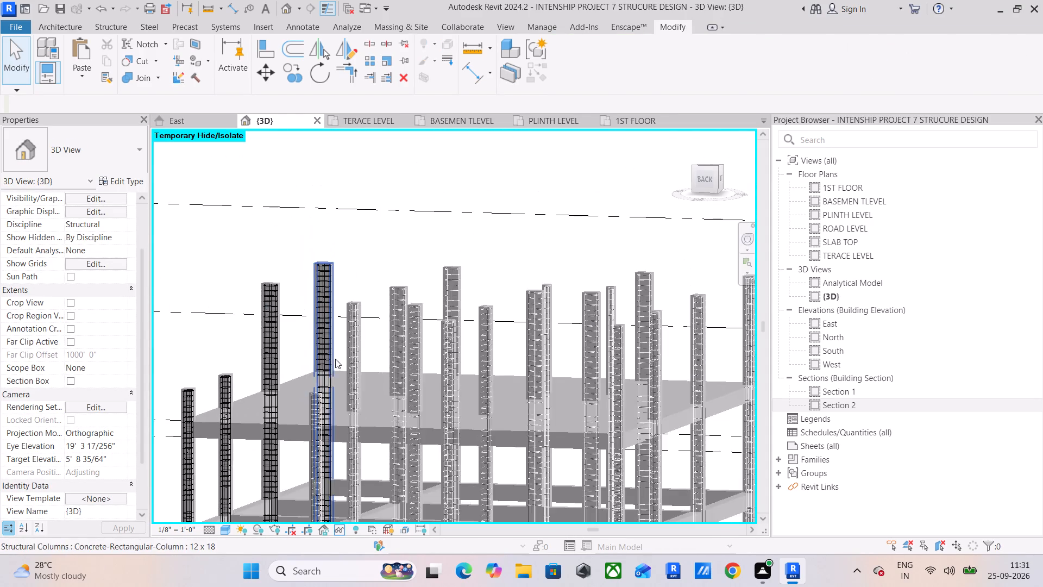
middle_click_drag(335, 359, 449, 357)
middle_click_drag(314, 388, 354, 372, "shift")
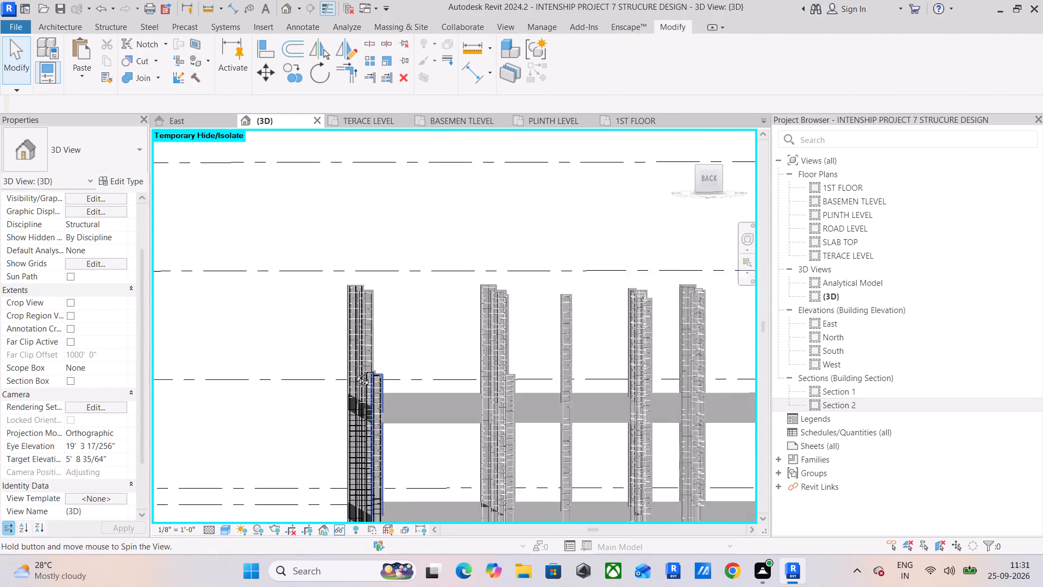
middle_click_drag(354, 372, 348, 363, "shift")
scroll(346, 366, "up", 8)
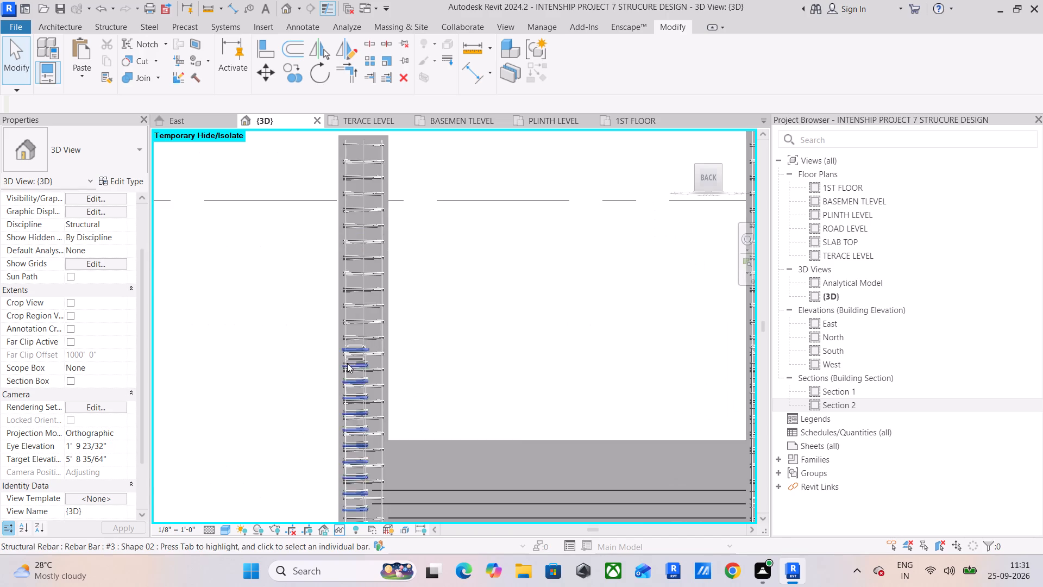
Delete the overlapping T1 tie set at the beam joint of the outermost column at the opposite end.
scroll(362, 358, "down", 4)
middle_click_drag(442, 396, 200, 332)
scroll(460, 386, "down", 5)
middle_click_drag(647, 382, 400, 339)
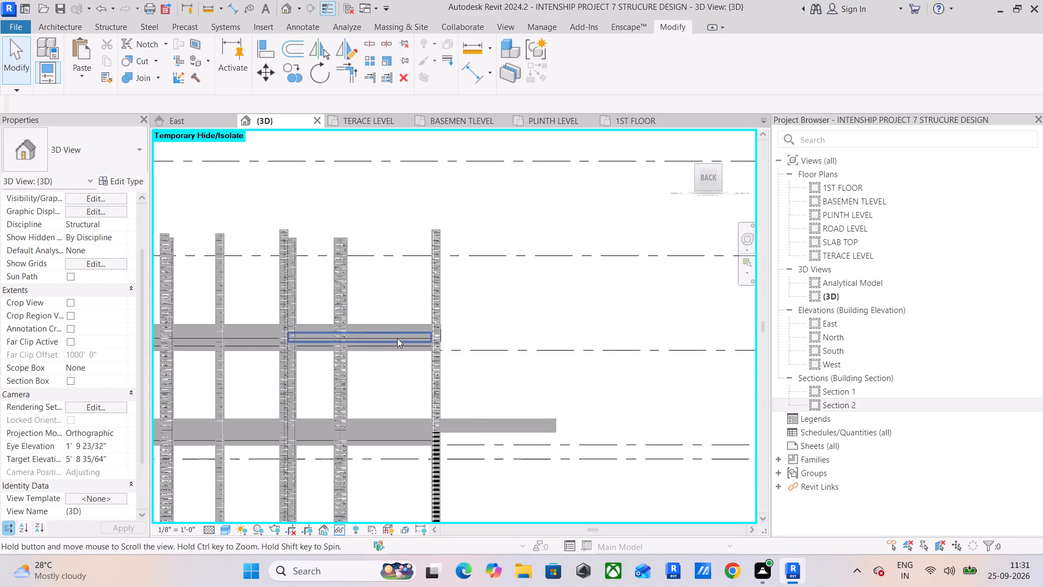
scroll(416, 356, "up", 15)
scroll(456, 313, "up", 5)
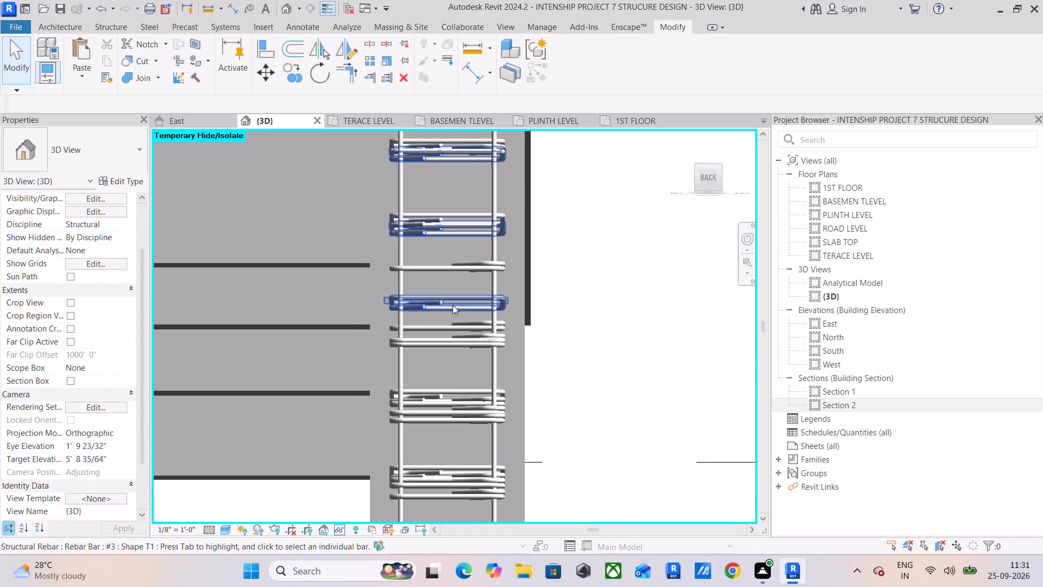
left_click(447, 304)
scroll(447, 304, "down", 3)
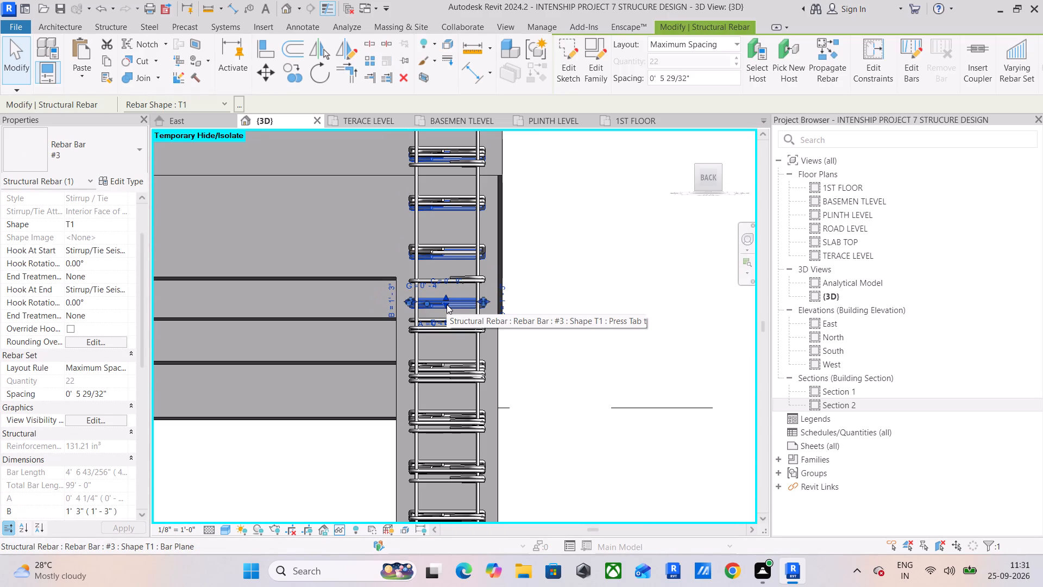
key("Delete")
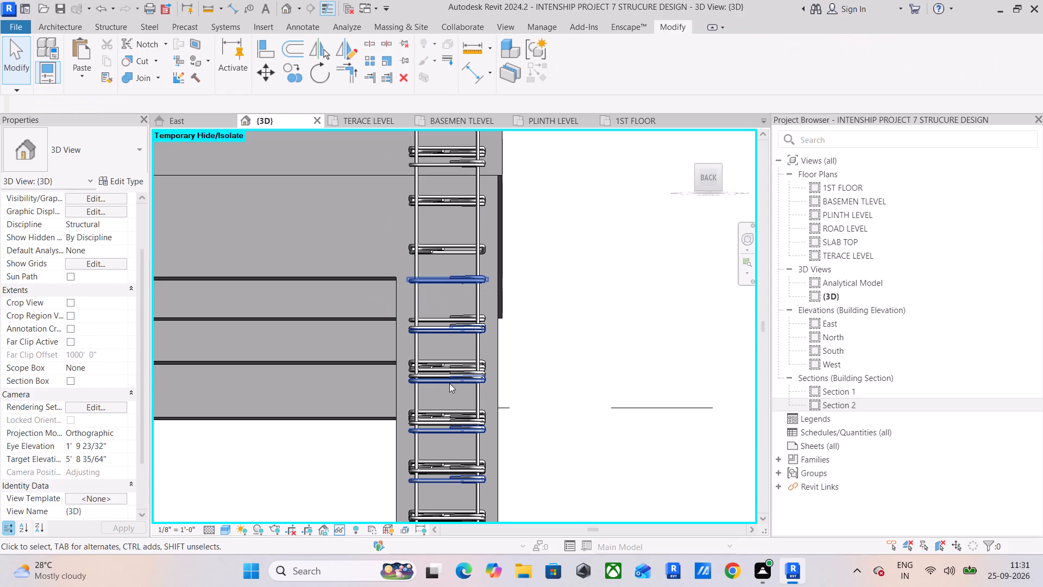
Delete the further overlapping T1 tie sets starting just below the same column's beam joint.
left_click(449, 383)
key("Delete")
scroll(449, 383, "down", 3)
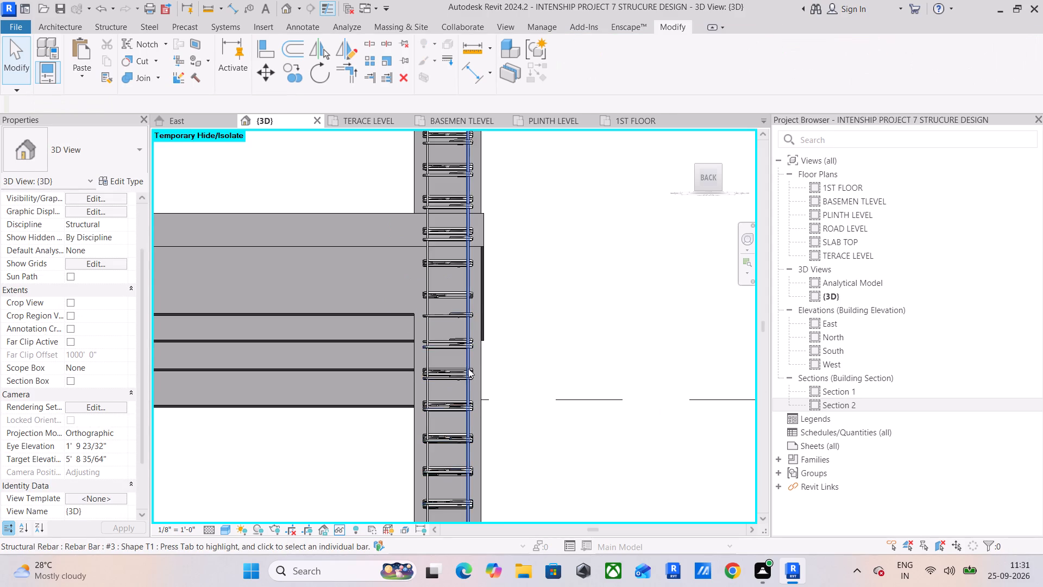
scroll(440, 385, "up", 4)
left_click(440, 380)
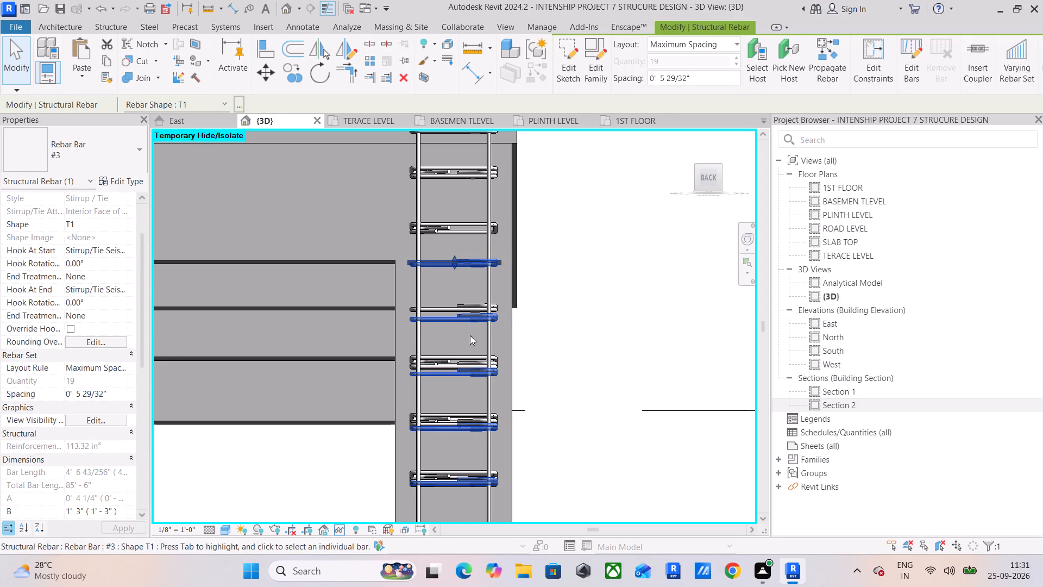
key("Delete")
Extend the remaining lower T1 tie set upward into the beam joint, bringing its quantity to 19.
left_click(437, 310)
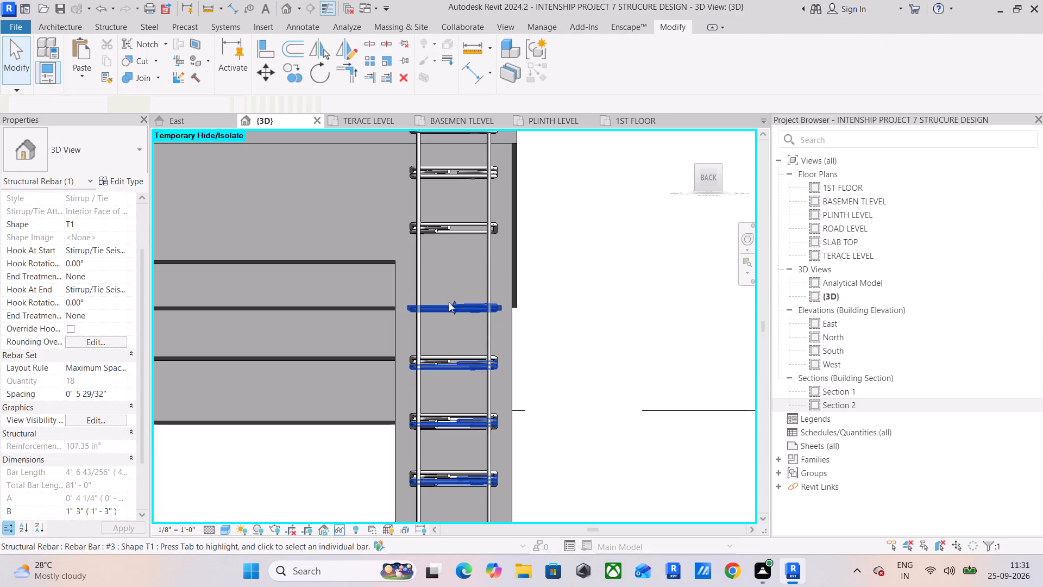
left_click_drag(451, 301, 451, 266)
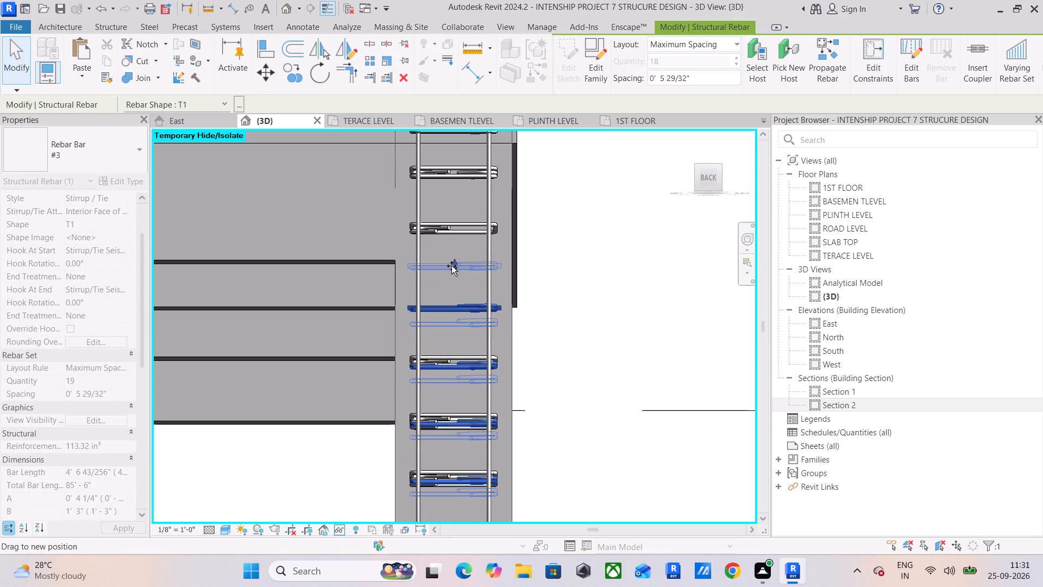
left_click_drag(451, 266, 455, 264)
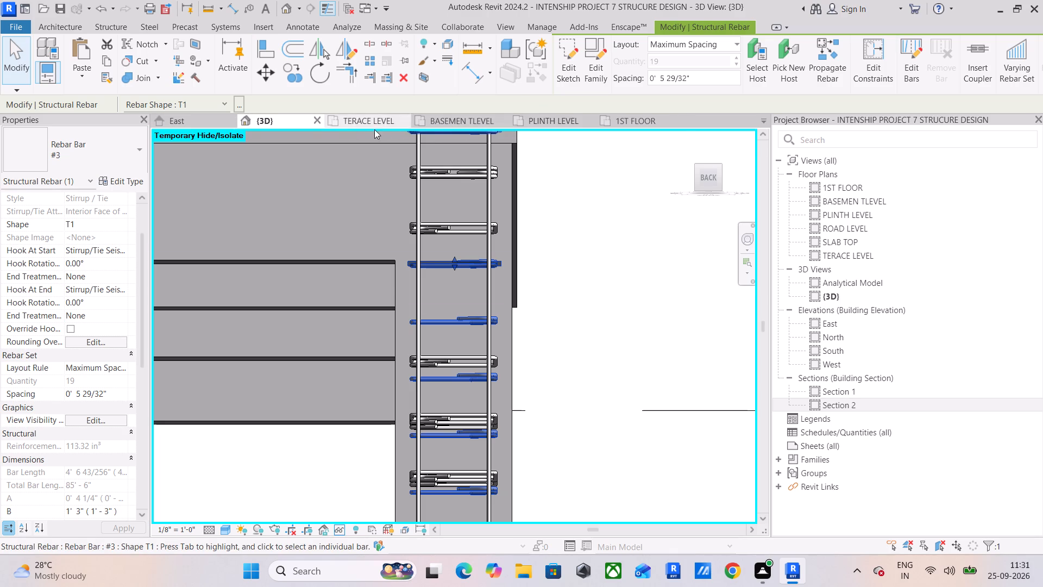
Open Section 2 and examine the column rebar from the footings up through the beam joints.
double_click(848, 404)
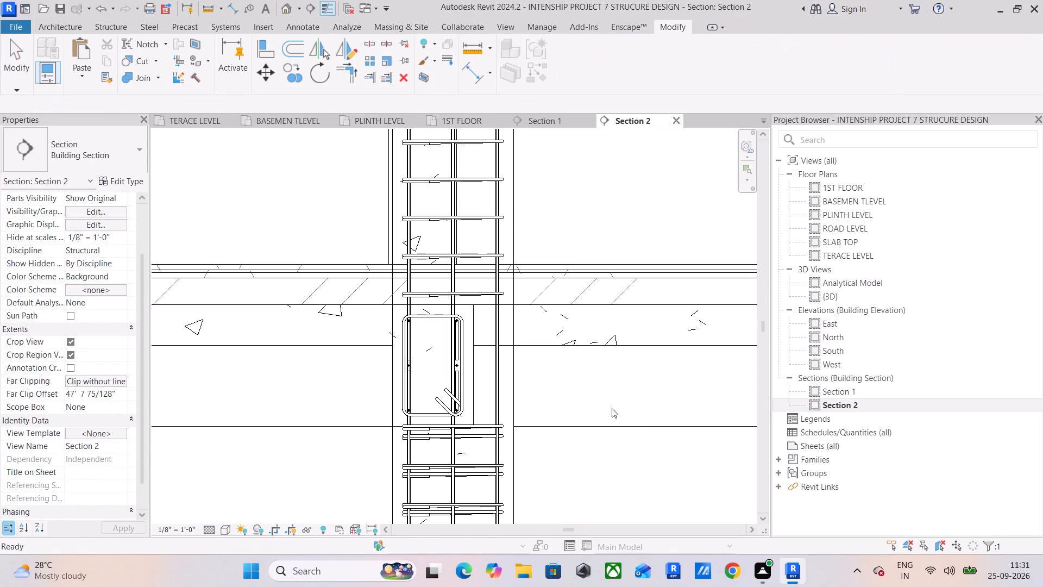
scroll(500, 321, "down", 6)
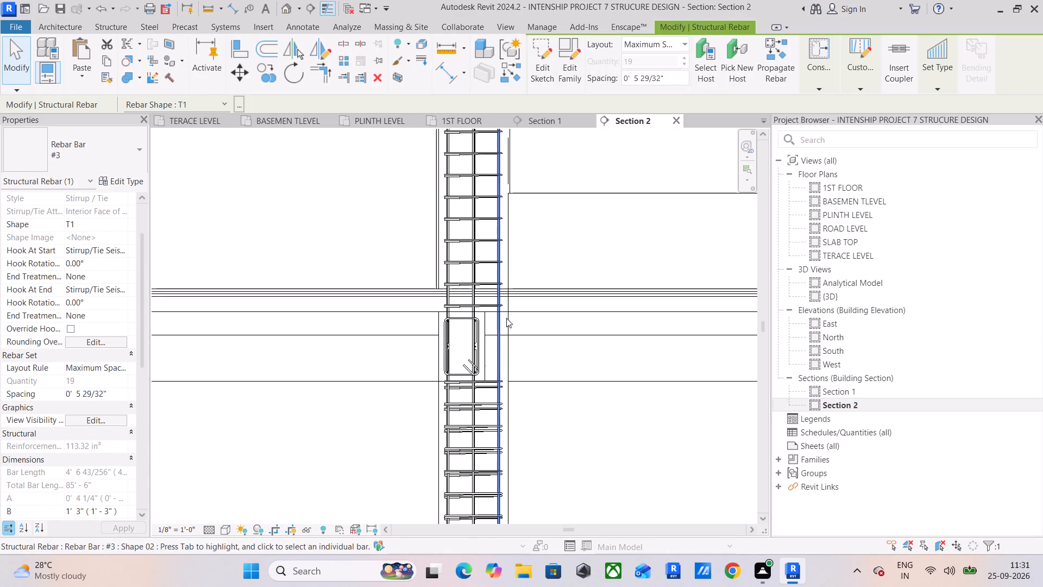
scroll(506, 318, "down", 3)
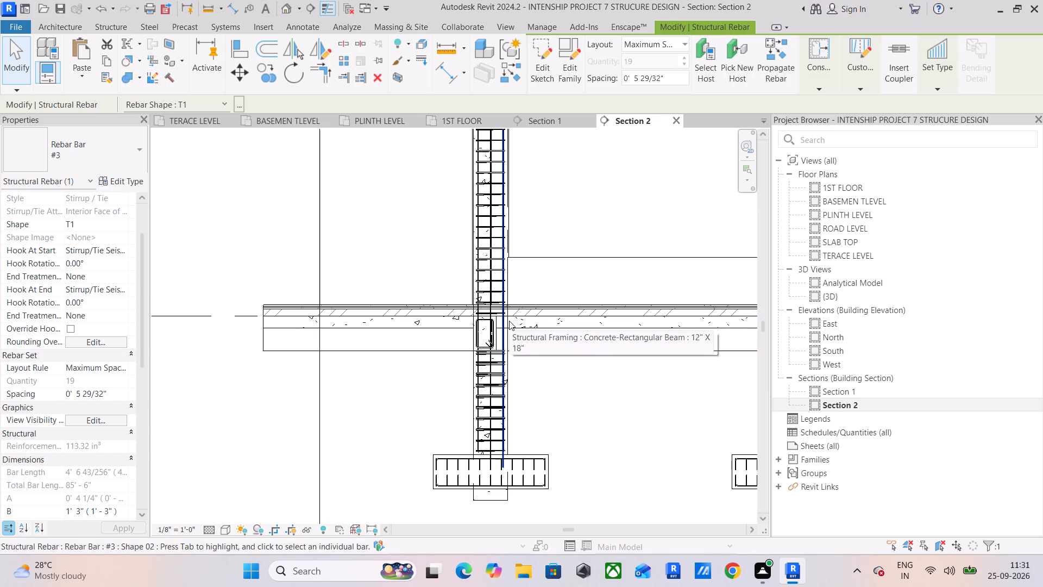
scroll(483, 319, "up", 6)
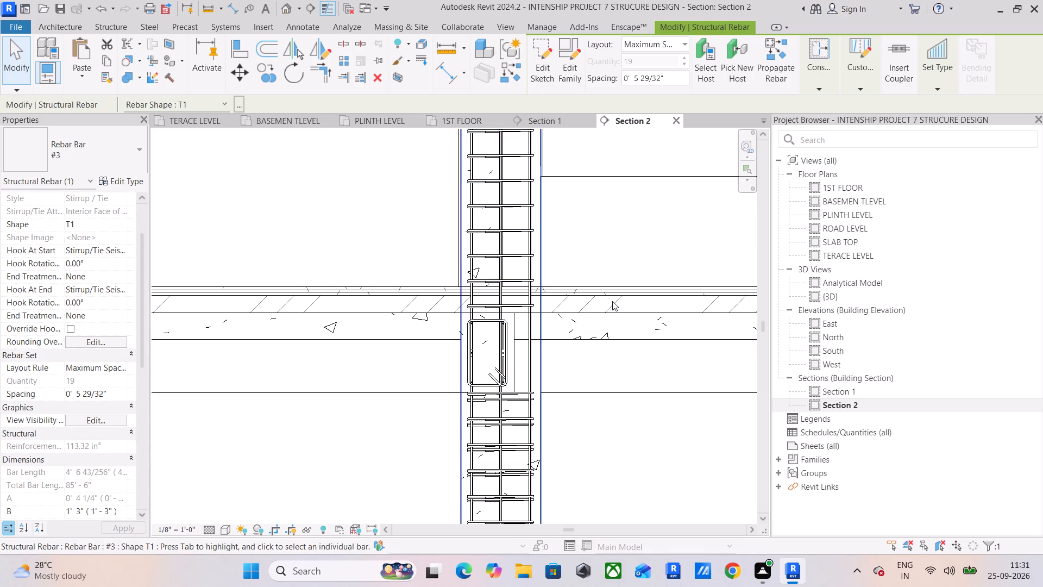
scroll(612, 301, "down", 3)
middle_click_drag(608, 309, 535, 391)
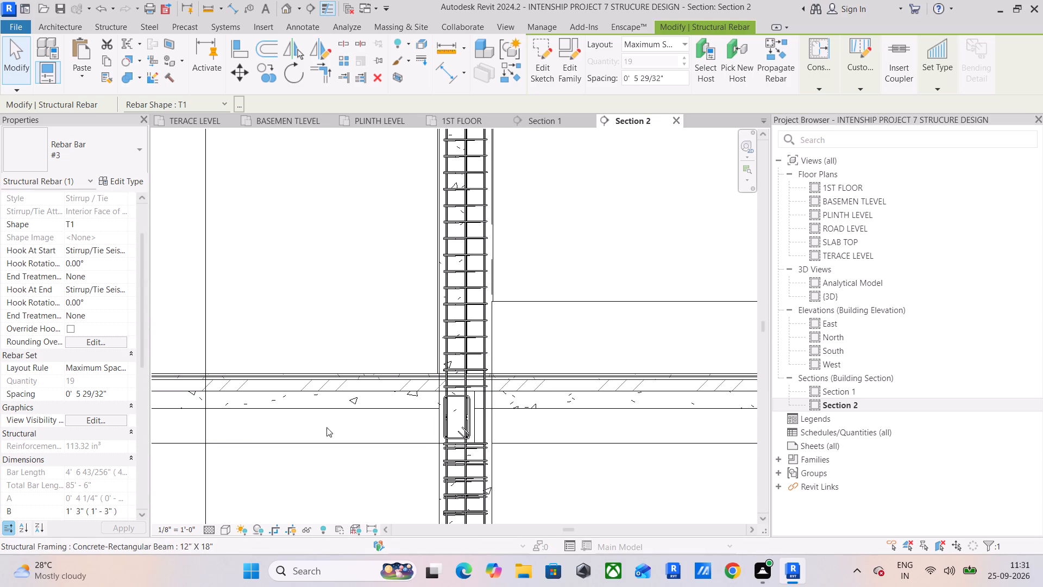
scroll(554, 364, "down", 5)
middle_click_drag(567, 371, 548, 428)
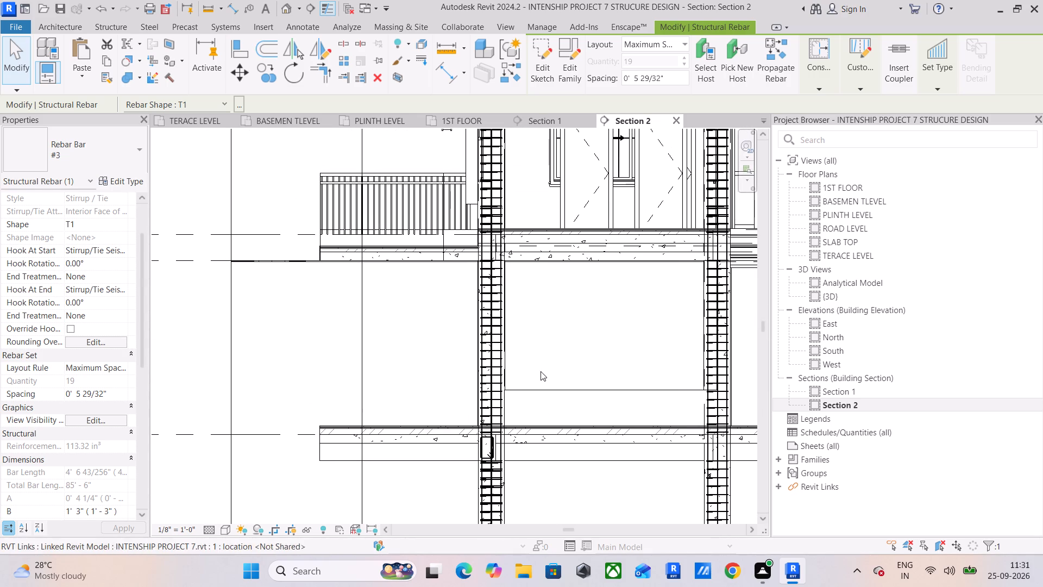
left_click(233, 366)
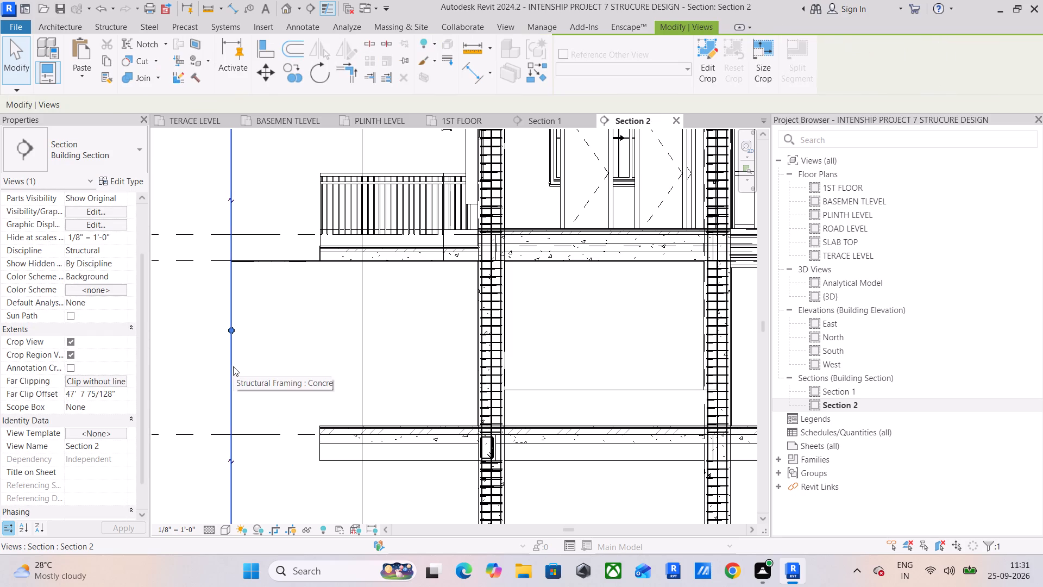
scroll(365, 357, "down", 5)
middle_click_drag(385, 368, 381, 431)
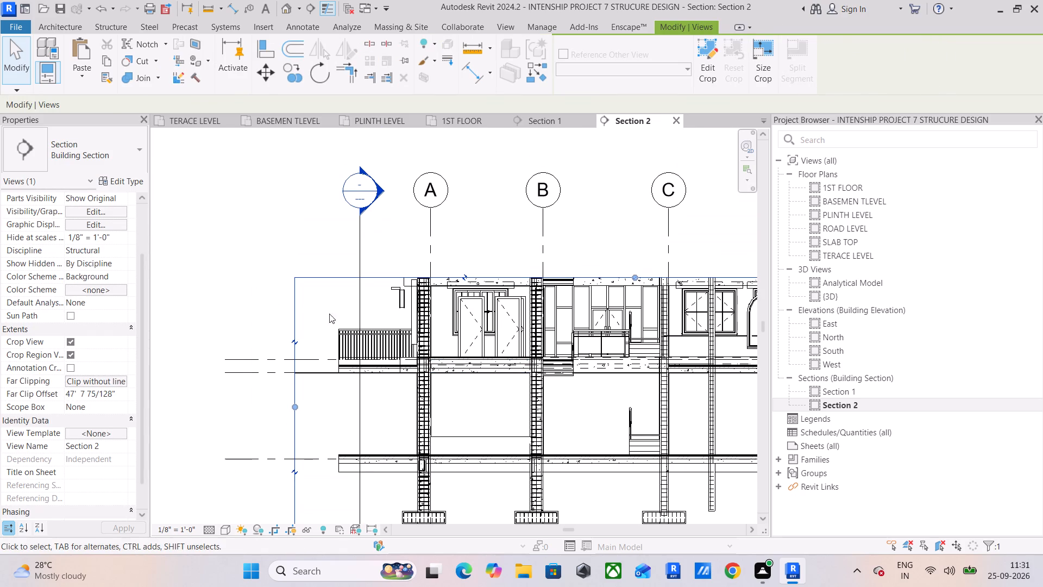
key("Escape")
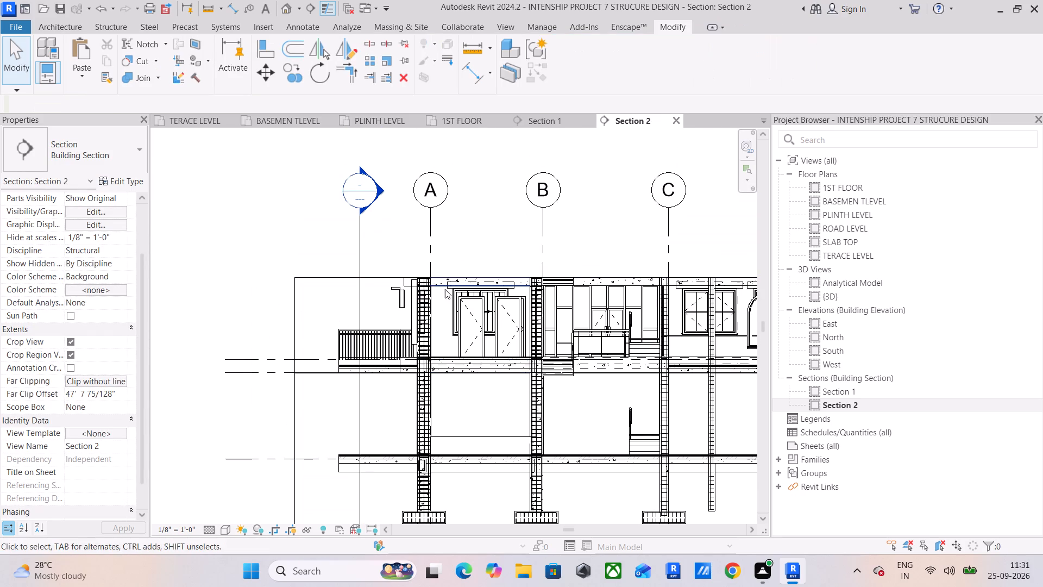
Temporarily hide the linked architectural model in the section view.
left_click(381, 327)
type("HH")
Examine the beam ties and column ties where the basement-level beam meets the column on grid A.
middle_click_drag(405, 391, 417, 296)
scroll(491, 348, "up", 4)
middle_click_drag(481, 380, 504, 326)
scroll(412, 323, "up", 4)
middle_click_drag(624, 318, 406, 313)
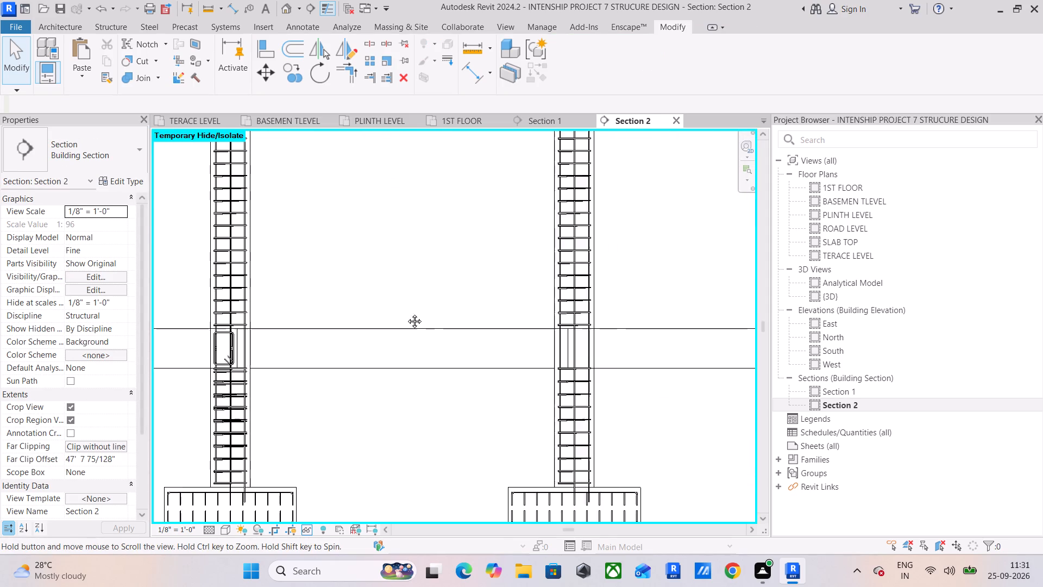
middle_click_drag(406, 313, 393, 311)
middle_click_drag(277, 353, 363, 359)
scroll(236, 346, "up", 4)
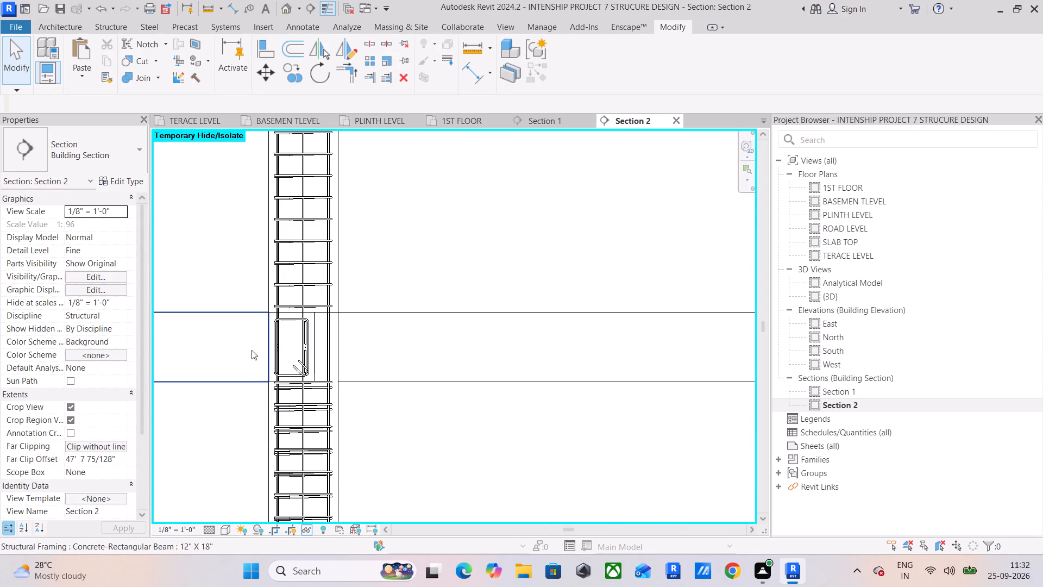
scroll(299, 365, "up", 7)
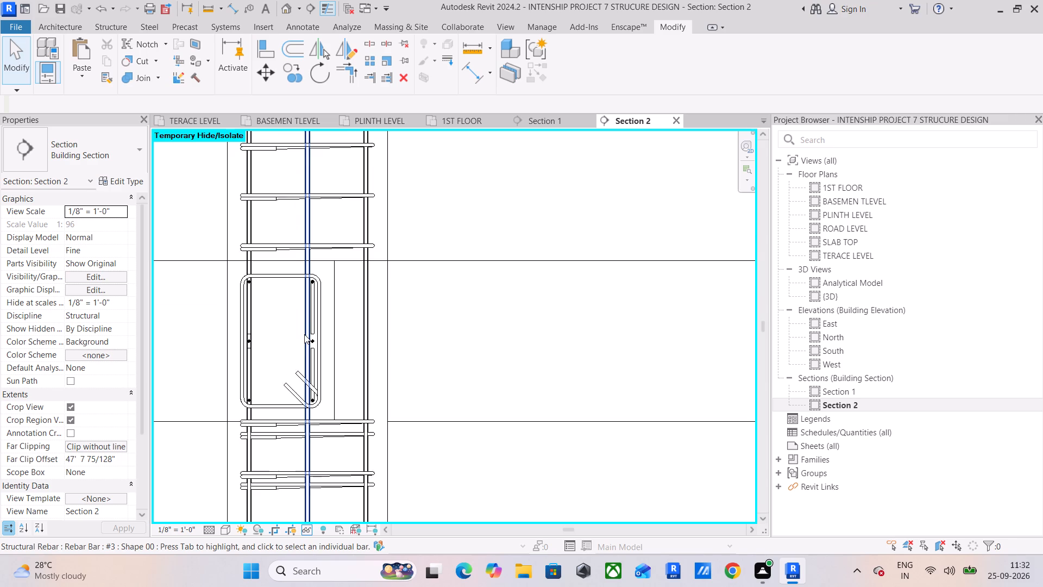
scroll(306, 327, "up", 3)
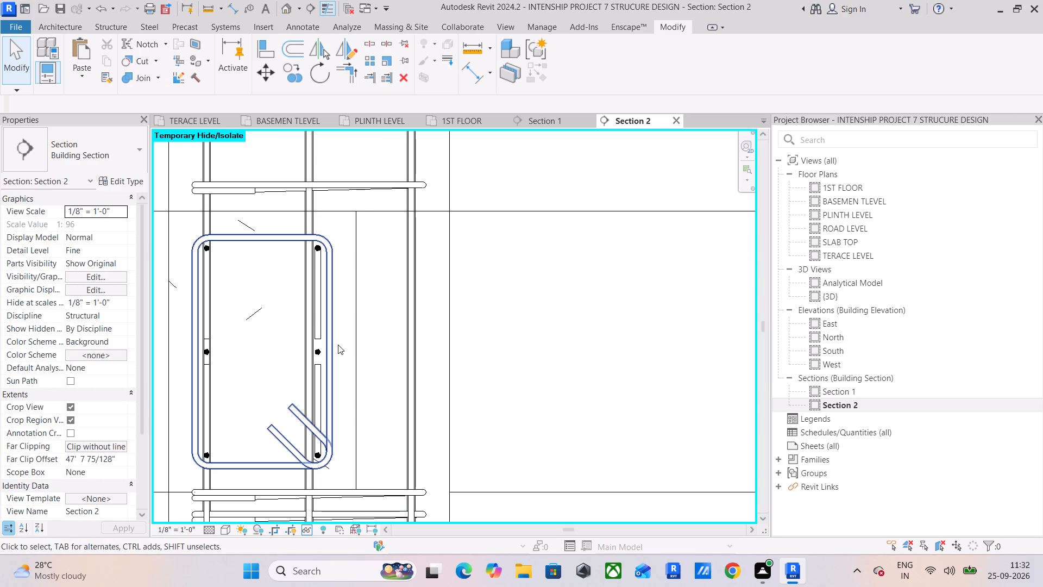
scroll(338, 345, "down", 1)
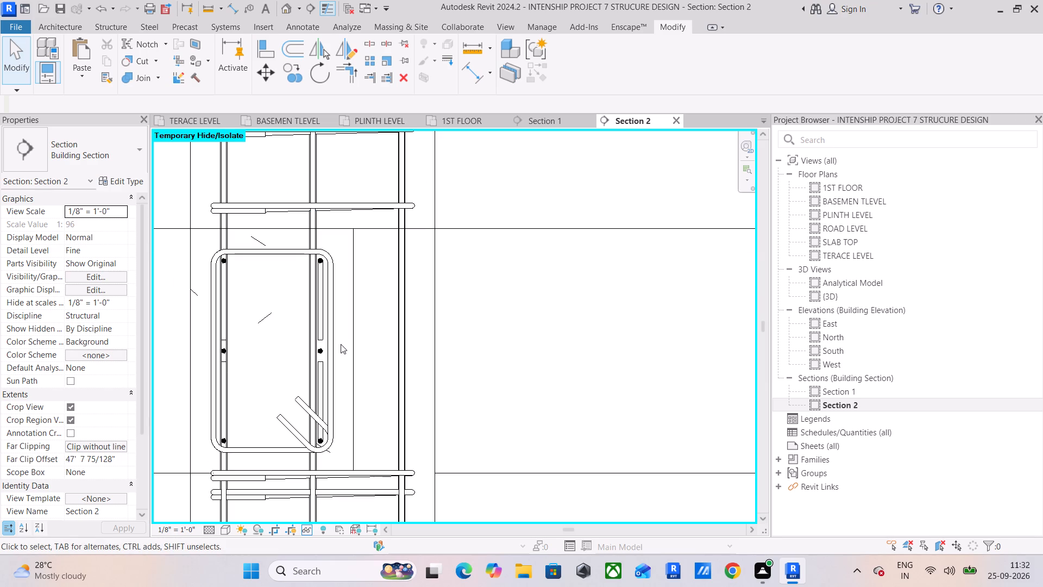
scroll(342, 344, "down", 5)
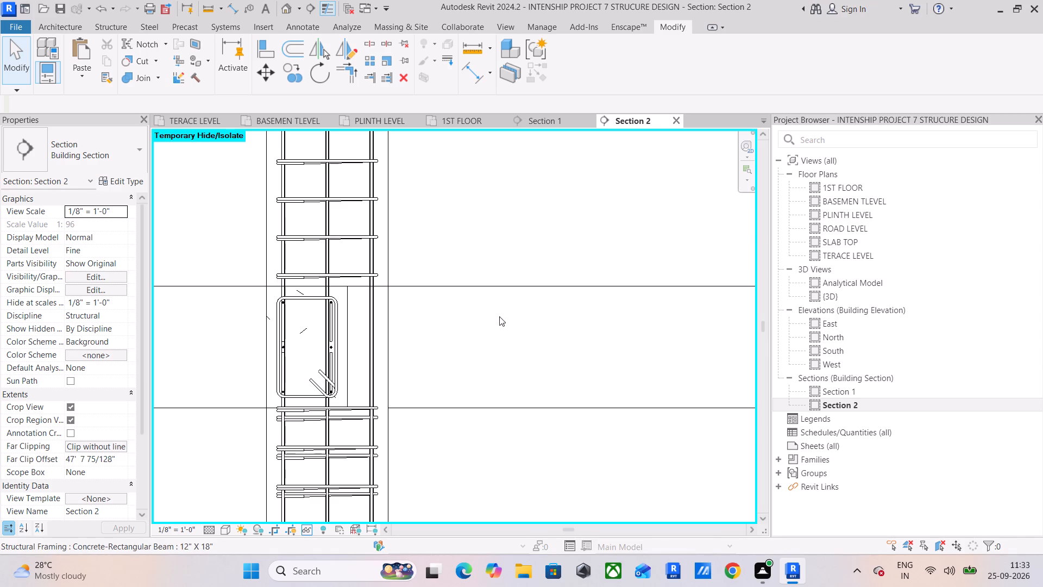
middle_click_drag(506, 311, 541, 285)
scroll(387, 282, "up", 5)
middle_click_drag(343, 285, 403, 266)
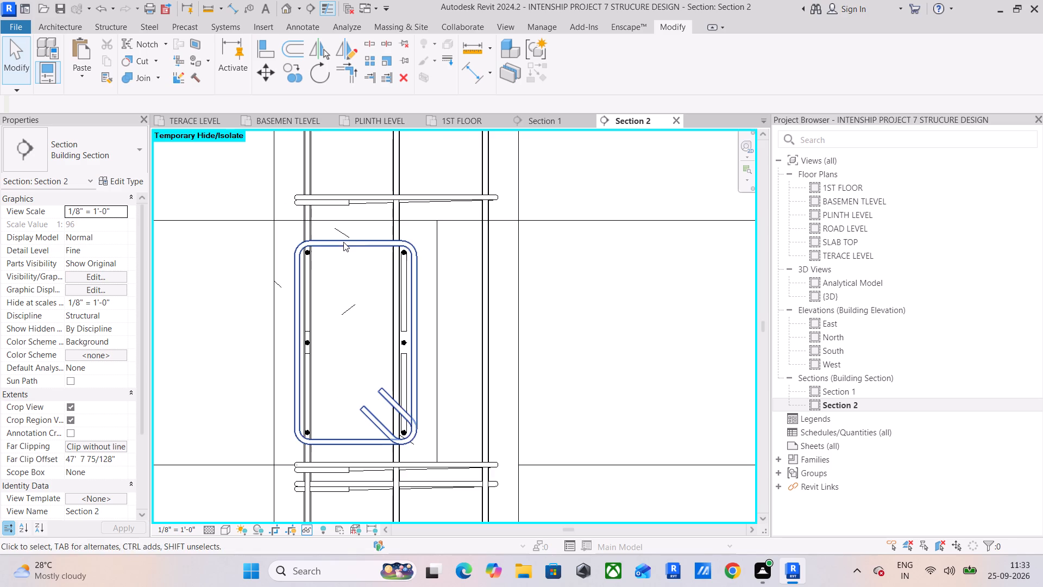
Select the beam's T1 tie set and its longitudinal bars at the joint and check their view visibility states.
scroll(343, 242, "up", 3)
left_click(344, 240)
scroll(294, 270, "up", 4)
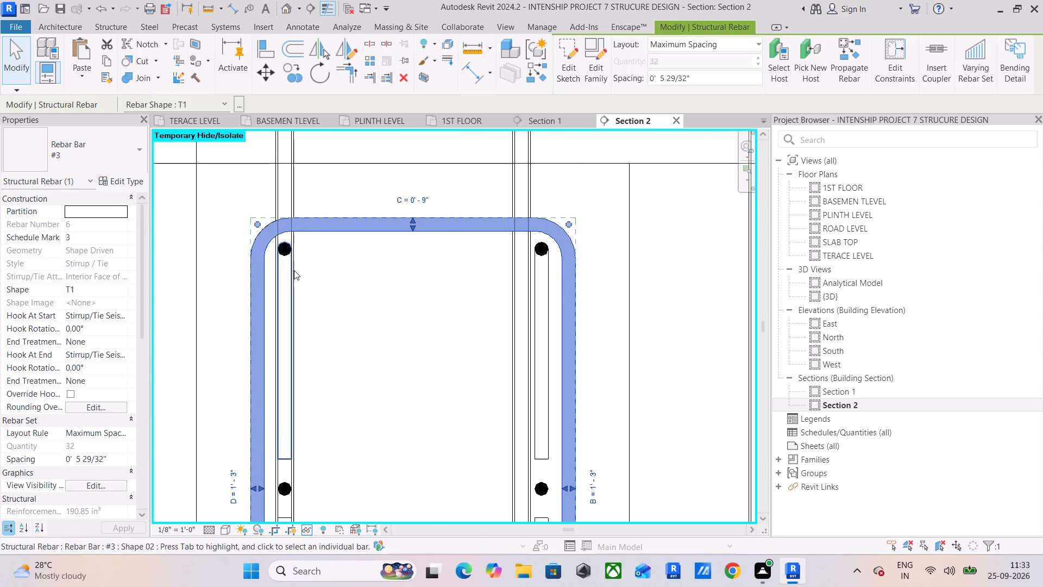
left_click(285, 248, "ctrl")
middle_click_drag(398, 302, 451, 244)
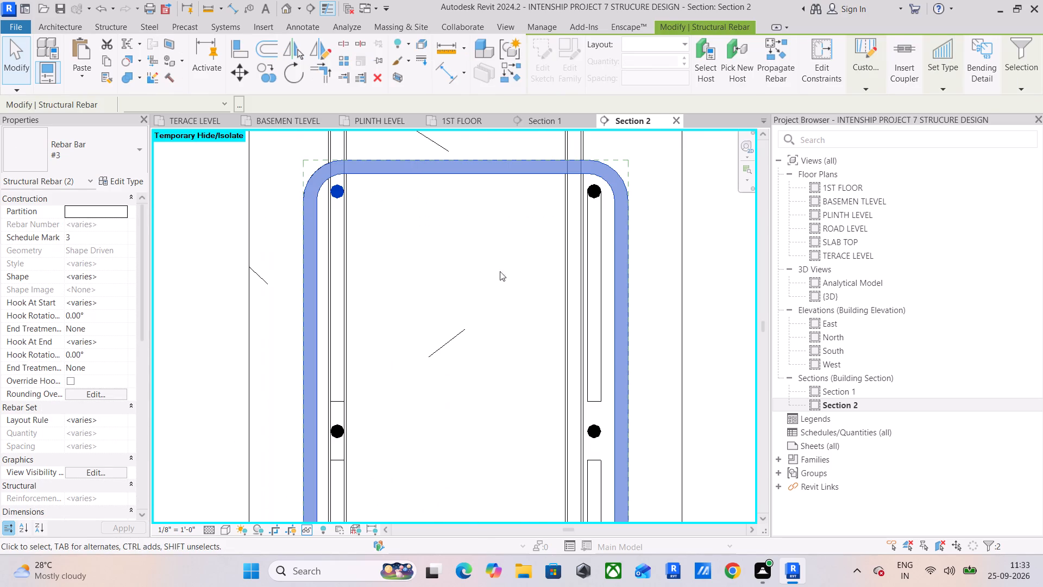
left_click(589, 192, "ctrl")
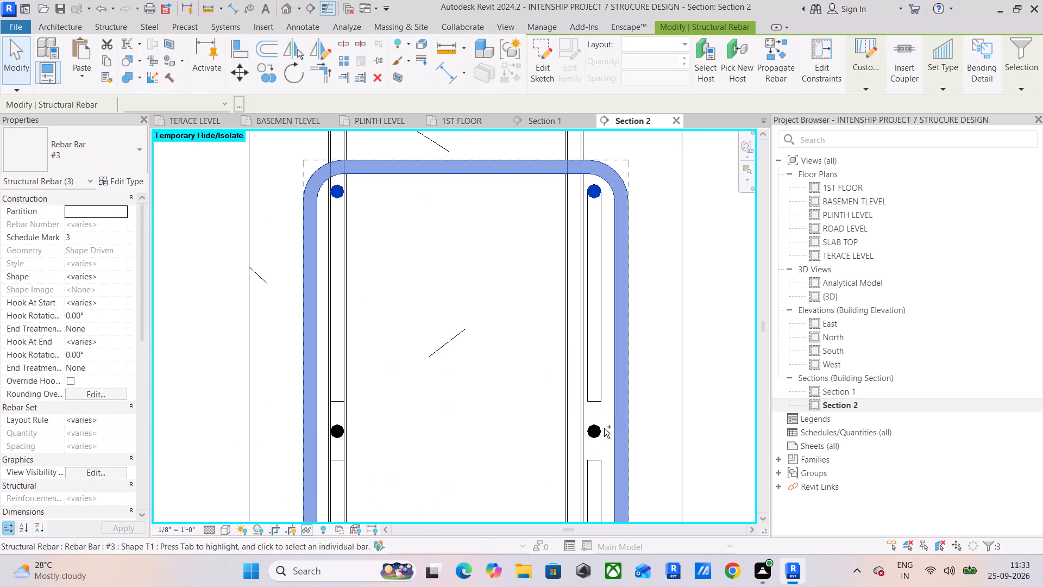
left_click(604, 428, "ctrl")
left_click(339, 429, "ctrl")
left_click(338, 468, "ctrl")
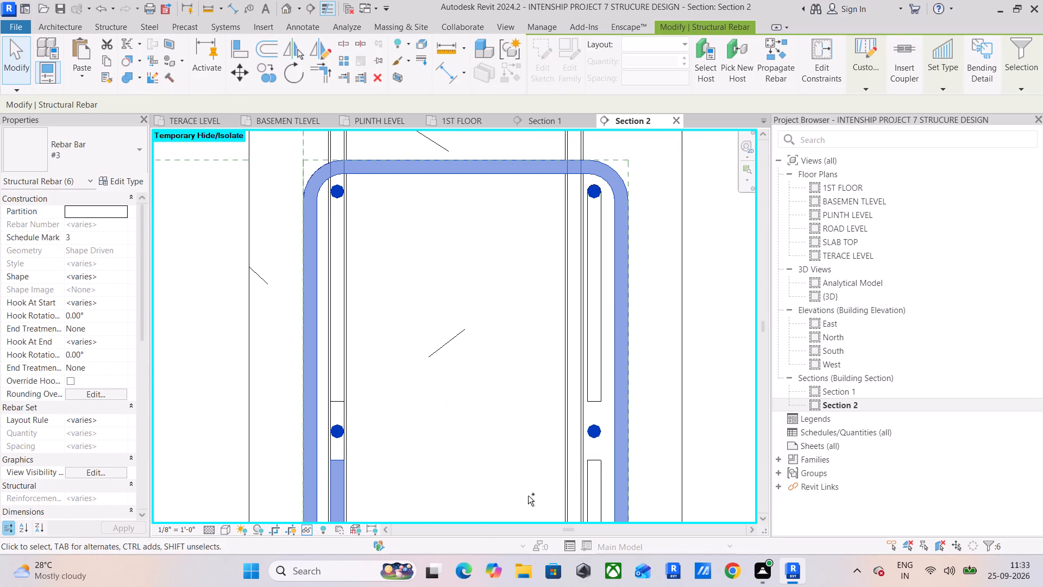
left_click(601, 459, "ctrl")
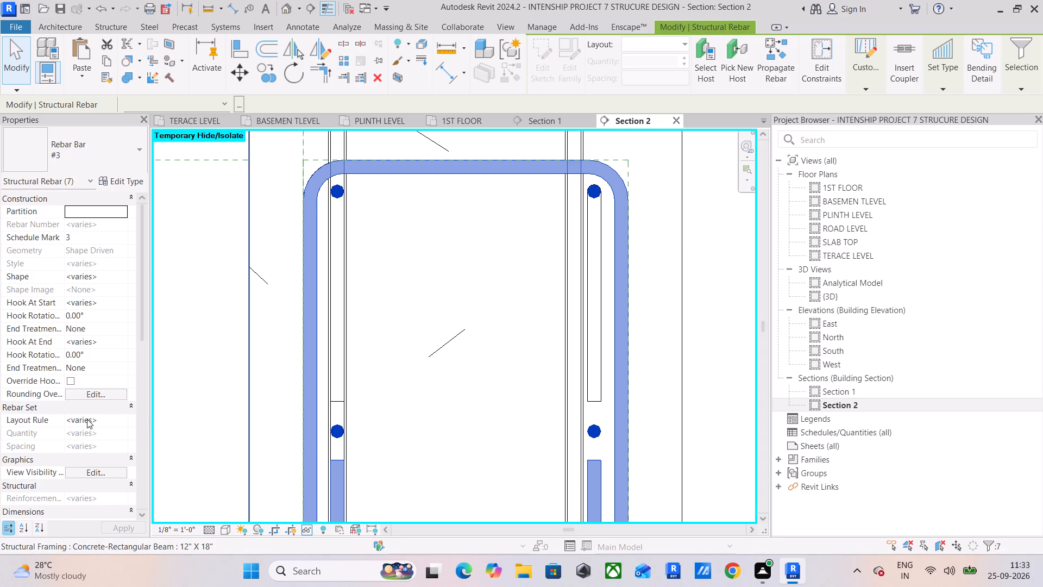
left_click(105, 476)
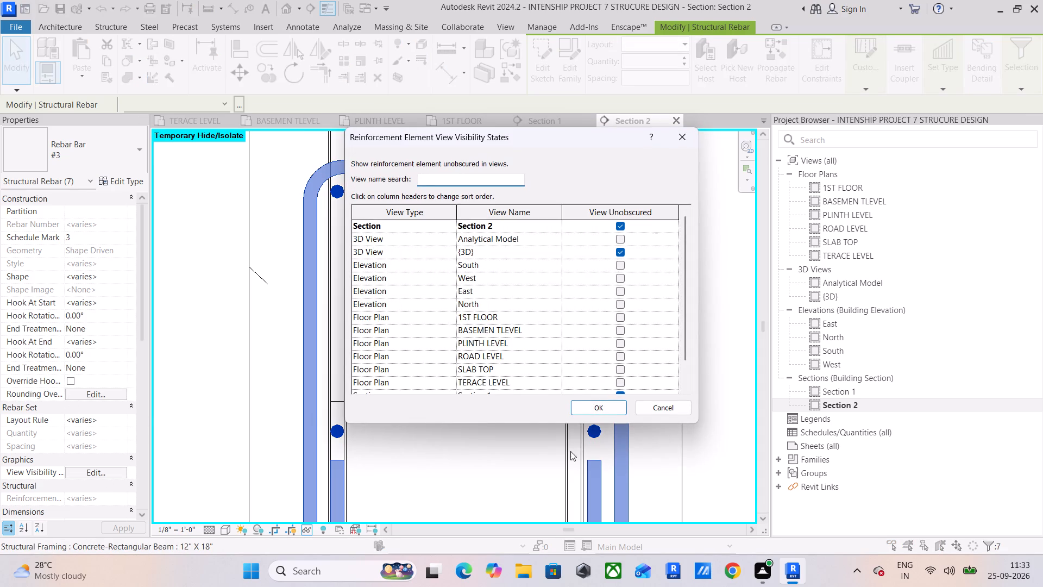
left_click(603, 412)
scroll(248, 314, "down", 10)
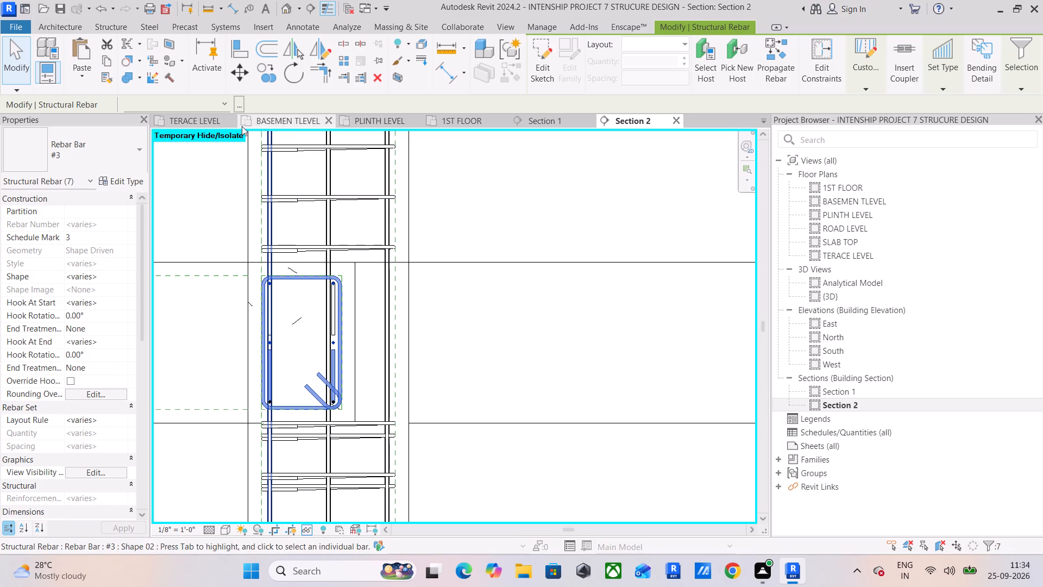
Return to the 3D view and examine the already reinforced basement-level beam between the columns.
left_click(288, 10)
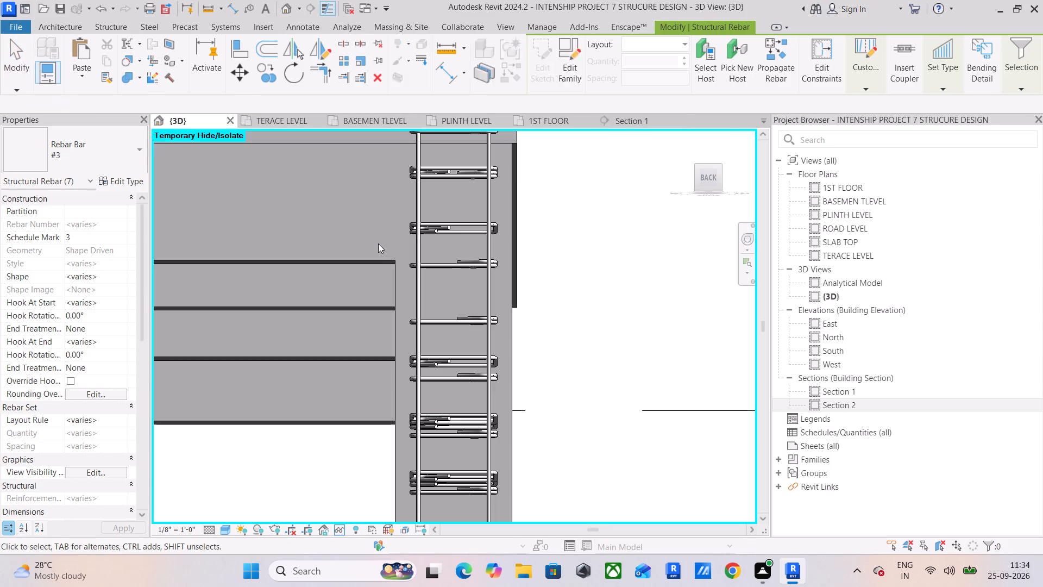
scroll(378, 243, "down", 4)
middle_click_drag(555, 313, 489, 333, "shift")
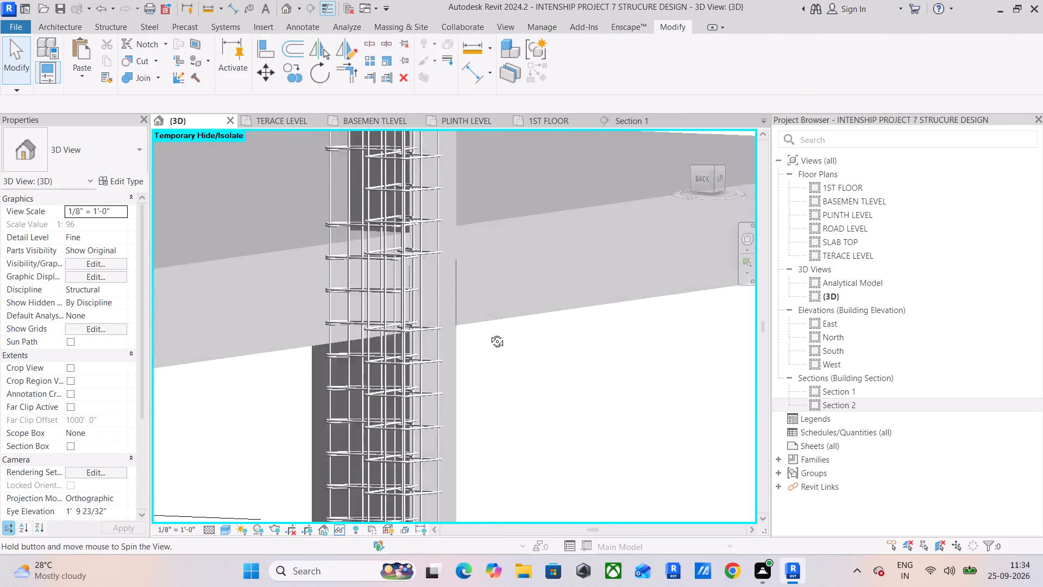
middle_click_drag(489, 333, 484, 333, "shift")
middle_click_drag(483, 333, 565, 249)
scroll(574, 245, "down", 9)
middle_click_drag(599, 299, 670, 283)
scroll(444, 314, "down", 4)
middle_click_drag(462, 316, 593, 311)
middle_click_drag(500, 392, 477, 235)
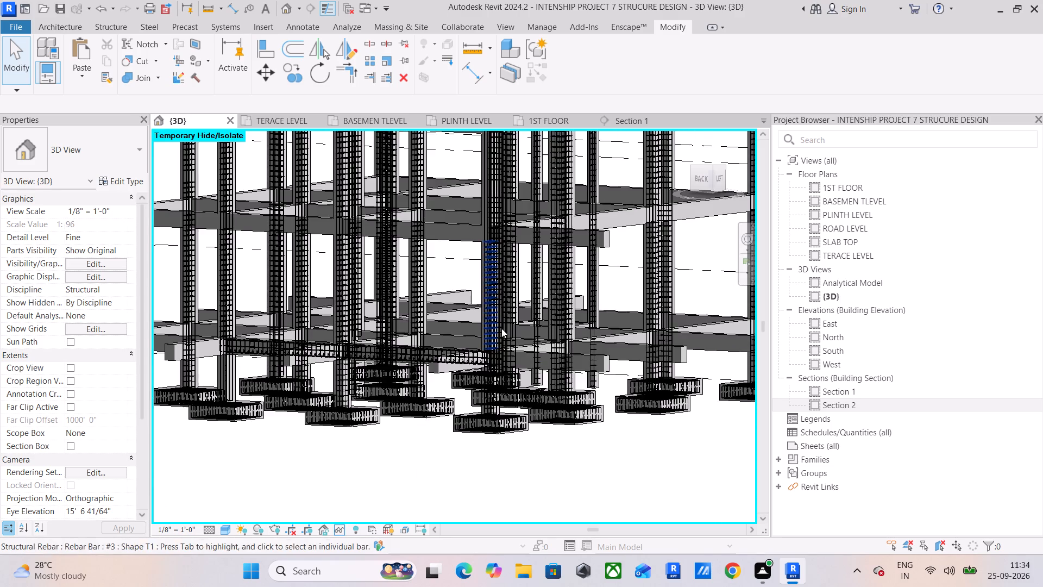
scroll(430, 359, "up", 7)
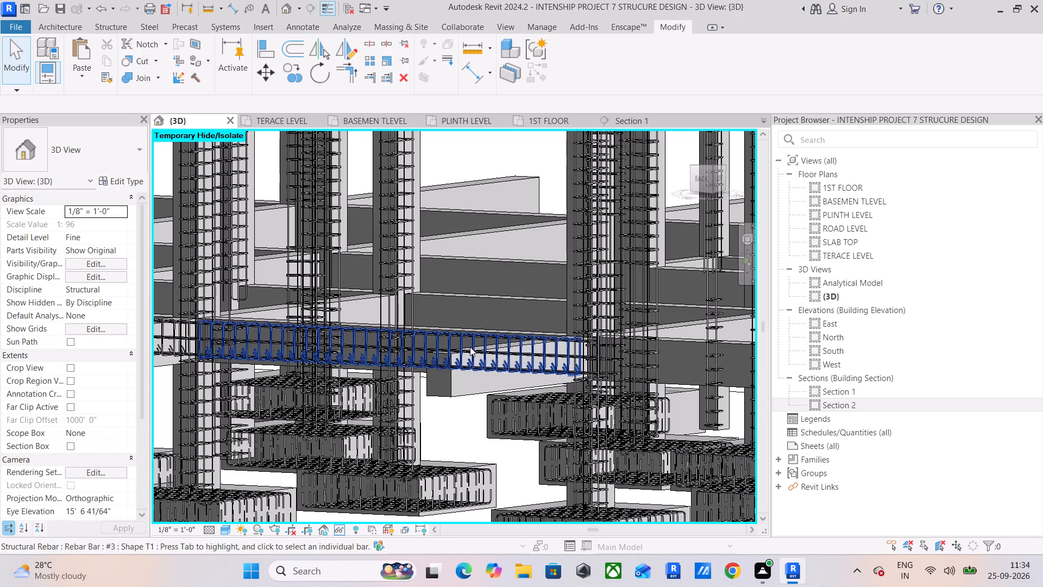
scroll(443, 321, "up", 10)
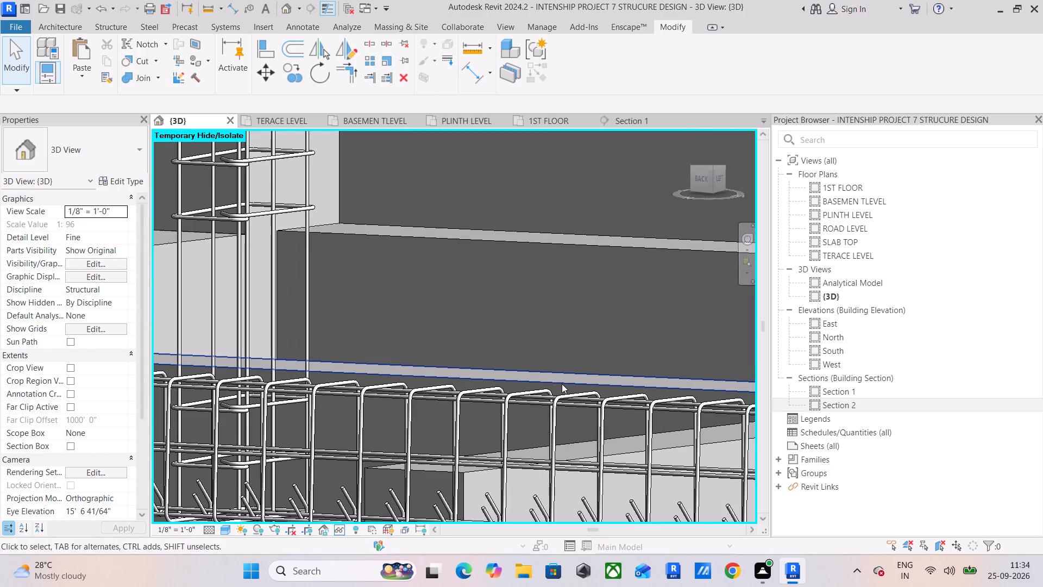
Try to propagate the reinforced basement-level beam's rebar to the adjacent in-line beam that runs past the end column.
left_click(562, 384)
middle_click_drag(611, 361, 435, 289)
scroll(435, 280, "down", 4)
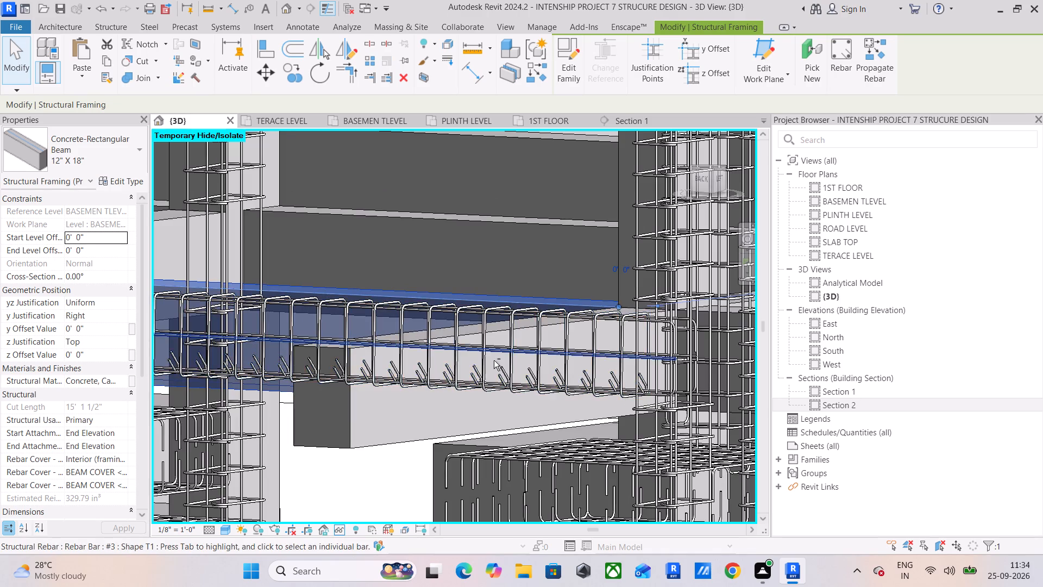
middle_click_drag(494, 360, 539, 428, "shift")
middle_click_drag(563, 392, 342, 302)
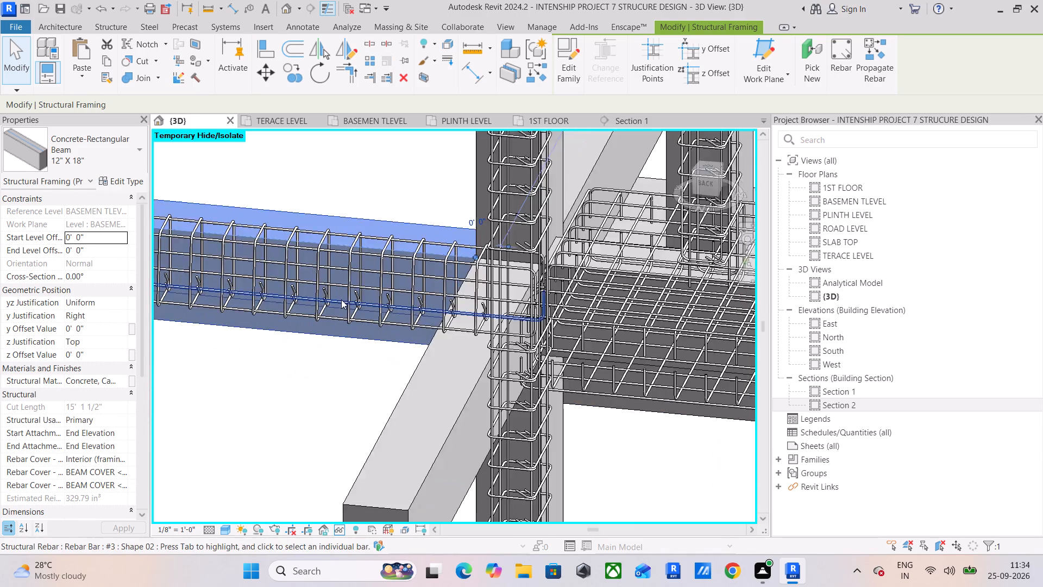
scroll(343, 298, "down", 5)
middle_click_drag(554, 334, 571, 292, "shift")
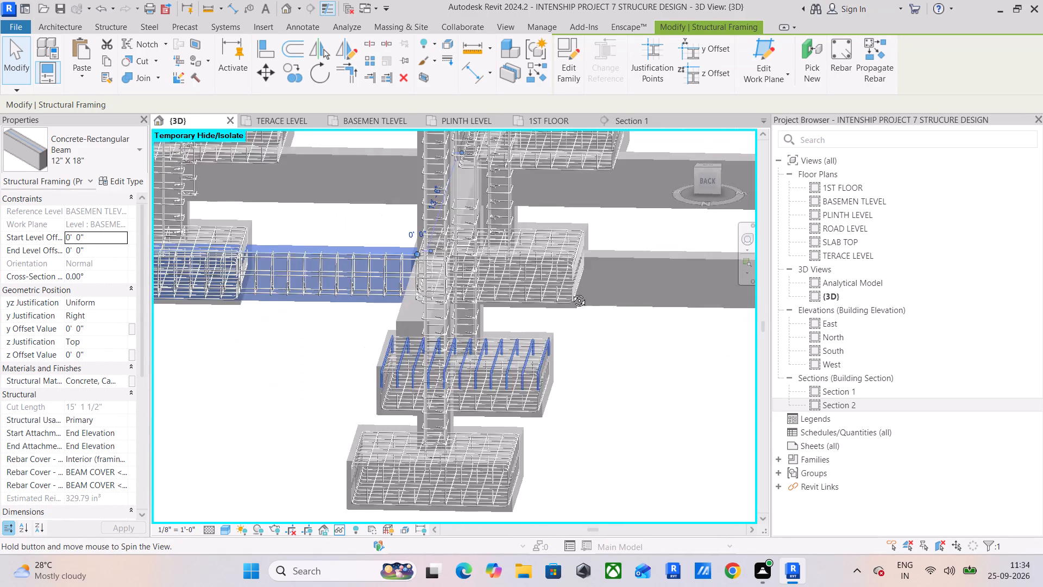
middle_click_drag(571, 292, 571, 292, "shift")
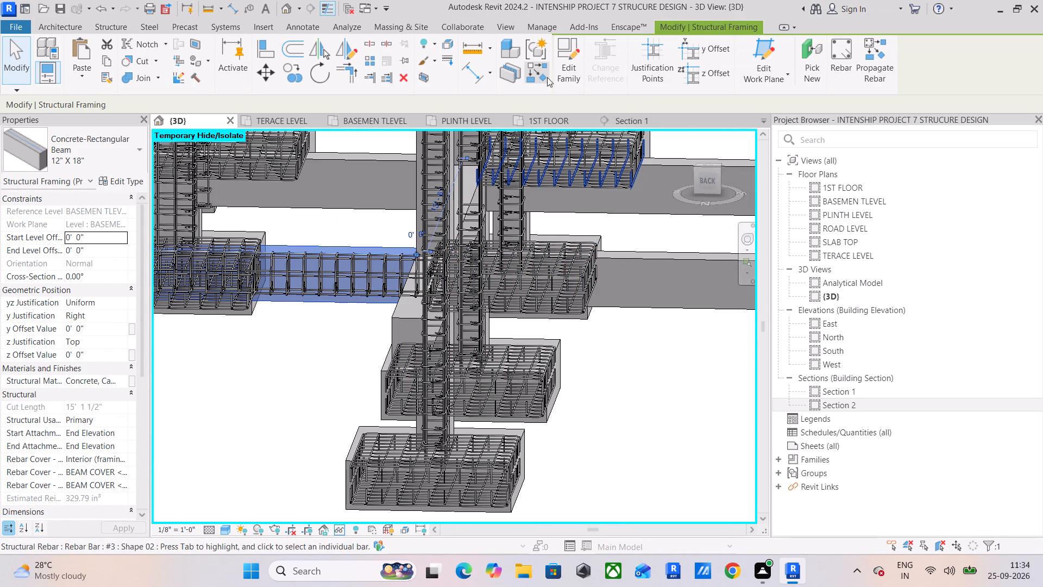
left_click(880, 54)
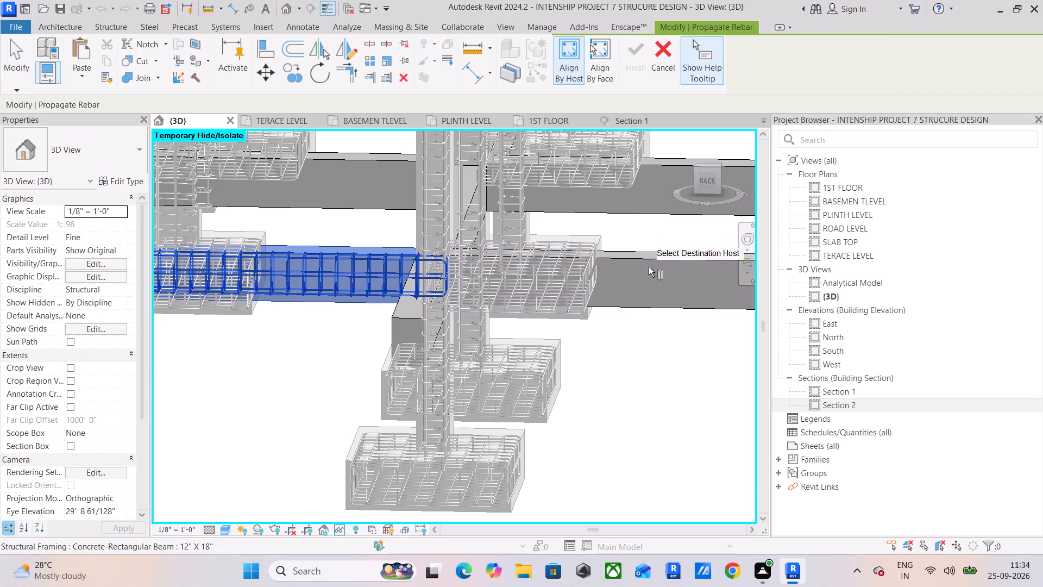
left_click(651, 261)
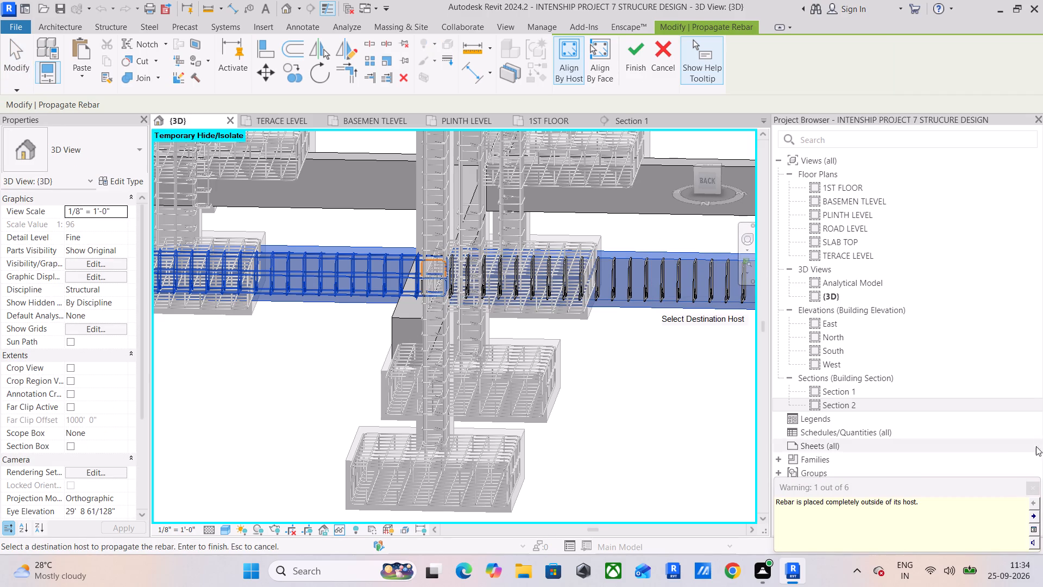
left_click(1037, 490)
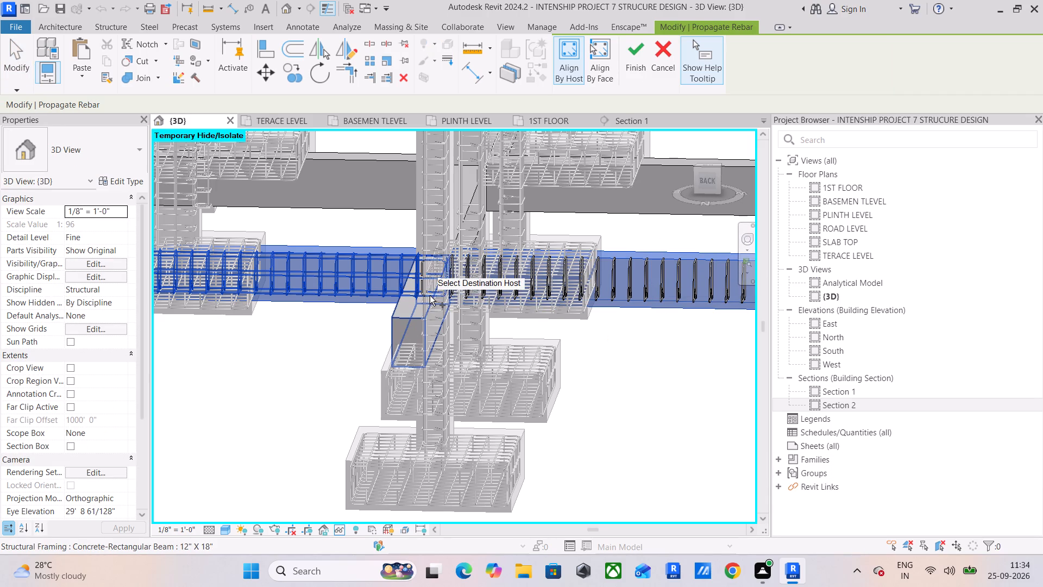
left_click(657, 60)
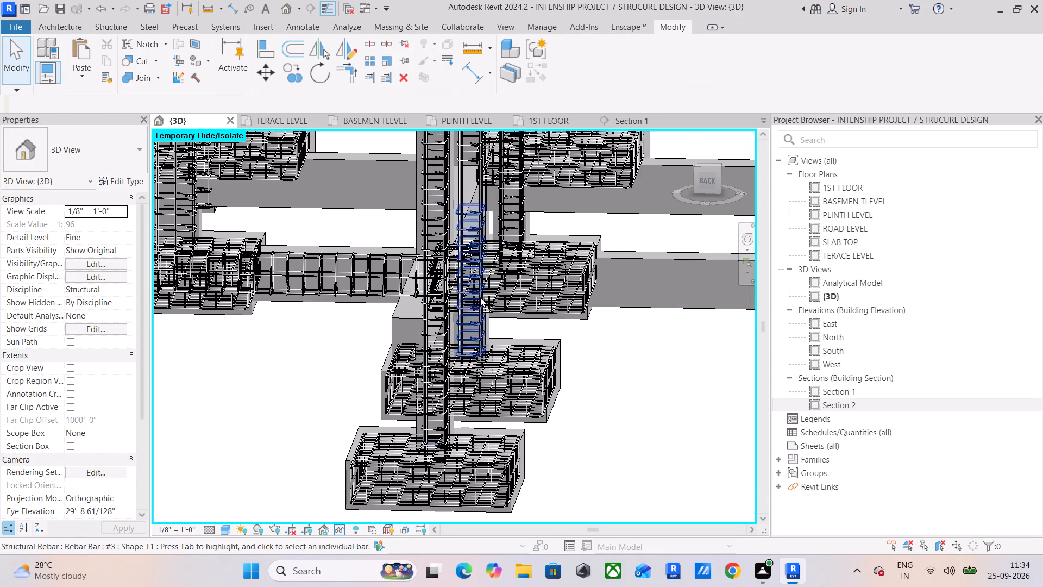
In the back orientation, propagate the reinforced basement-level beam's rebar to the unreinforced in-line beam between the columns at the opposite end.
left_click(706, 186)
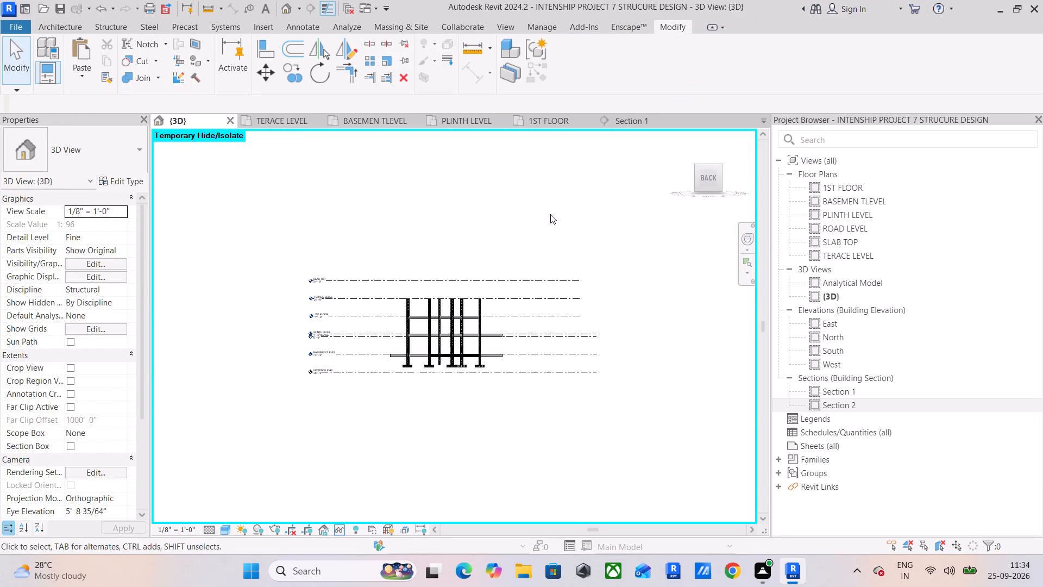
scroll(473, 342, "up", 11)
middle_click_drag(460, 333, 467, 208)
scroll(480, 272, "up", 4)
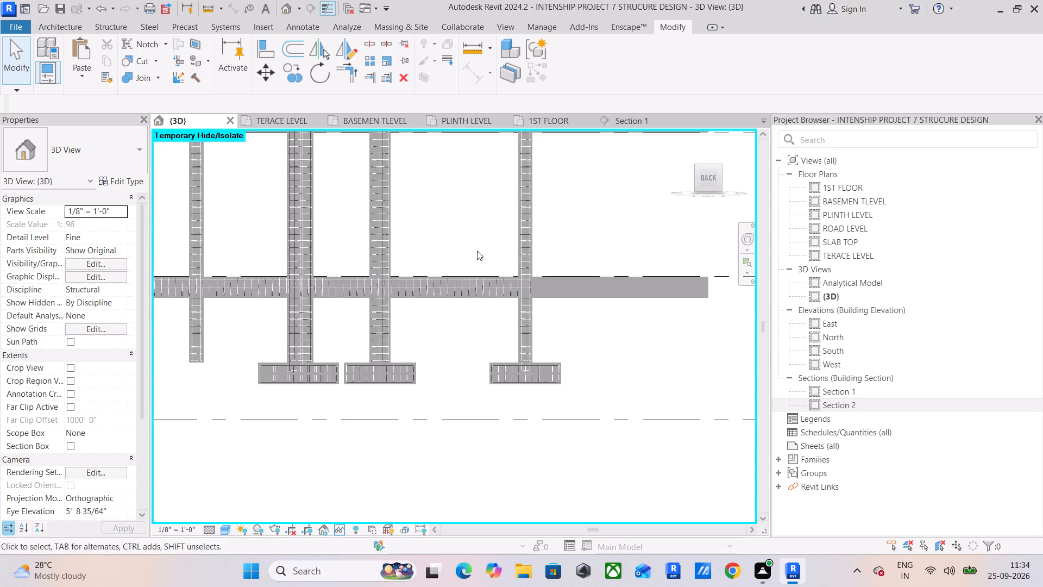
scroll(477, 251, "up", 6)
middle_click_drag(474, 271, 321, 171)
middle_click_drag(461, 233, 277, 235)
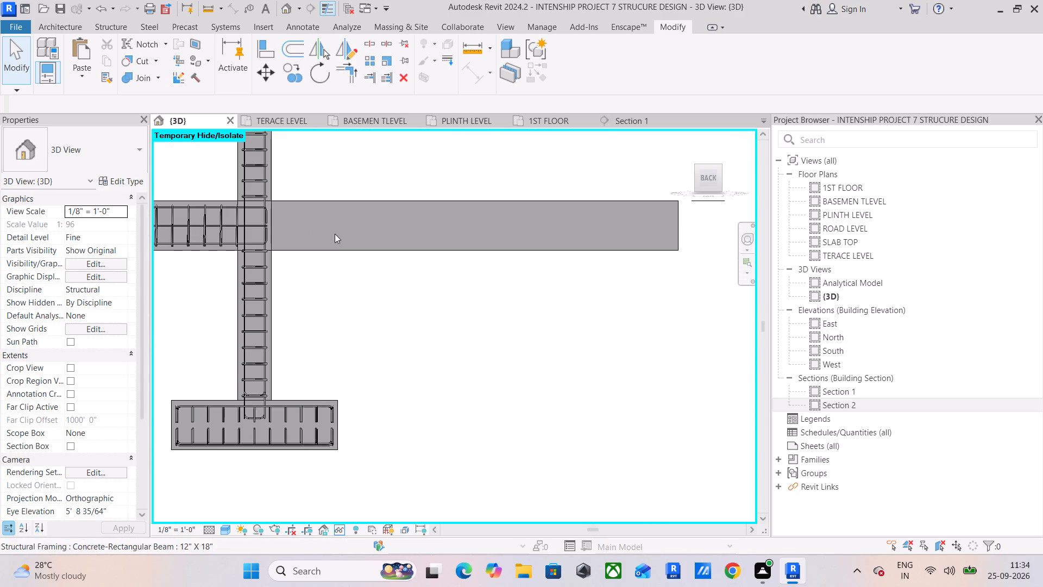
middle_click_drag(323, 235, 461, 224)
scroll(362, 206, "up", 4)
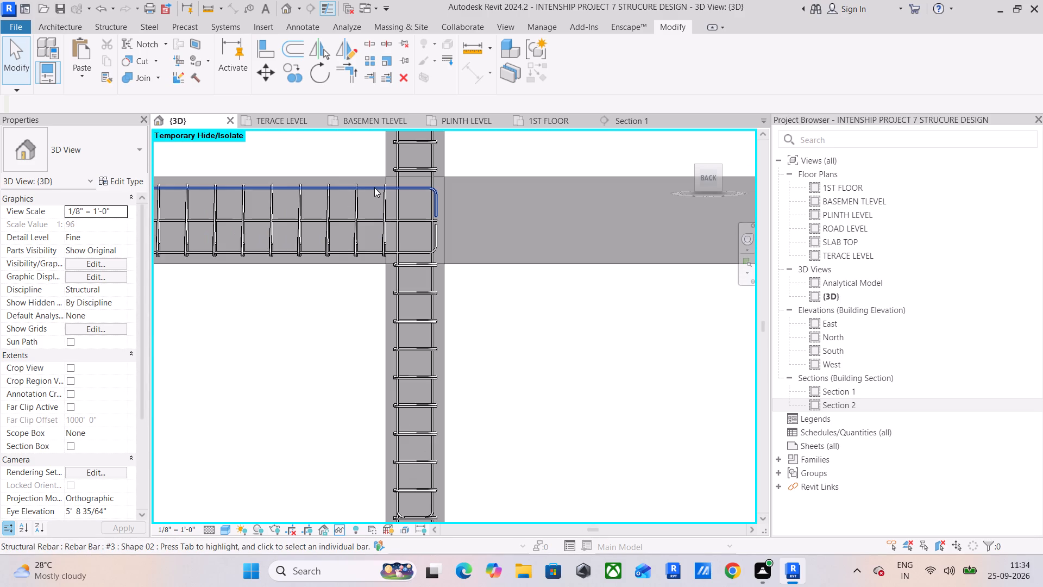
left_click(335, 175)
scroll(335, 176, "down", 4)
middle_click_drag(336, 177, 557, 209)
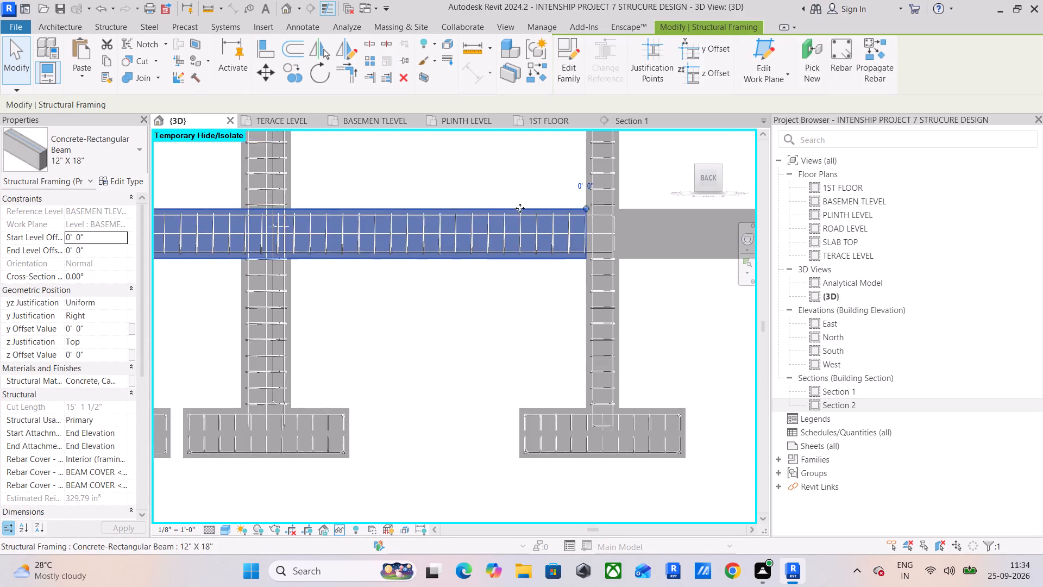
scroll(491, 208, "down", 4)
middle_click_drag(463, 213, 594, 220)
middle_click_drag(265, 220, 590, 216)
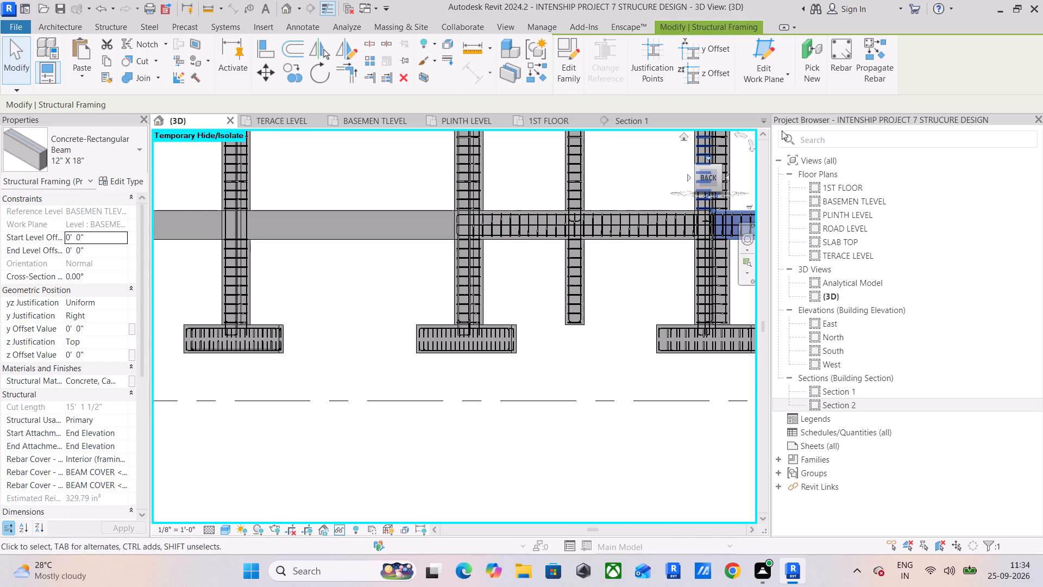
left_click(869, 55)
left_click(369, 210)
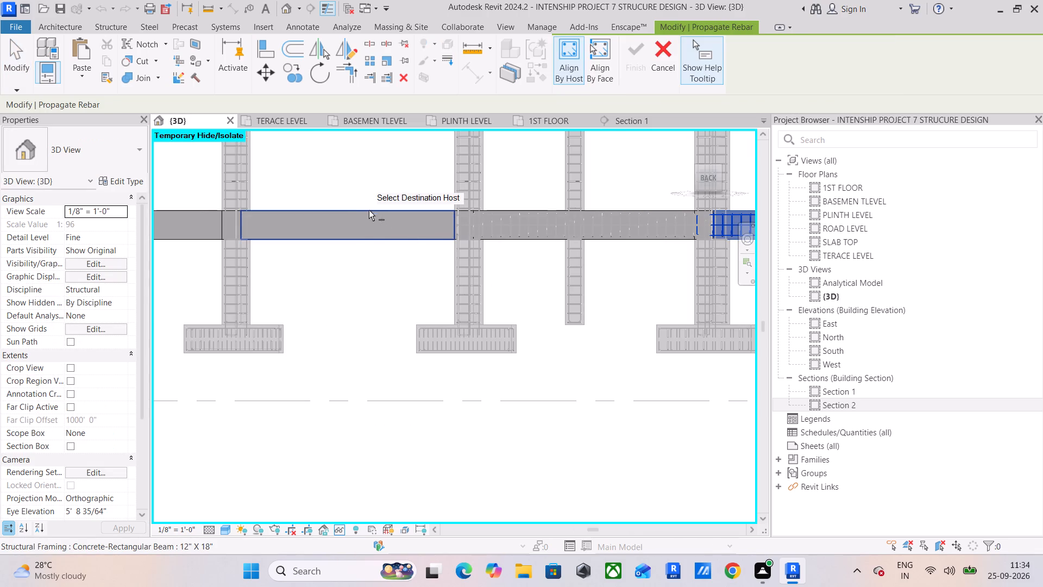
Examine the propagated bars and ties in the newly reinforced bay, especially where they meet the columns at both ends.
middle_click_drag(362, 261, 389, 261, "shift")
middle_click_drag(482, 261, 474, 263, "shift")
left_click(709, 181)
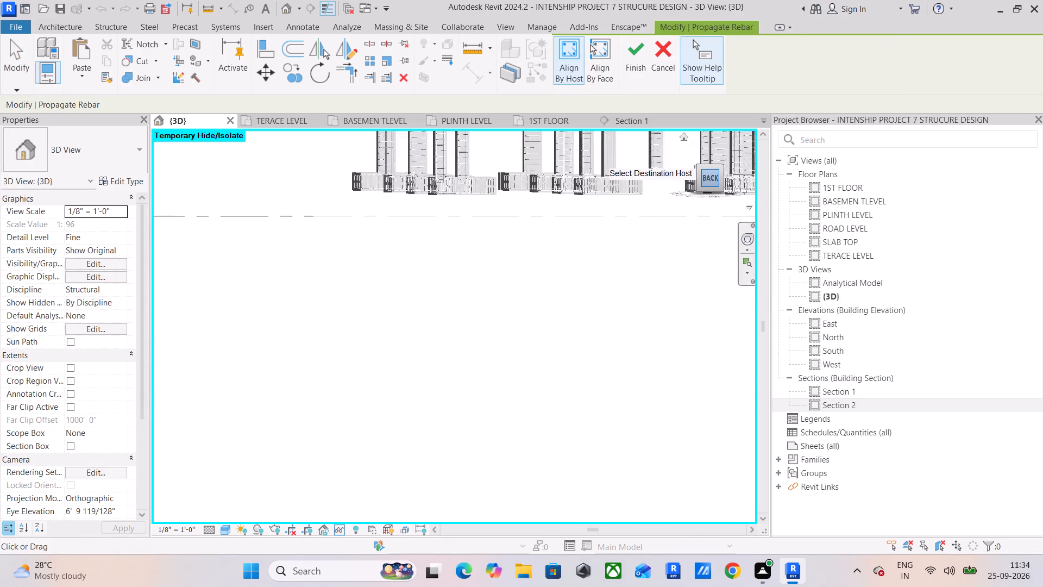
scroll(414, 363, "up", 6)
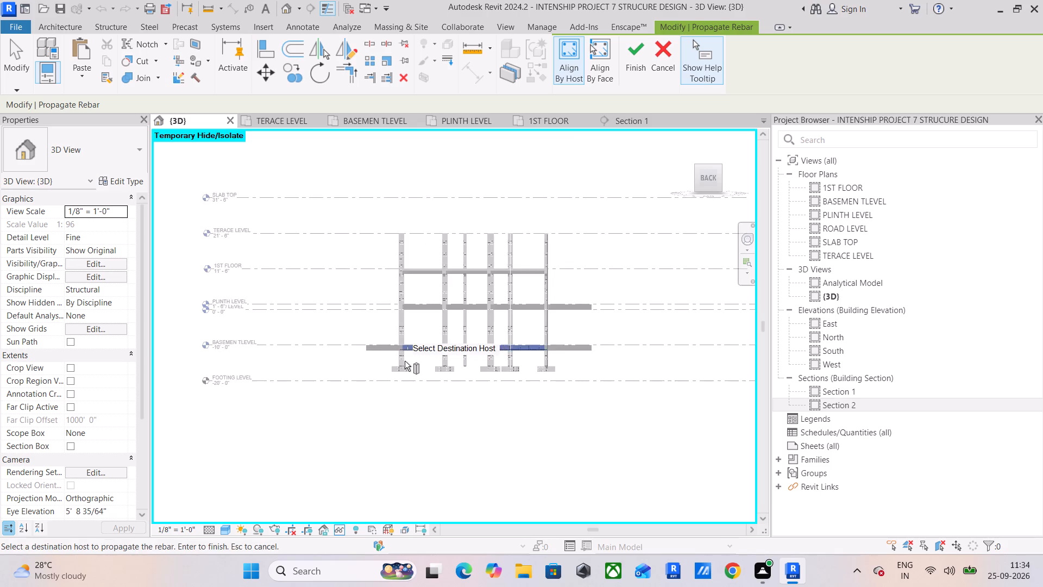
scroll(405, 361, "up", 5)
scroll(472, 341, "up", 10)
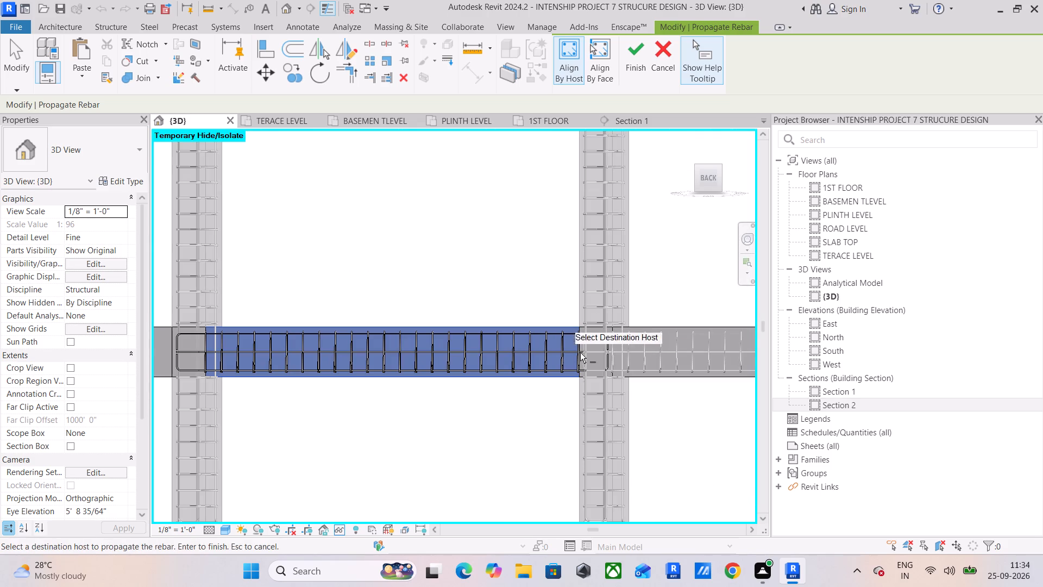
middle_click_drag(460, 316, 570, 309)
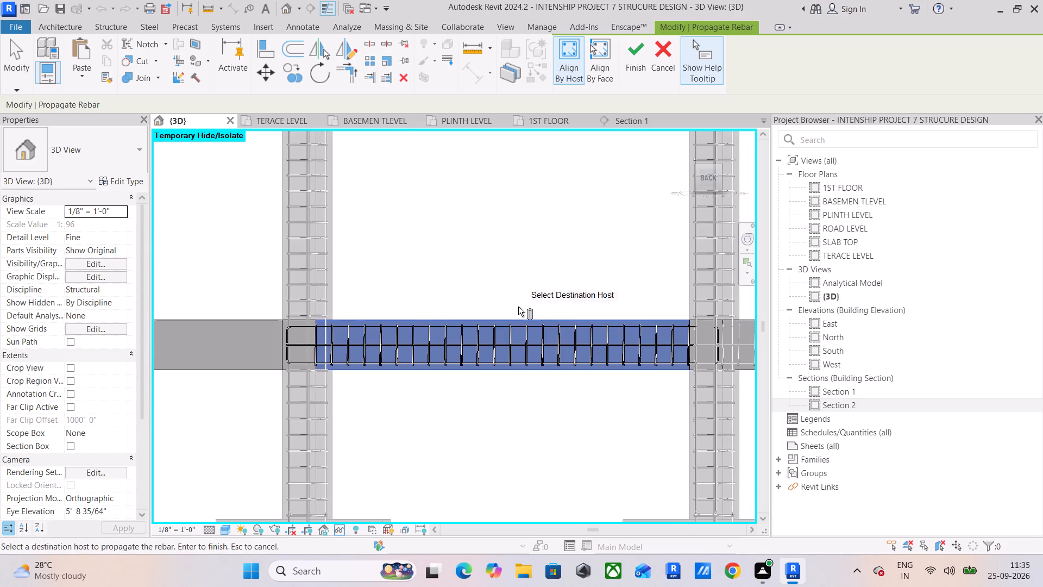
scroll(312, 304, "up", 4)
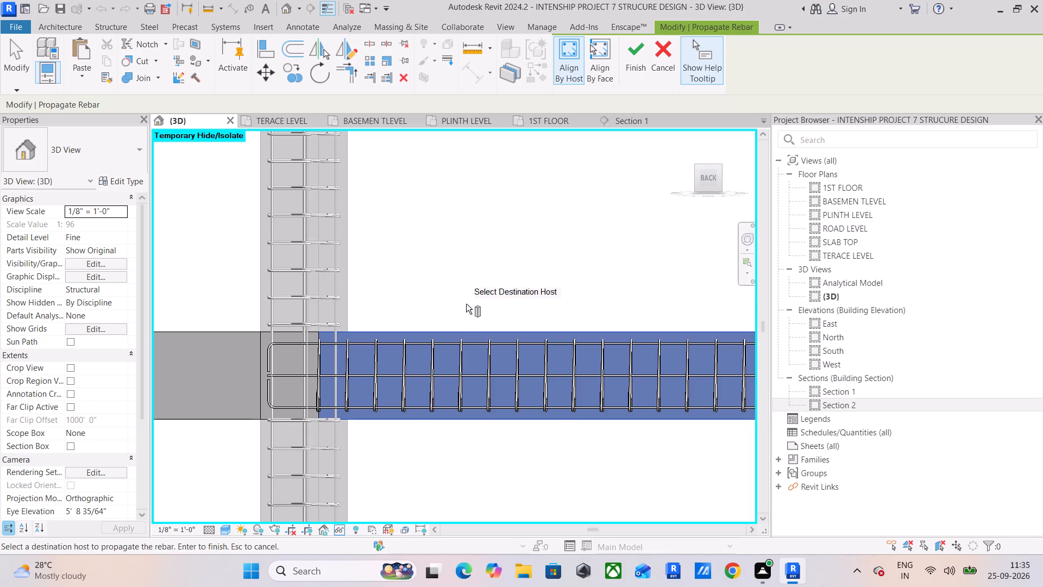
scroll(466, 304, "down", 4)
middle_click_drag(544, 309, 281, 293)
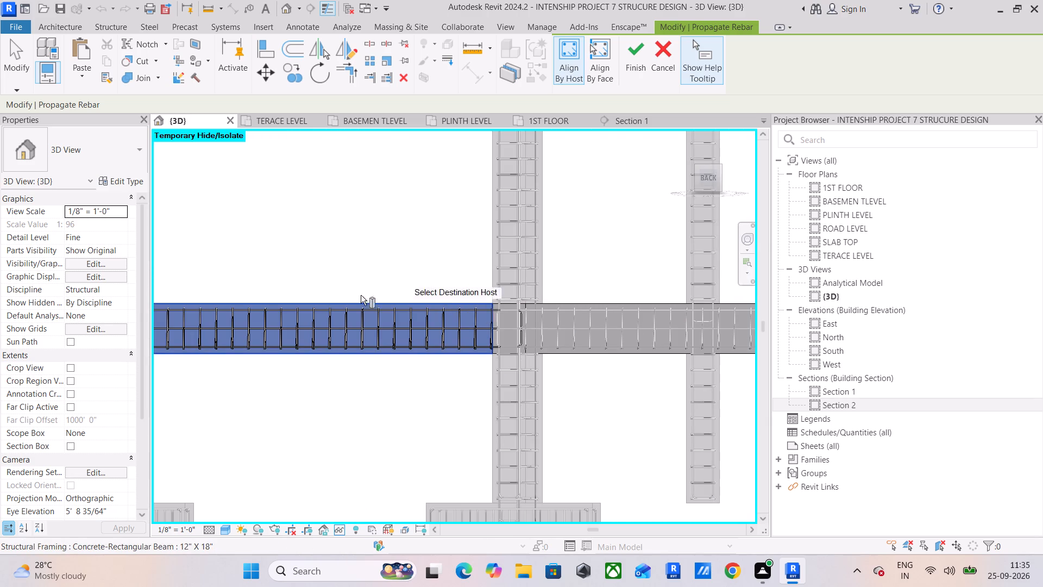
Add the overhanging beam stub beyond the end column as another destination host and finish the rebar propagation.
middle_click_drag(320, 285, 570, 277)
scroll(460, 278, "down", 3)
middle_click_drag(461, 280, 646, 306)
left_click(443, 316)
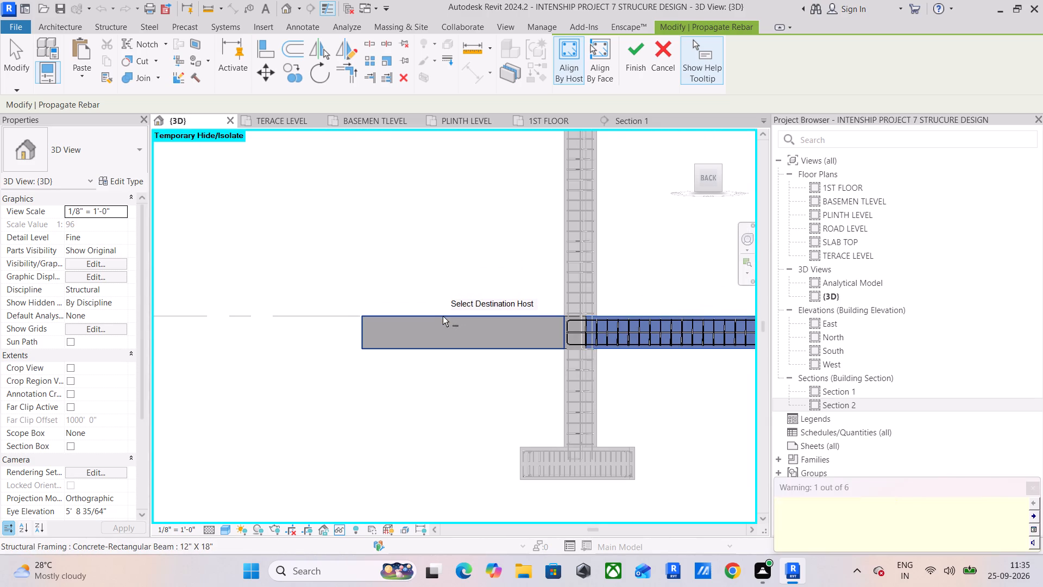
left_click(1030, 488)
scroll(538, 338, "up", 5)
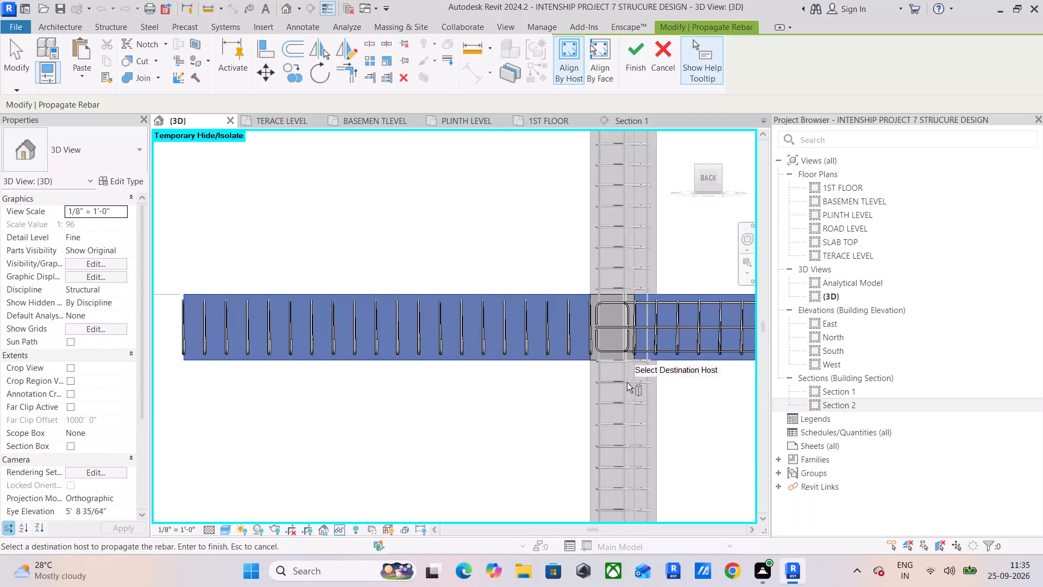
key("ctrl+z")
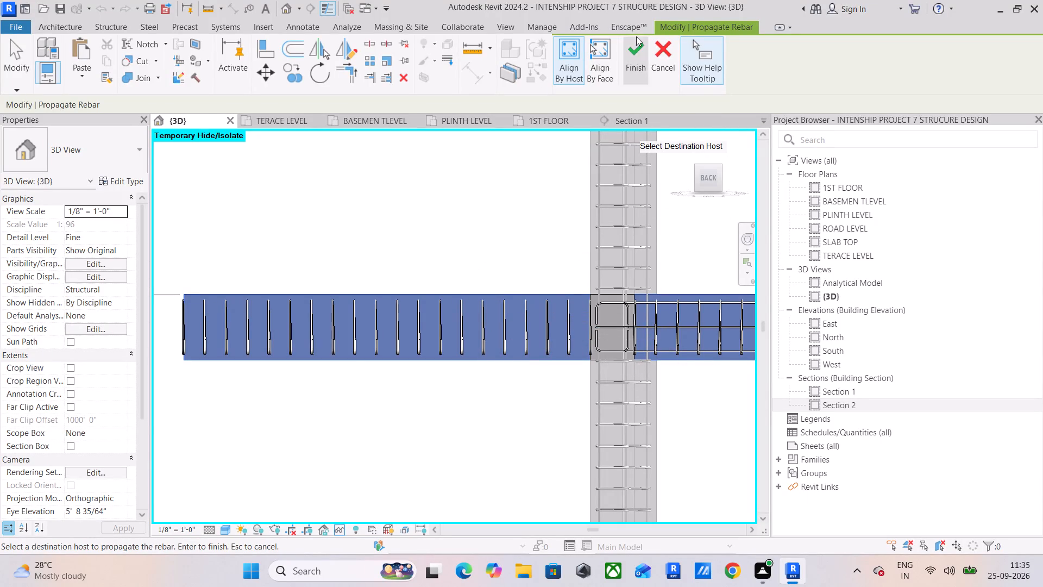
left_click(634, 52)
Delete the T1 tie set from the overhanging beam stub.
left_click(477, 324)
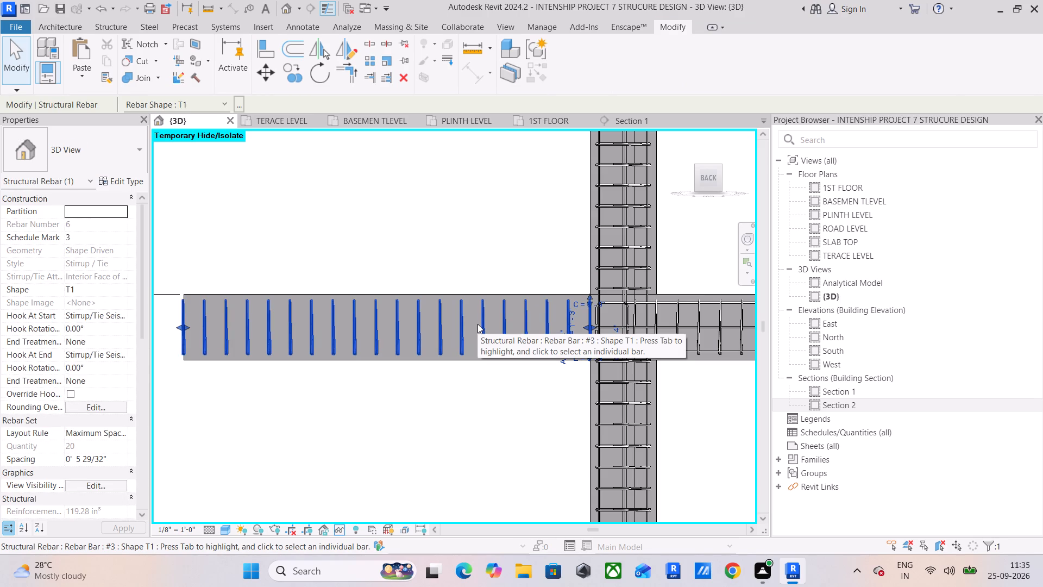
key("Delete")
Examine the ties and longitudinal bars along the basement-level beam run and at its intermediate column joints.
middle_click_drag(514, 330, 535, 333)
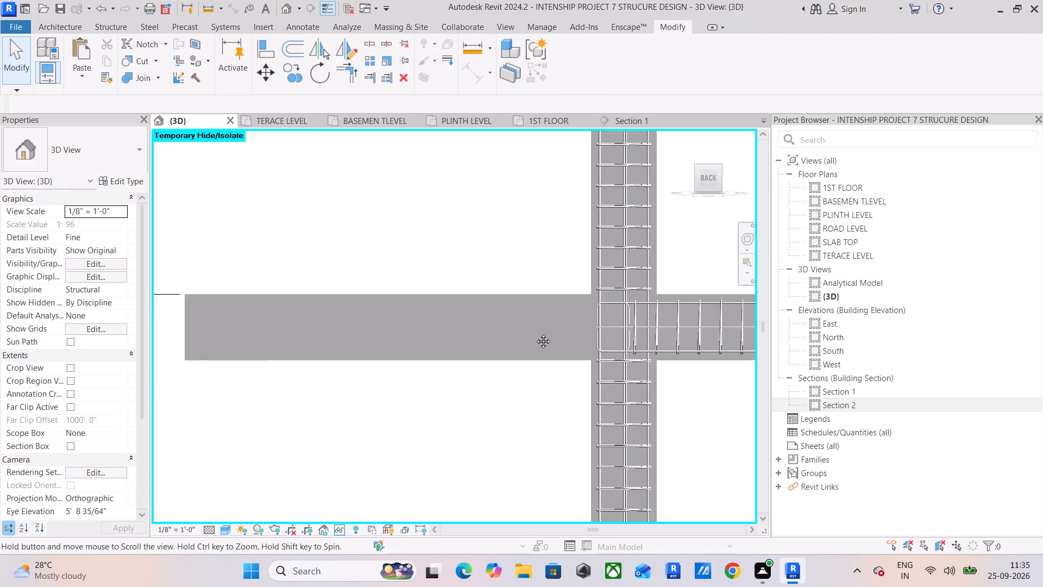
middle_click_drag(535, 333, 270, 304)
scroll(363, 307, "down", 10)
middle_click_drag(556, 342, 366, 353)
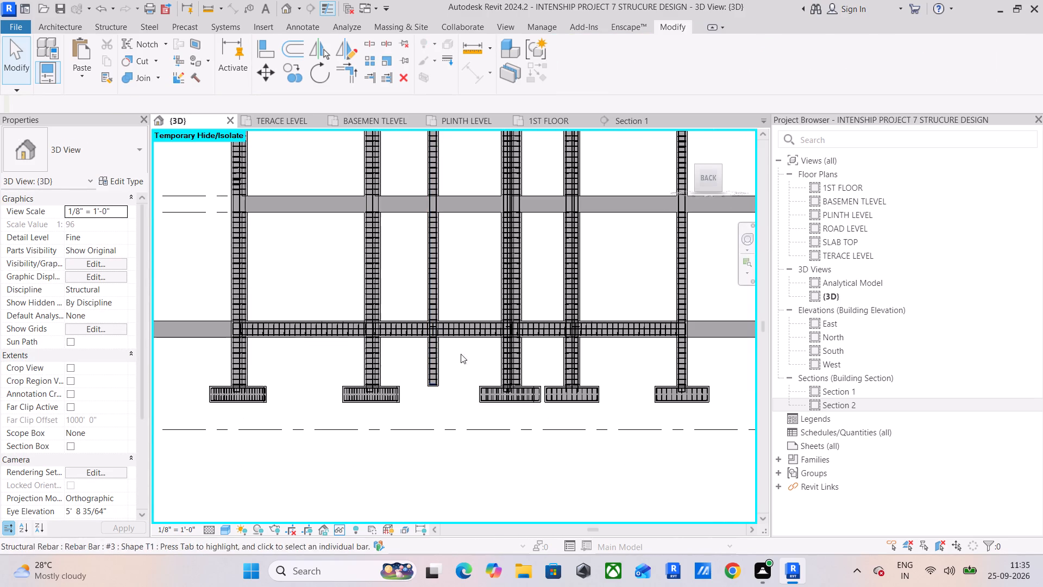
scroll(649, 339, "up", 1)
middle_click_drag(601, 348, 515, 351)
scroll(525, 321, "up", 4)
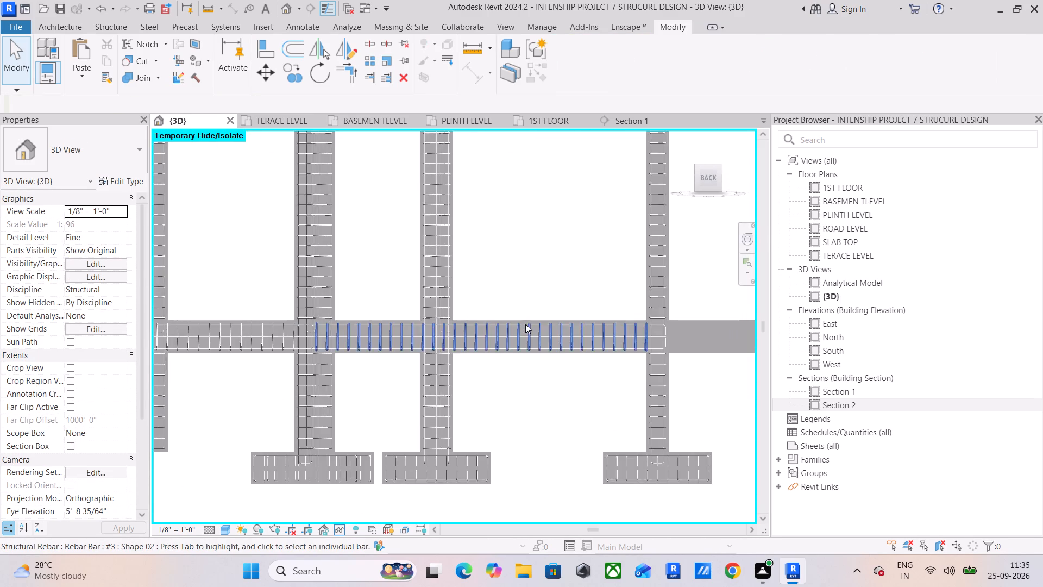
scroll(525, 324, "up", 12)
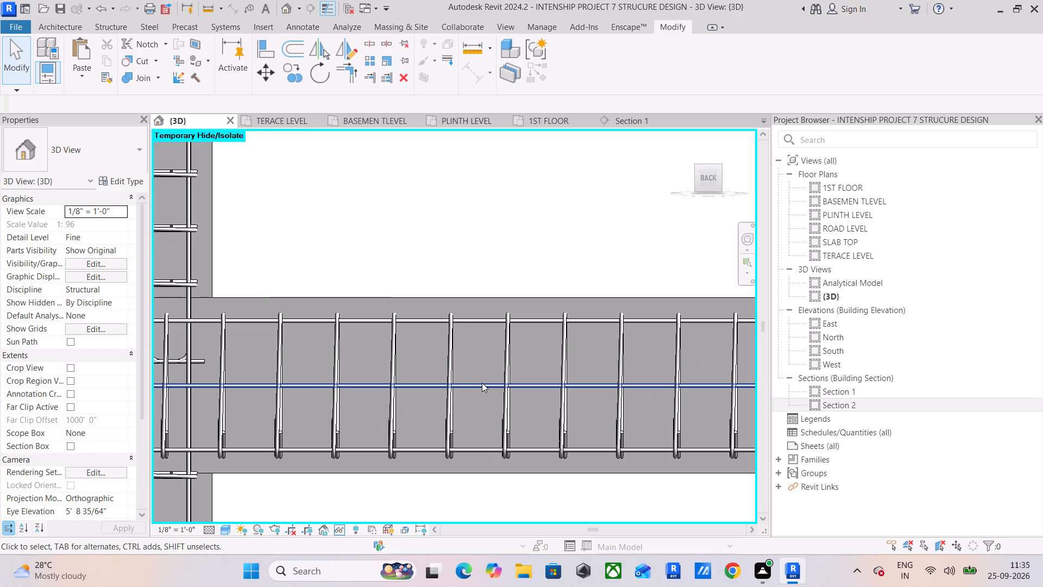
left_click(480, 301)
scroll(481, 299, "down", 4)
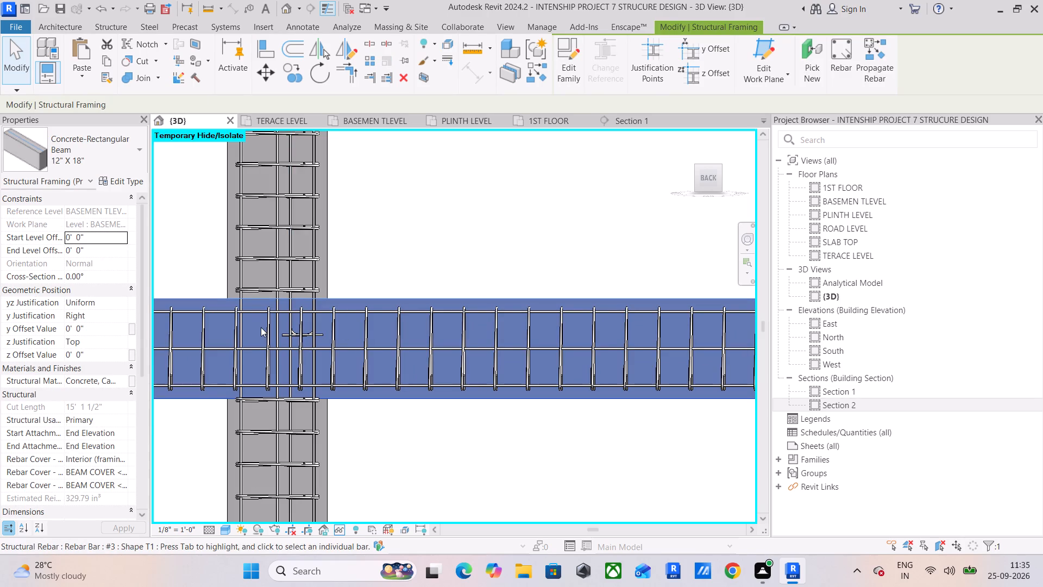
middle_click_drag(261, 327, 488, 316)
left_click(374, 226)
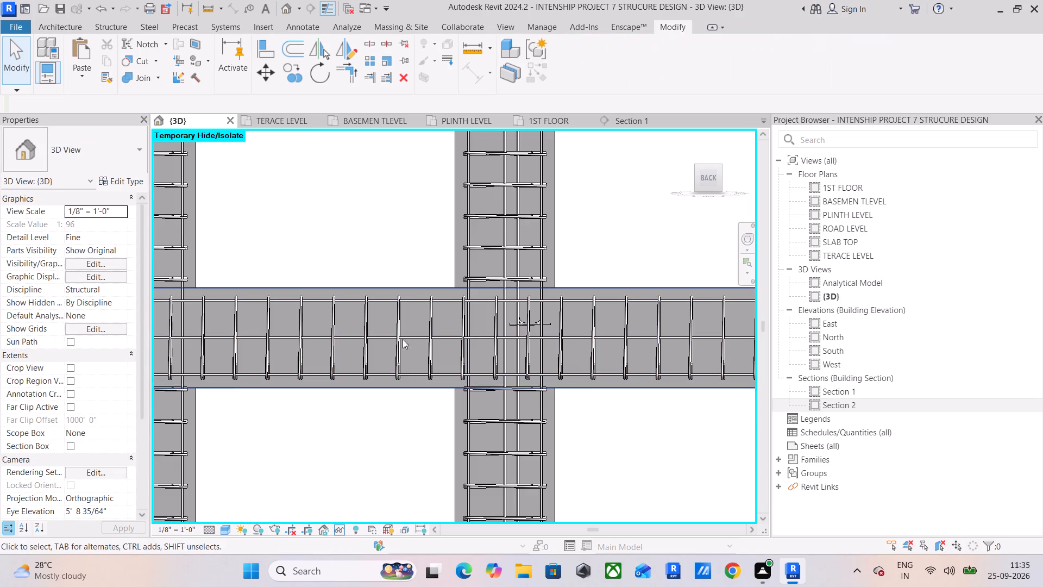
middle_click_drag(369, 344, 405, 336)
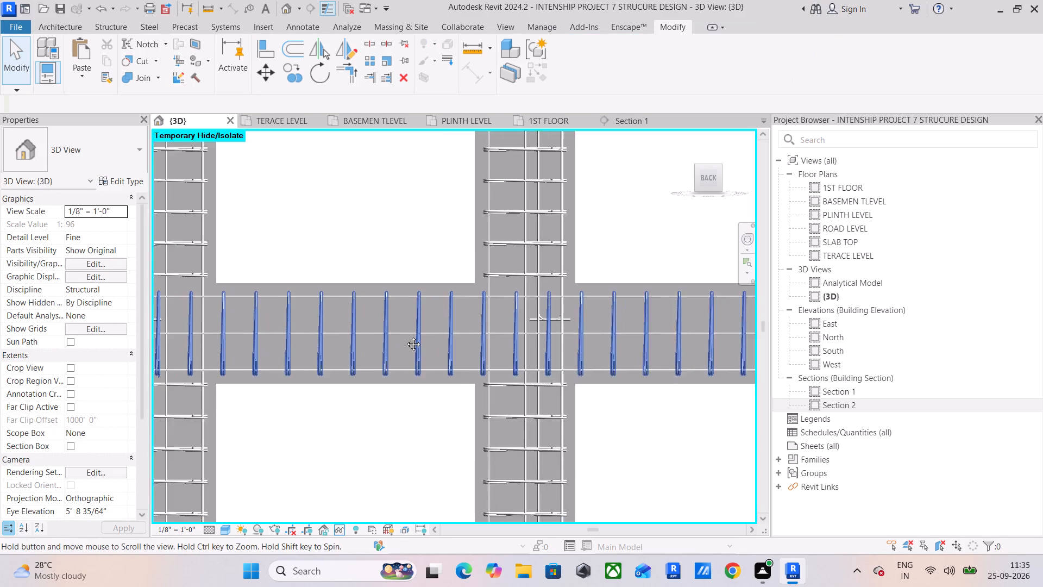
middle_click_drag(405, 336, 470, 322)
scroll(470, 322, "down", 5)
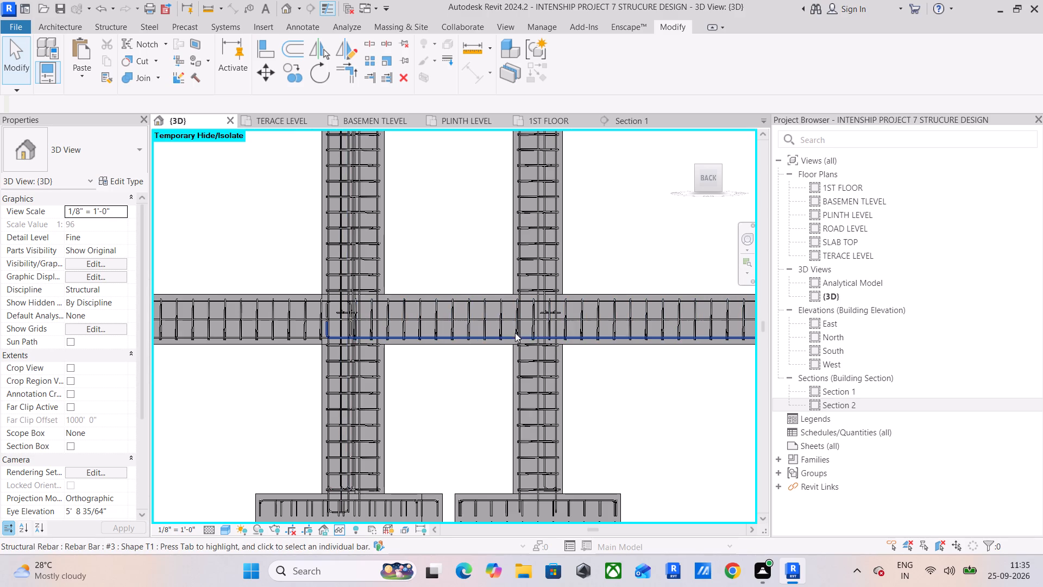
Examine the basement-level beam run in Section 1, checking bars and ties at the column joints, end bays and overhanging stubs.
left_click(632, 119)
middle_click_drag(570, 385, 537, 193)
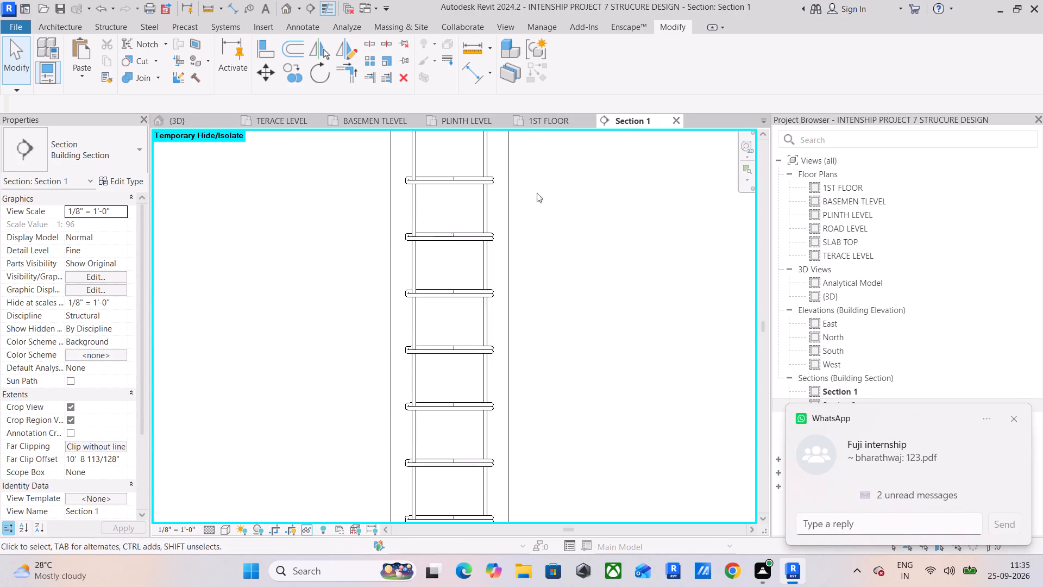
scroll(518, 271, "down", 5)
middle_click_drag(516, 283, 485, 83)
scroll(527, 281, "down", 7)
middle_click_drag(530, 294, 509, 60)
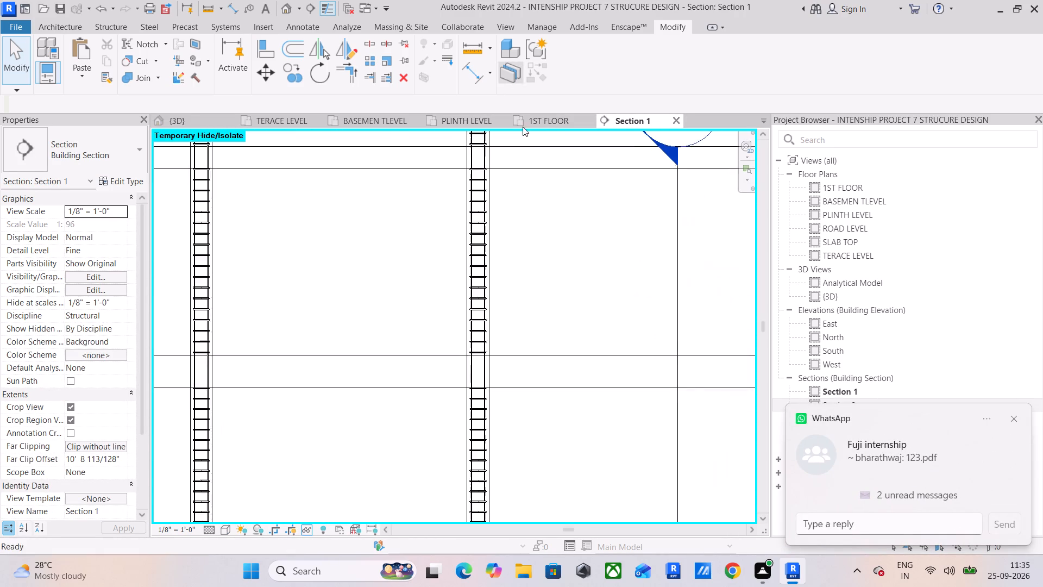
scroll(529, 238, "down", 5)
middle_click_drag(544, 288, 498, 112)
scroll(448, 271, "up", 10)
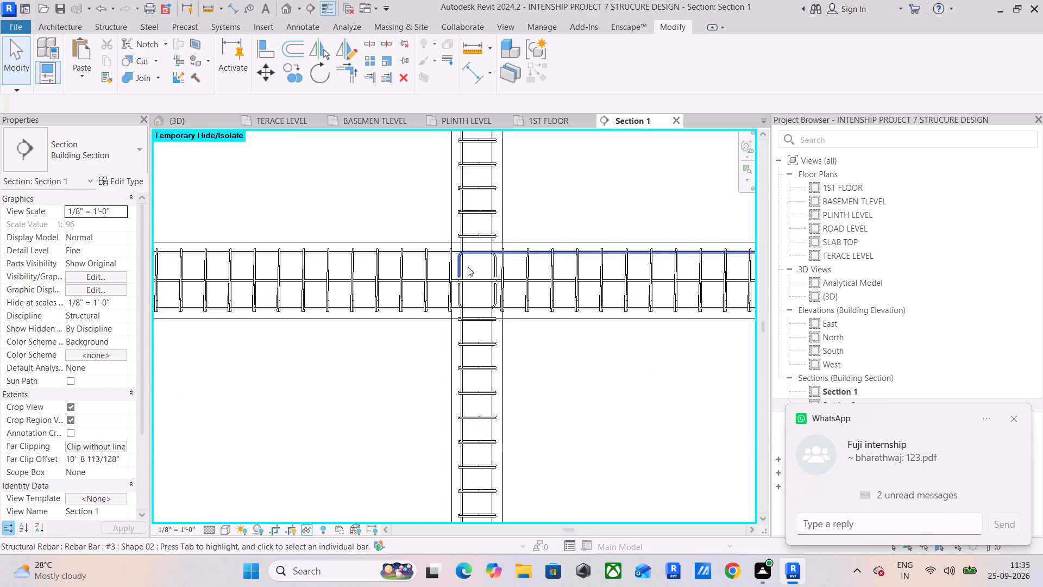
scroll(468, 267, "up", 6)
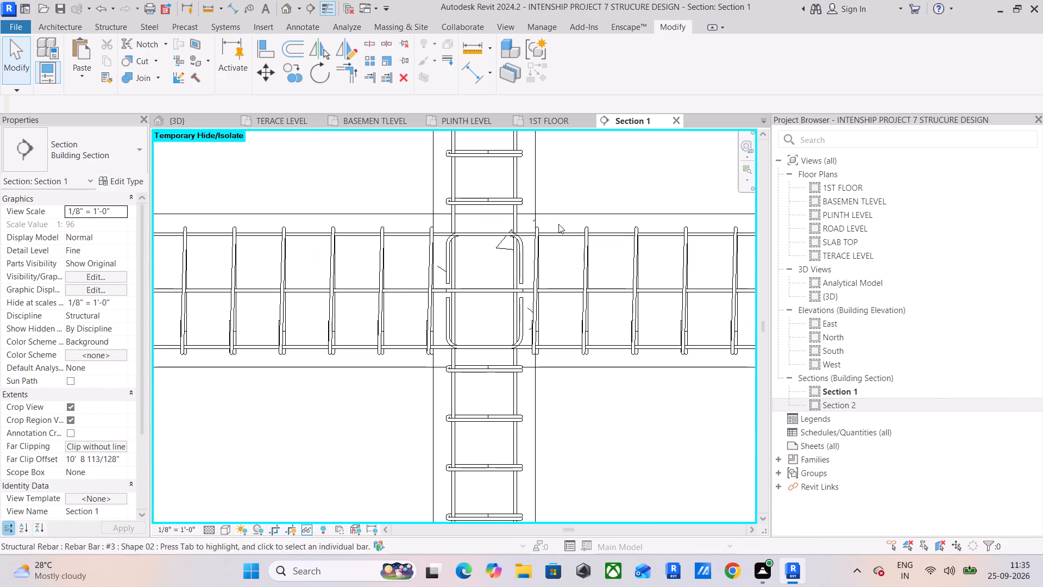
scroll(583, 214, "down", 3)
middle_click_drag(586, 214, 328, 230)
scroll(505, 233, "down", 5)
middle_click_drag(601, 231, 309, 234)
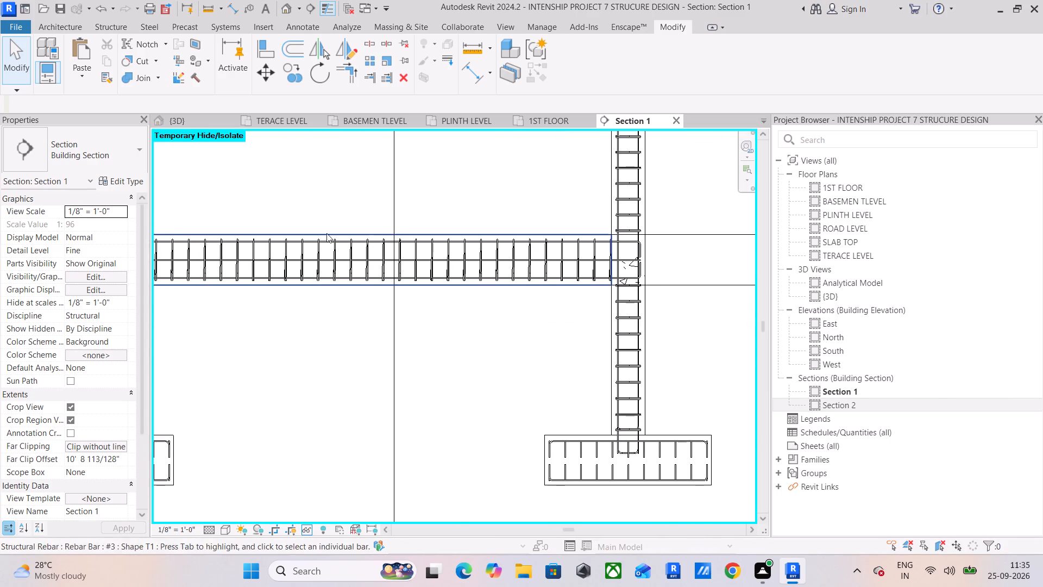
scroll(539, 233, "down", 4)
scroll(406, 240, "down", 4)
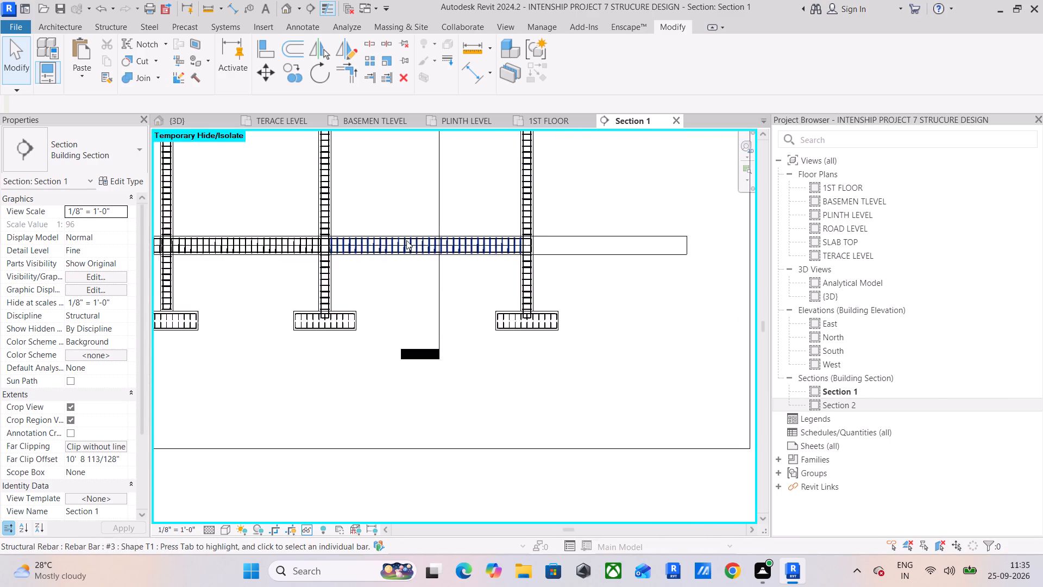
middle_click_drag(360, 239, 561, 236)
middle_click_drag(356, 231, 429, 231)
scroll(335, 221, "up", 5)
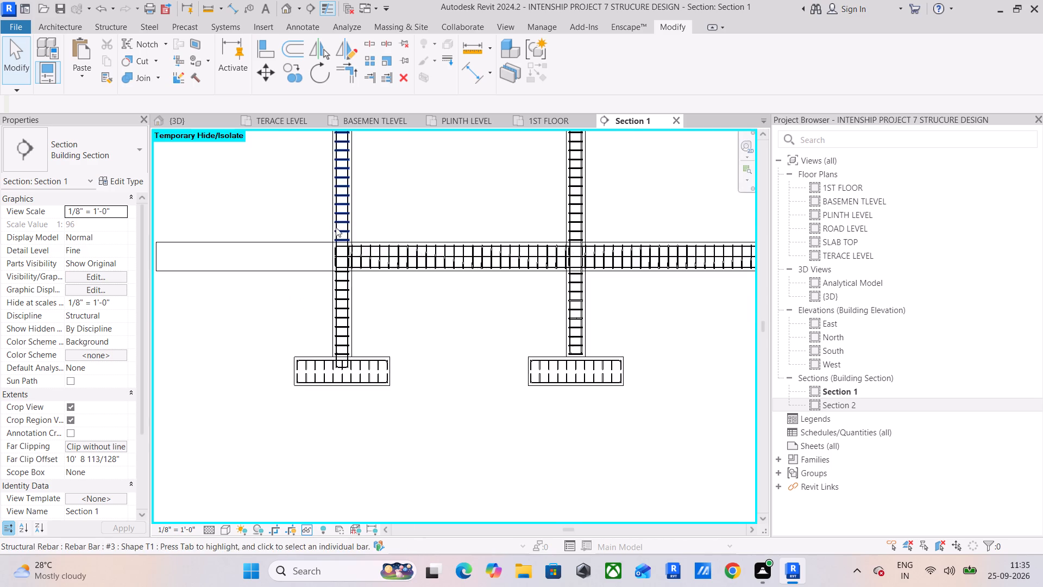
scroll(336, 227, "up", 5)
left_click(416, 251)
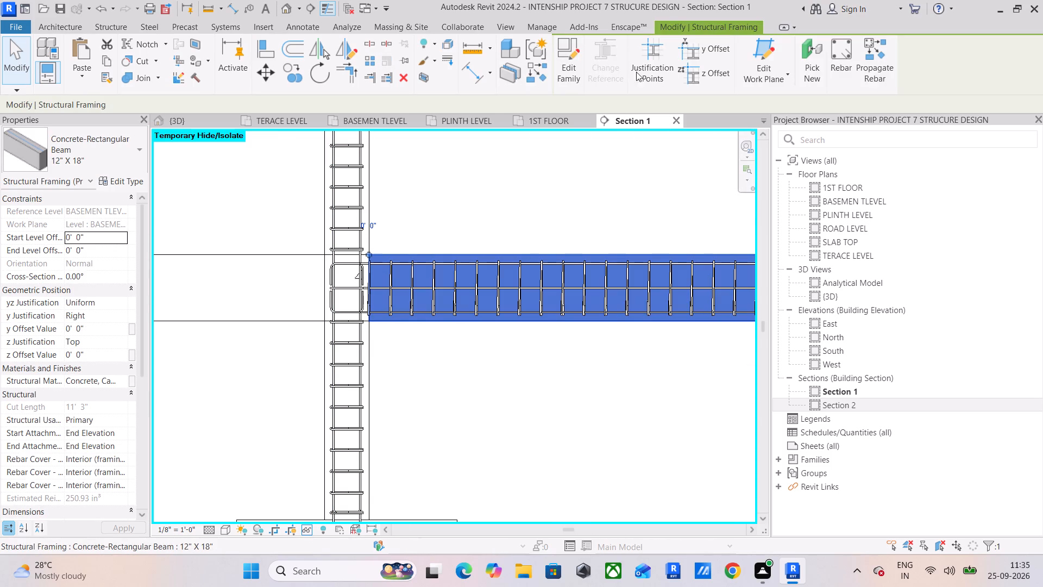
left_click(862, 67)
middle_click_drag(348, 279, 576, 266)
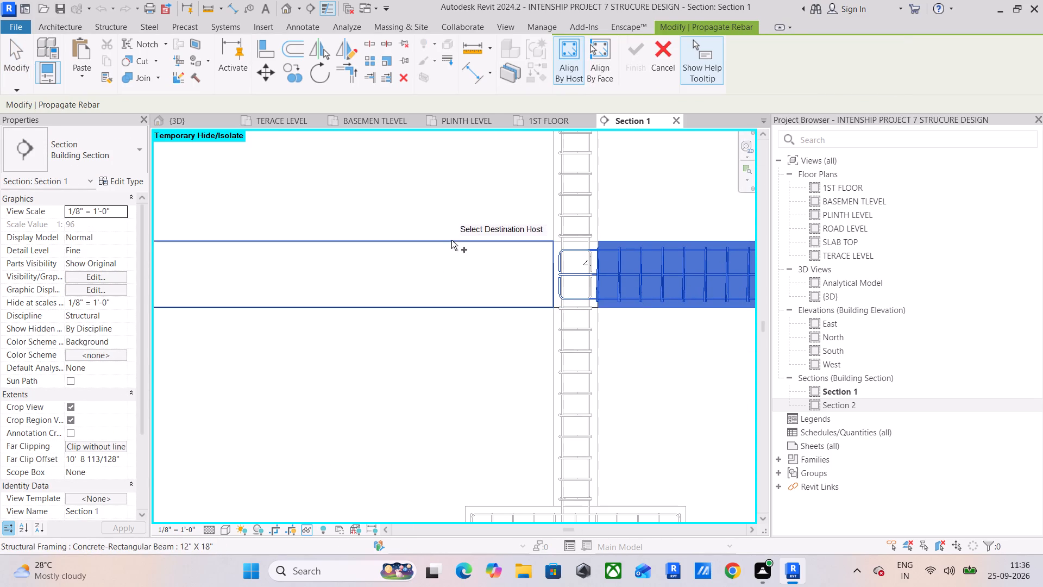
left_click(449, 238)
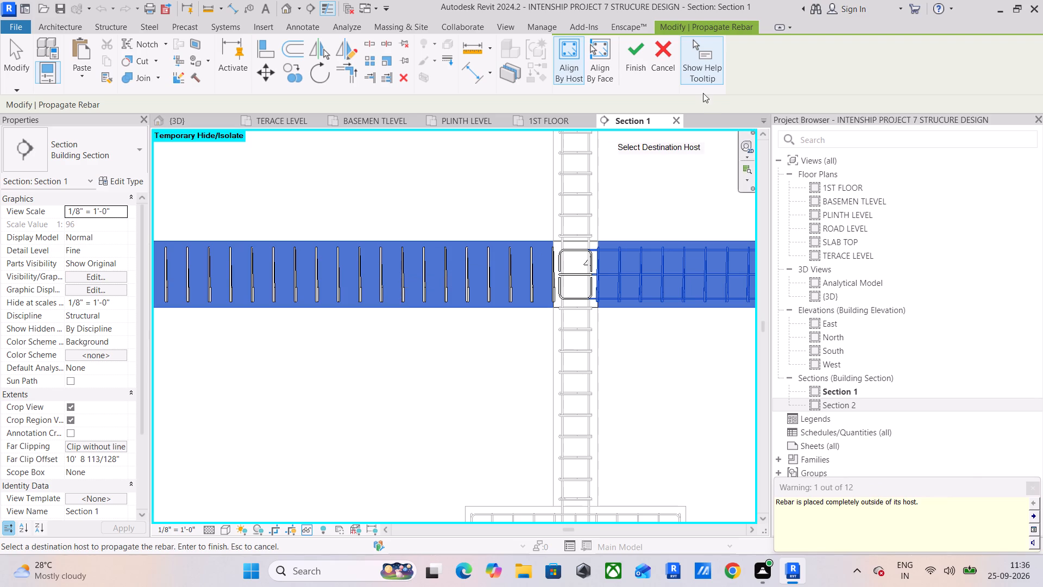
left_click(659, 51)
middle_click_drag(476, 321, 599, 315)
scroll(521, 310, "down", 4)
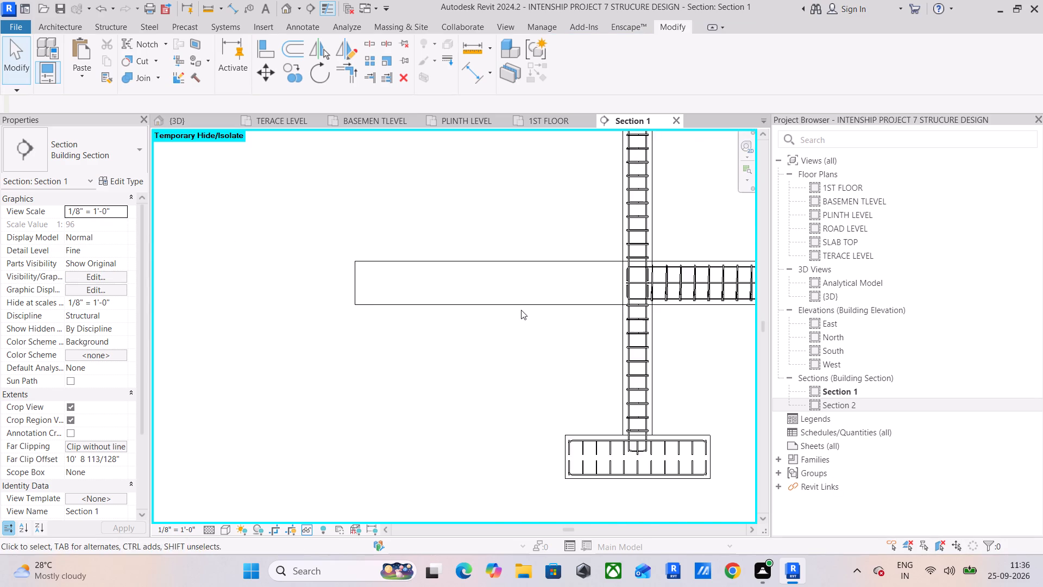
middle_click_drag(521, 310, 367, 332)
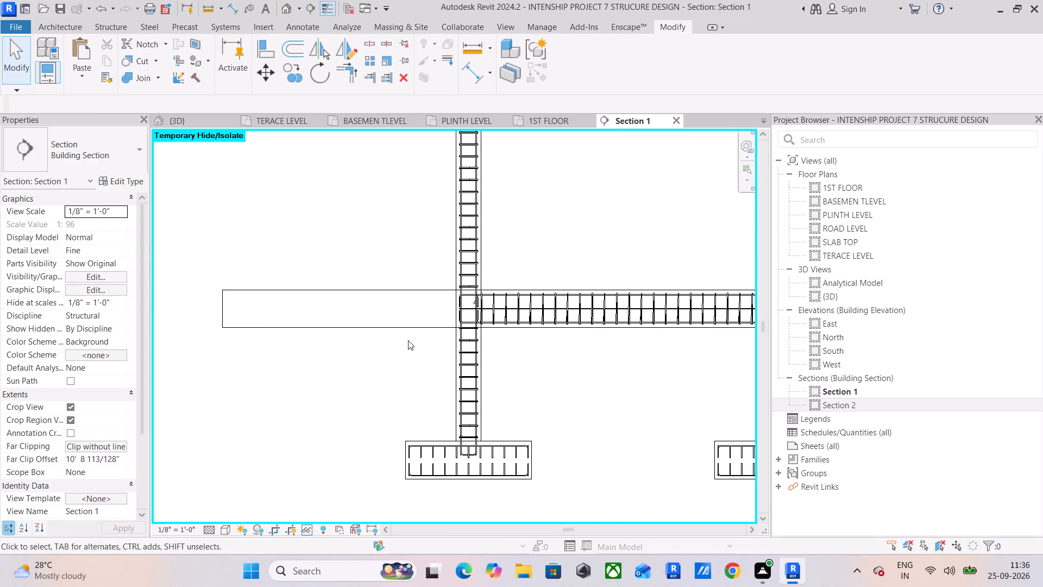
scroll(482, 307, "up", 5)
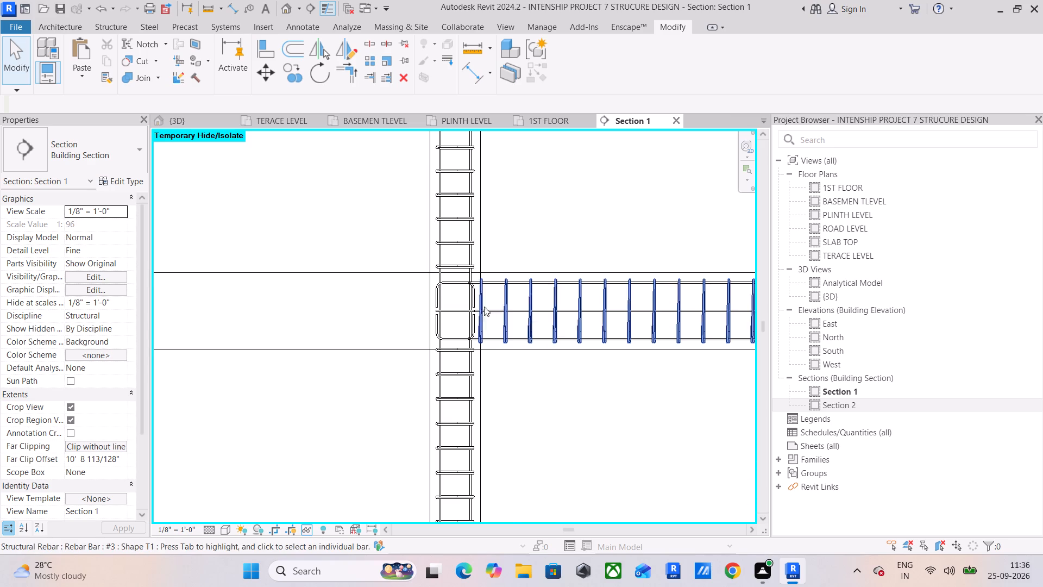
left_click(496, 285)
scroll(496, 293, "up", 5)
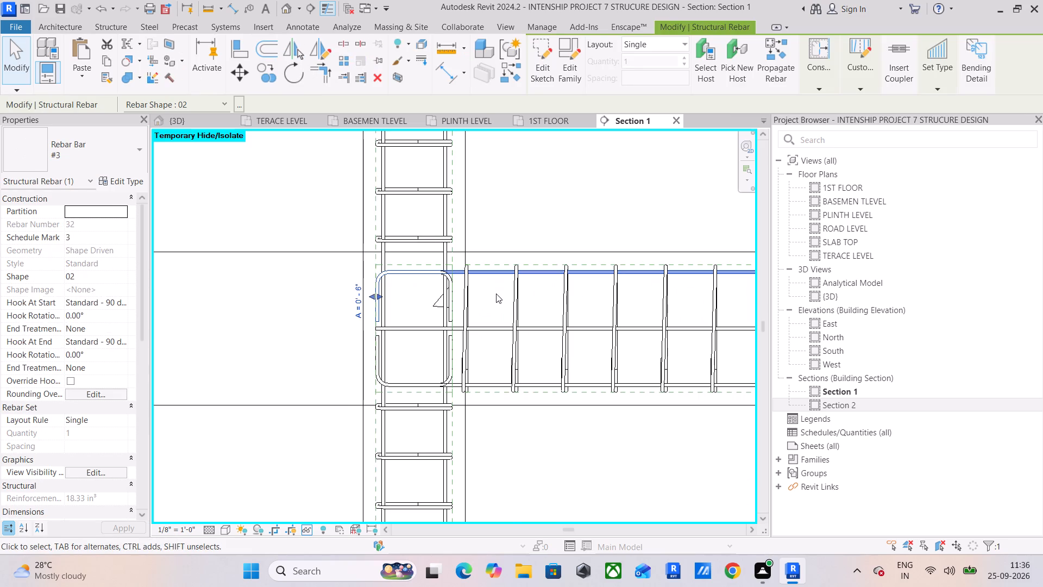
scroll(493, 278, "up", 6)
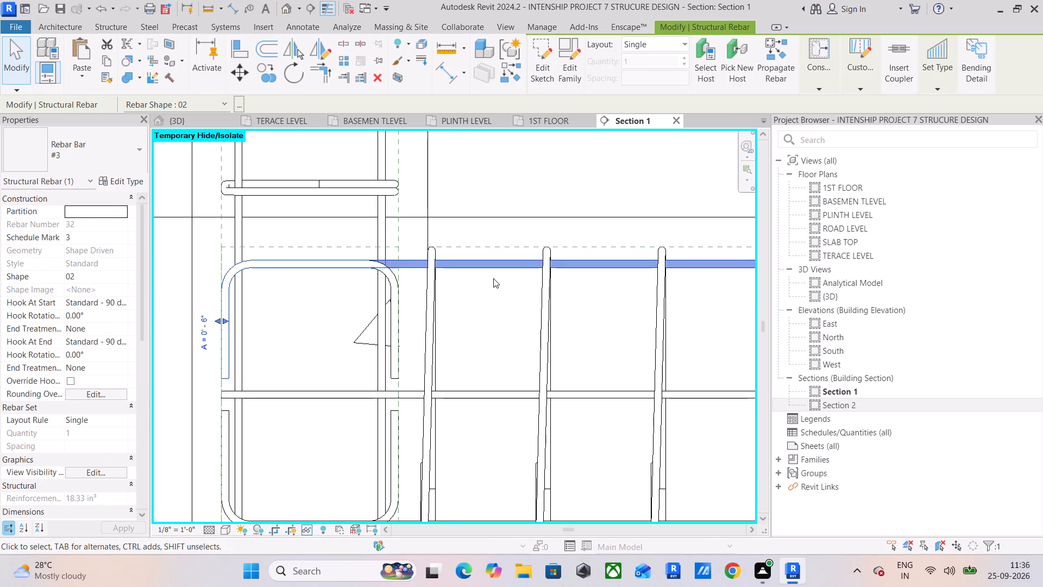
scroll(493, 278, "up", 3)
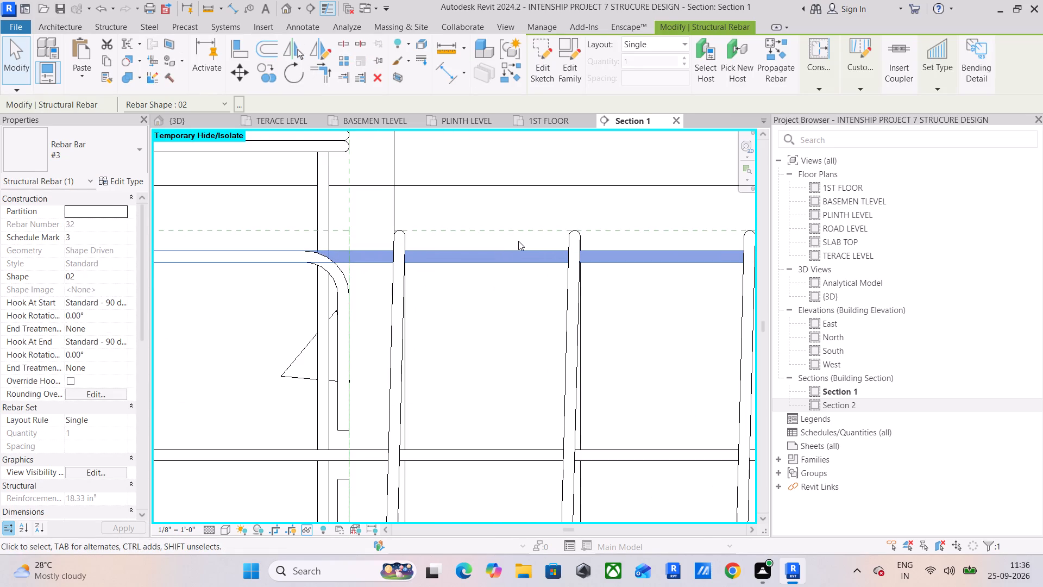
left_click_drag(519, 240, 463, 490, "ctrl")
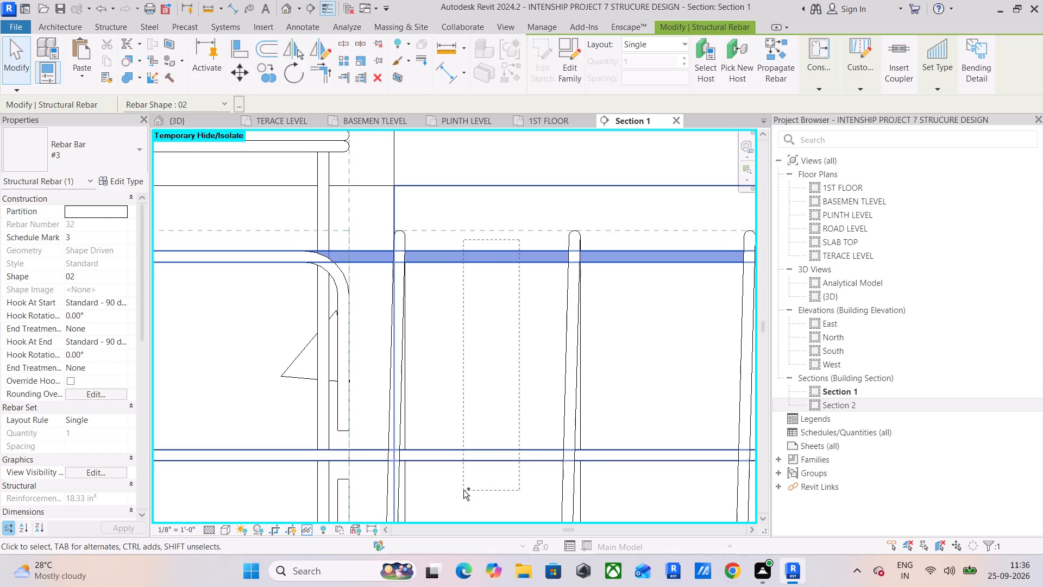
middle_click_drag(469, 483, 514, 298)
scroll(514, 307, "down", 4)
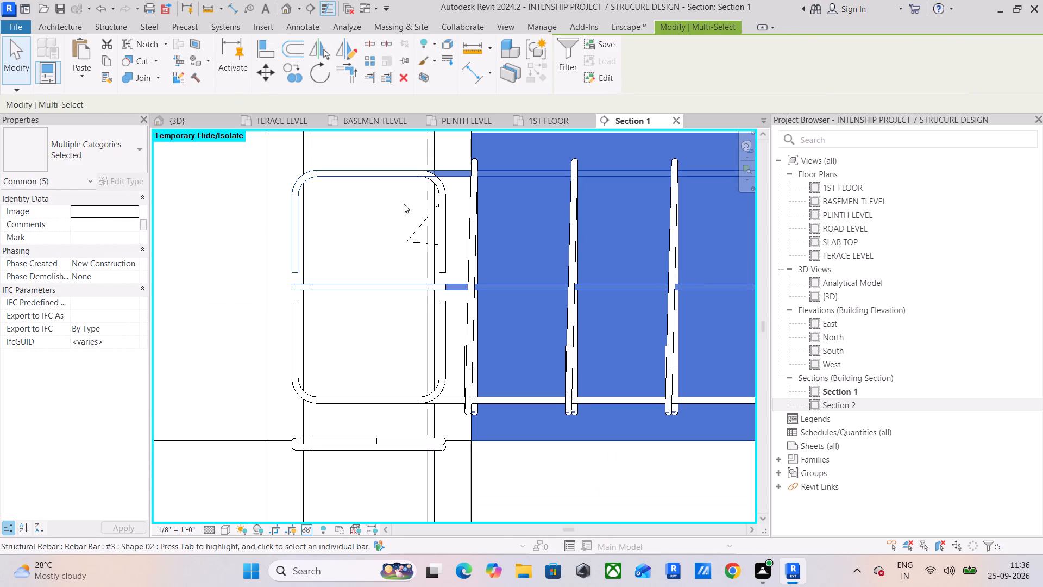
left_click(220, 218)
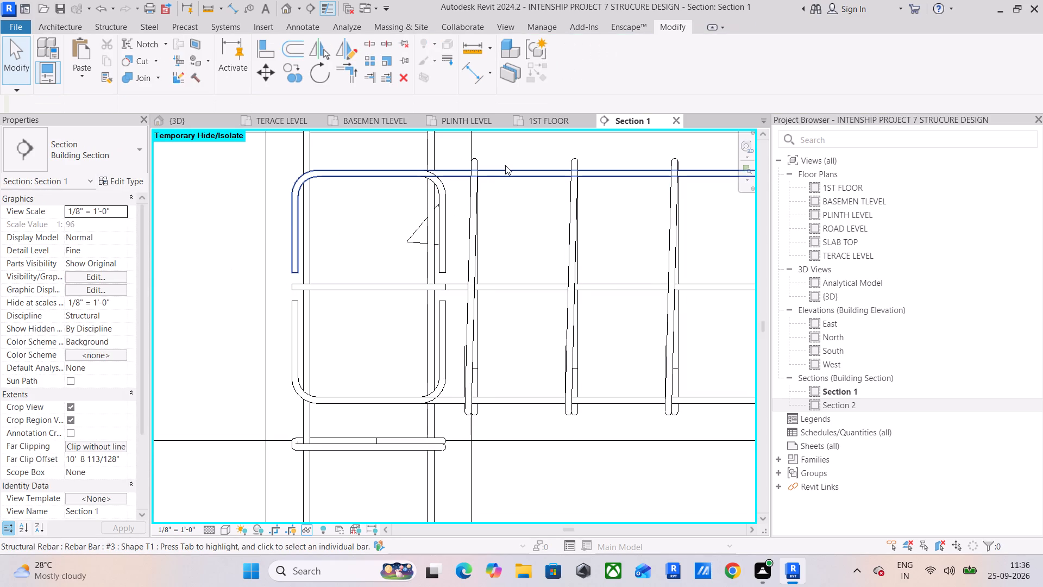
Select the top, middle and bottom longitudinal bars plus the T1 tie set of the basement-level end-bay beam beside the overhanging stub.
left_click(507, 172)
left_click_drag(518, 286, 515, 294, "ctrl")
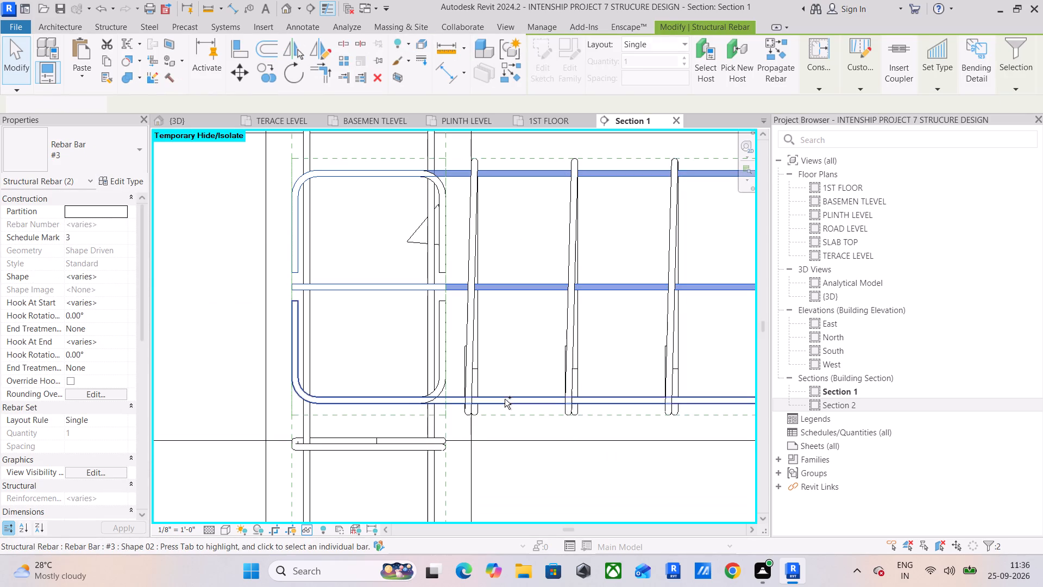
left_click(505, 399, "ctrl")
left_click(336, 292, "ctrl")
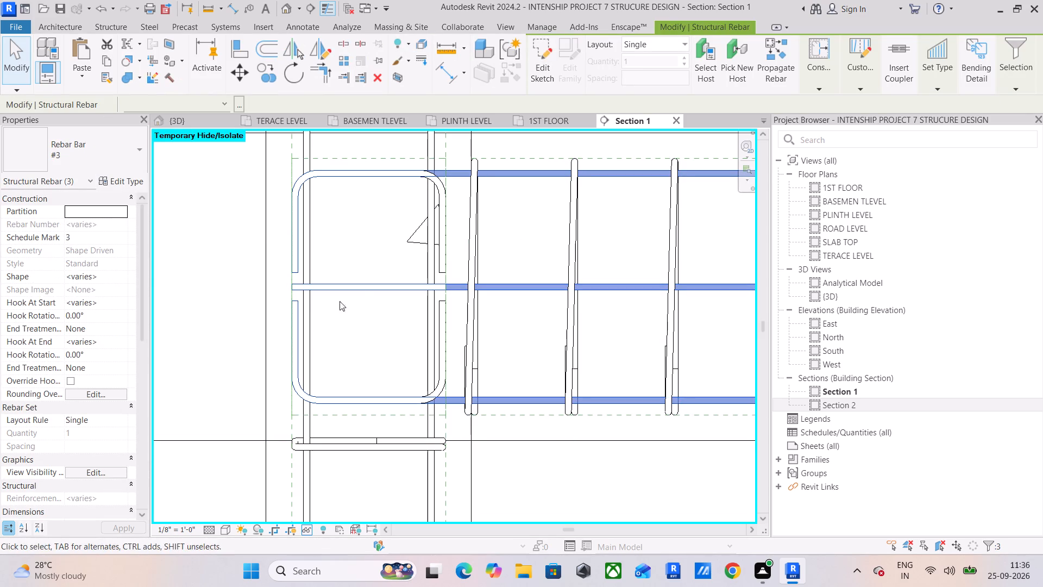
left_click(473, 245, "ctrl")
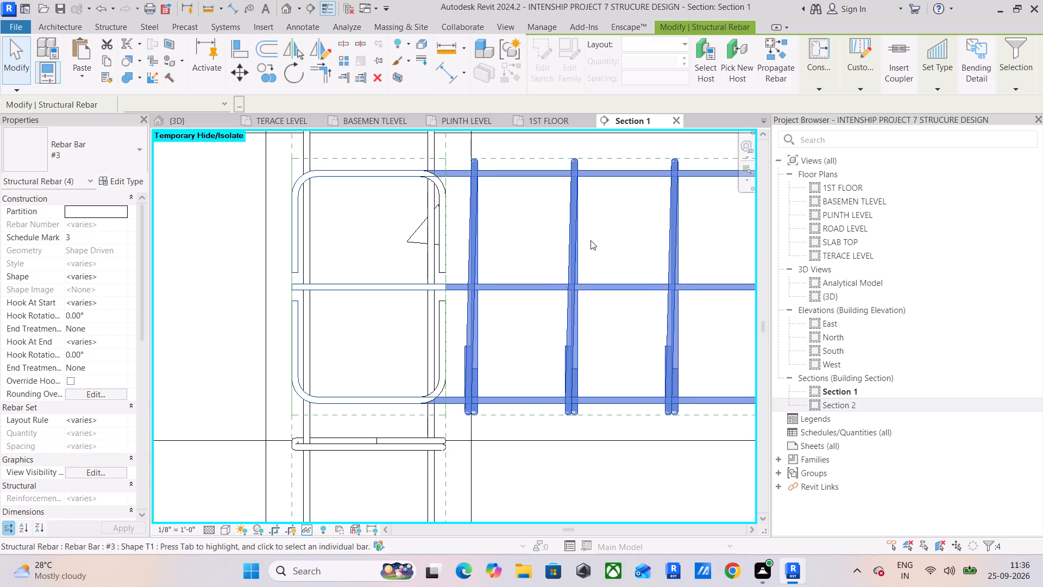
scroll(588, 239, "down", 5)
middle_click_drag(616, 255, 360, 292)
scroll(463, 292, "down", 4)
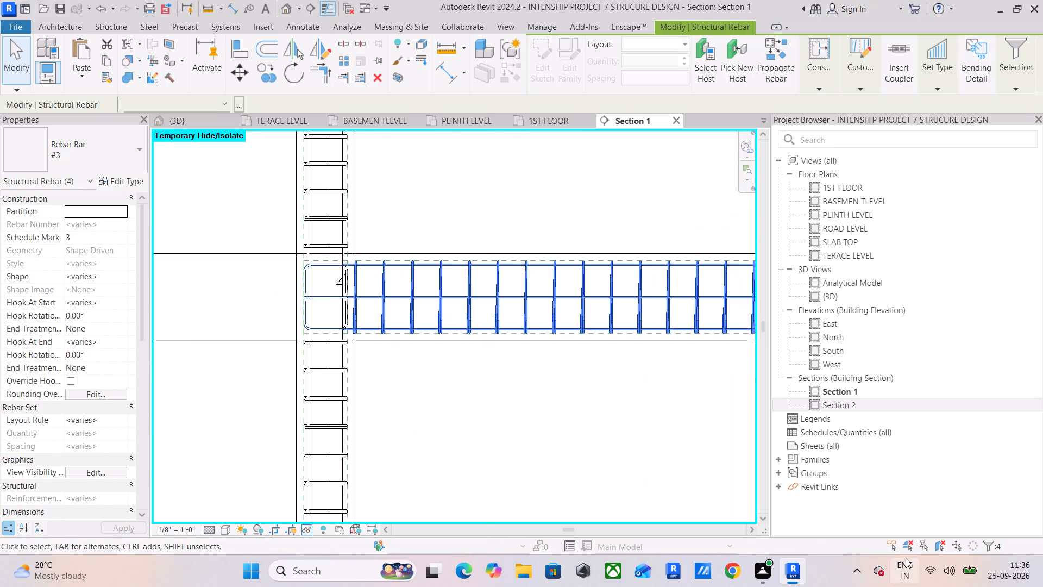
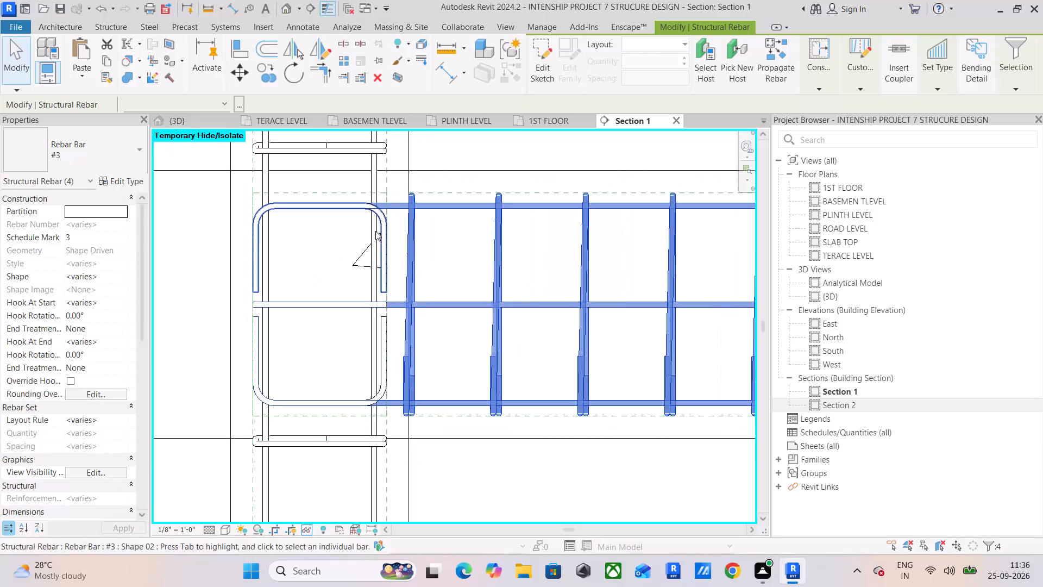
Examine the longitudinal bars and ties of the basement-level end-bay beam and its column joints at both ends.
middle_click_drag(462, 270, 331, 363)
middle_click_drag(398, 352, 398, 352)
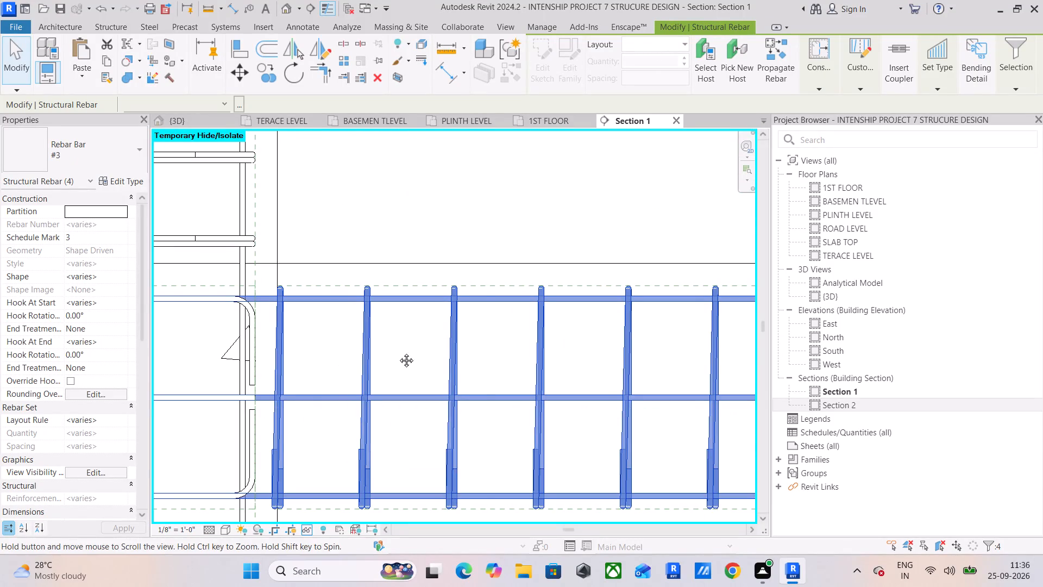
middle_click_drag(398, 352, 495, 311)
scroll(397, 352, "down", 4)
middle_click_drag(397, 352, 480, 338)
scroll(397, 297, "up", 4)
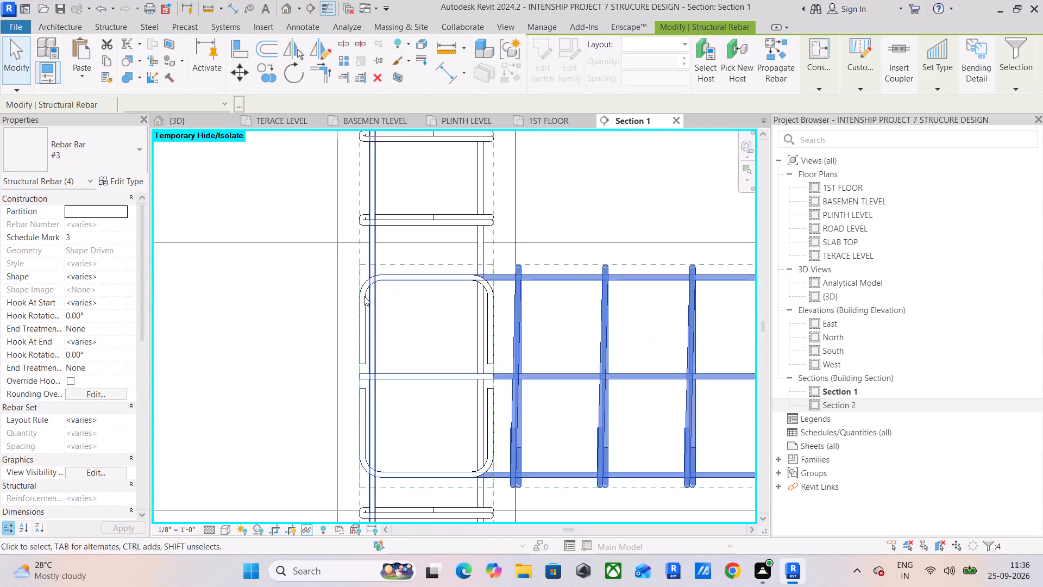
scroll(348, 285, "up", 5)
scroll(416, 313, "up", 4)
scroll(459, 289, "down", 5)
middle_click_drag(487, 327, 479, 334)
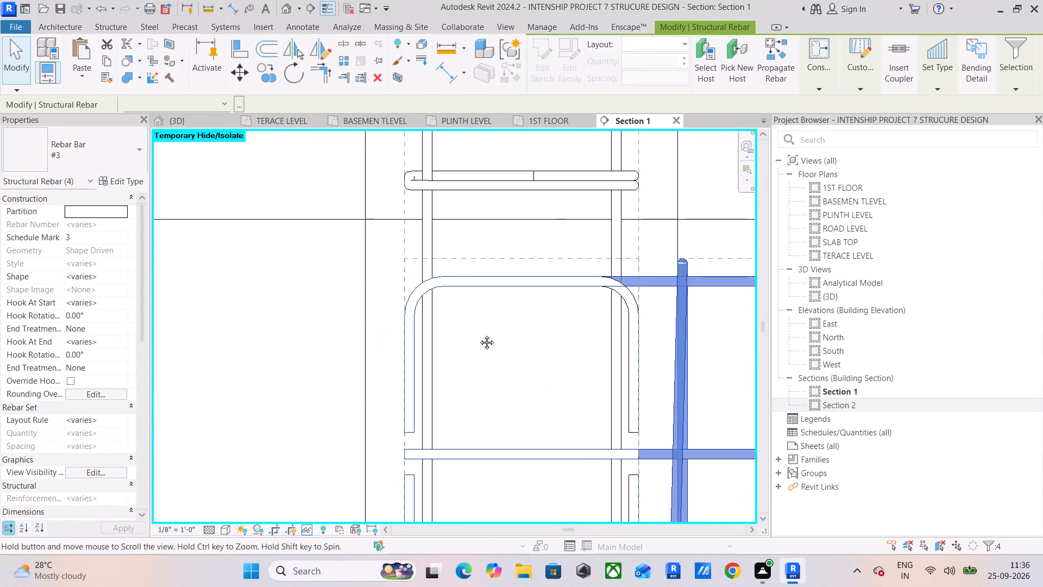
middle_click_drag(479, 334, 307, 325)
scroll(505, 338, "down", 5)
middle_click_drag(583, 349, 396, 326)
scroll(459, 325, "down", 5)
middle_click_drag(562, 341, 373, 352)
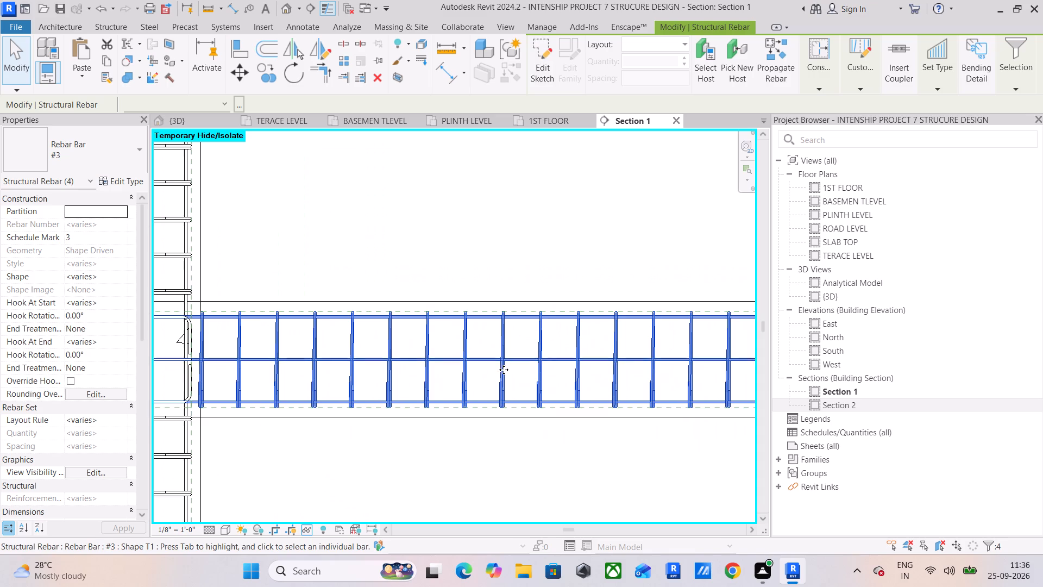
middle_click_drag(570, 357, 354, 379)
middle_click_drag(510, 377, 254, 360)
scroll(434, 361, "down", 3)
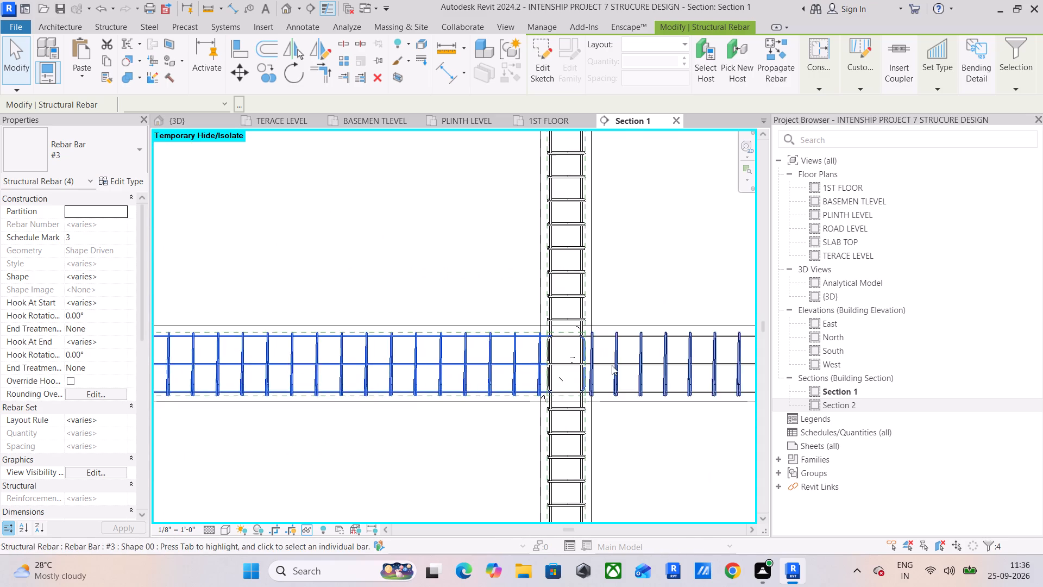
scroll(612, 365, "up", 4)
scroll(526, 357, "up", 5)
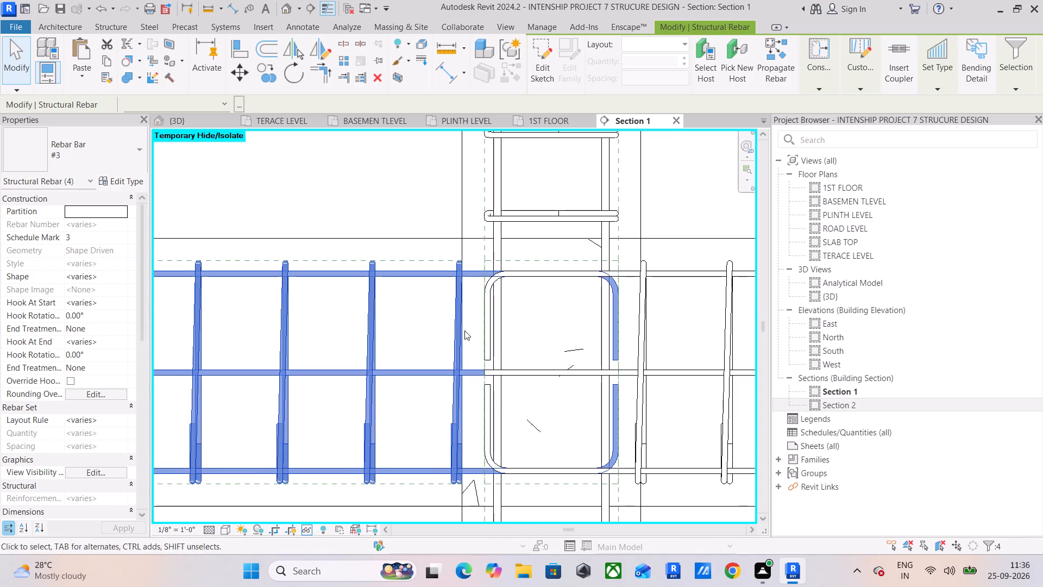
scroll(510, 381, "up", 5)
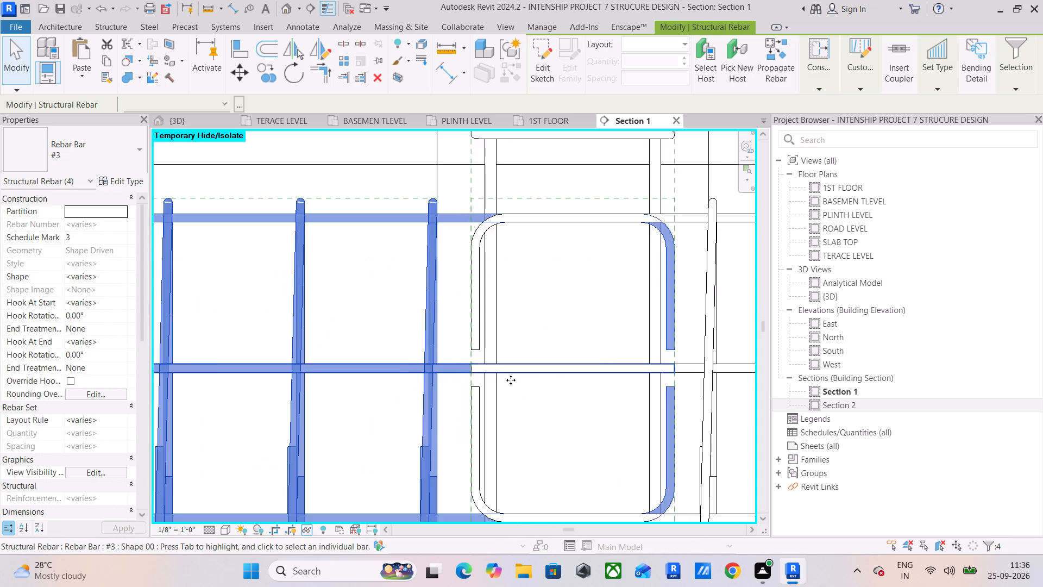
scroll(436, 303, "down", 5)
middle_click_drag(436, 303, 562, 315)
scroll(562, 315, "up", 1)
scroll(498, 332, "down", 5)
middle_click_drag(472, 342, 642, 326)
scroll(309, 322, "down", 3)
middle_click_drag(326, 327, 544, 323)
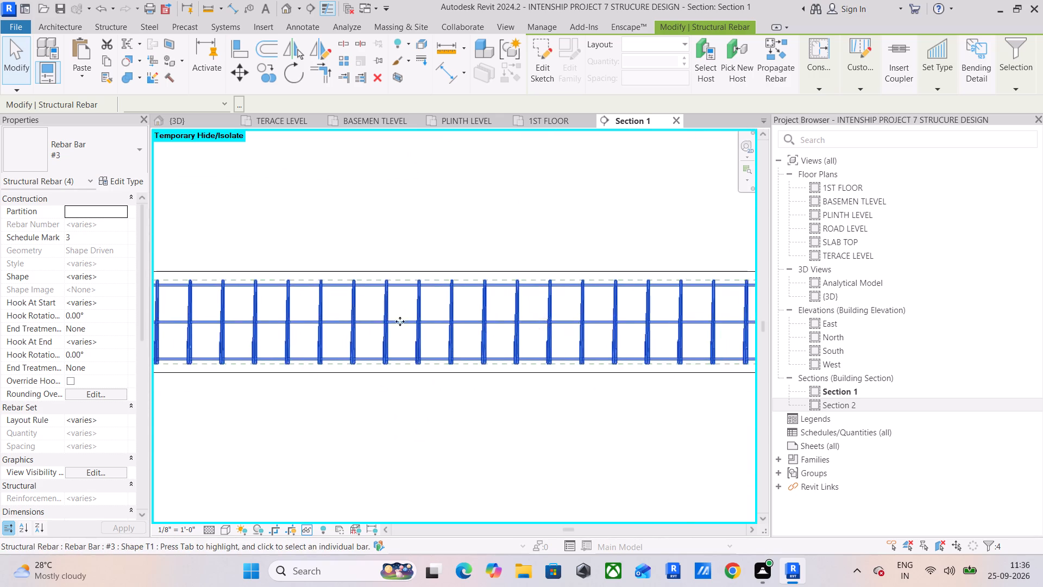
scroll(380, 320, "down", 4)
middle_click_drag(398, 323, 497, 322)
scroll(279, 307, "up", 9)
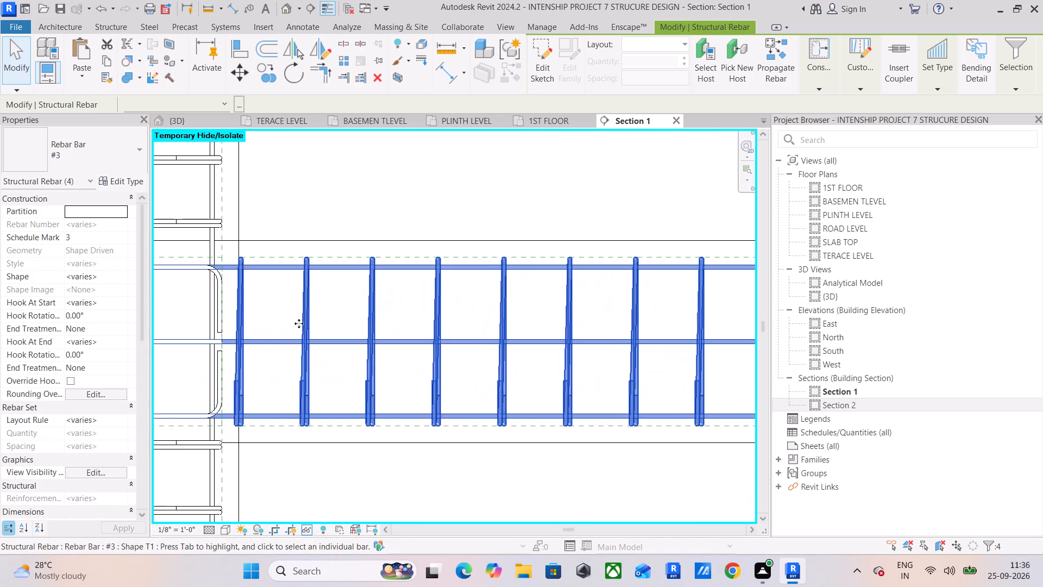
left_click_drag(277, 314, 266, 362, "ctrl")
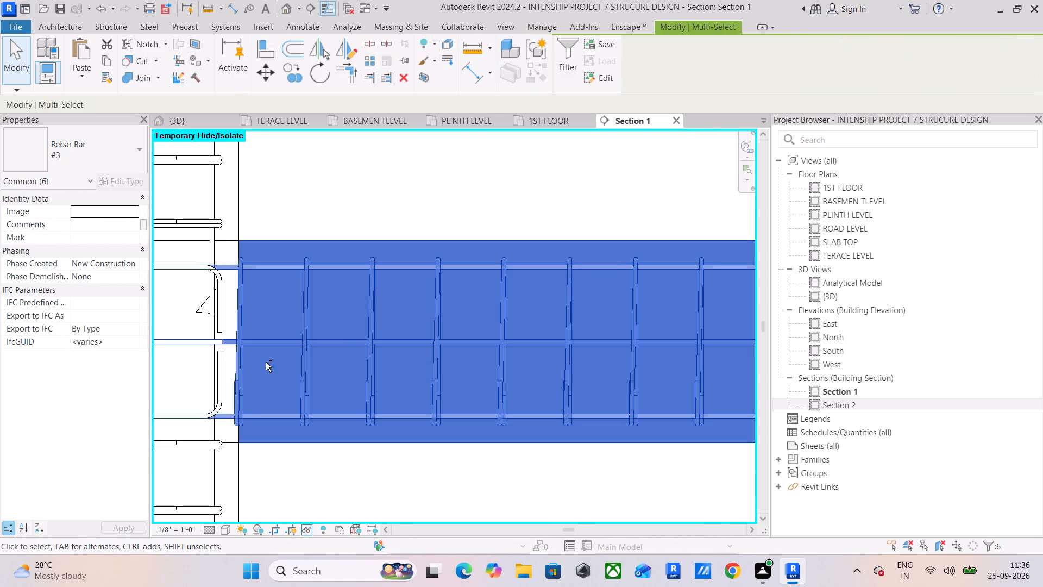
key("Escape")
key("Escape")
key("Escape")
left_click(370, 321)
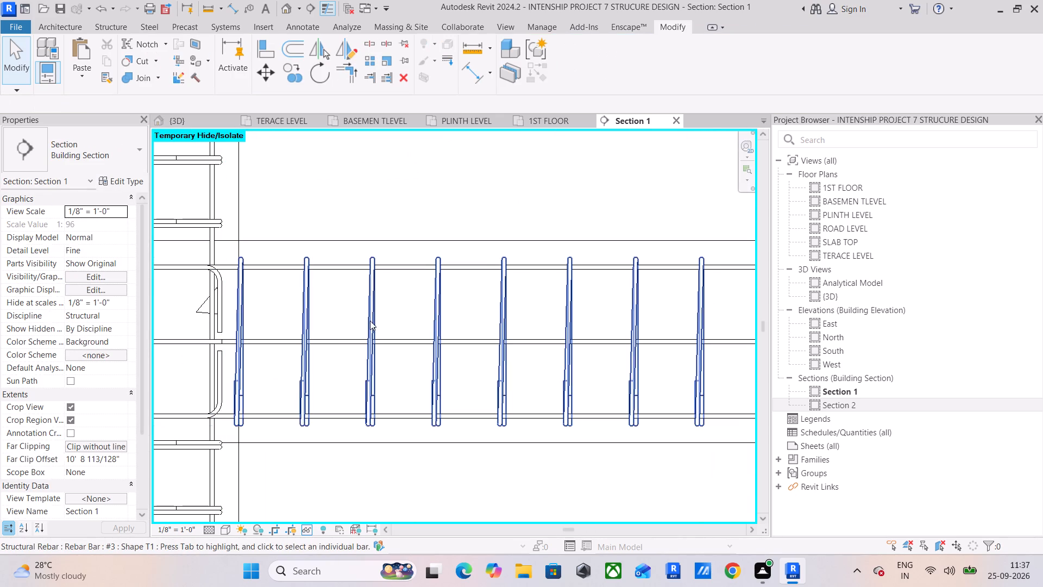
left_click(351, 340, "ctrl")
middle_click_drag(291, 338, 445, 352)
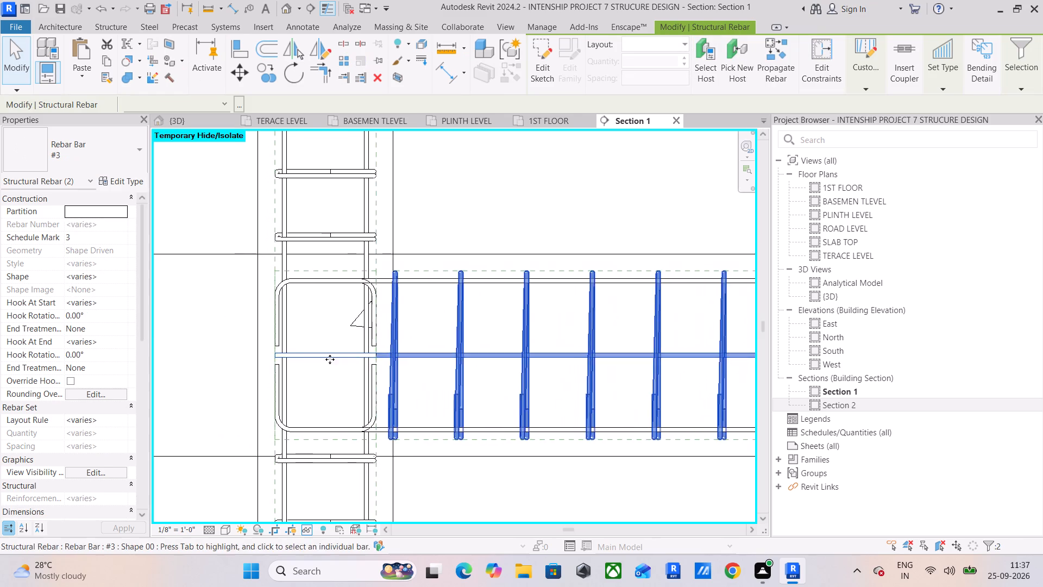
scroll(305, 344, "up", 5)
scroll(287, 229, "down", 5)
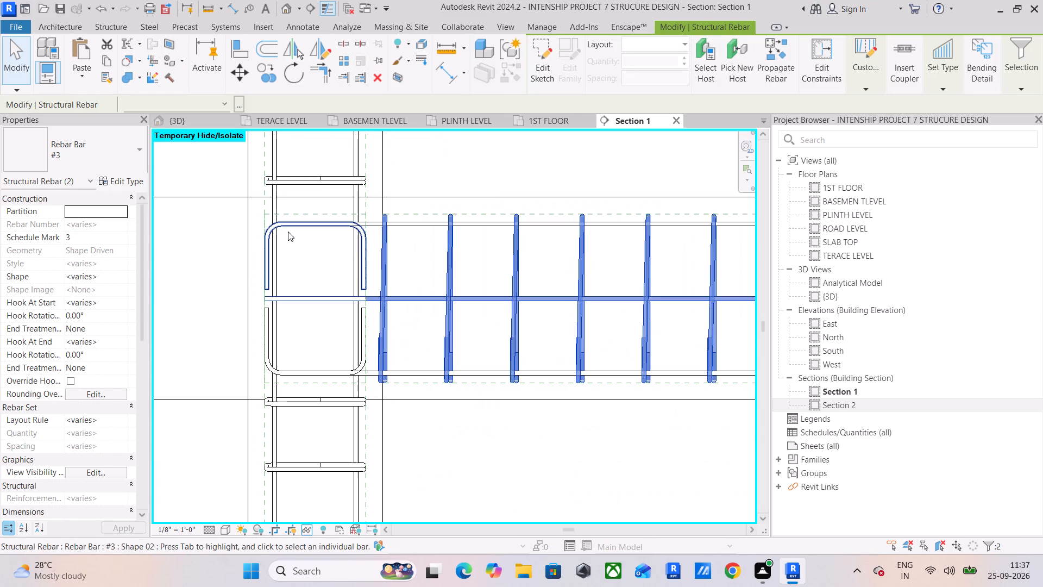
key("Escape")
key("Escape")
Propagate the basement-level end-bay beam's rebar by host alignment to the three plinth-level beams along the run, including the overhanging one.
left_click(507, 201)
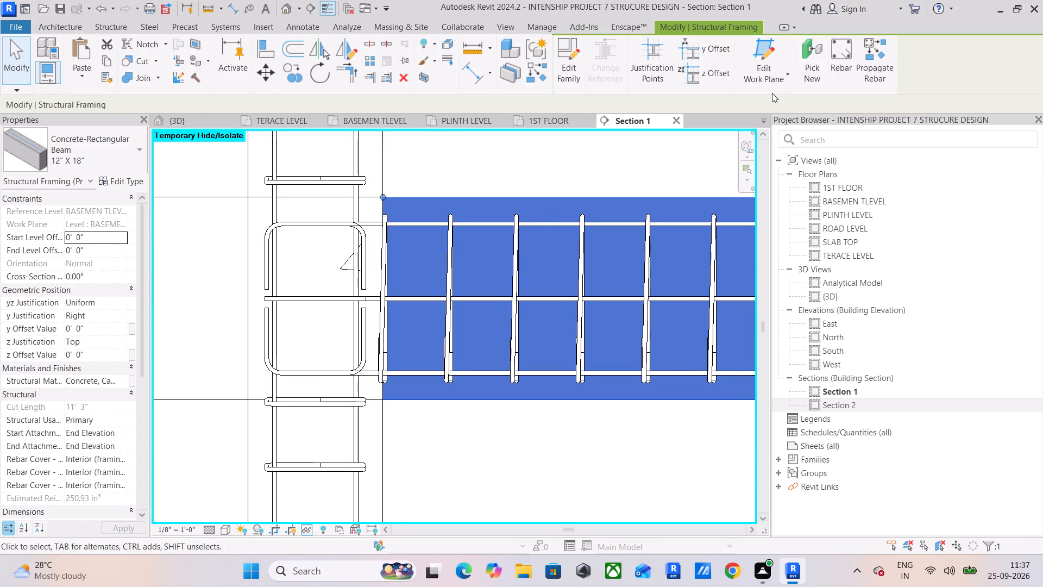
left_click(872, 65)
scroll(488, 270, "down", 5)
middle_click_drag(488, 270, 412, 377)
scroll(488, 270, "down", 1)
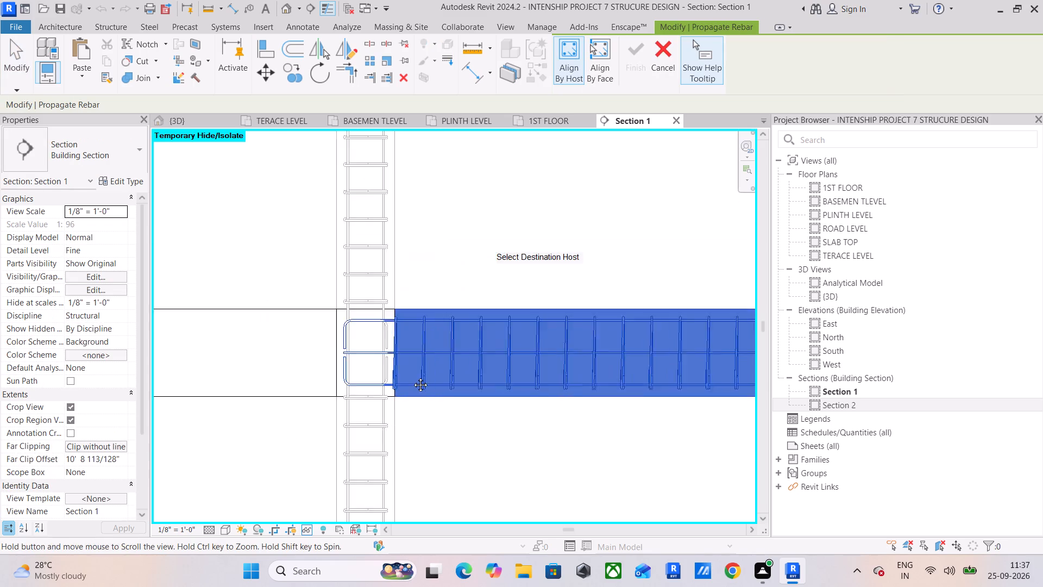
middle_click_drag(412, 377, 412, 395)
scroll(410, 411, "down", 11)
left_click(484, 253)
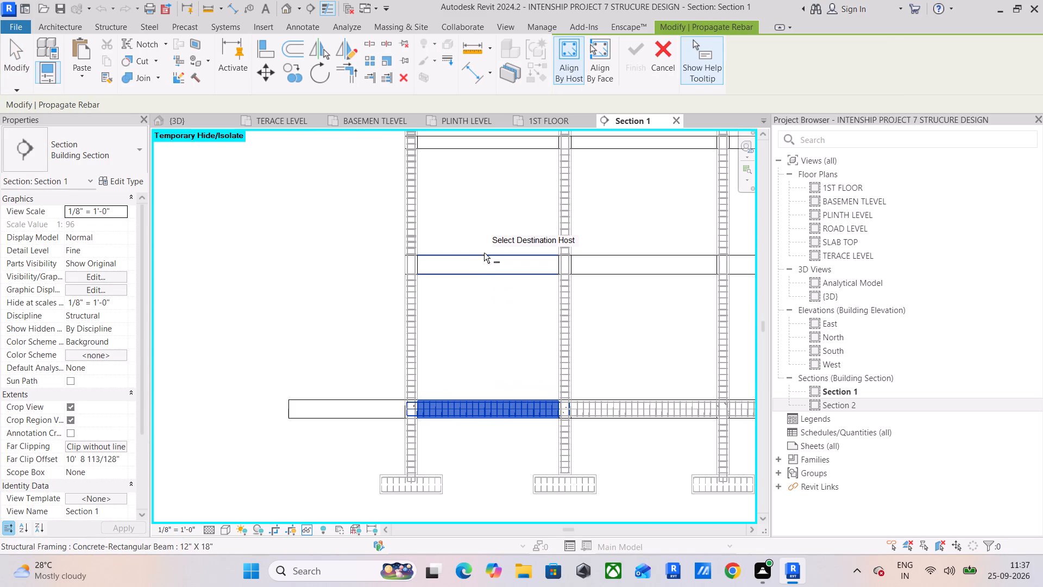
middle_click_drag(587, 284, 502, 320)
scroll(415, 317, "up", 5)
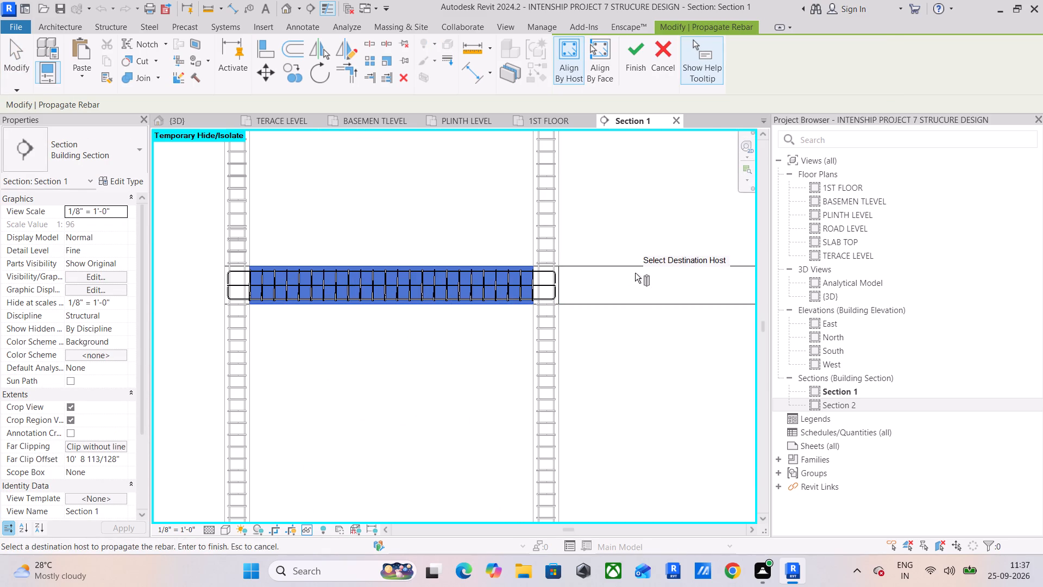
left_click(637, 264)
middle_click_drag(659, 297, 248, 322)
left_click(519, 296)
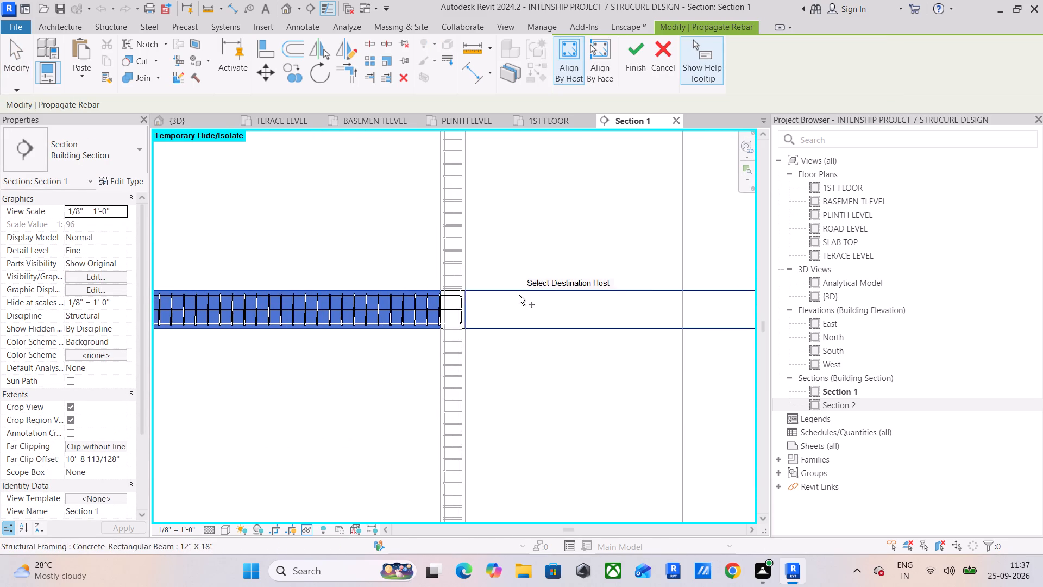
middle_click_drag(587, 300, 246, 314)
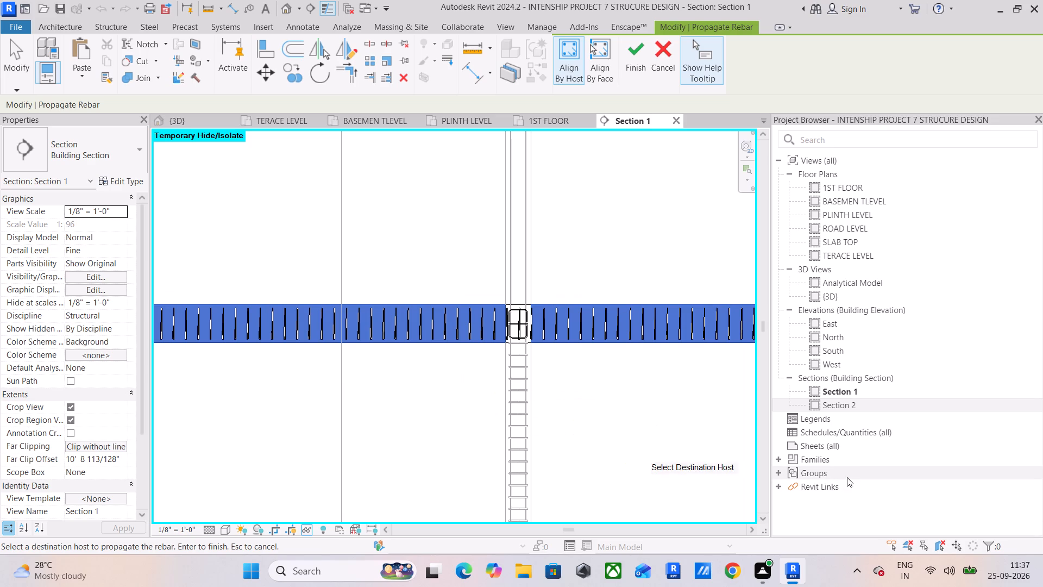
left_click(640, 54)
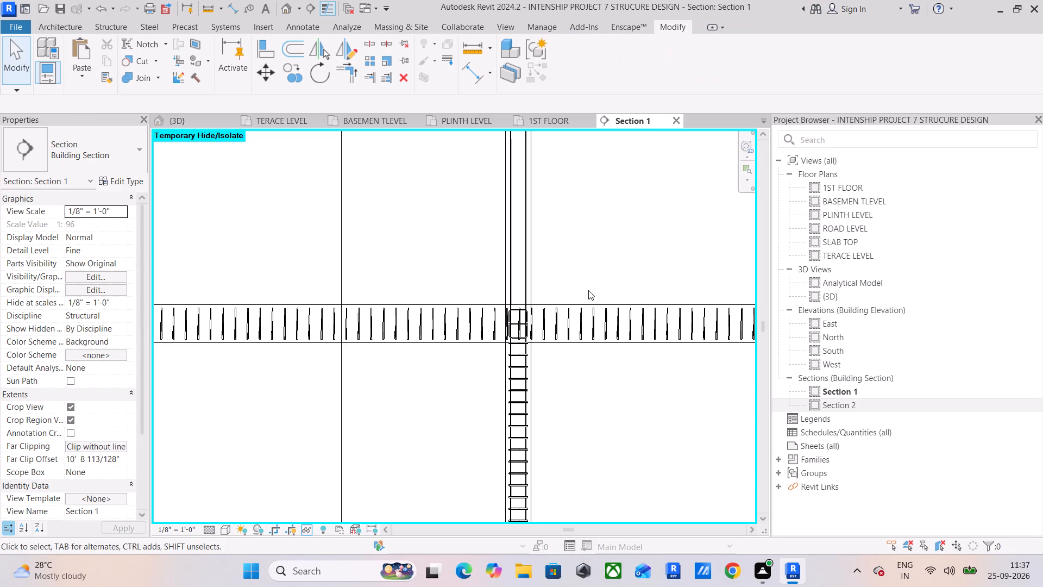
Delete the propagated tie set from the long plinth-level beam that runs past the end column.
left_click(578, 320)
key("Delete")
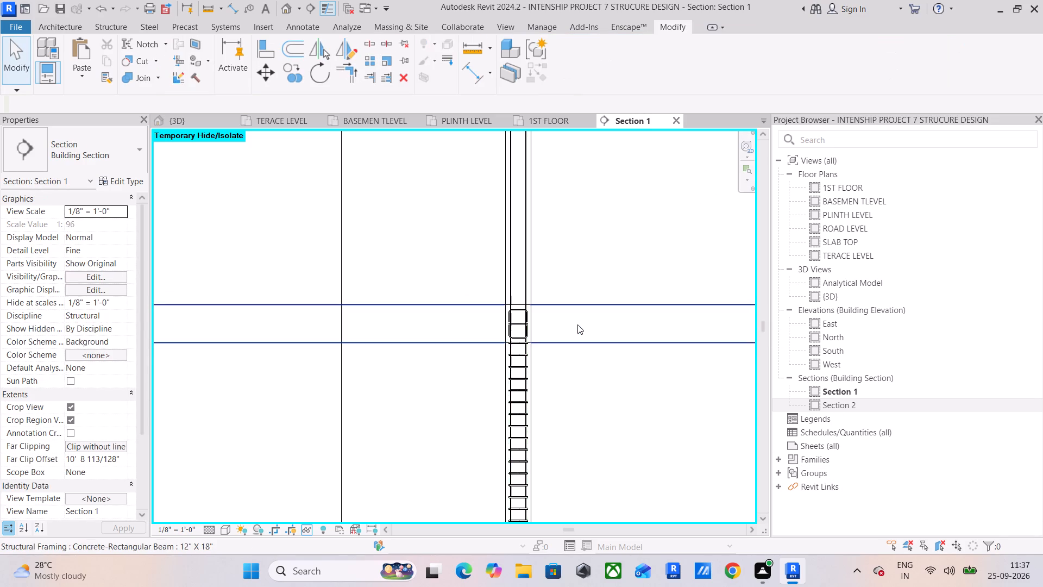
Shorten the long overhanging plinth-level beam so it ends at the end column's centre.
scroll(482, 359, "down", 4)
middle_click_drag(486, 362, 625, 378)
middle_click_drag(527, 385, 381, 341)
left_click(548, 311)
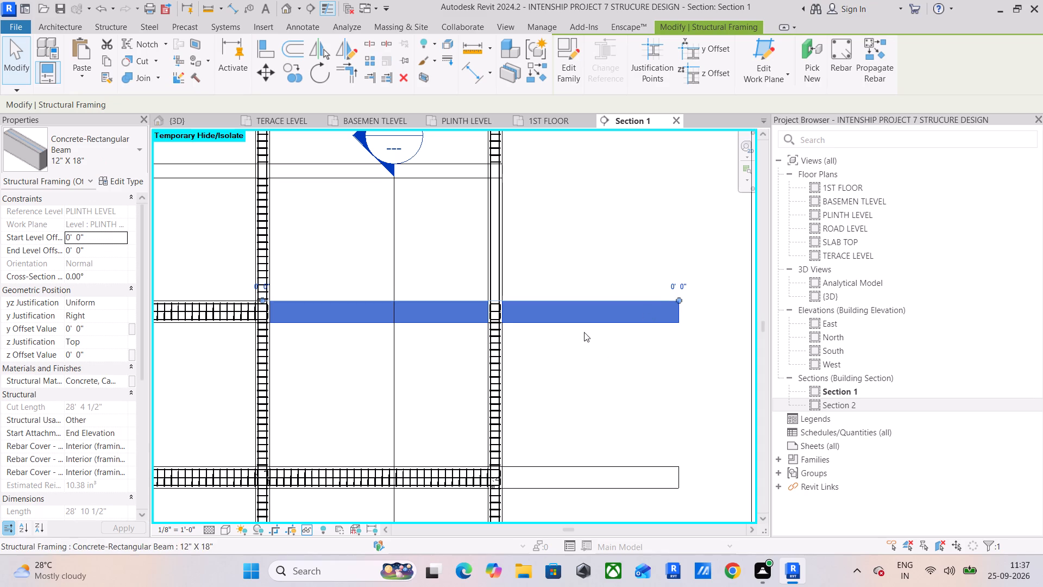
scroll(679, 301, "up", 4)
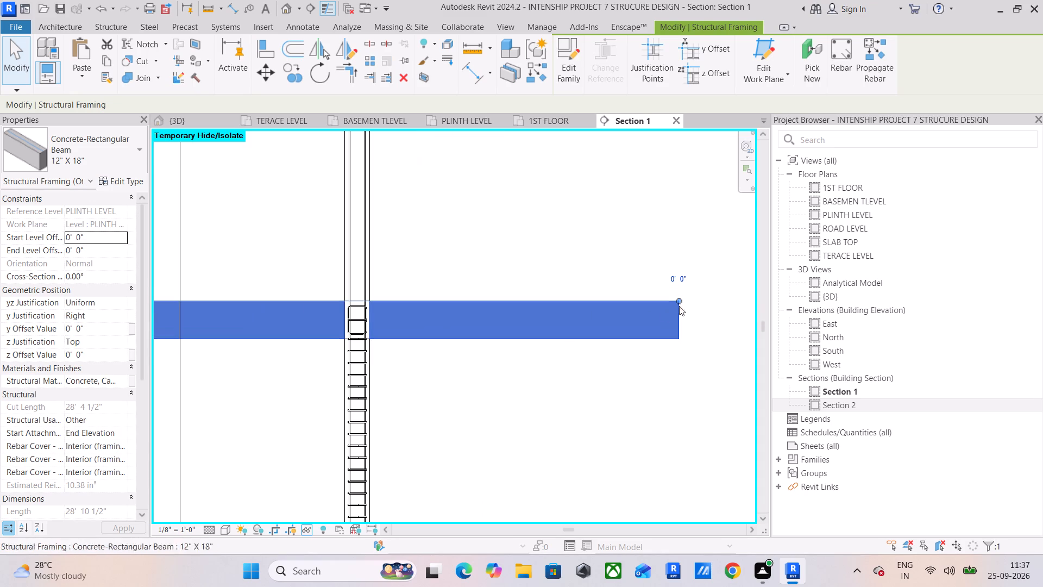
double_click(674, 301)
left_click_drag(674, 301, 593, 303)
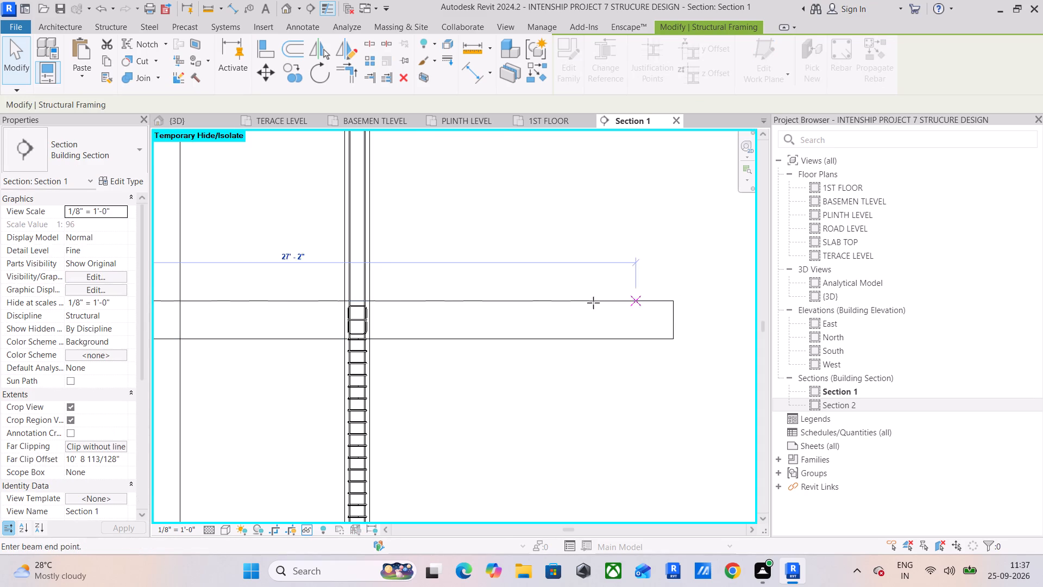
left_click_drag(593, 303, 352, 313)
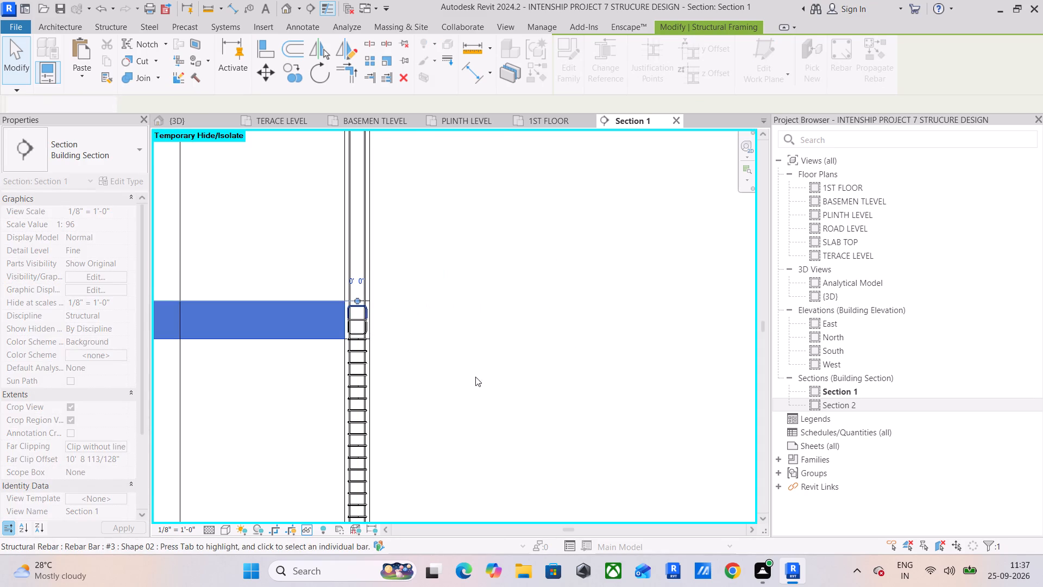
Copy the basement-level overhanging beam stub up to plinth level against the end column's outer face, with Constrain off.
middle_click_drag(482, 377, 495, 216)
left_click(519, 428)
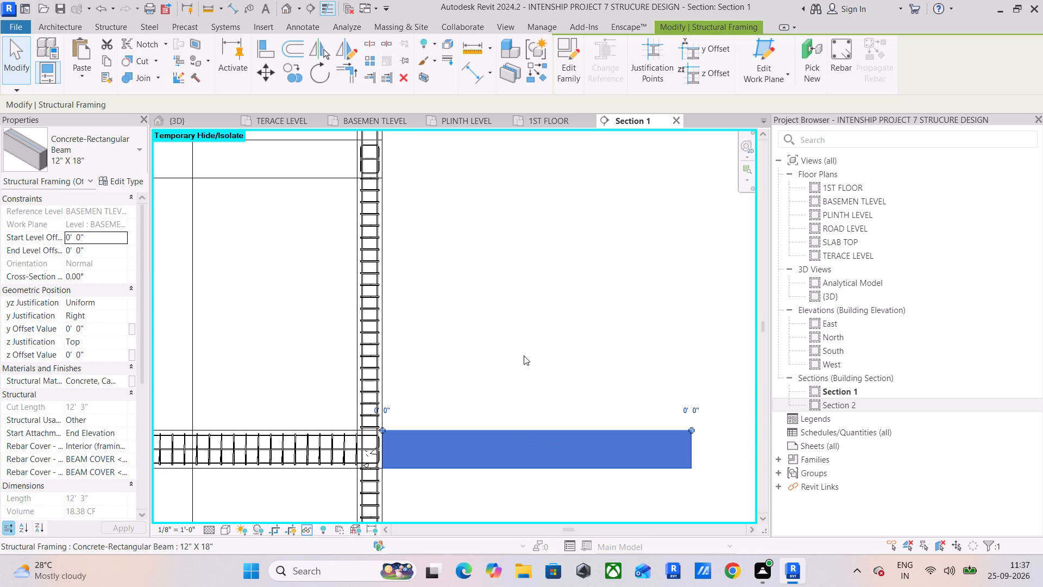
left_click(291, 84)
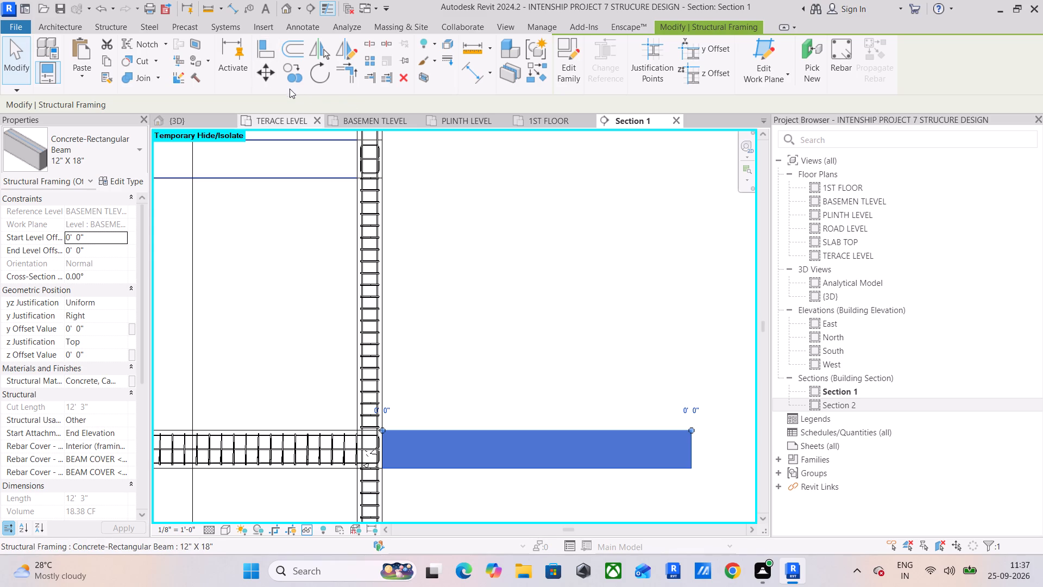
left_click(288, 87)
left_click(297, 73)
scroll(366, 488, "up", 1)
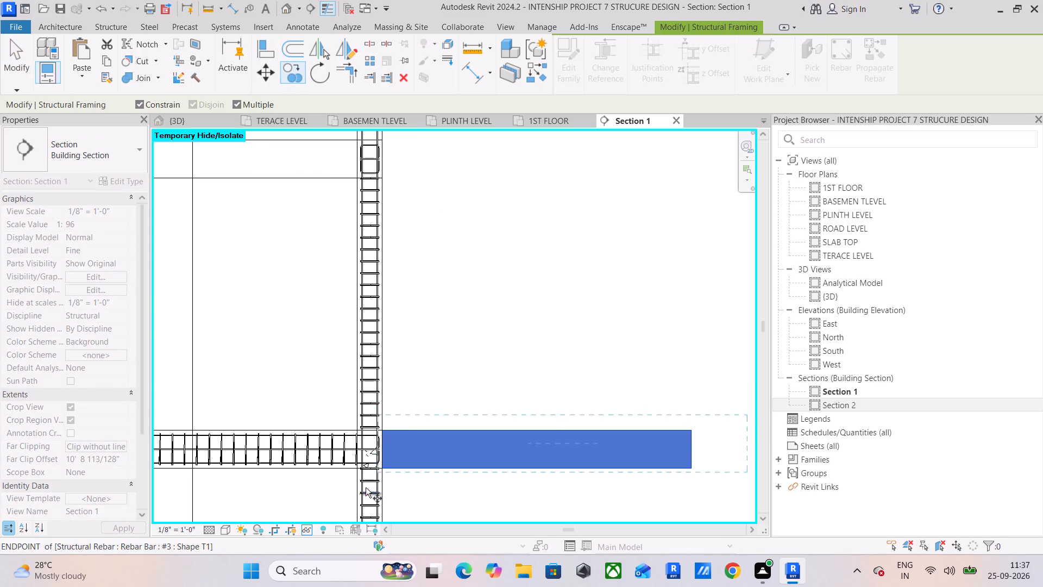
scroll(366, 488, "up", 14)
left_click(433, 387)
scroll(436, 384, "down", 3)
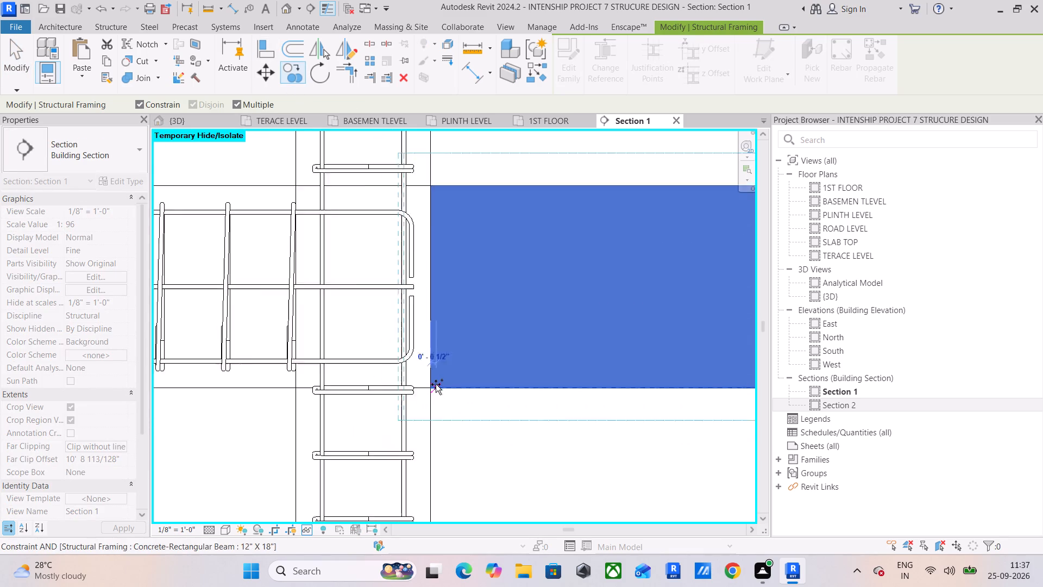
scroll(436, 384, "down", 3)
scroll(456, 274, "down", 4)
middle_click_drag(456, 286, 458, 586)
scroll(477, 365, "down", 5)
middle_click_drag(472, 348, 458, 498)
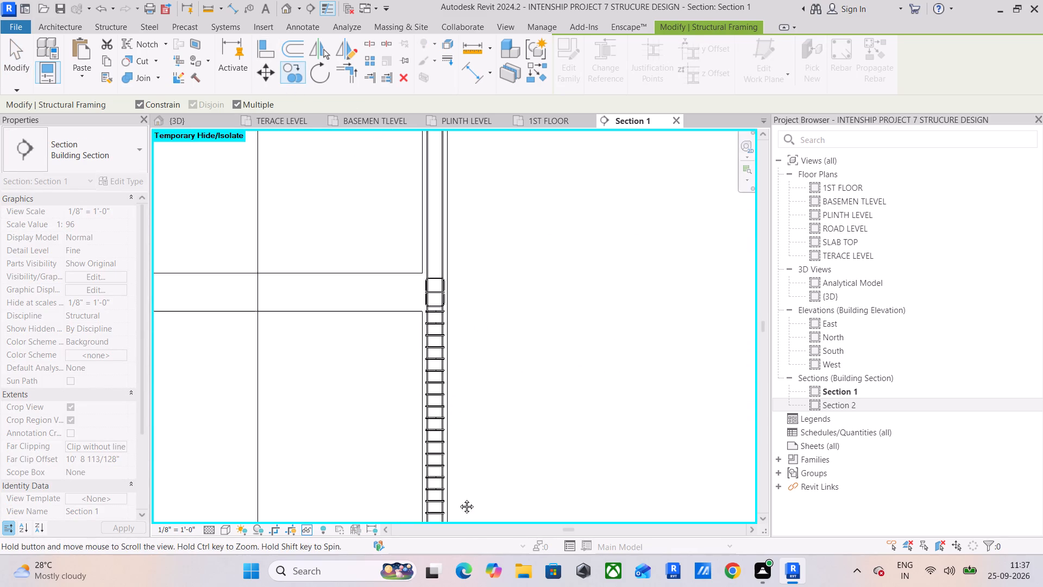
middle_click_drag(458, 498, 463, 526)
scroll(463, 524, "down", 1)
scroll(455, 385, "up", 10)
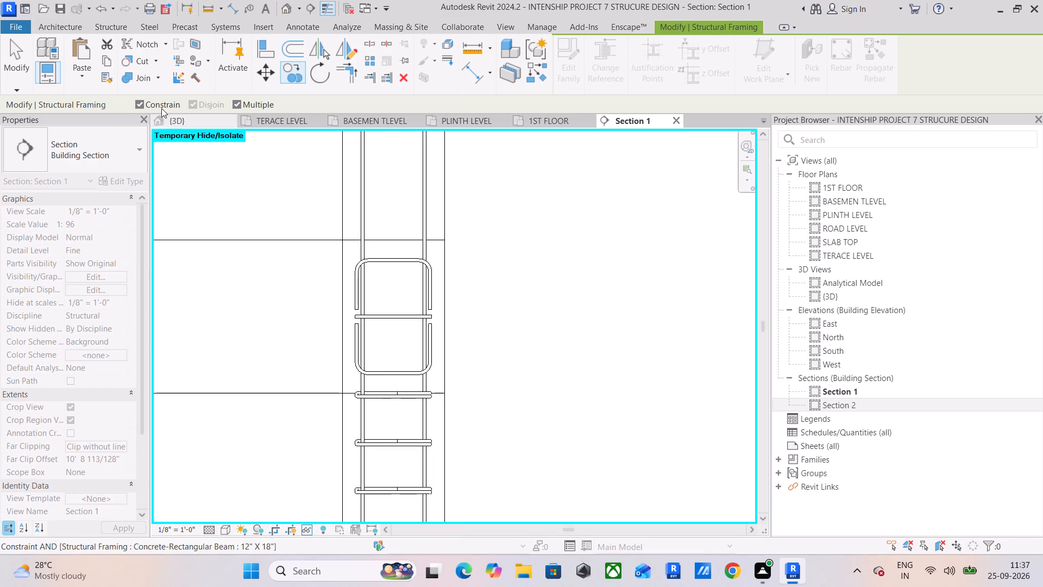
left_click(143, 101)
left_click(450, 391)
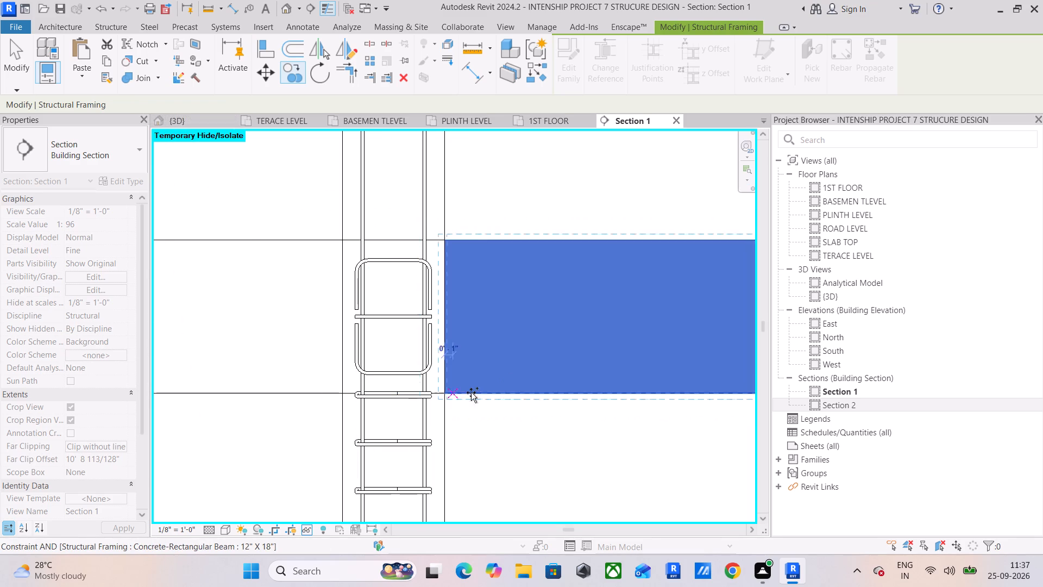
scroll(516, 372, "down", 5)
key("Escape")
key("Escape")
key("Escape")
key("Escape")
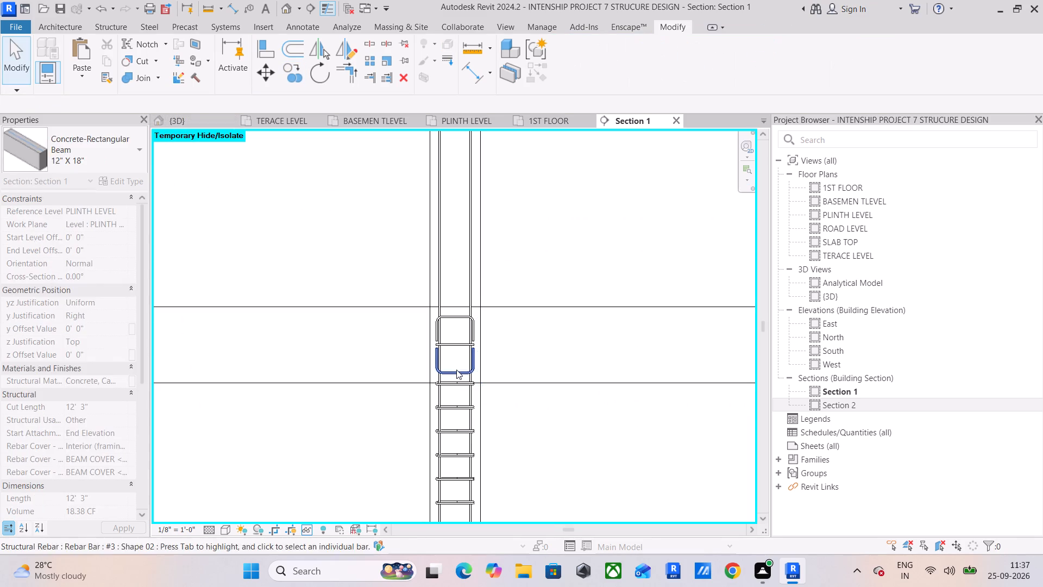
Pull the plinth-level bay beam's end back from the end column's centre to the column's inner face.
scroll(453, 306, "up", 3)
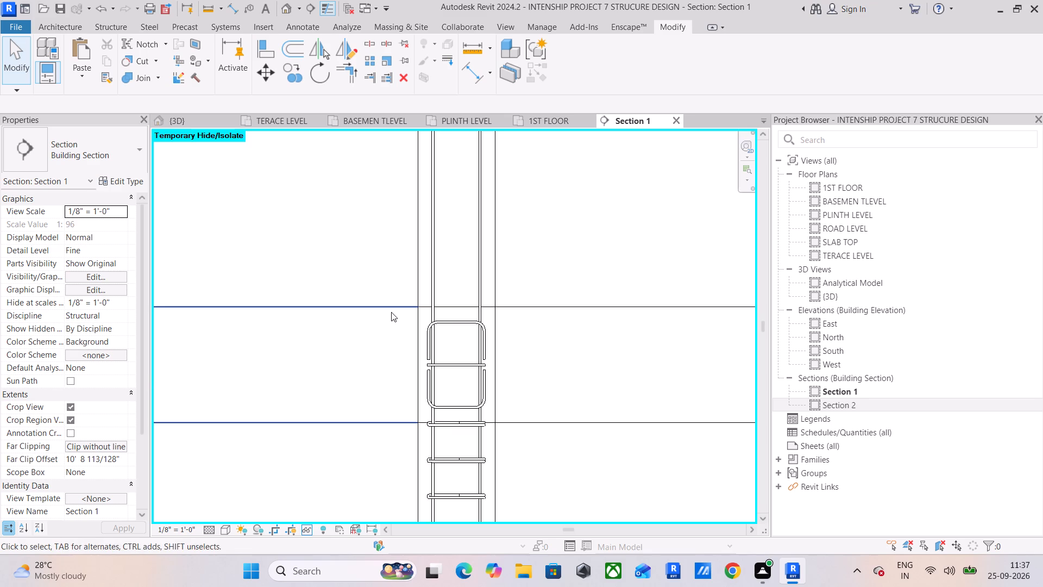
left_click(391, 312)
left_click_drag(453, 305, 409, 309)
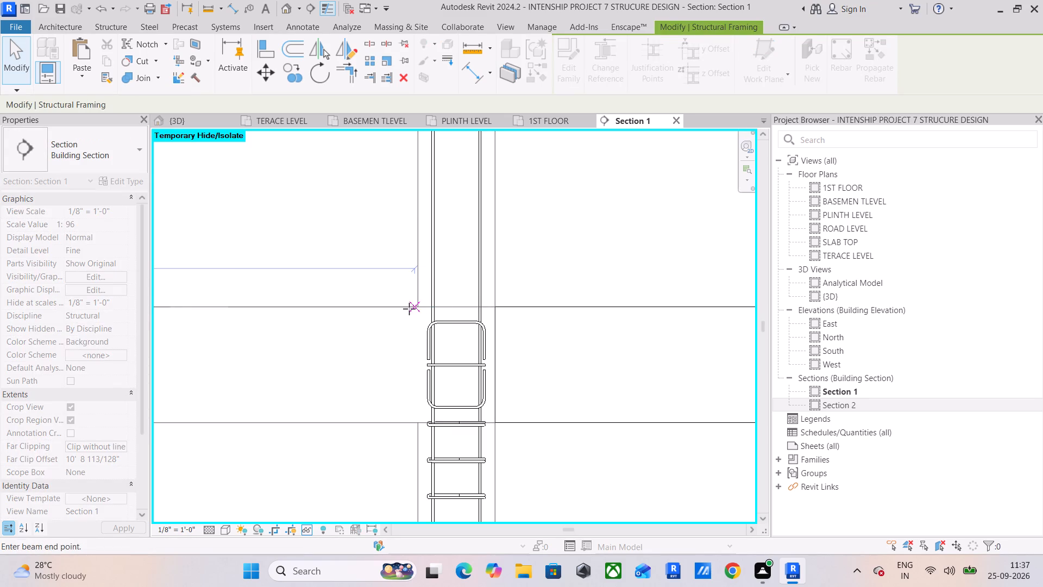
left_click_drag(409, 309, 418, 309)
scroll(435, 309, "up", 10)
scroll(388, 313, "up", 4)
left_click_drag(435, 278, 409, 280)
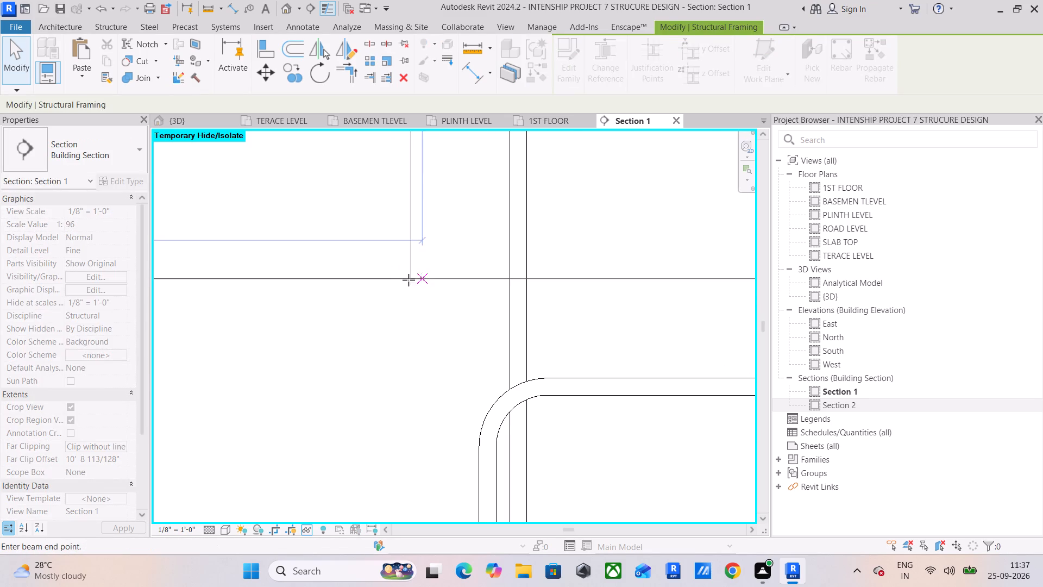
left_click_drag(409, 280, 410, 280)
scroll(359, 359, "down", 6)
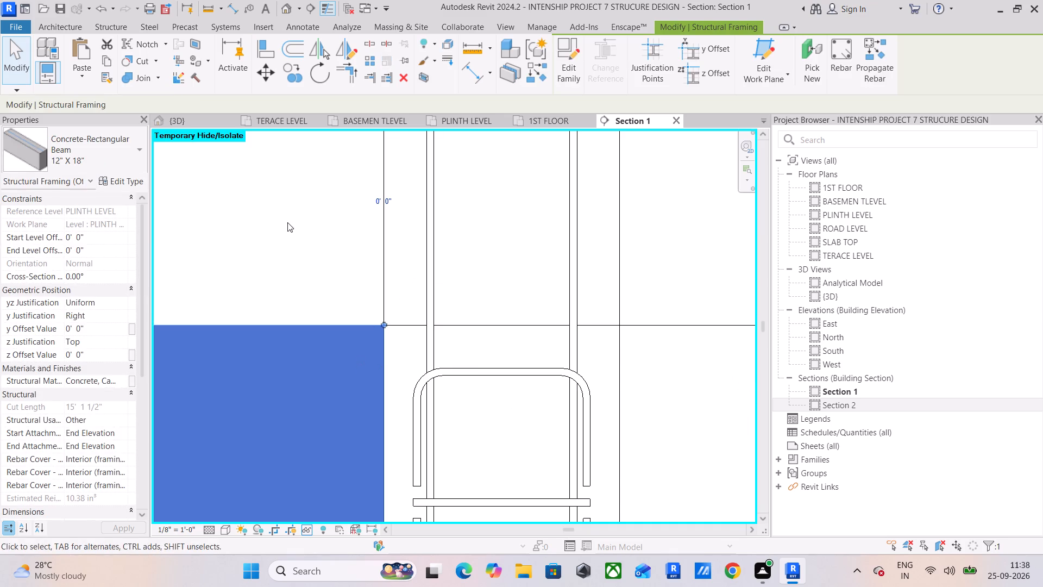
left_click(287, 222)
scroll(340, 330, "down", 5)
scroll(556, 336, "down", 5)
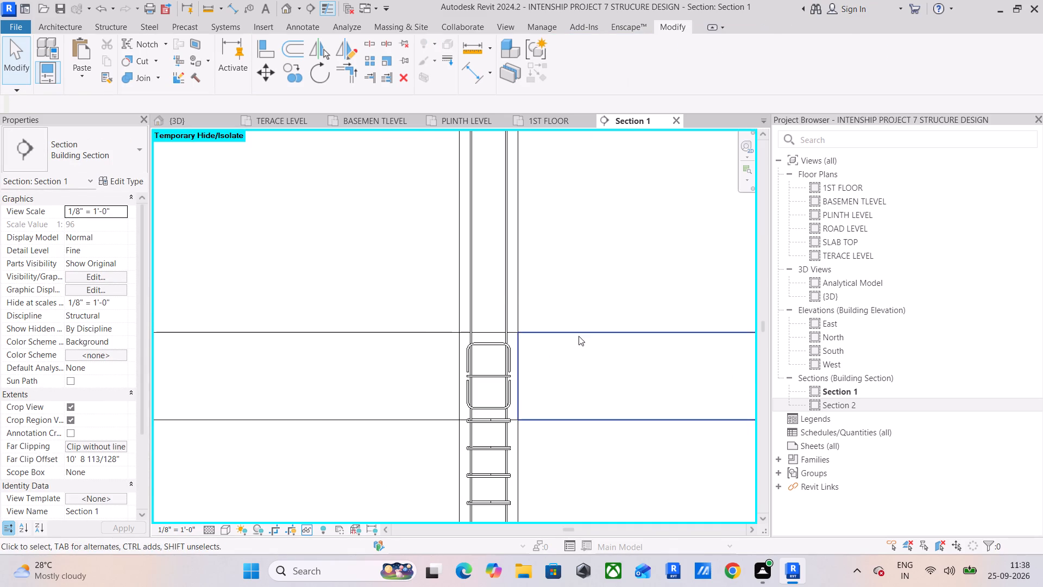
left_click(579, 336)
scroll(395, 352, "down", 4)
left_click(391, 263)
scroll(395, 344, "down", 5)
middle_click_drag(432, 365, 510, 322)
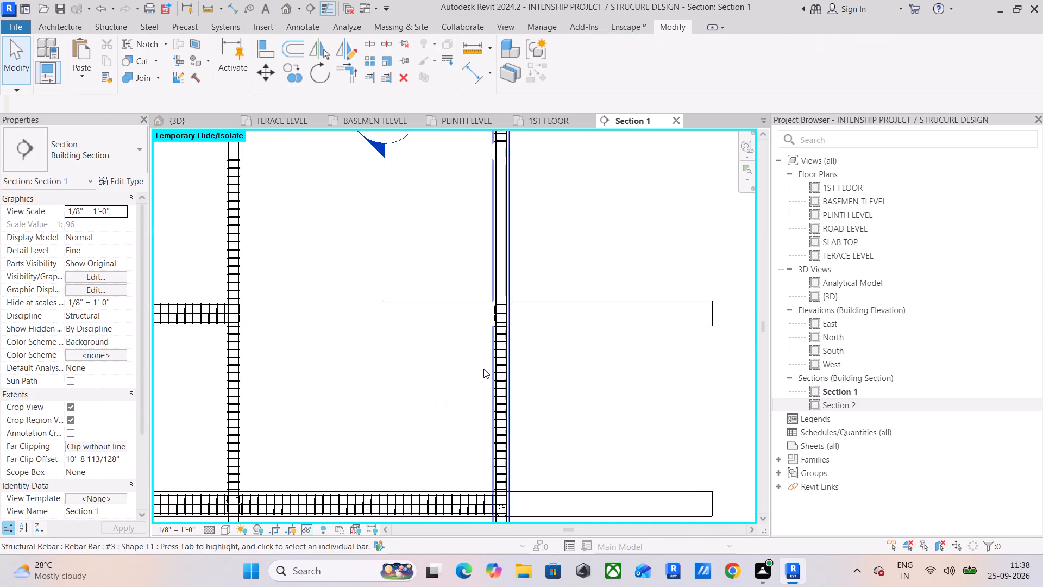
Delete the leftover short #3 top, middle and bottom bars inside the joint between the plinth-level beam and the end column.
scroll(519, 302, "up", 5)
scroll(447, 332, "up", 4)
scroll(494, 316, "up", 5)
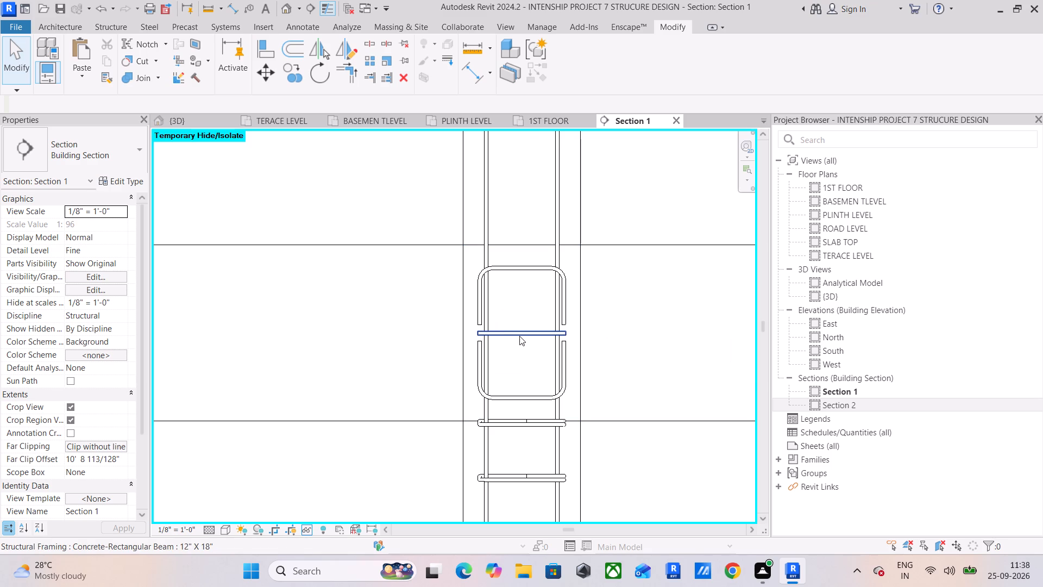
scroll(519, 334, "up", 4)
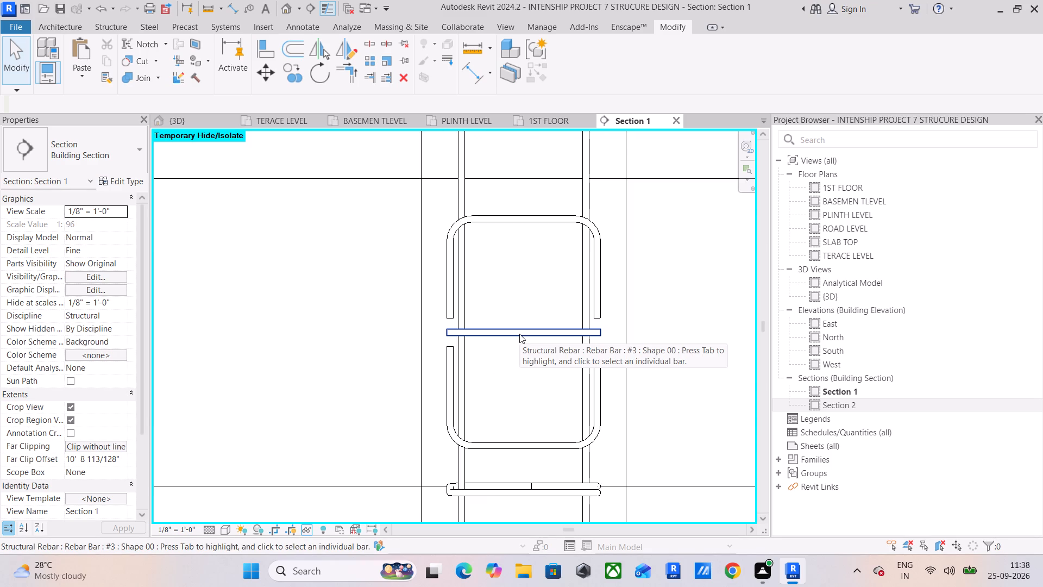
scroll(521, 329, "down", 10)
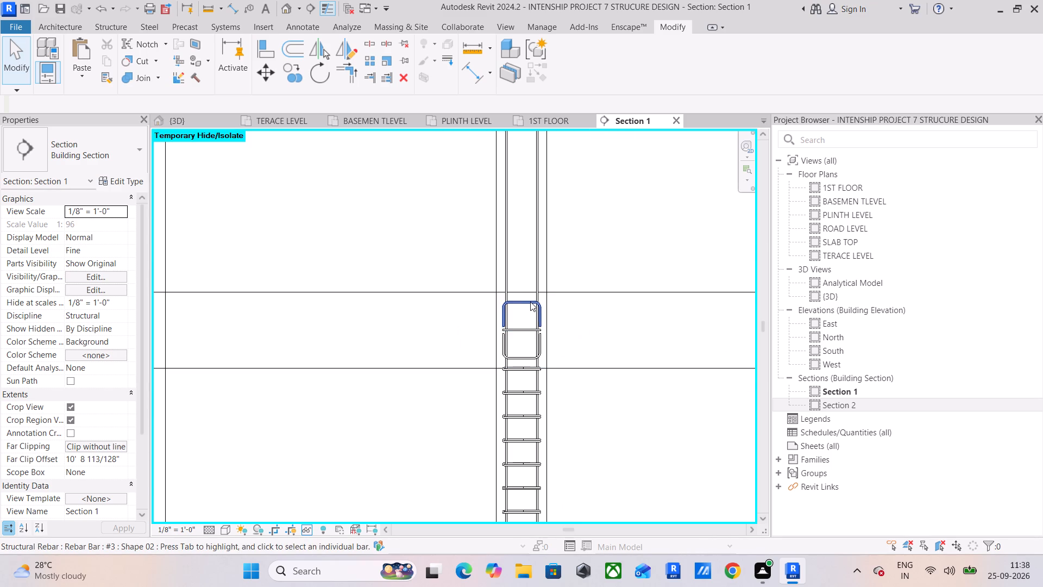
left_click(530, 303)
key("Delete")
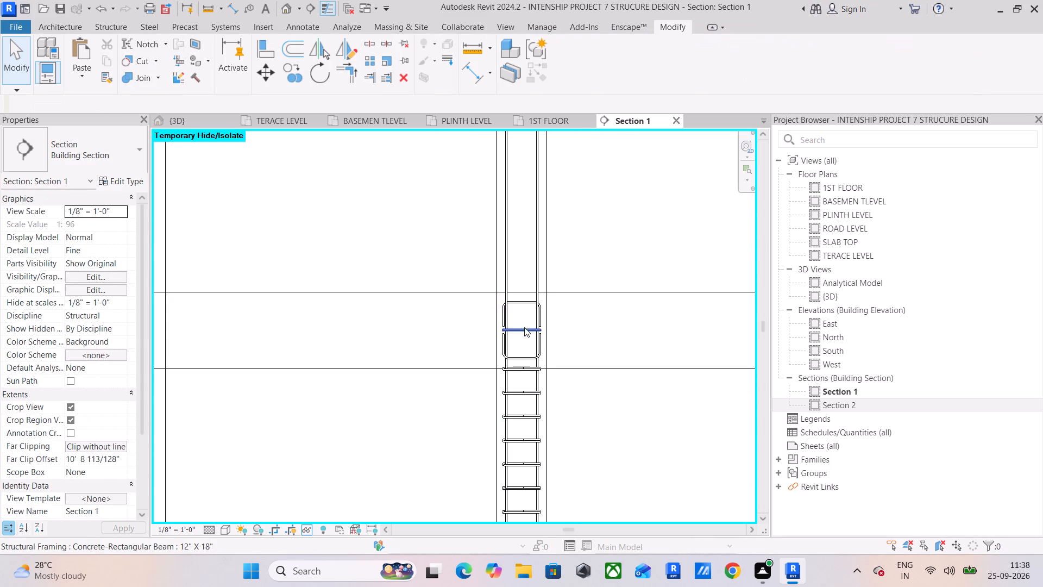
left_click(524, 328)
key("Delete")
left_click(528, 303)
key("Delete")
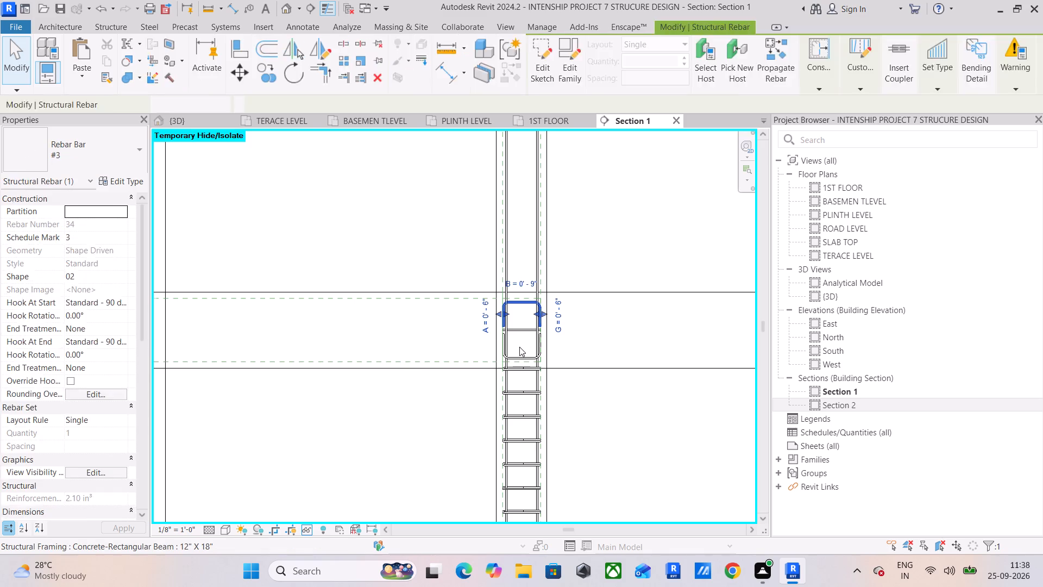
left_click(519, 355)
key("Delete")
scroll(519, 353, "up", 3)
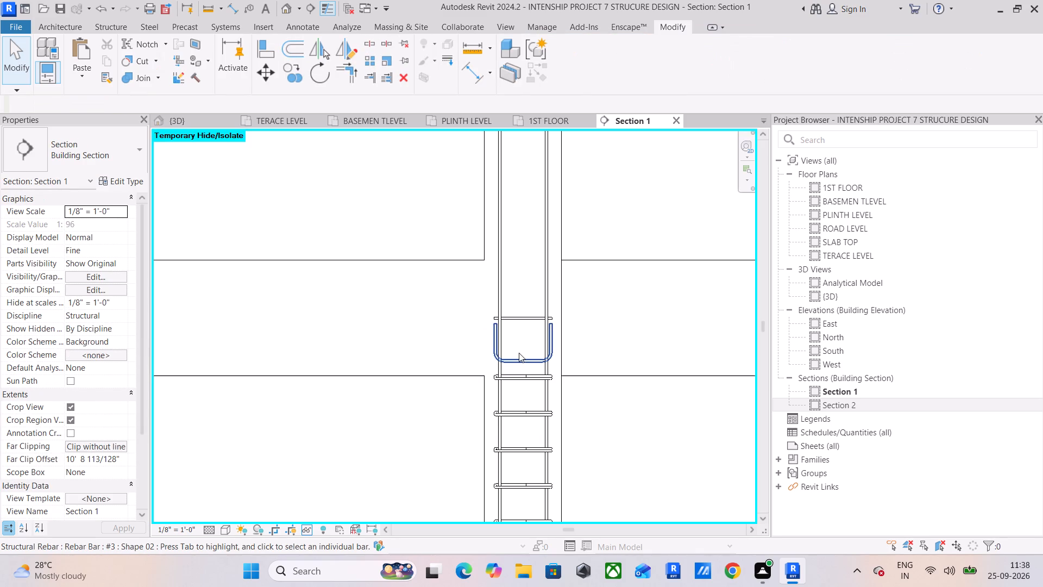
left_click(519, 359)
key("Delete")
left_click(526, 320)
key("Delete")
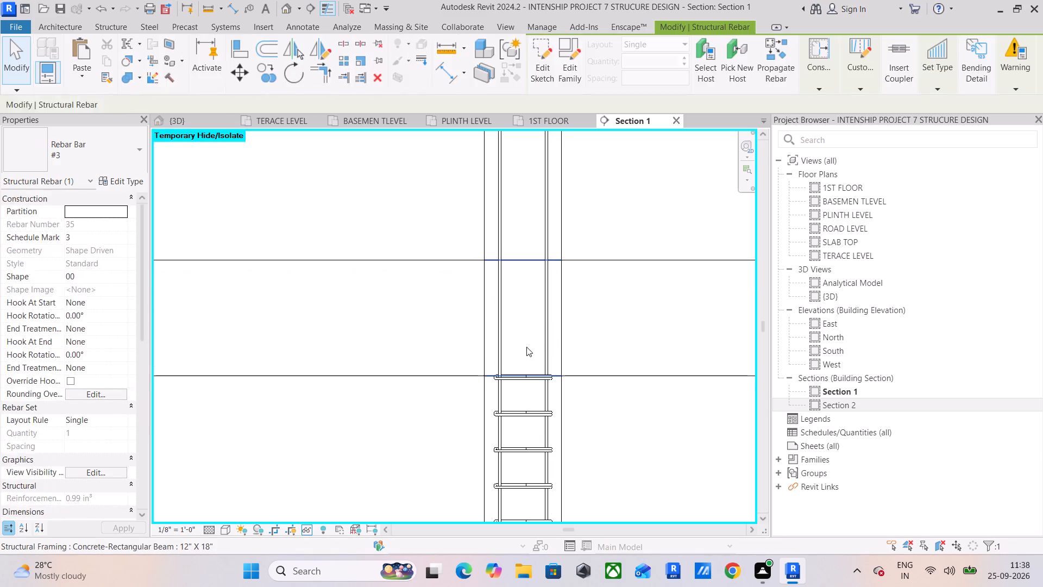
Propagate the basement-level end-bay beam's rebar by host alignment to the plinth-level beam above it and two shorter-bay beams one level higher.
scroll(534, 358, "down", 11)
middle_click_drag(544, 364, 483, 227)
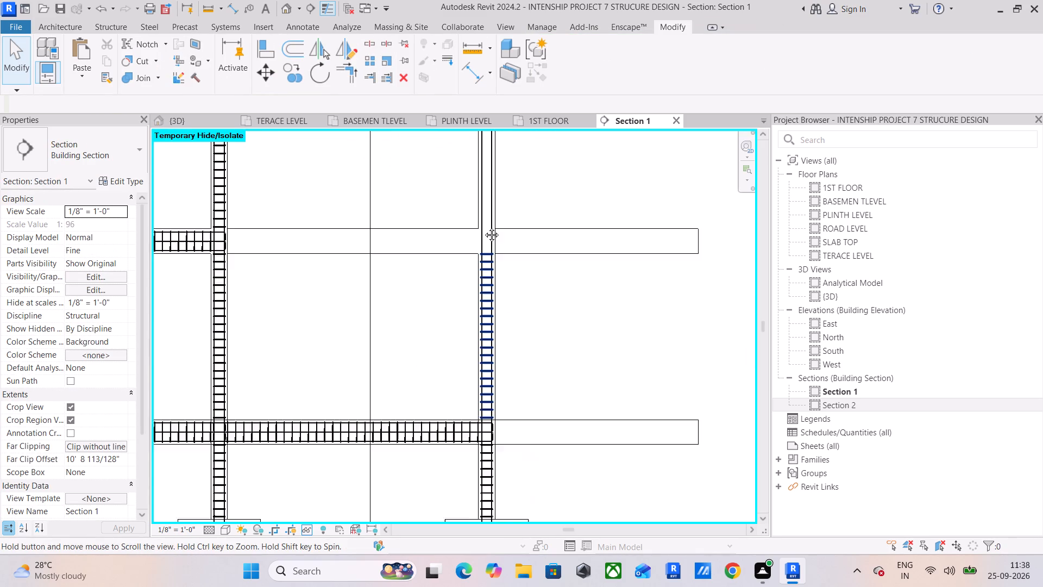
middle_click_drag(483, 227, 483, 226)
scroll(411, 390, "up", 9)
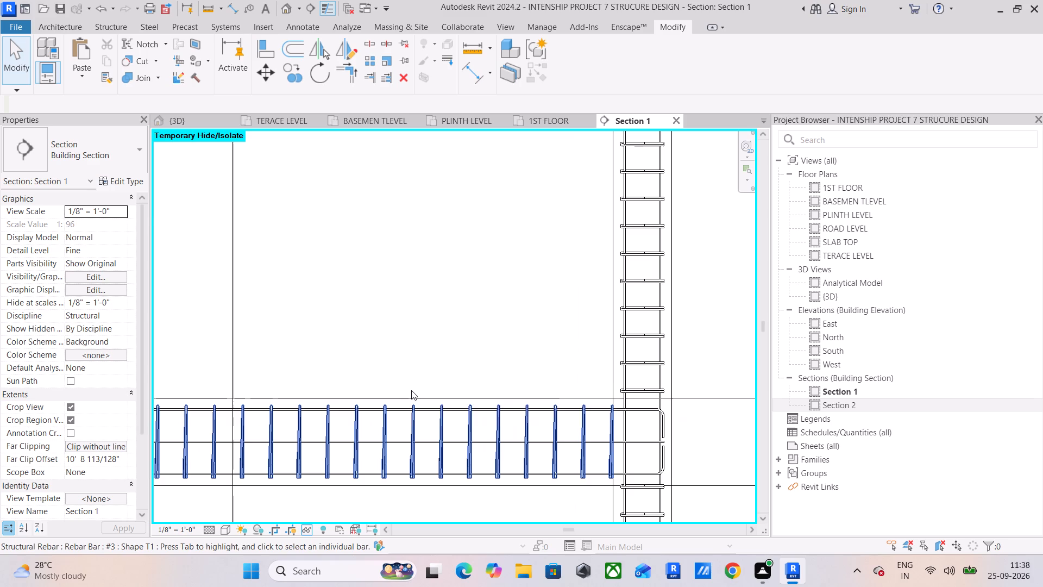
left_click(437, 396)
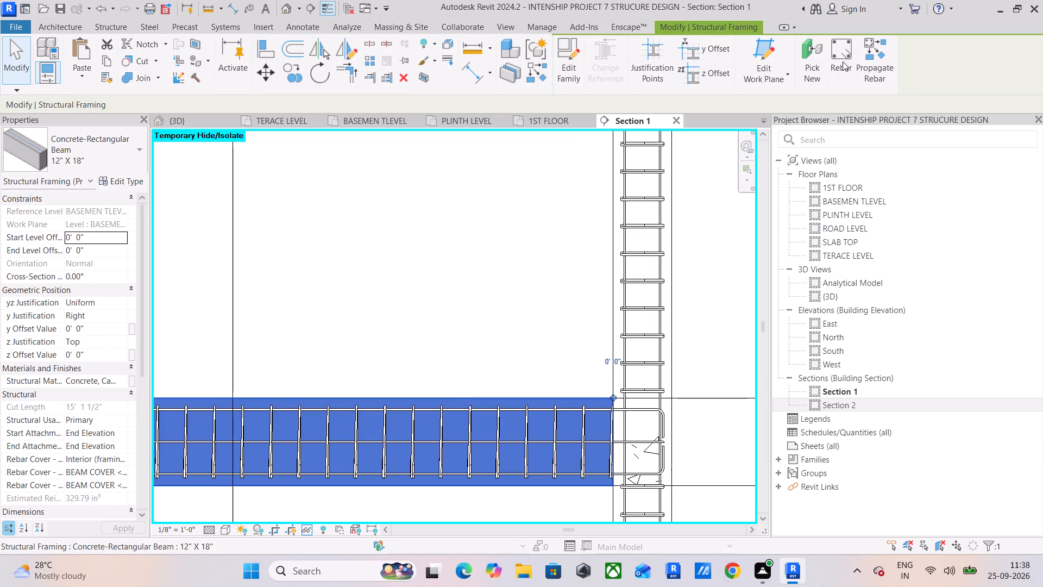
left_click(875, 53)
middle_click_drag(456, 297, 508, 464)
scroll(522, 322, "down", 4)
middle_click_drag(531, 354, 533, 475)
scroll(532, 467, "down", 1)
left_click(519, 233)
scroll(487, 307, "down", 4)
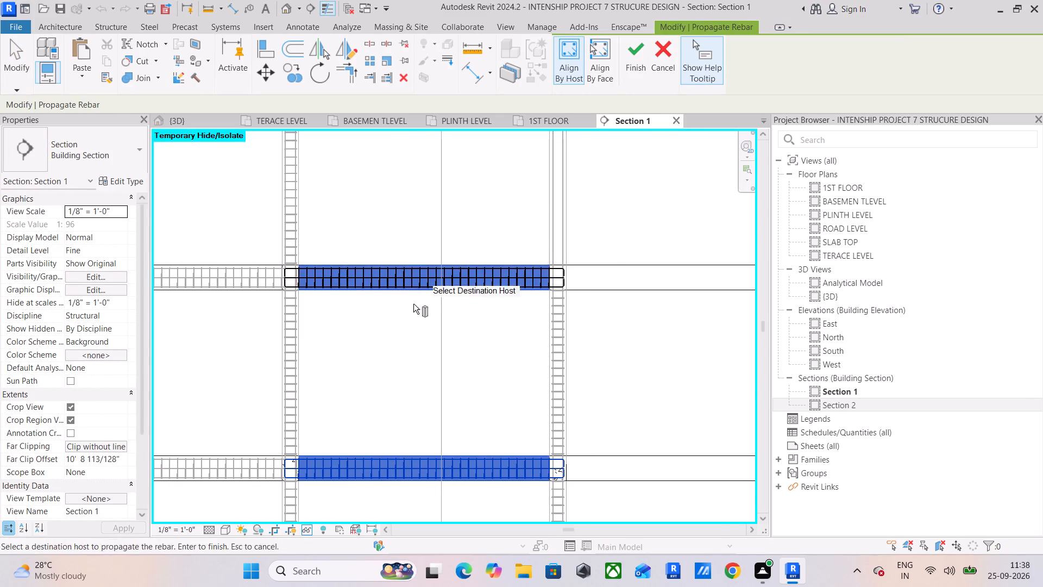
middle_click_drag(291, 294, 602, 323)
scroll(349, 332, "down", 4)
left_click(334, 216)
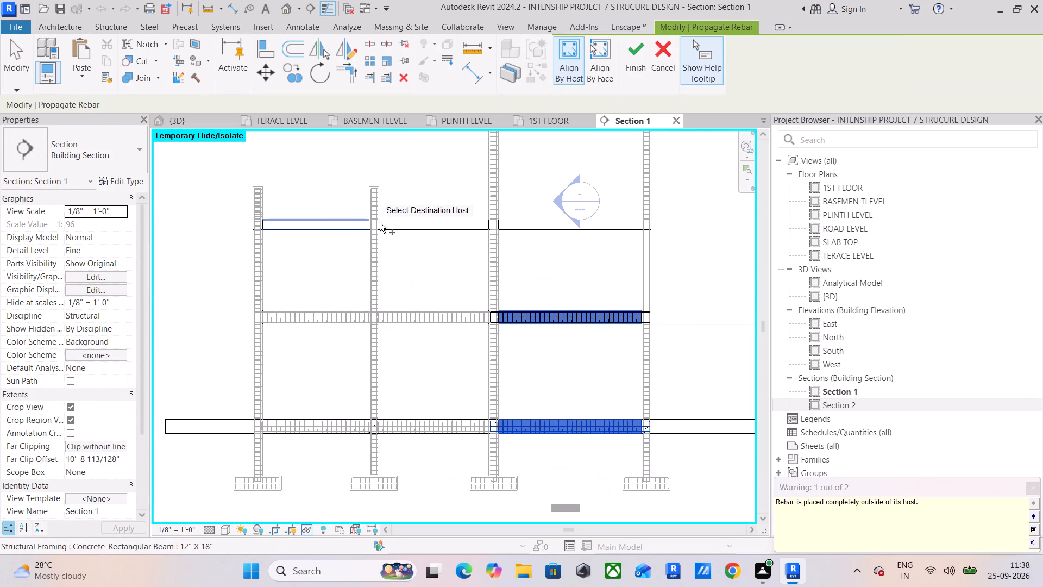
left_click(392, 218)
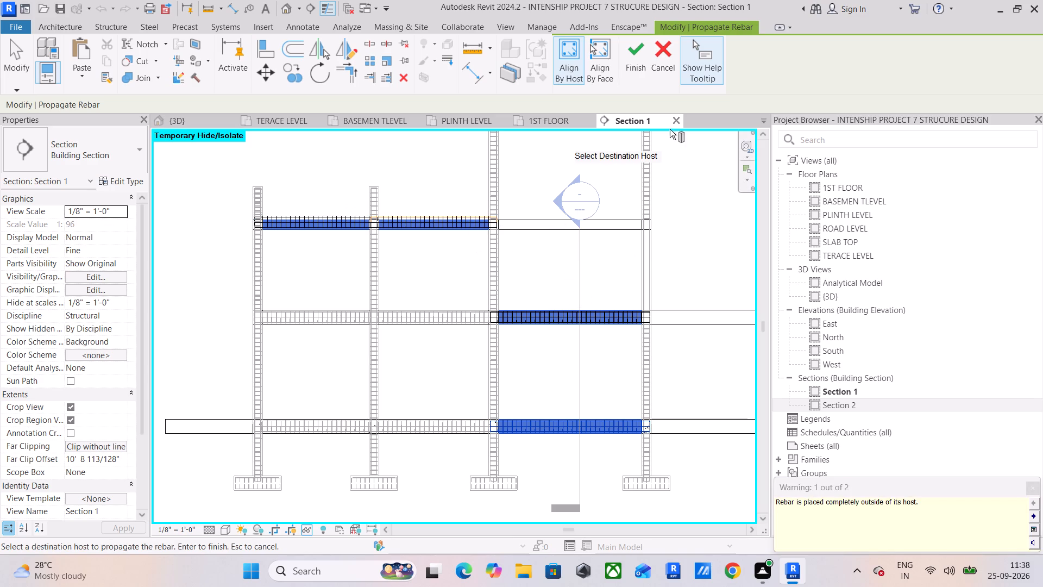
left_click(633, 48)
Delete the propagated ties and all top, middle and bottom bars from the upper-level beam between the second and third columns.
scroll(411, 215, "up", 6)
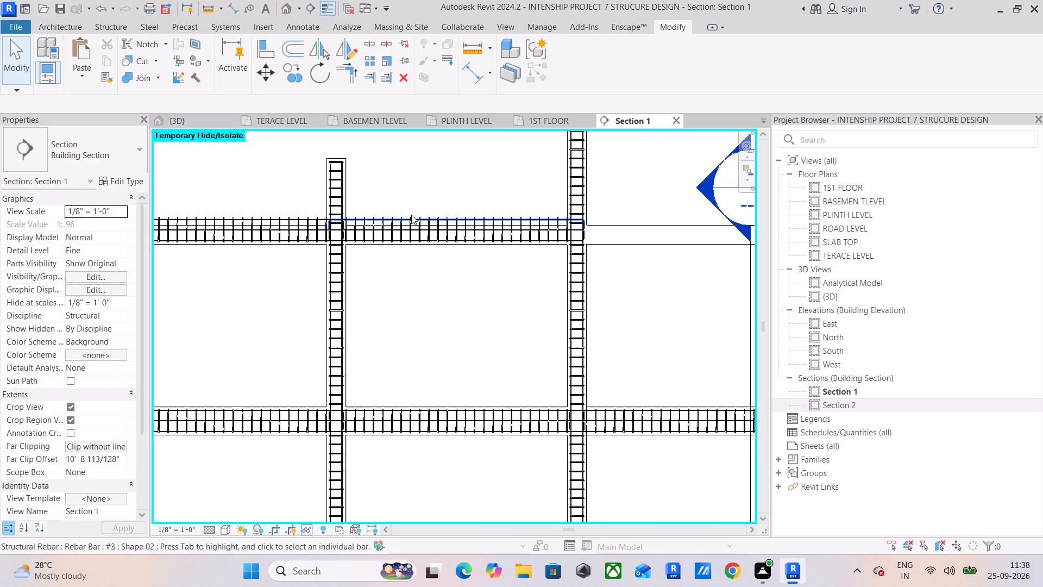
scroll(411, 215, "up", 3)
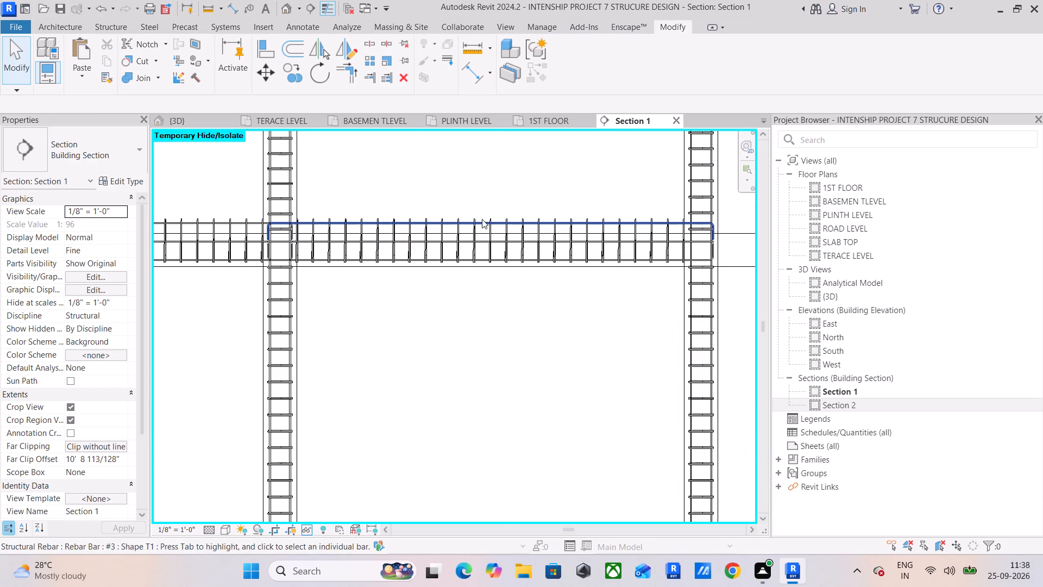
middle_click_drag(400, 234, 415, 260)
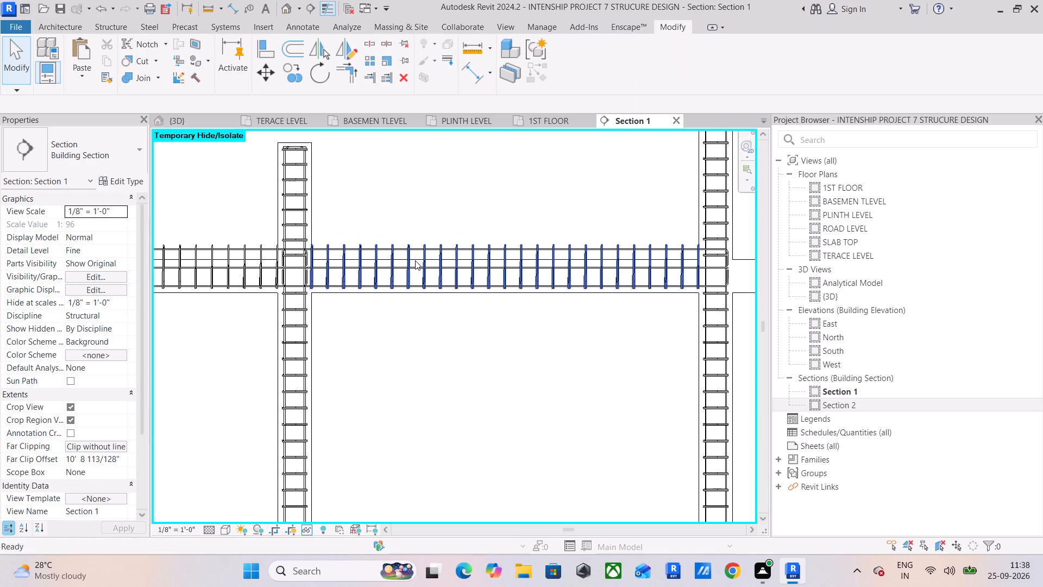
left_click(409, 257)
key("Delete")
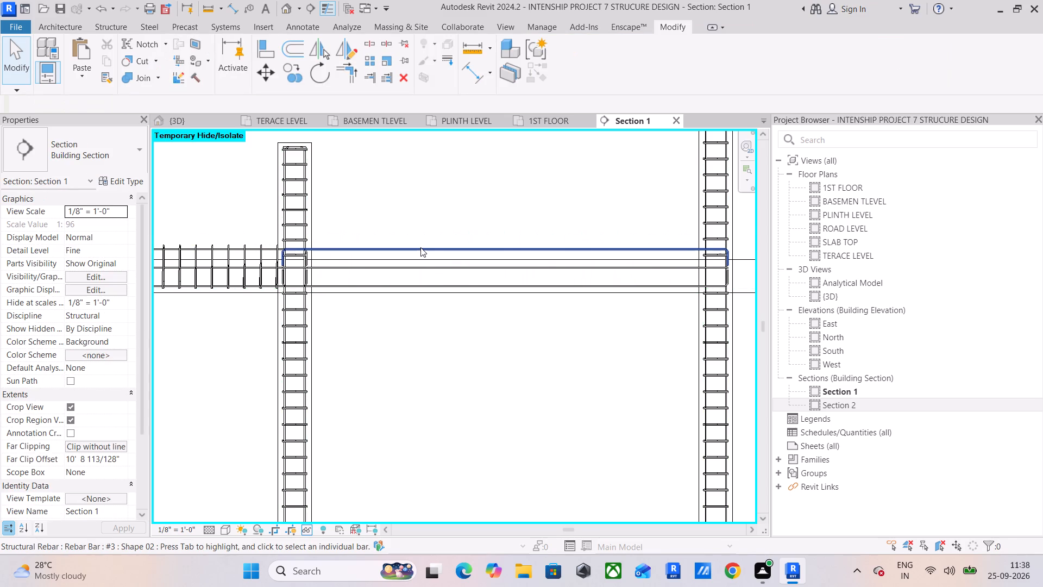
left_click(420, 247)
key("Delete")
scroll(352, 252, "up", 4)
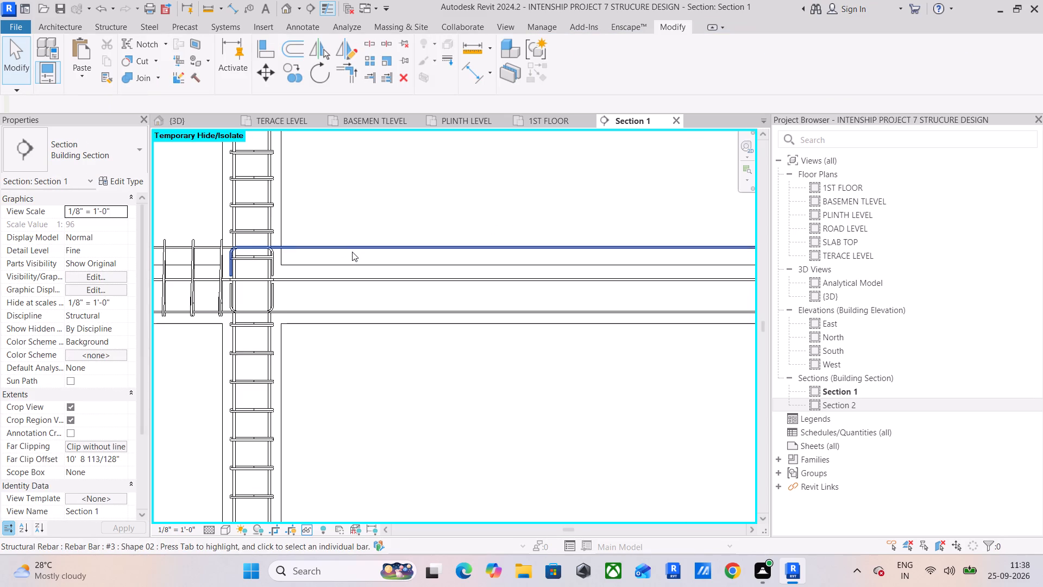
left_click(352, 252)
key("Delete")
left_click(355, 283)
key("Delete")
left_click(363, 278)
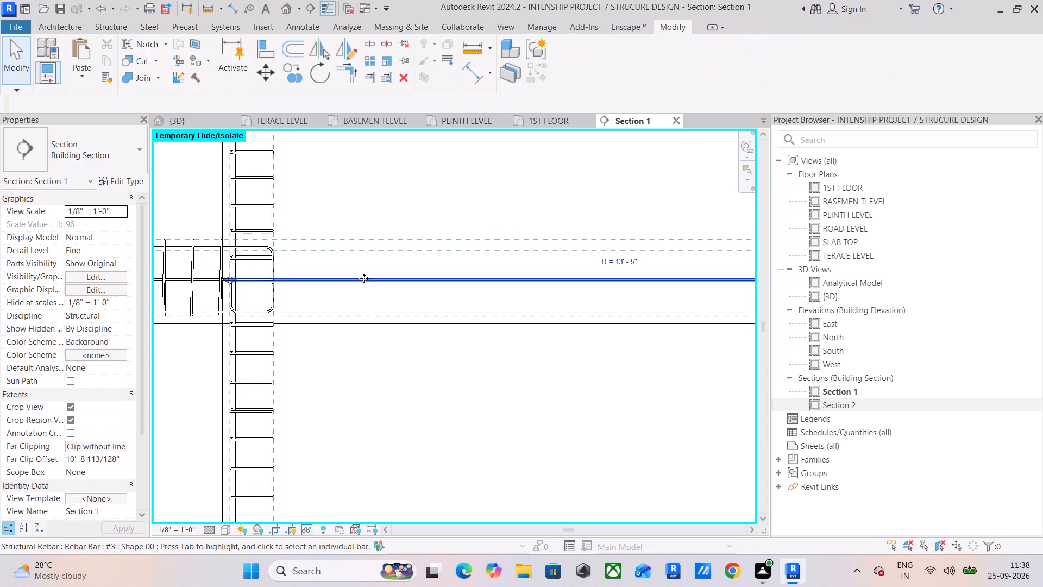
key("Delete")
left_click(366, 313)
key("Delete")
left_click(366, 312)
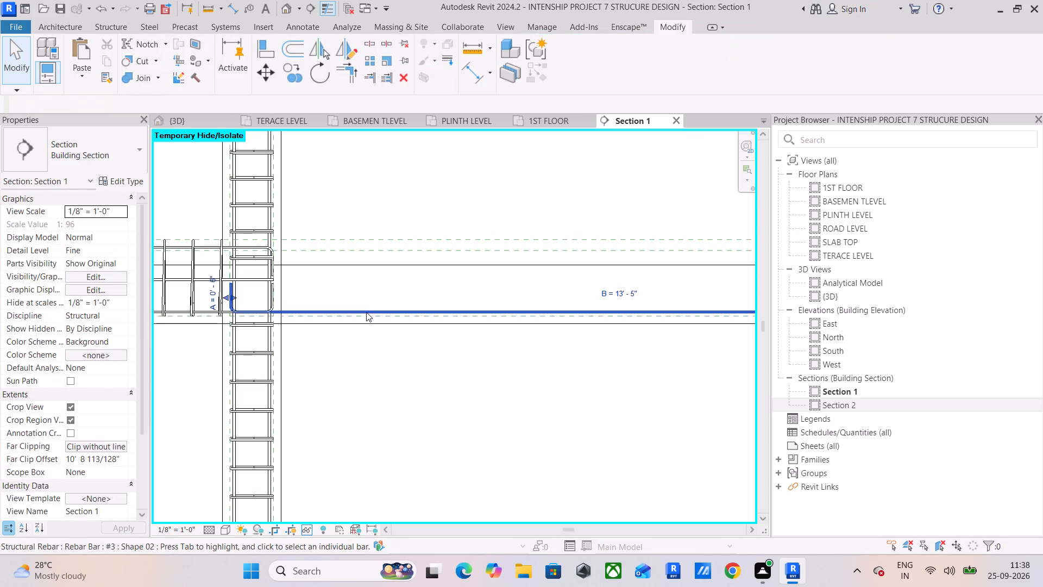
key("Delete")
Delete the propagated ties and all top, middle and bottom bars from the upper-level beam in the outermost short bay.
middle_click_drag(288, 322, 605, 355)
left_click(459, 336)
key("Delete")
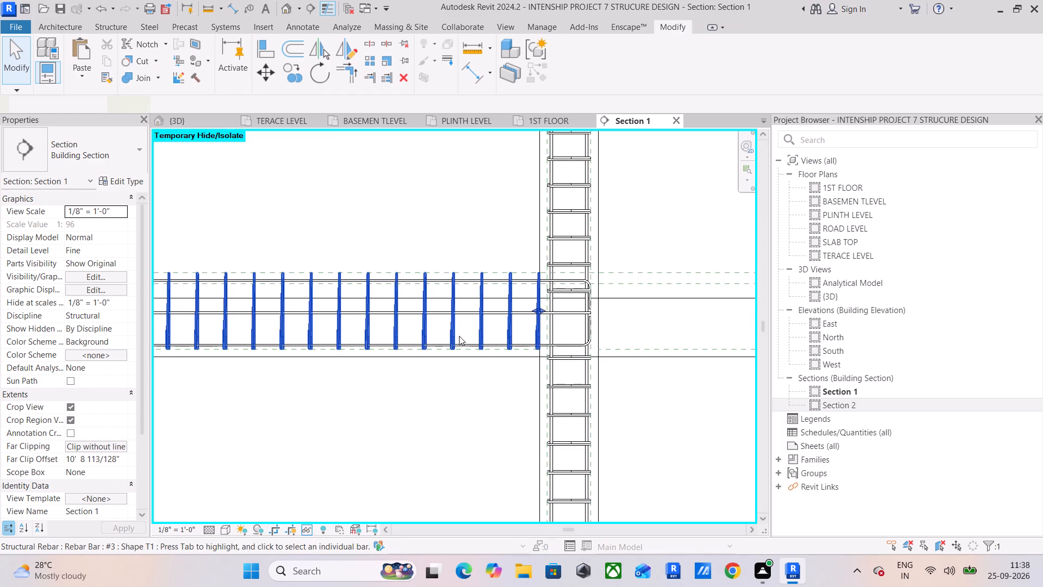
left_click(458, 340)
key("Delete")
left_click(458, 340)
key("Delete")
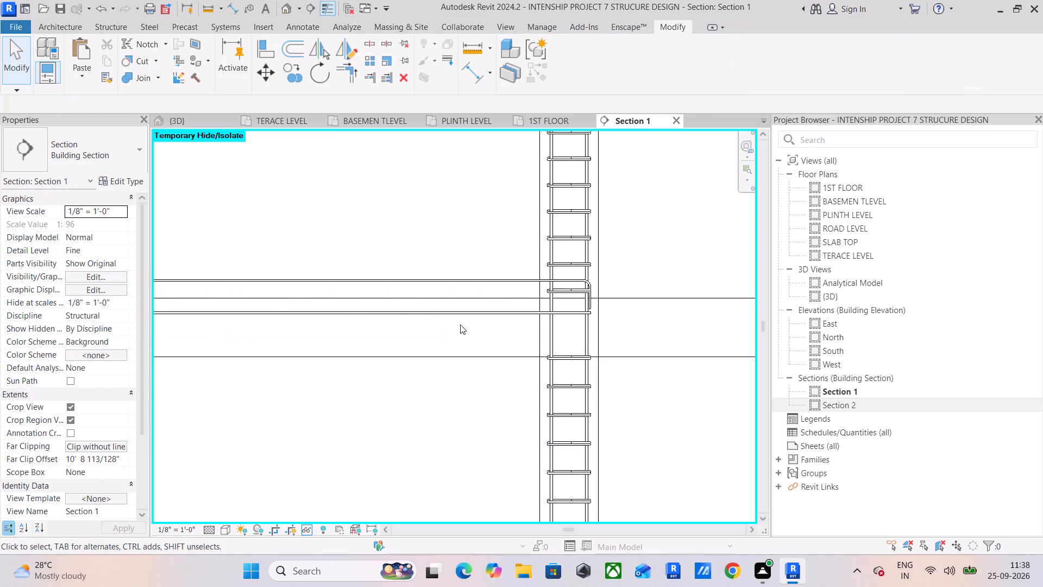
left_click(463, 313)
key("Delete")
left_click(463, 313)
key("Delete")
left_click(462, 284)
key("Delete")
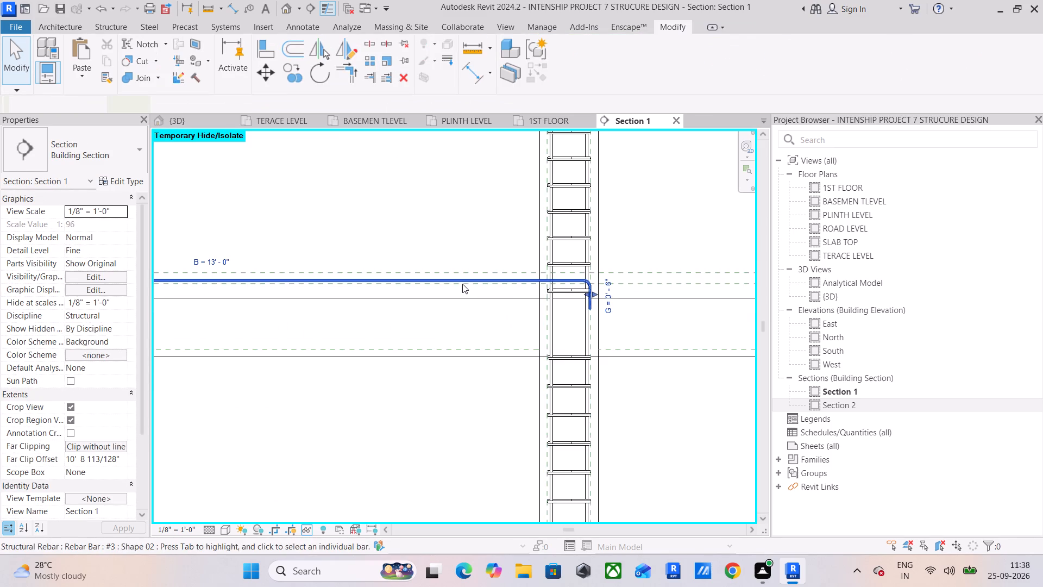
left_click(462, 284)
key("Delete")
Save the project.
scroll(462, 284, "down", 9)
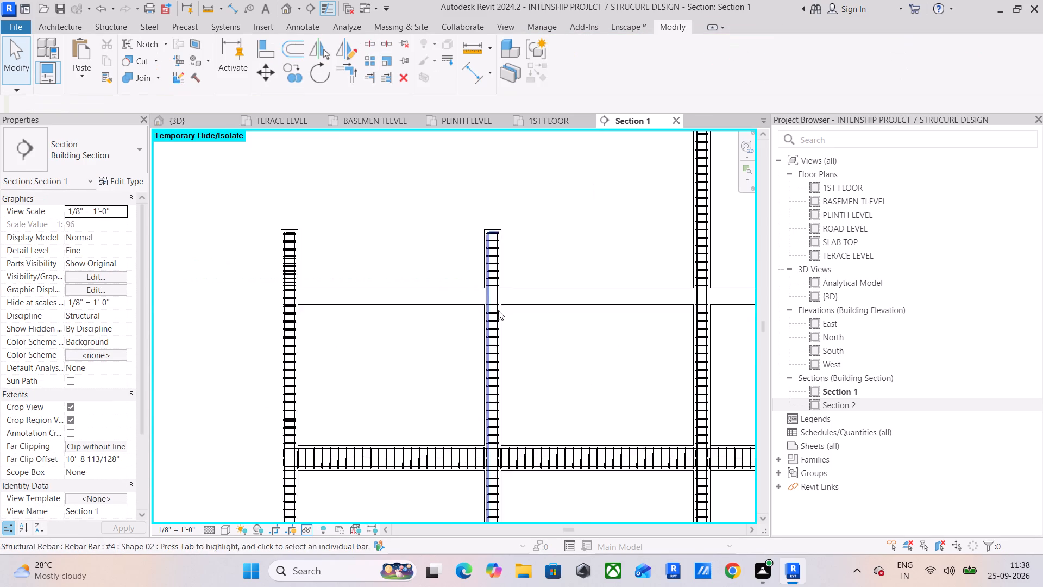
middle_click_drag(498, 316, 453, 366)
scroll(480, 364, "down", 1)
middle_click_drag(448, 388, 370, 345)
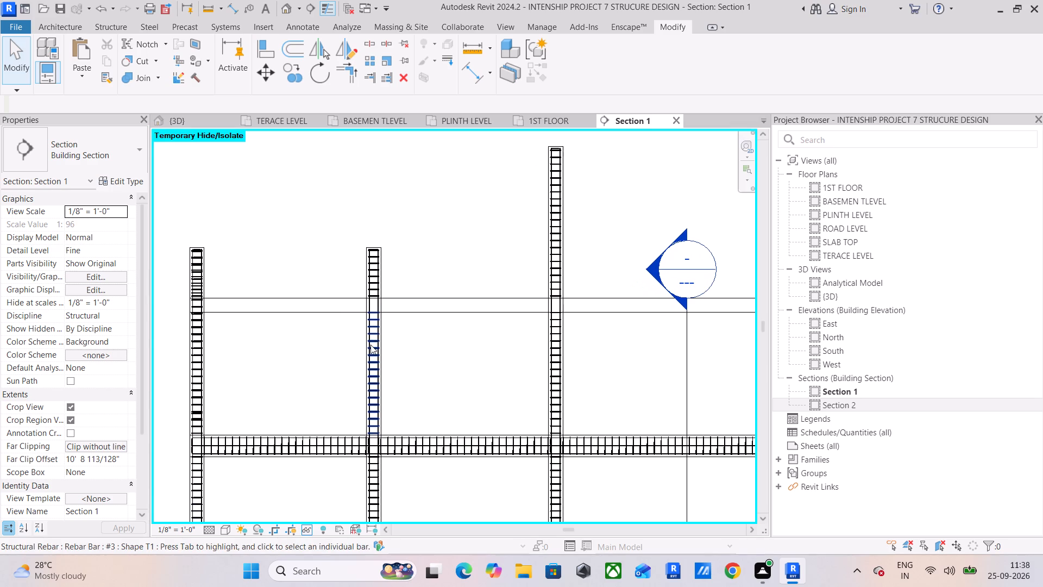
key("ctrl+s")
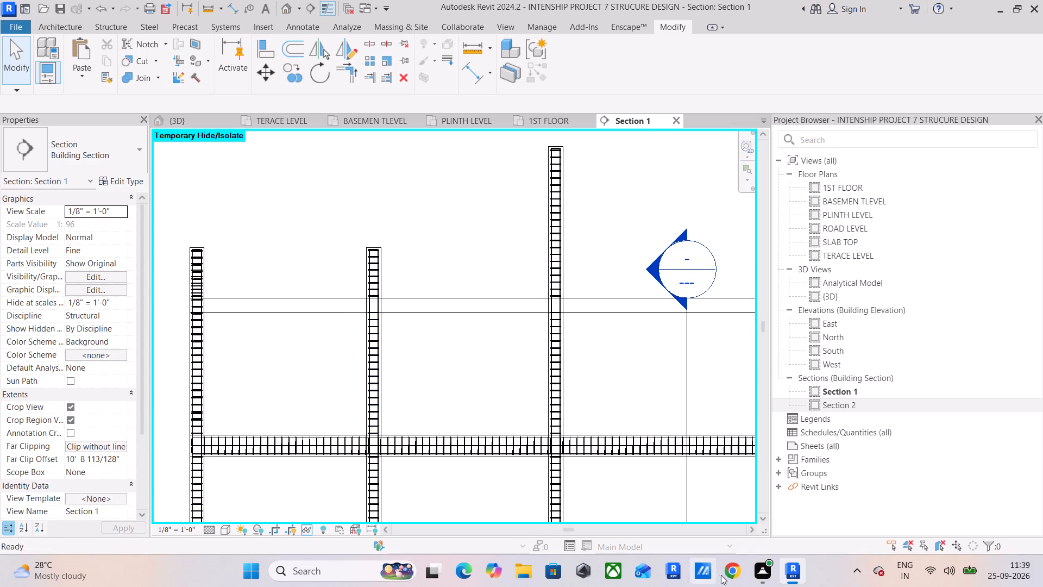
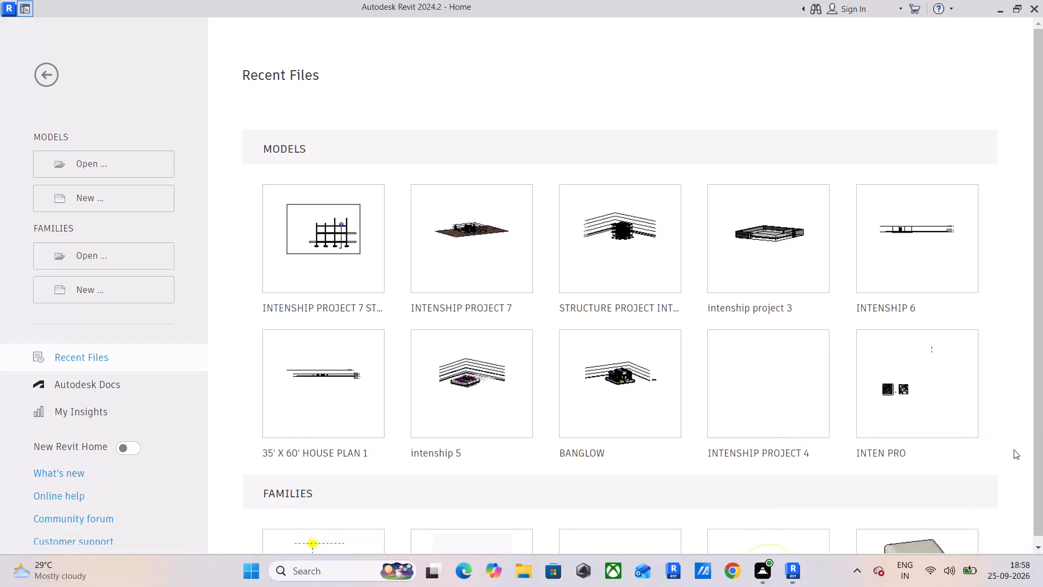
Open the recent project INTENSHIP PROJECT 7 STRUCURE DESIGN.
left_click(309, 261)
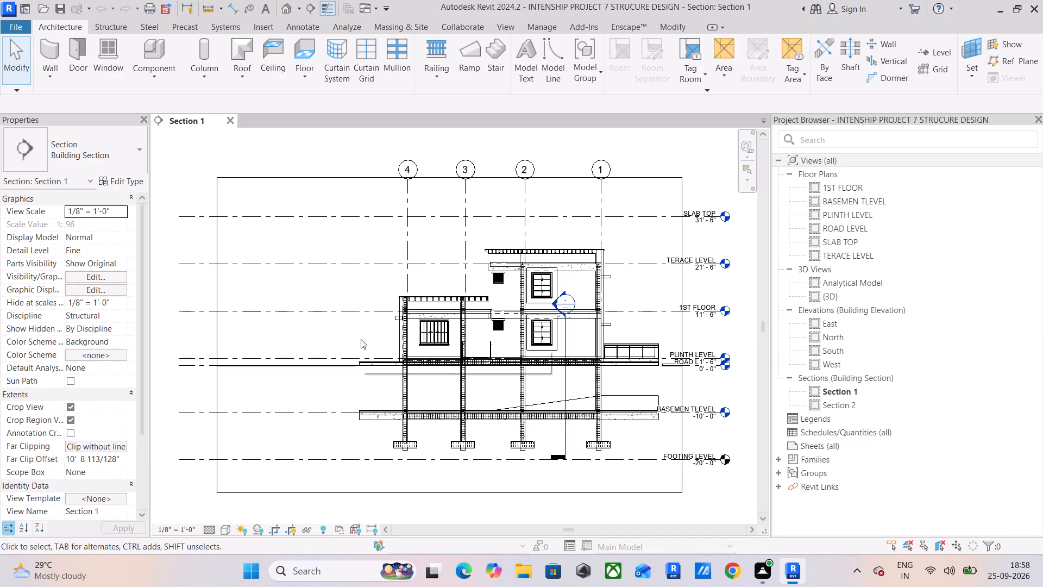
Temporarily hide the linked model INTENSHIP PROJECT 7 in Section 1, around the basement-level beam at the end column.
scroll(403, 427, "up", 10)
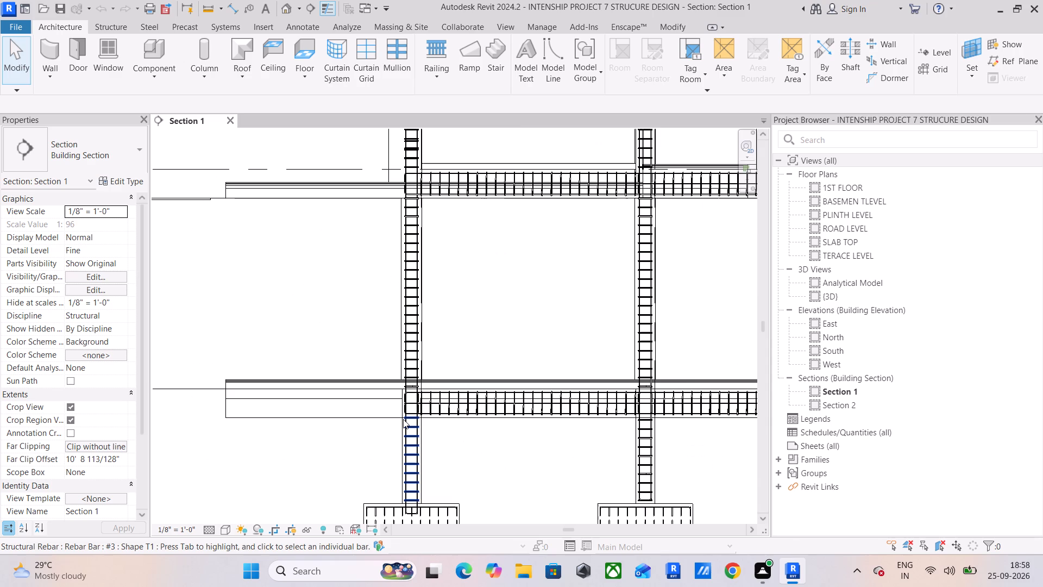
scroll(324, 410, "up", 4)
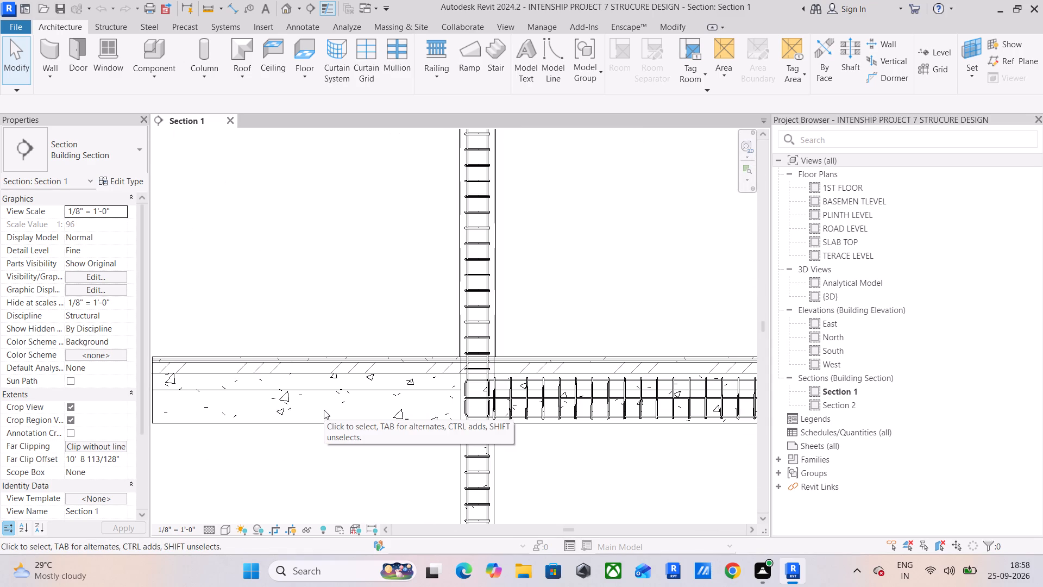
middle_click_drag(339, 411, 450, 402)
scroll(450, 402, "up", 1)
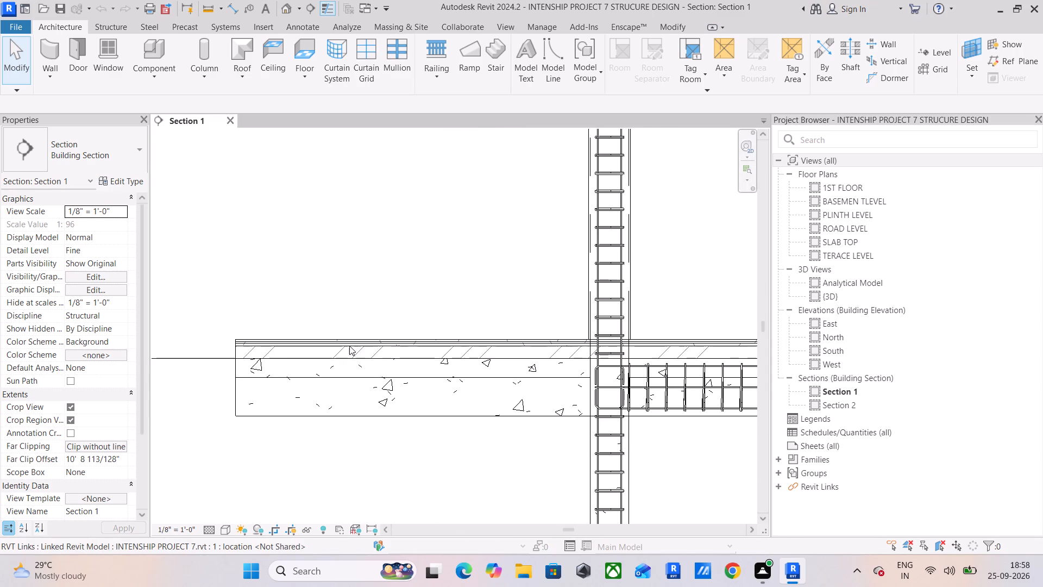
left_click(351, 341)
type("HH")
scroll(306, 351, "down", 3)
middle_click_drag(312, 367, 322, 367)
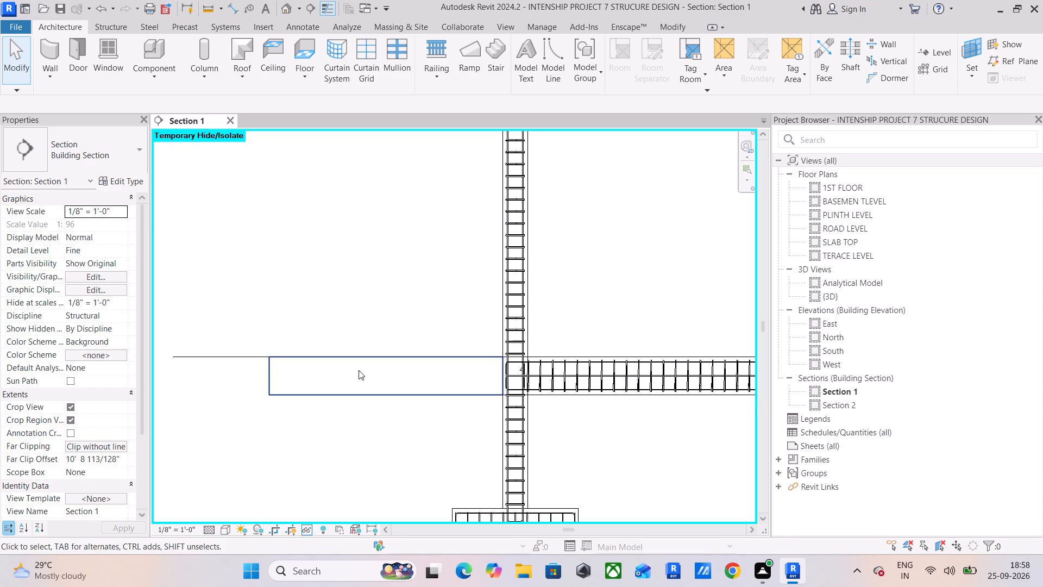
Examine the hooked rebar where the basement-level beam meets the end column in Section 1, selecting the joint's upper hooked bar.
scroll(379, 370, "up", 4)
middle_click_drag(499, 383, 355, 384)
scroll(475, 400, "up", 5)
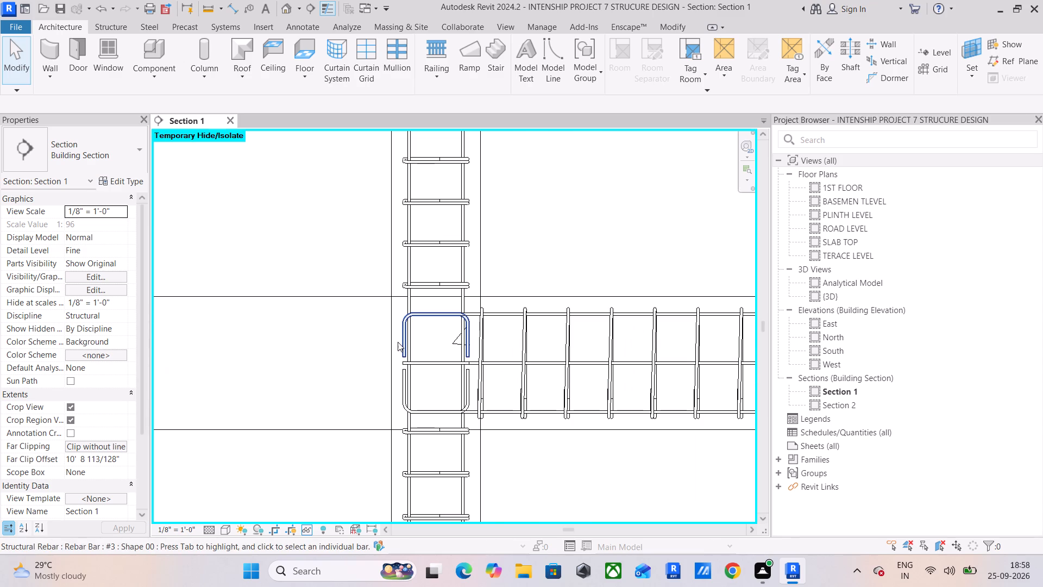
scroll(498, 308, "up", 5)
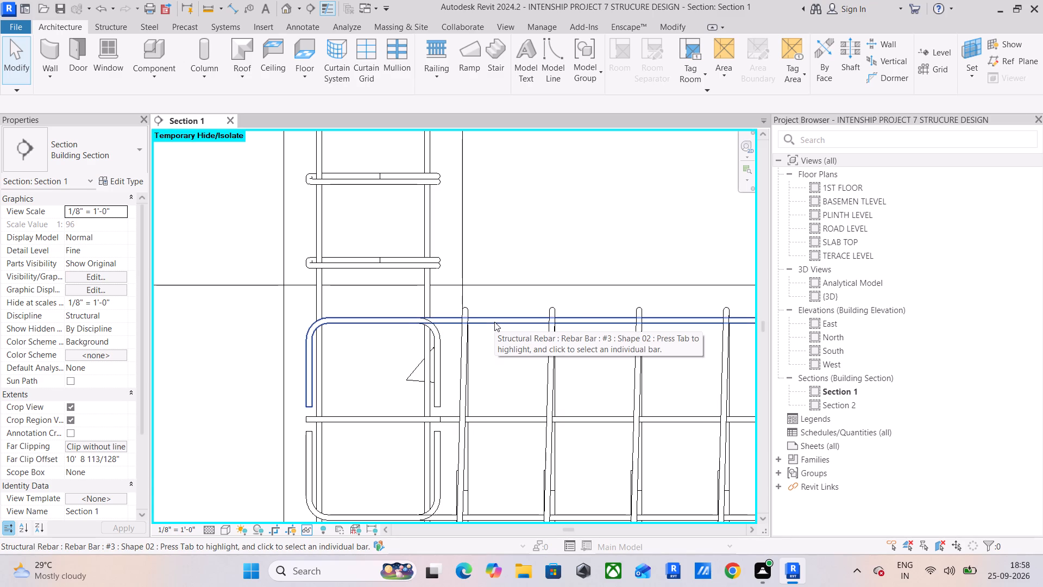
middle_click_drag(420, 393, 419, 268)
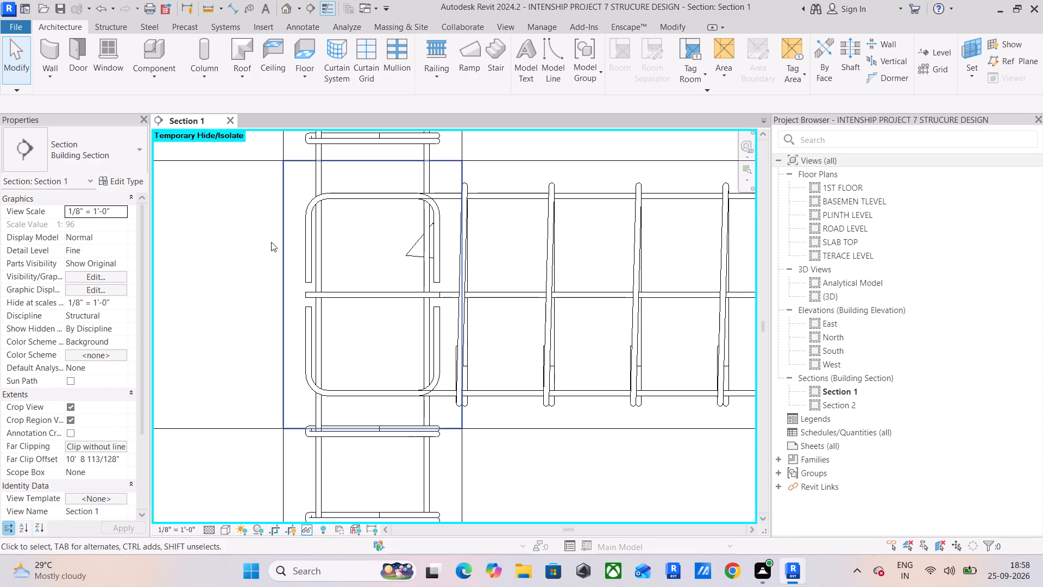
left_click(301, 254)
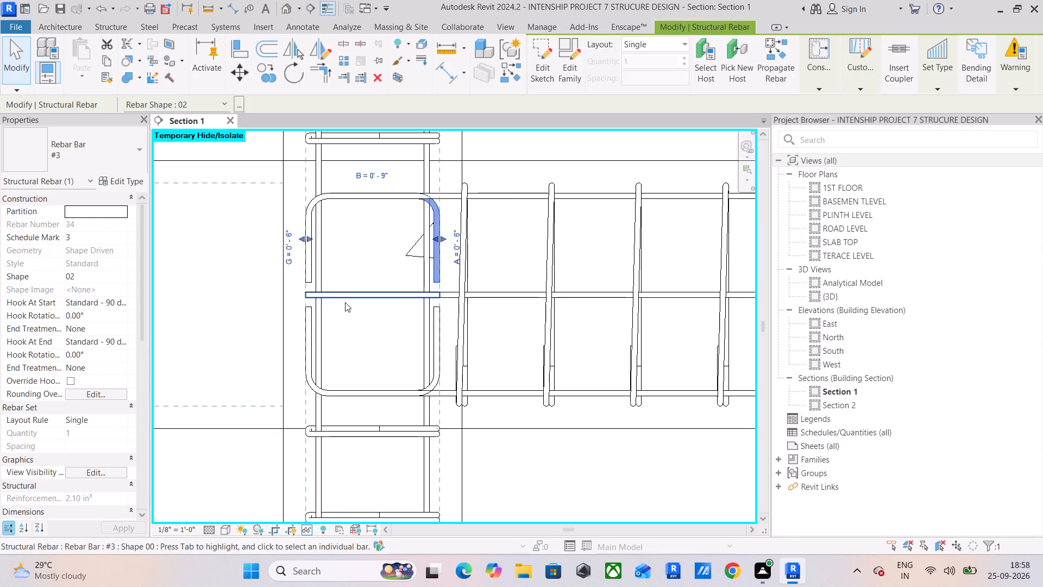
left_click(356, 245)
left_click(437, 246)
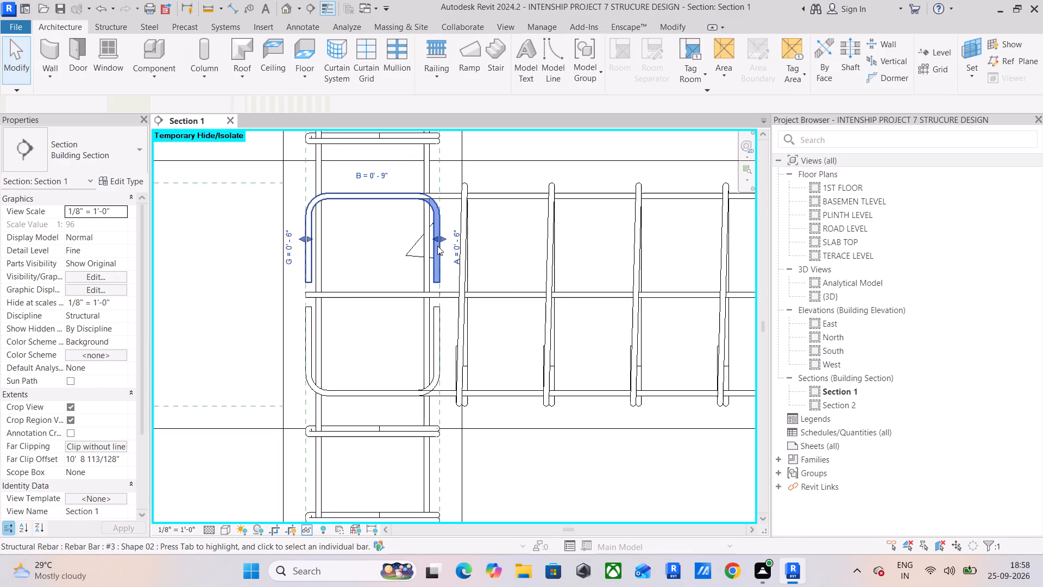
scroll(374, 268, "down", 12)
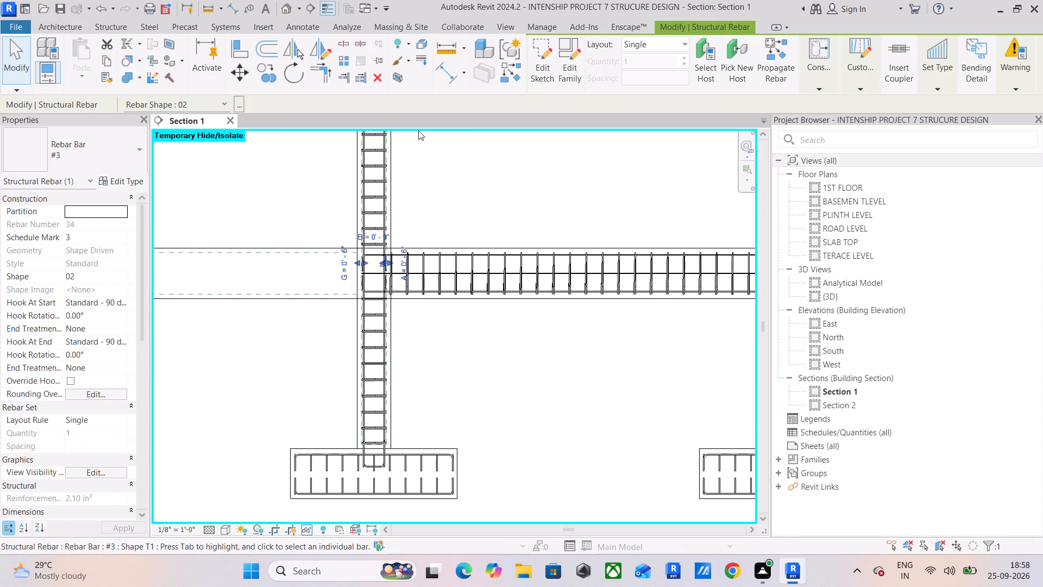
Open the 3D view and examine the structure's column and beam rebar from several sides.
left_click(291, 10)
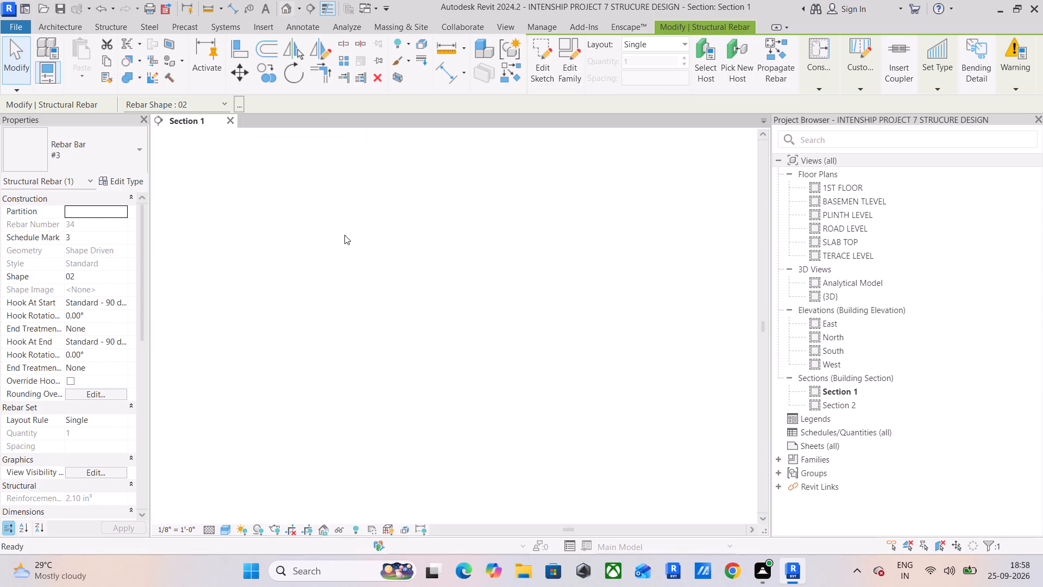
scroll(456, 353, "up", 12)
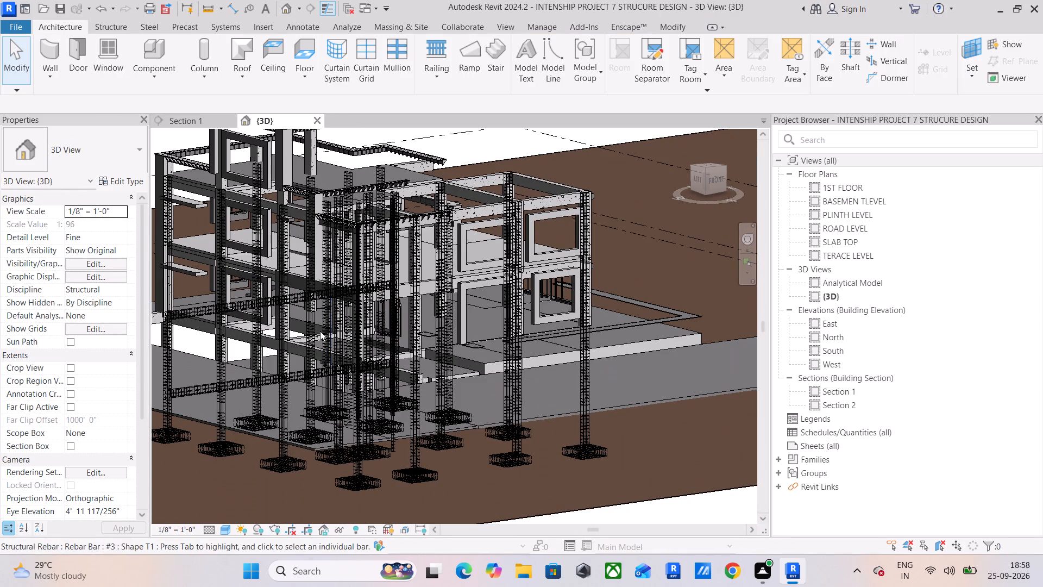
scroll(337, 364, "up", 1)
middle_click_drag(347, 367, 496, 367, "shift")
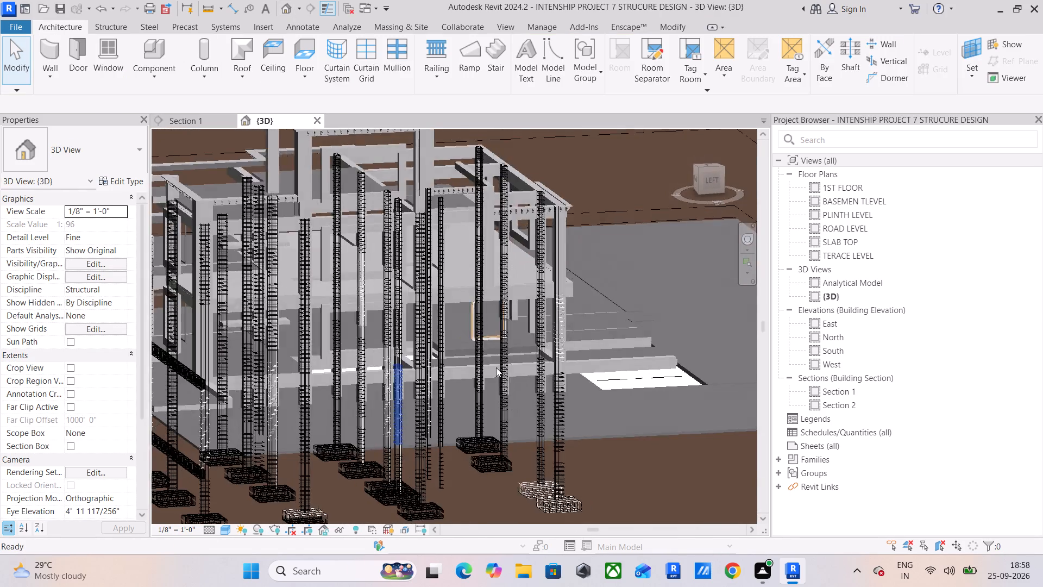
scroll(406, 372, "down", 5)
middle_click_drag(374, 368, 535, 364, "shift")
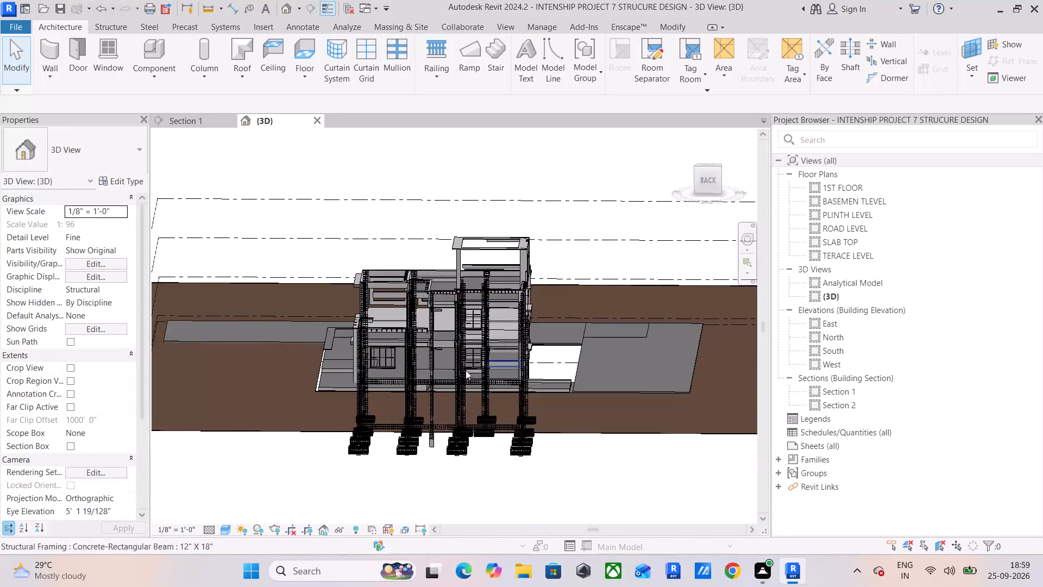
middle_click_drag(378, 372, 504, 364, "shift")
middle_click_drag(476, 355, 435, 384)
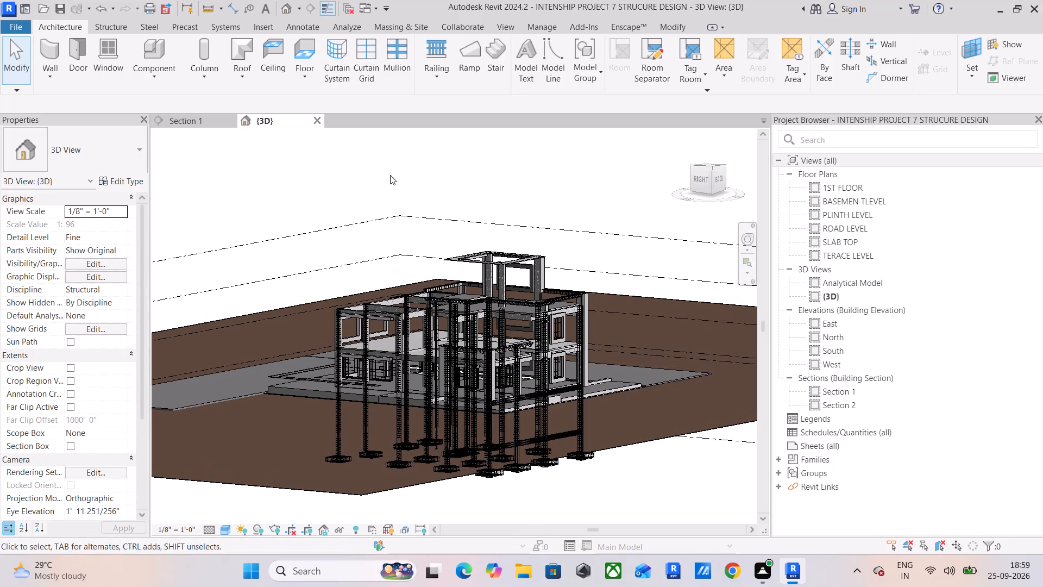
Select the upper Shape 02 hooked bar at the basement-level end joint in Section 1 and locate it in the 3D view.
left_click(199, 120)
scroll(386, 274, "up", 5)
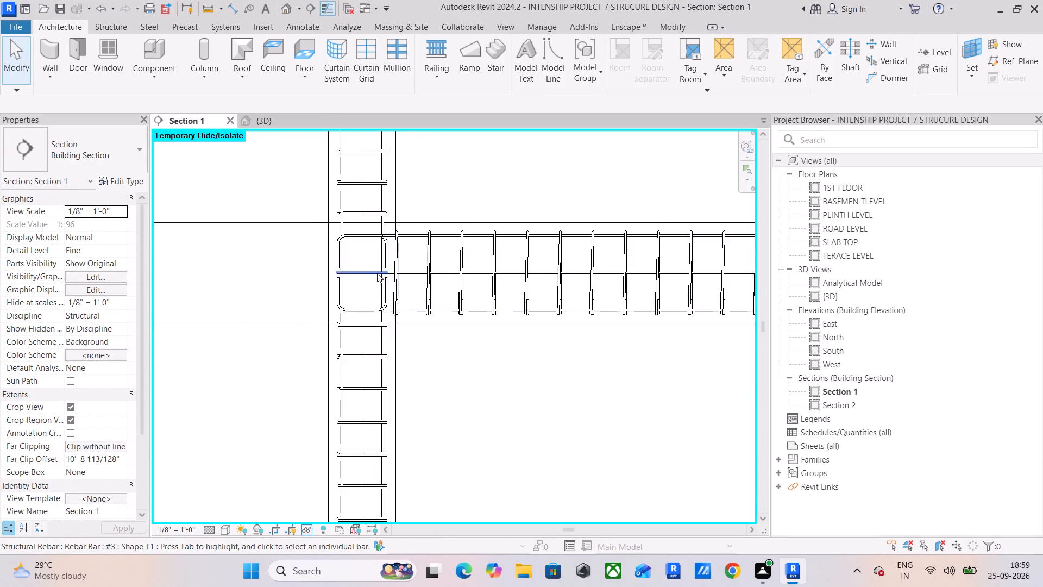
scroll(373, 264, "up", 5)
left_click(398, 239)
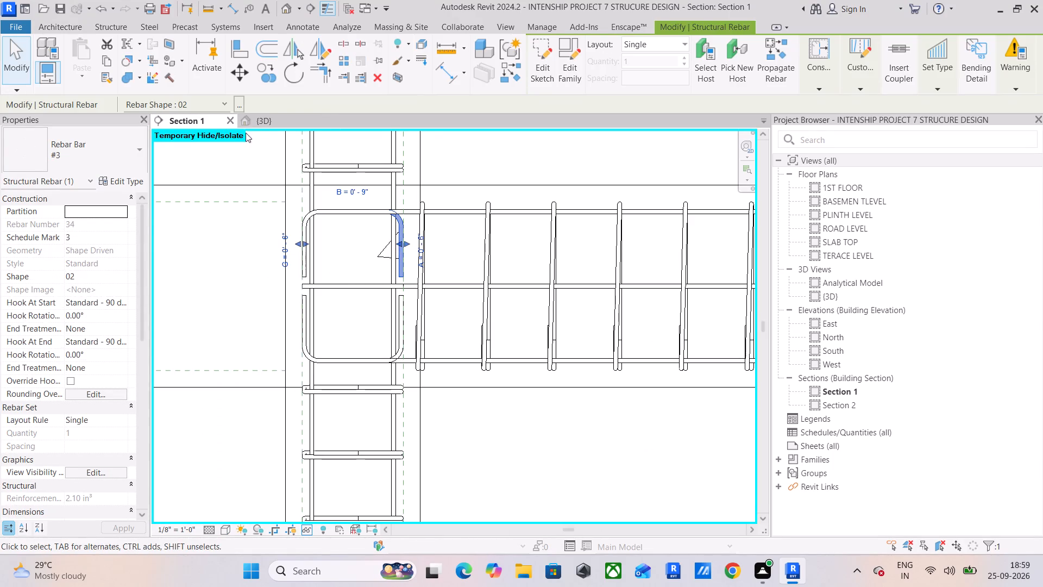
left_click(256, 124)
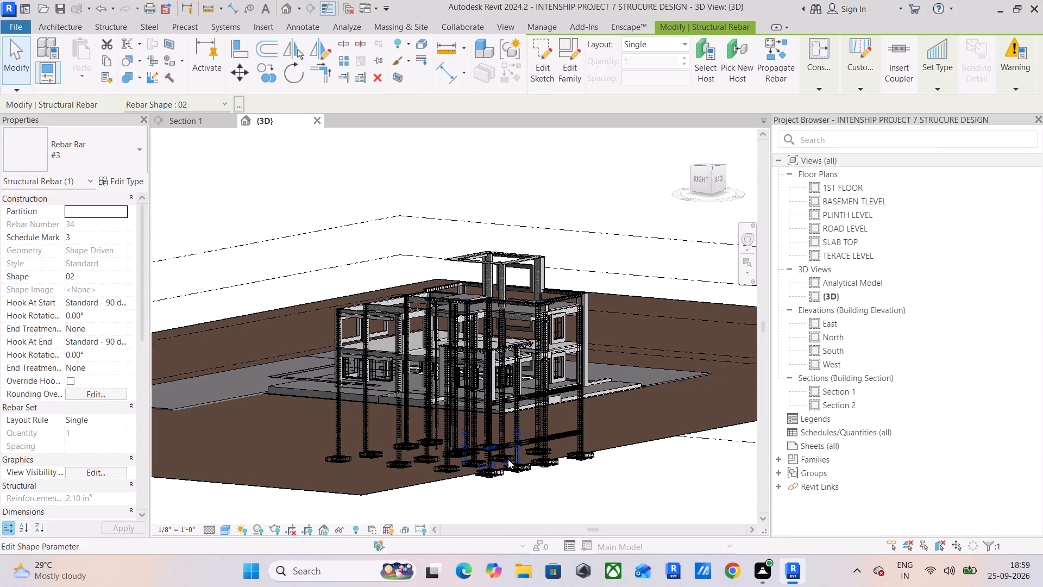
scroll(500, 445, "up", 13)
middle_click_drag(487, 429, 418, 191)
middle_click_drag(439, 261, 379, 276, "shift")
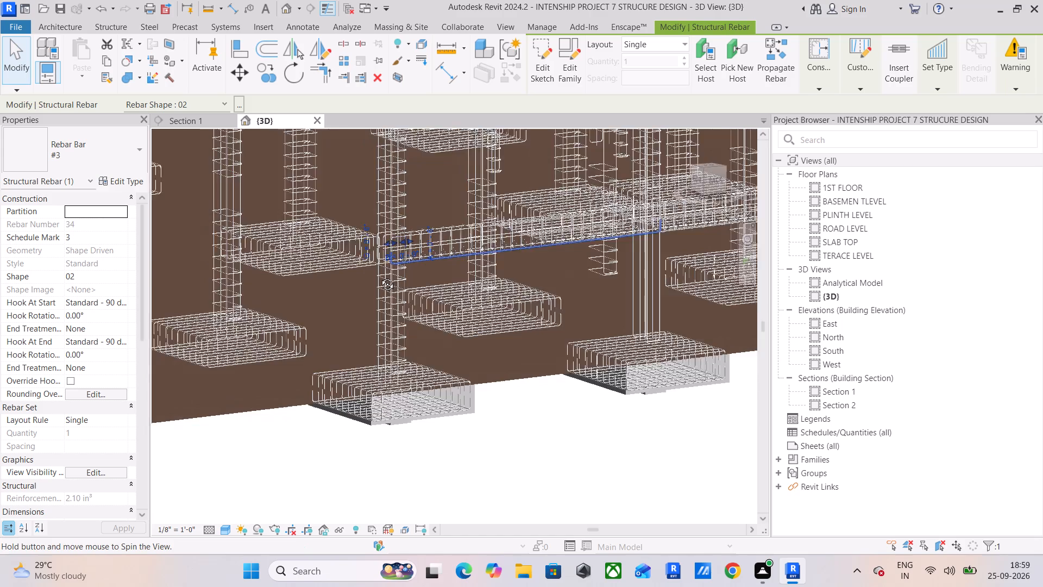
middle_click_drag(379, 276, 244, 277, "shift")
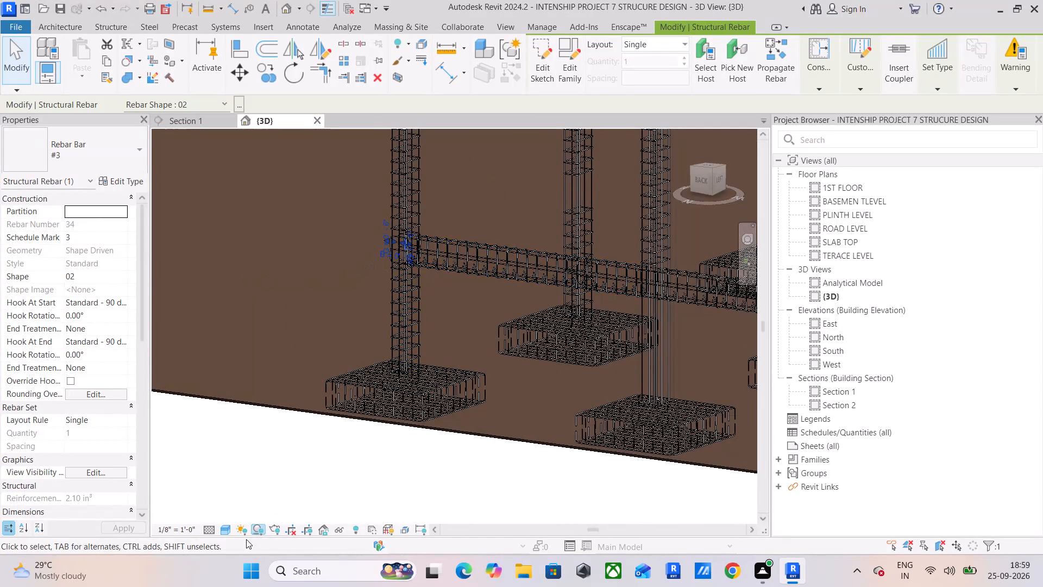
Examine the selected bar's joint in the 3D view with the Shaded visual style and reset temporary hiding.
left_click(225, 531)
left_click(252, 470)
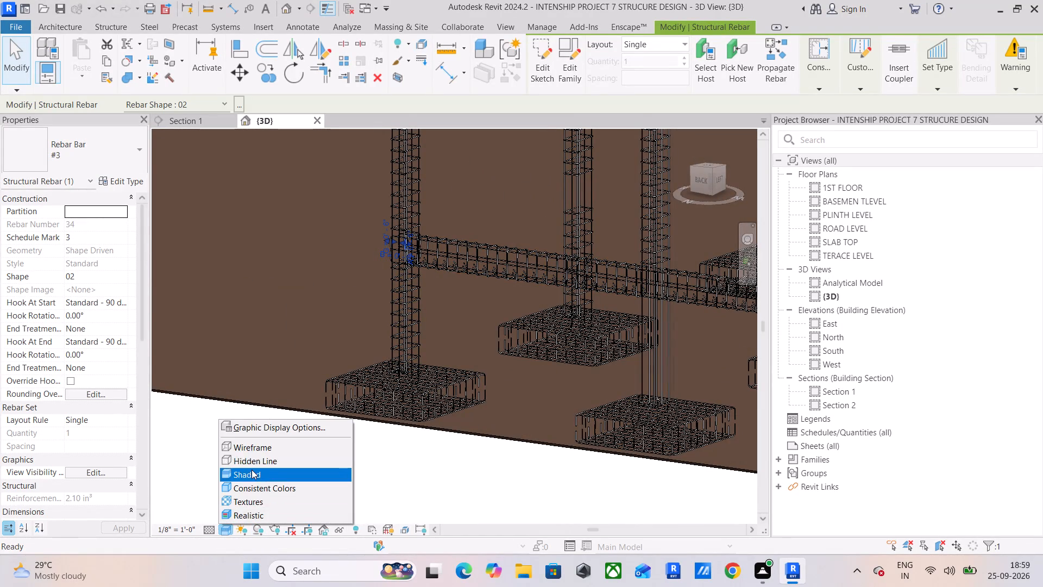
middle_click_drag(407, 366, 382, 497)
scroll(380, 377, "up", 5)
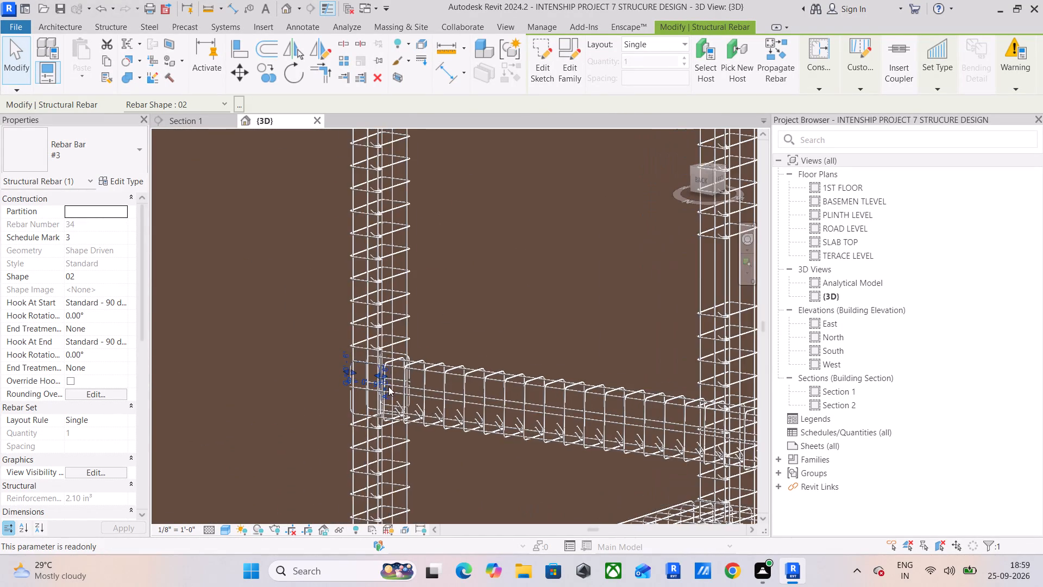
scroll(388, 386, "up", 4)
scroll(388, 386, "down", 16)
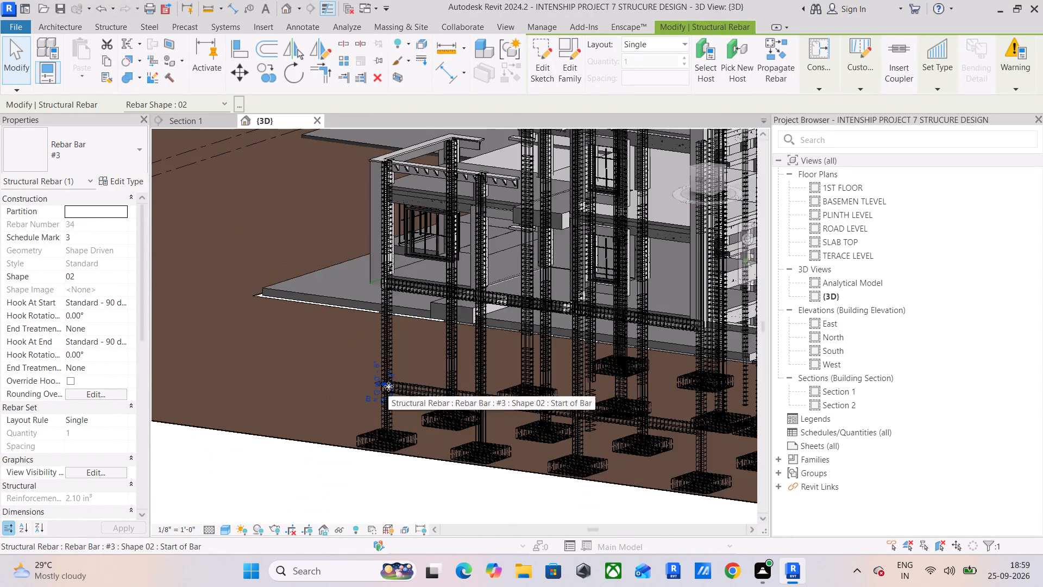
middle_click_drag(388, 386, 554, 376, "shift")
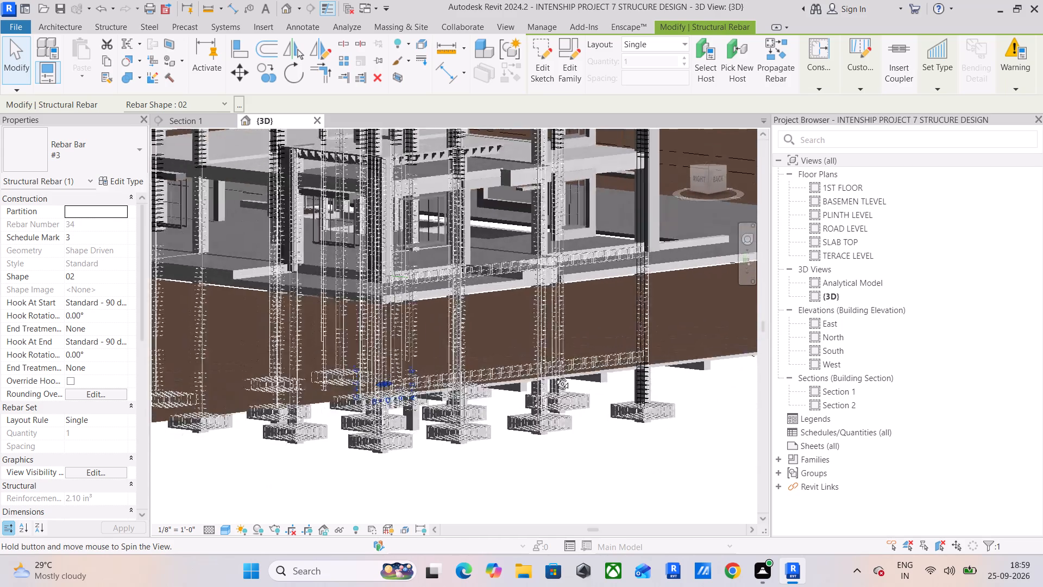
middle_click_drag(554, 376, 358, 397, "shift")
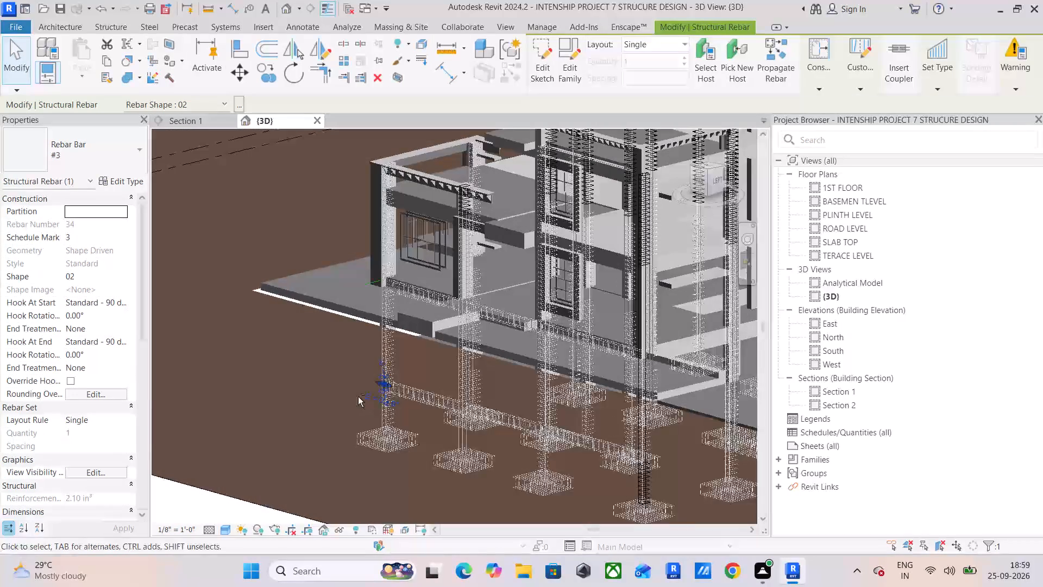
type("HR")
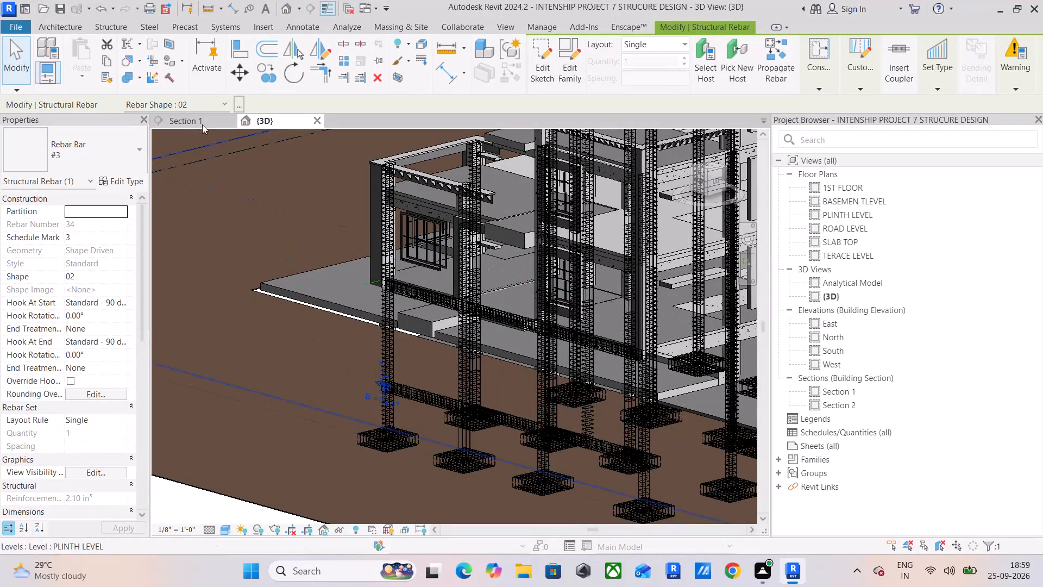
Examine the end column and its plinth- and basement-level beam joints in 3D, selecting the 12 x 18 concrete column.
scroll(405, 340, "up", 5)
scroll(360, 334, "up", 3)
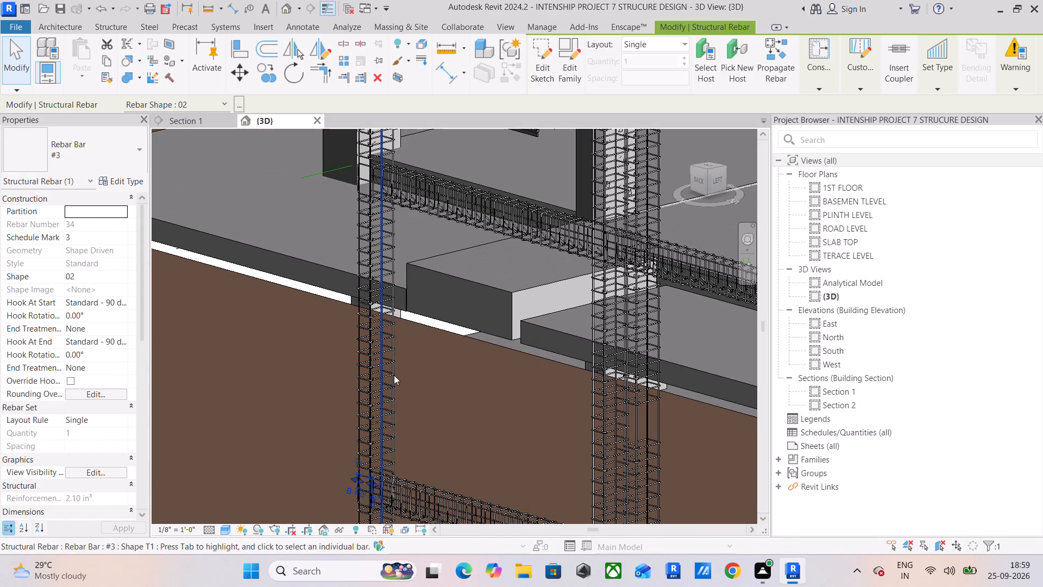
middle_click_drag(387, 352, 574, 339, "shift")
scroll(571, 350, "down", 5)
middle_click_drag(445, 396, 523, 339, "shift")
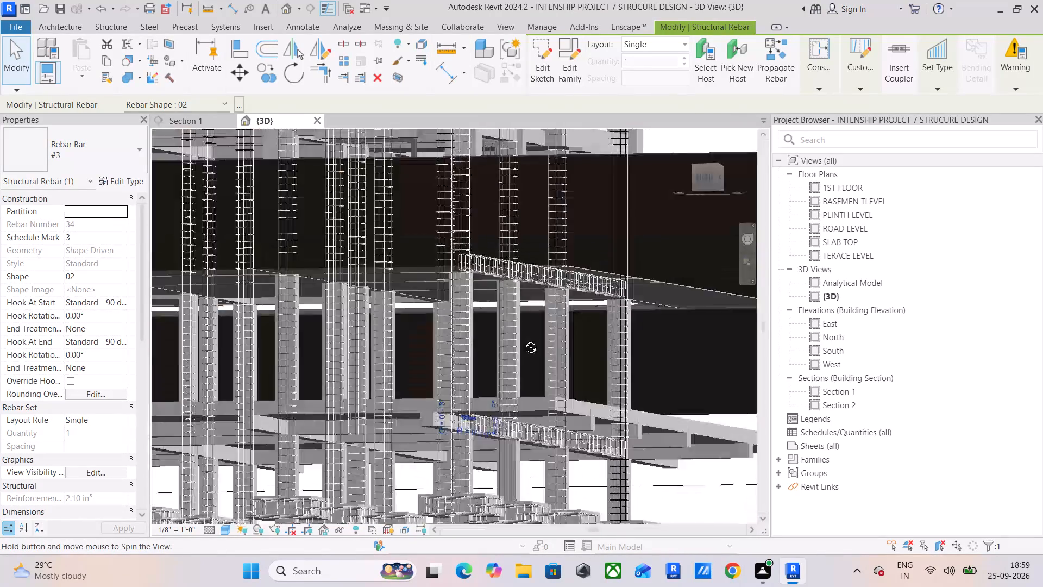
middle_click_drag(523, 339, 499, 341, "shift")
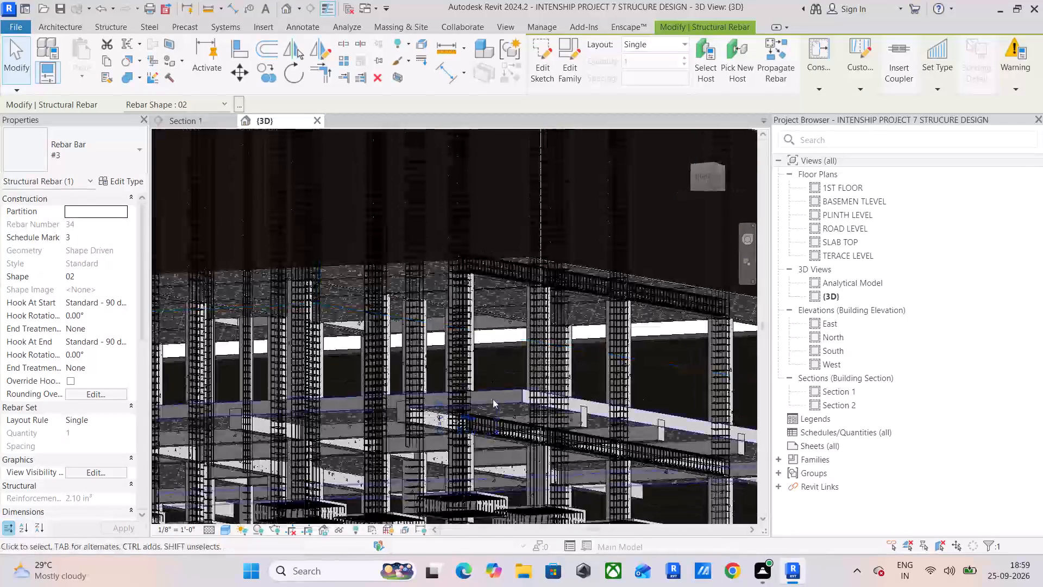
middle_click_drag(493, 401, 488, 433)
scroll(470, 398, "up", 5)
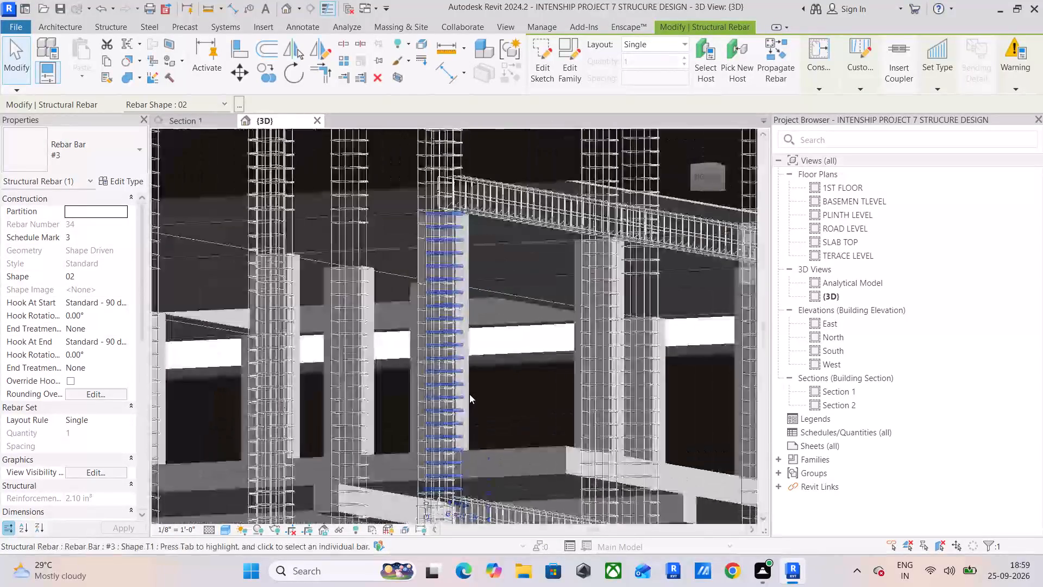
scroll(469, 394, "up", 4)
left_click(466, 413)
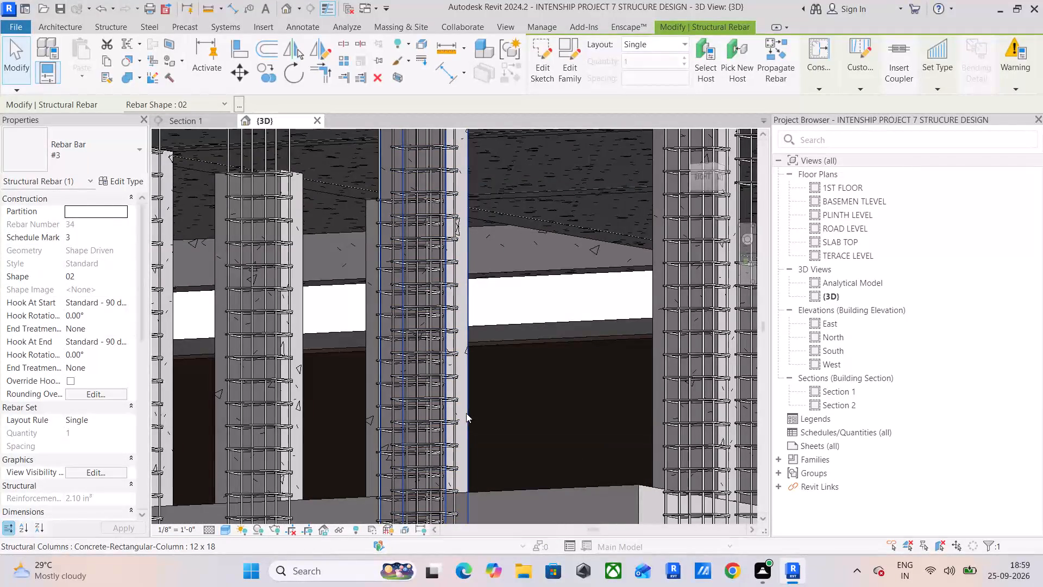
scroll(467, 397, "down", 5)
middle_click_drag(467, 397, 381, 443, "shift")
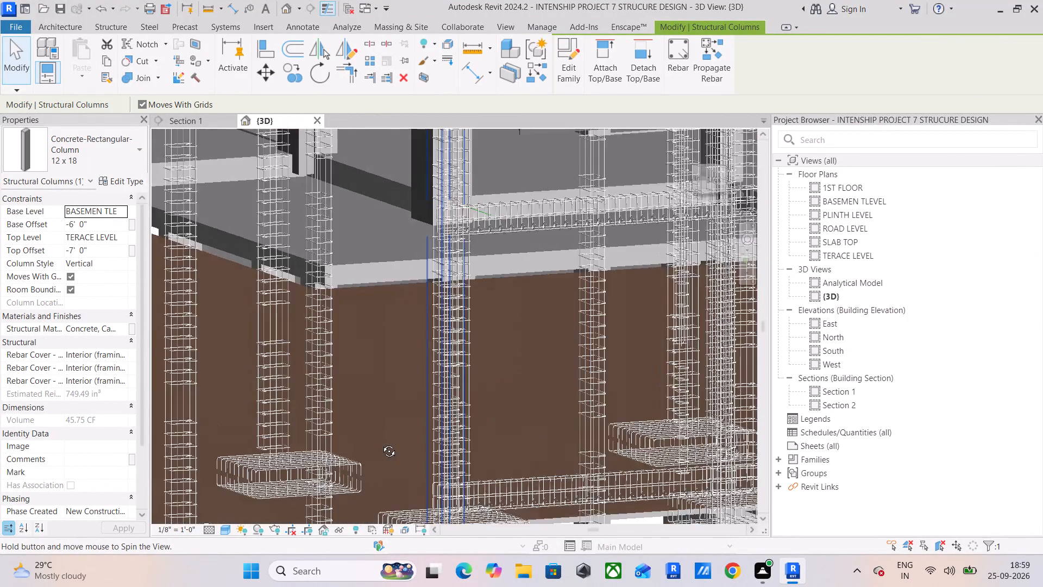
middle_click_drag(381, 443, 425, 403, "shift")
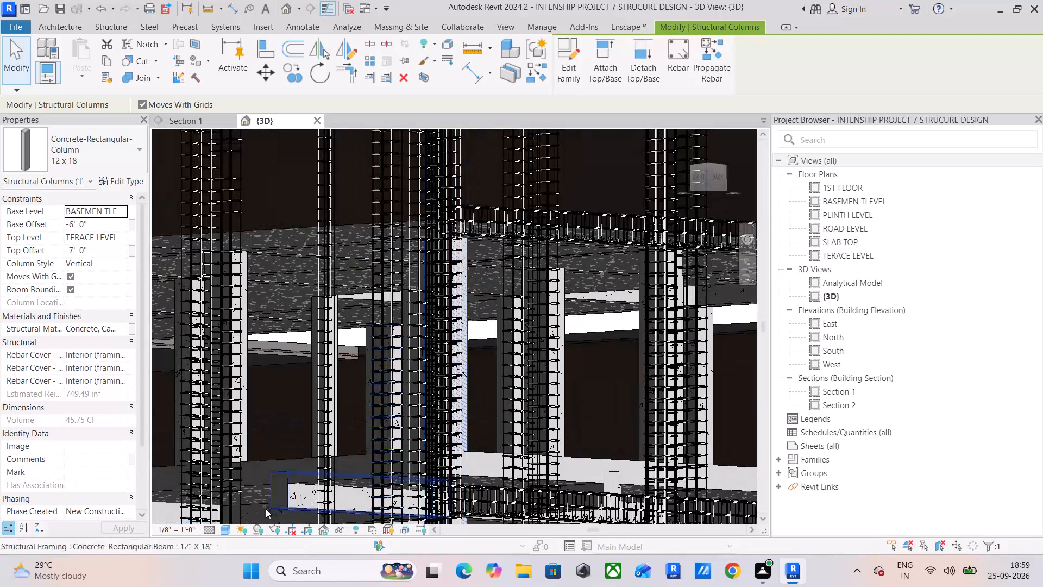
Set the 3D view's visual style to Hidden Line.
left_click(220, 527)
left_click(247, 458)
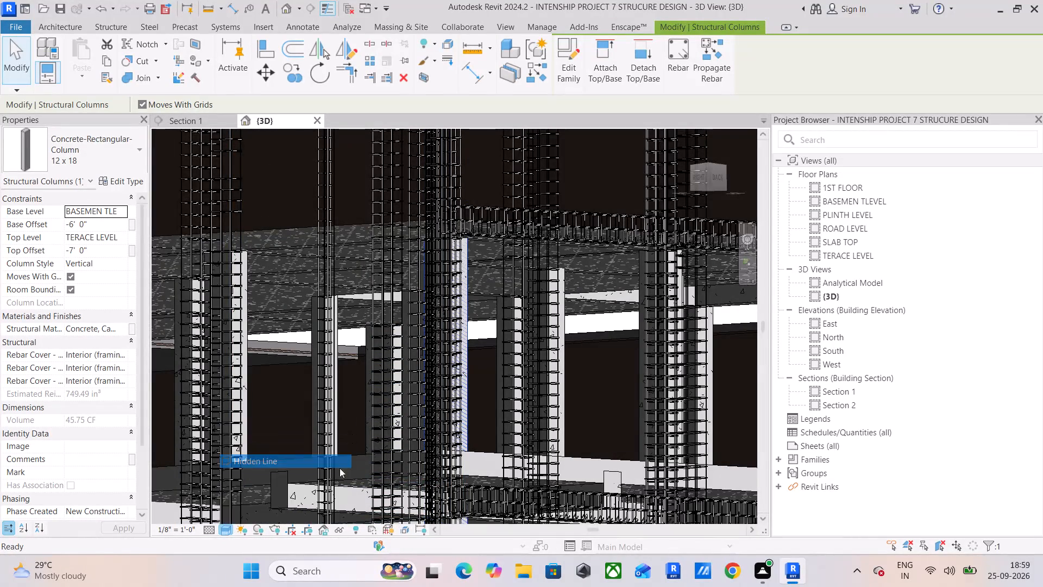
Pick the upper Shape 02 hooked bar at the basement-level end joint in Section 1, locate it in 3D and delete it.
middle_click_drag(416, 423, 521, 460, "shift")
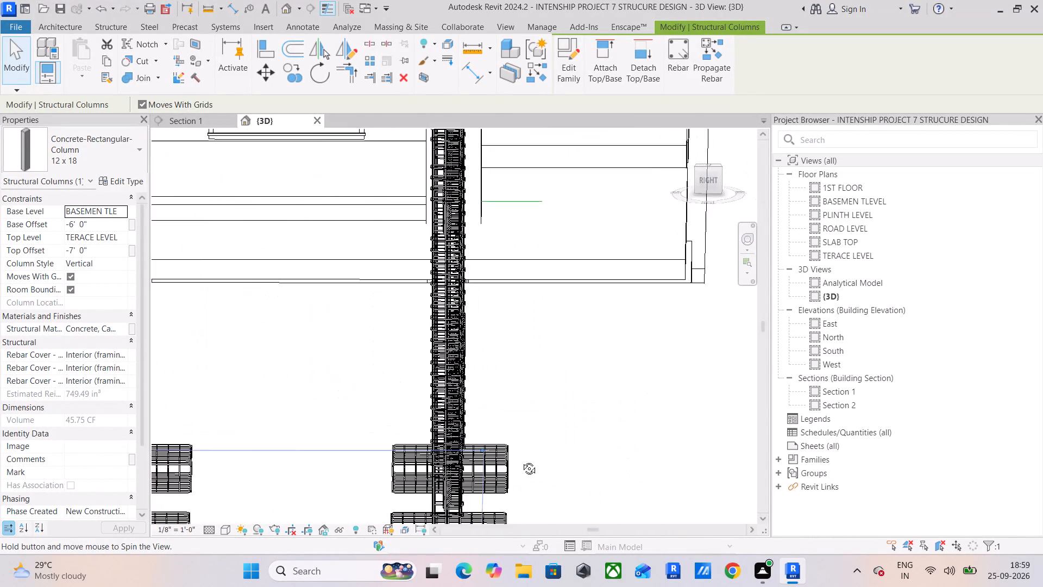
middle_click_drag(521, 460, 511, 448, "shift")
middle_click_drag(493, 394, 472, 245)
middle_click_drag(487, 464, 385, 492, "shift")
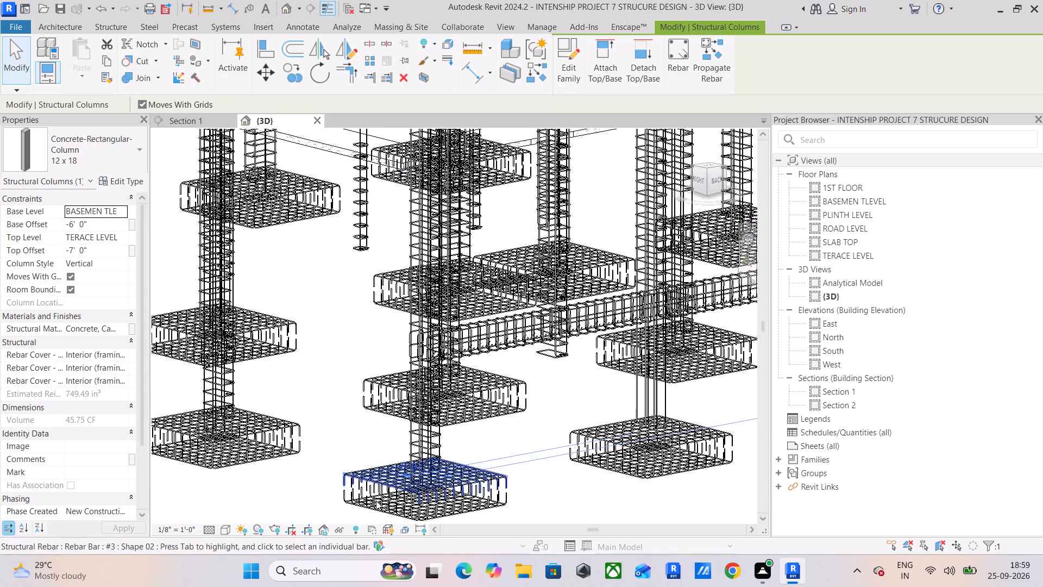
left_click(190, 132)
left_click(191, 122)
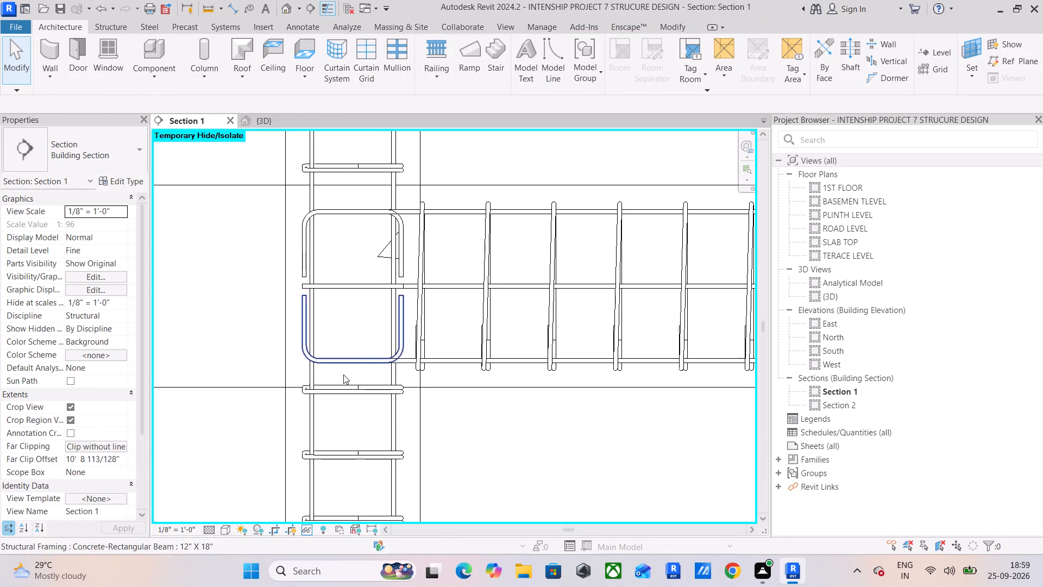
left_click(399, 257)
left_click(279, 120)
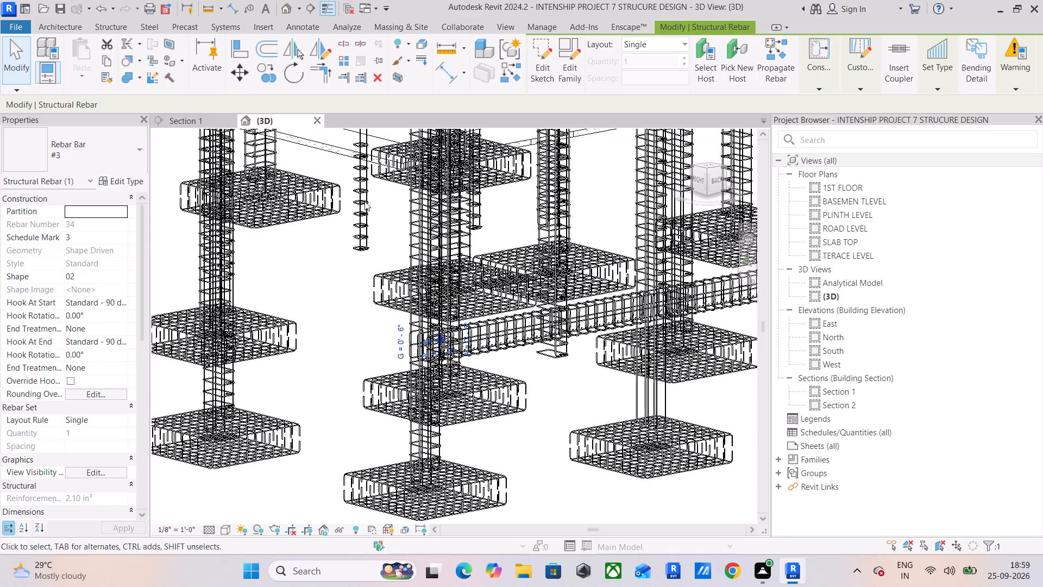
scroll(444, 347, "up", 11)
middle_click_drag(434, 350, 476, 356, "shift")
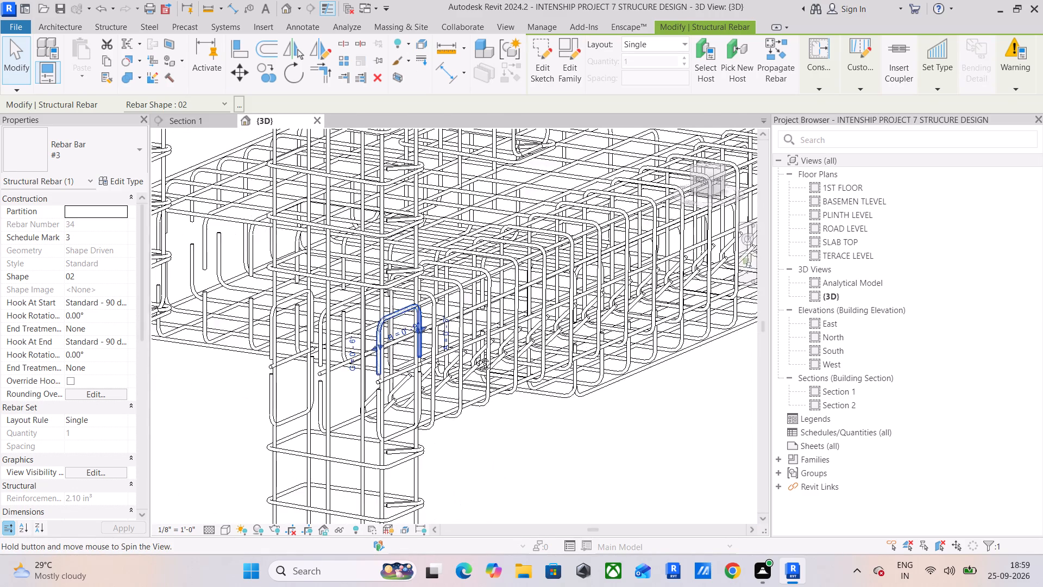
middle_click_drag(476, 356, 311, 364, "shift")
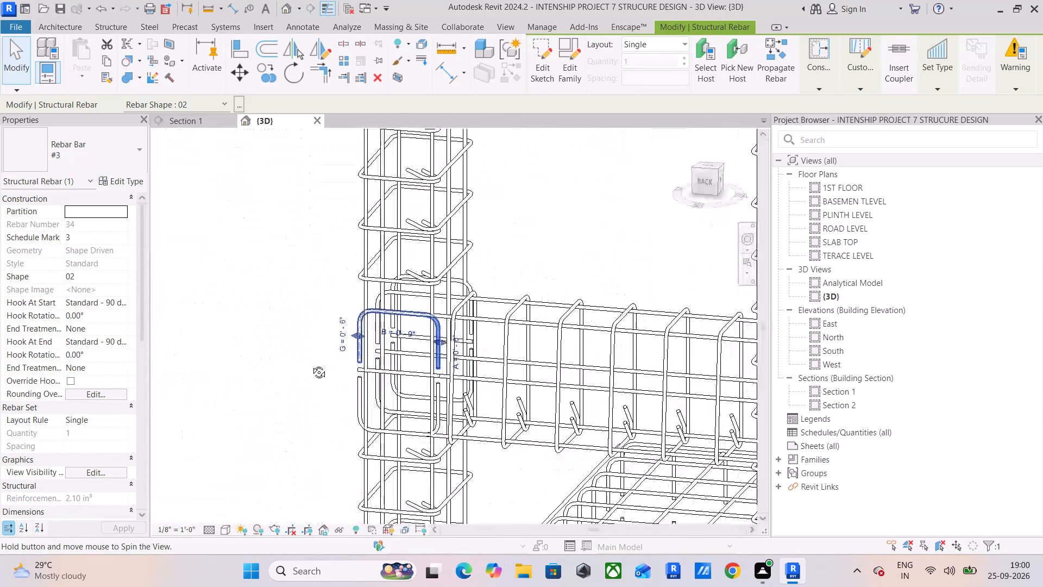
middle_click_drag(311, 364, 461, 382, "shift")
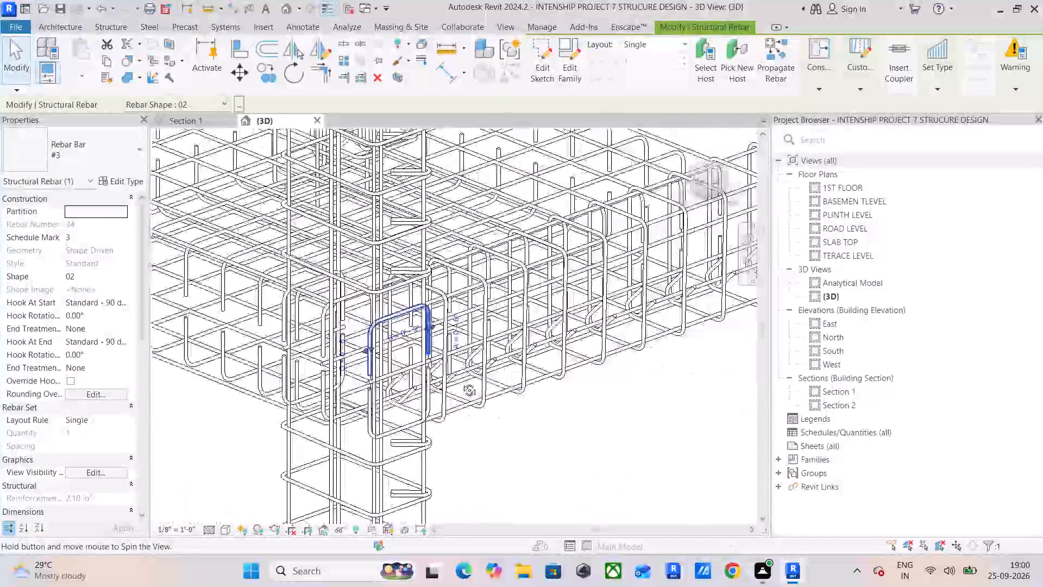
middle_click_drag(461, 382, 469, 378, "shift")
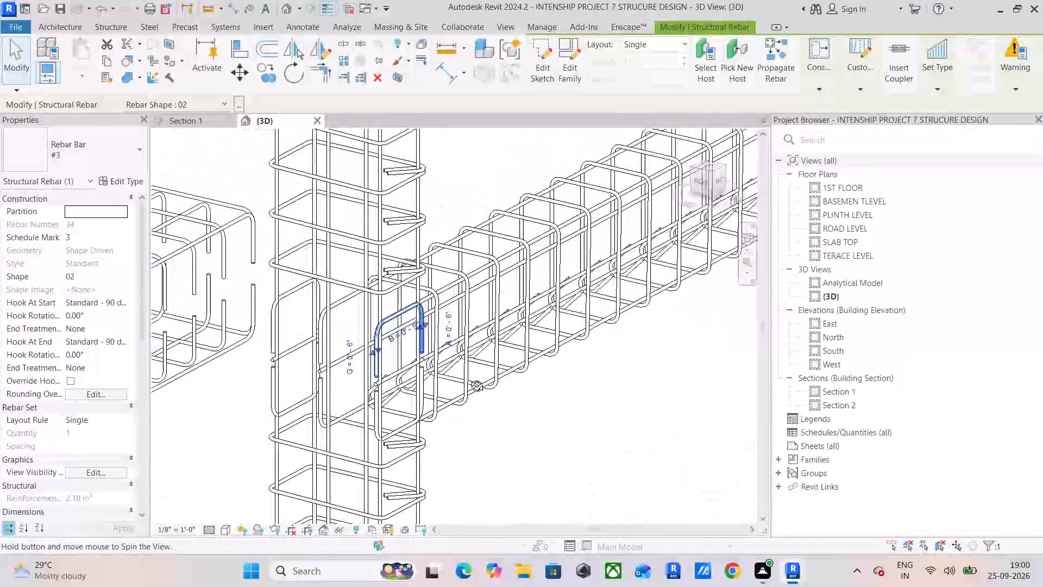
middle_click_drag(469, 378, 435, 395, "shift")
key("Delete")
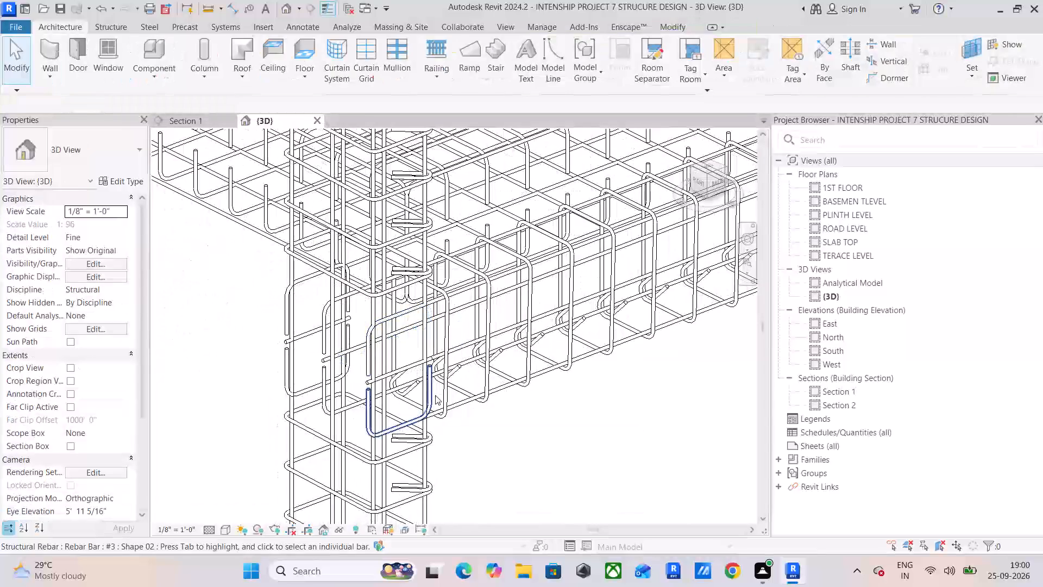
Delete the short lower Shape 02 hooked bar on the same face of the basement-level end joint.
left_click(430, 389)
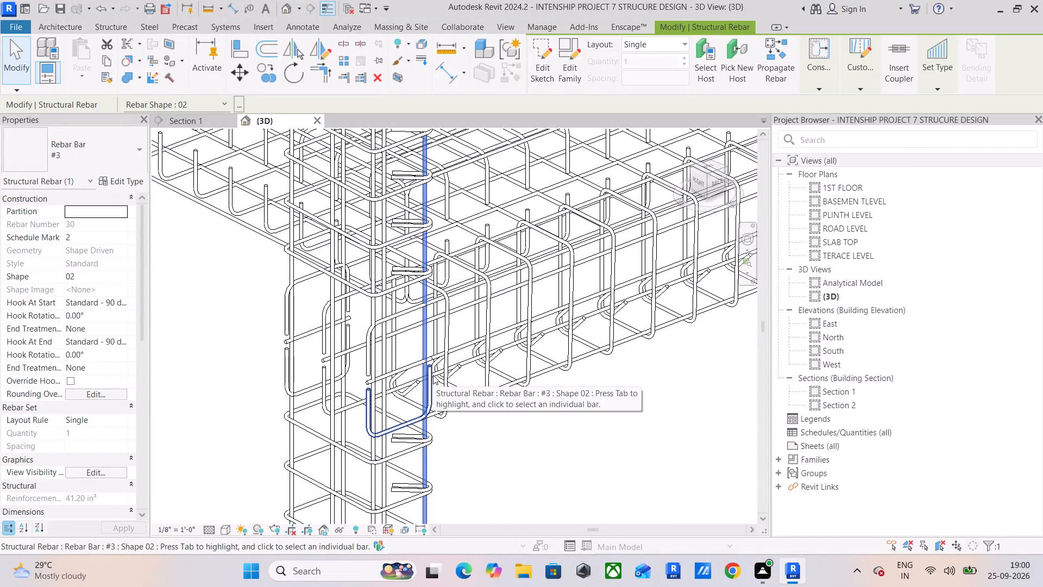
left_click(433, 375)
key("Delete")
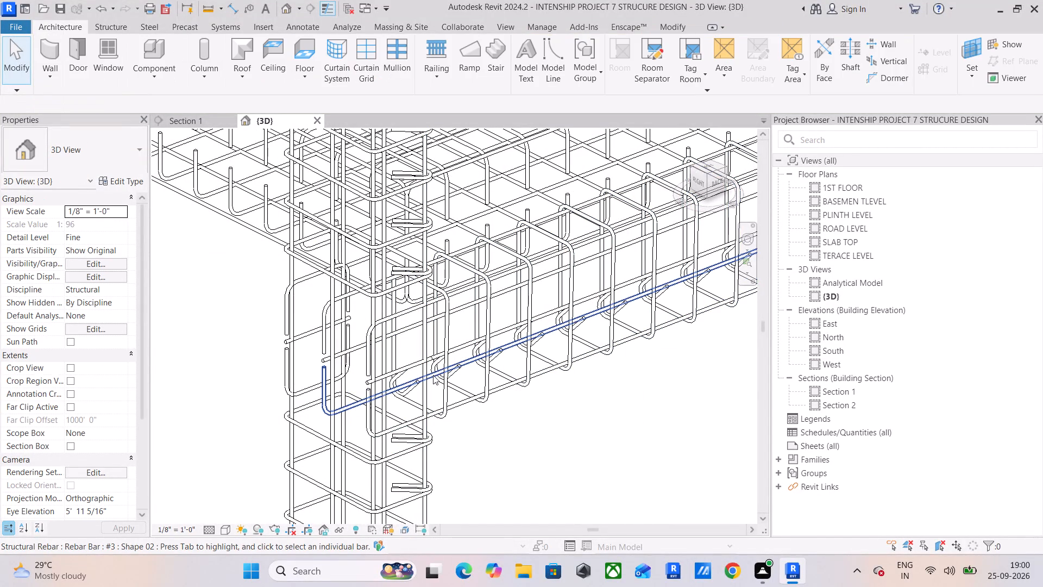
Delete the short lower and upper Shape 02 hooked bars on the opposite face of the same end joint.
middle_click_drag(429, 434, 493, 421, "shift")
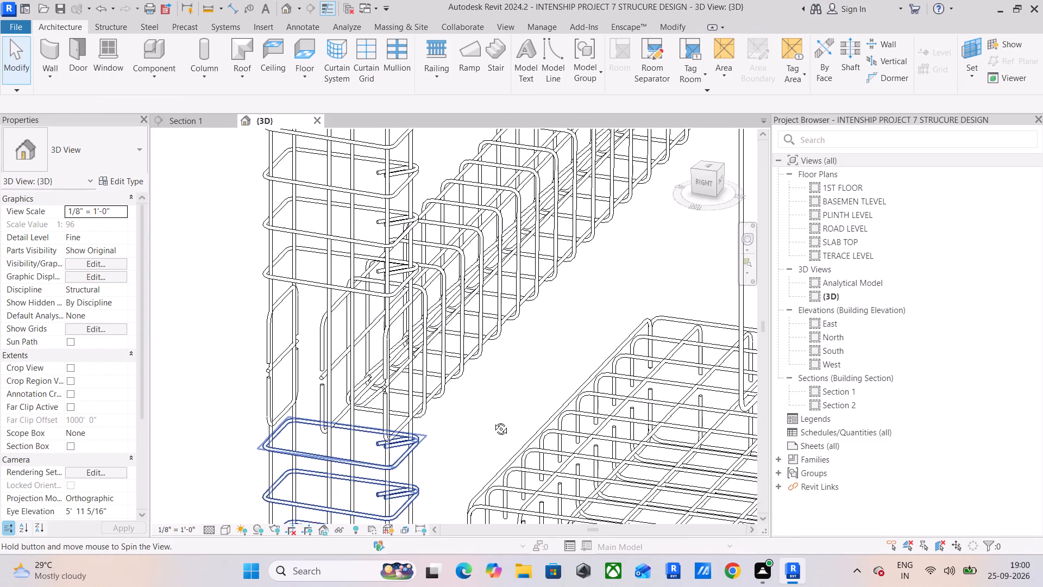
middle_click_drag(493, 421, 373, 417, "shift")
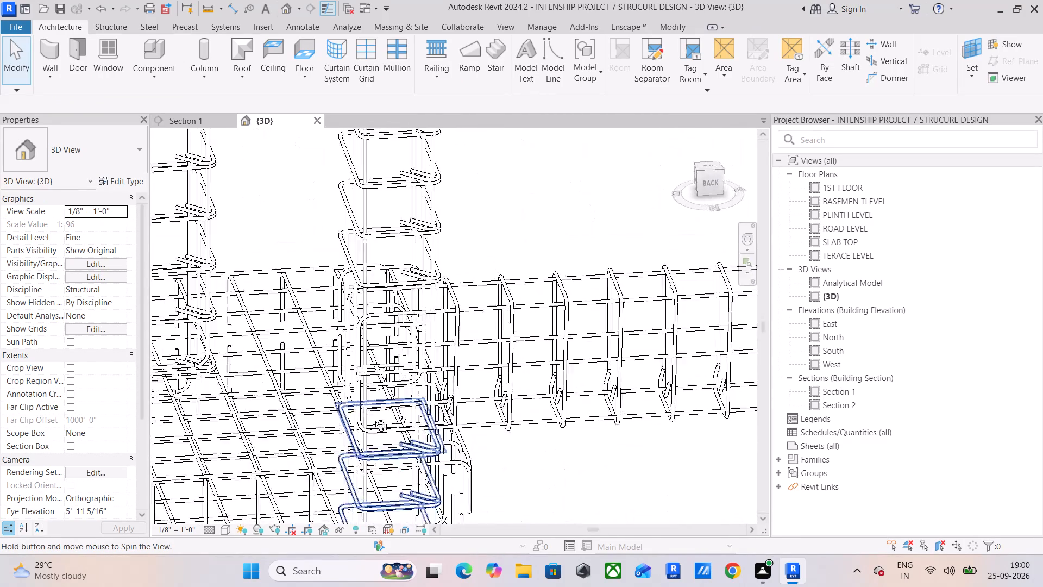
middle_click_drag(373, 417, 411, 408, "shift")
scroll(291, 403, "up", 5)
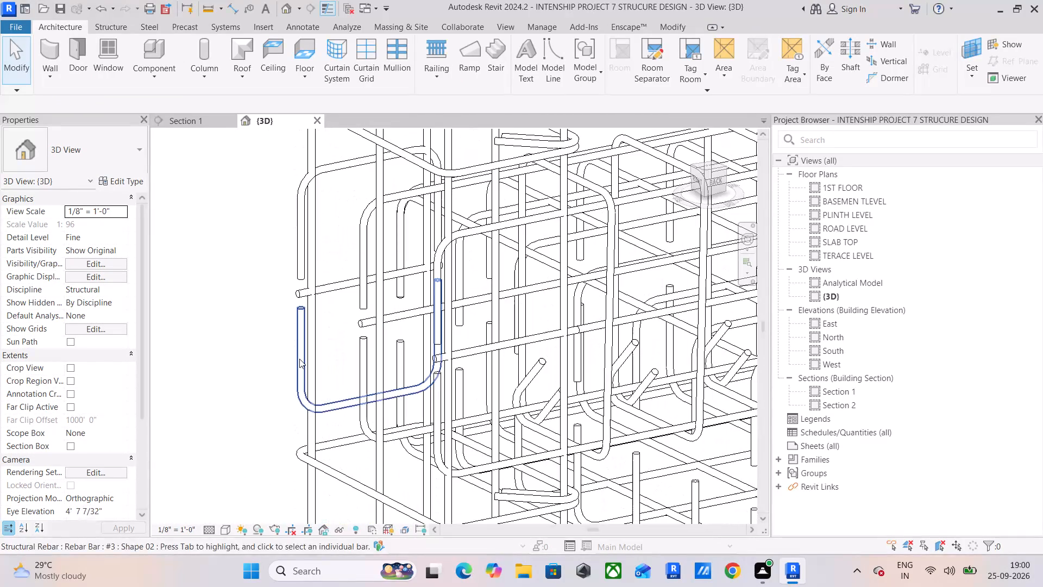
left_click(299, 359)
key("Delete")
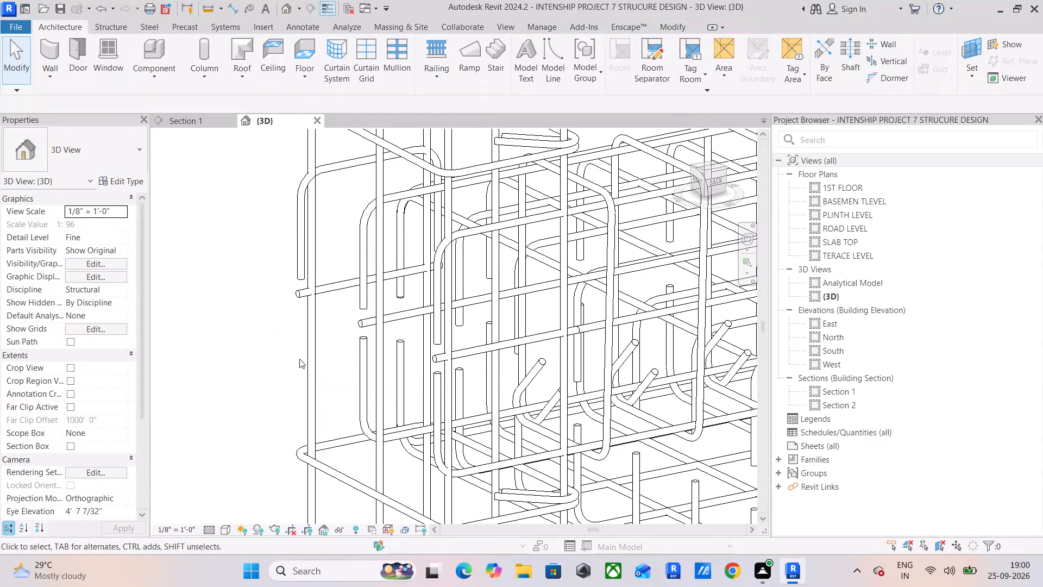
left_click(297, 243)
key("Delete")
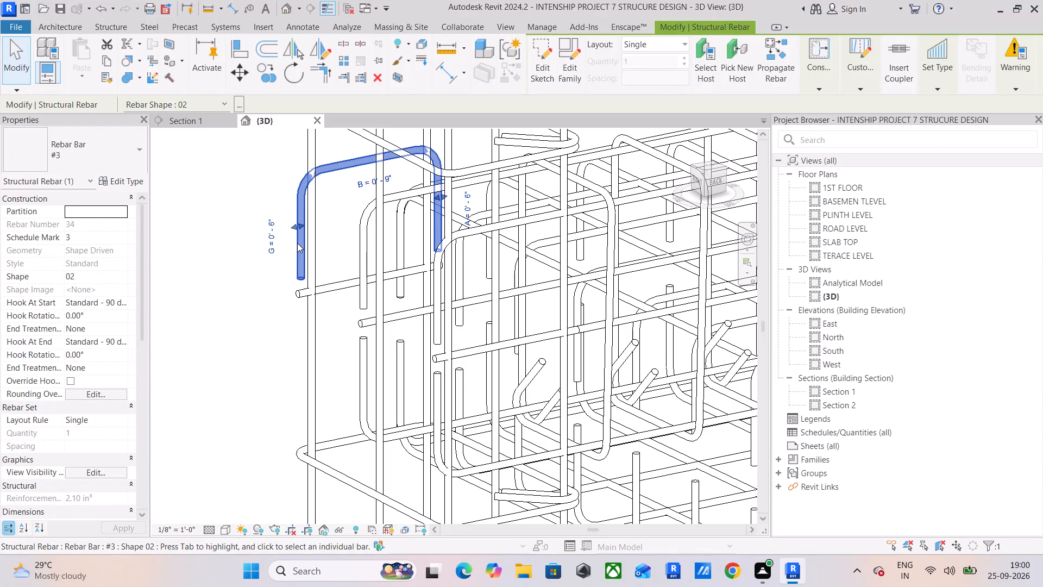
Inspect the end column's reinforcement in 3D, then check the hooked beam bars at the adjacent interior basement-level joint in Section 1.
scroll(298, 243, "down", 9)
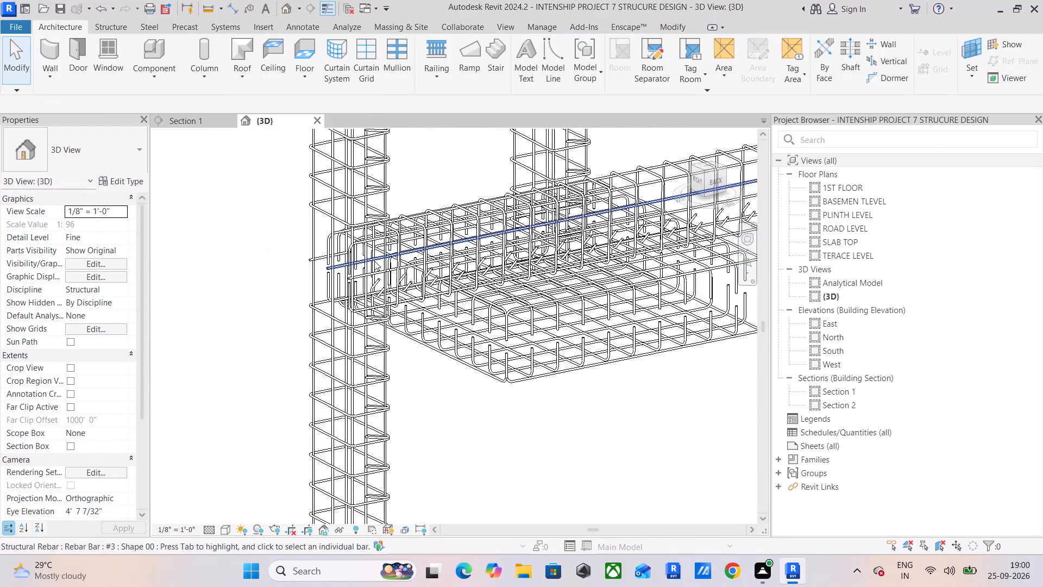
scroll(374, 261, "down", 4)
middle_click_drag(389, 260, 311, 287, "shift")
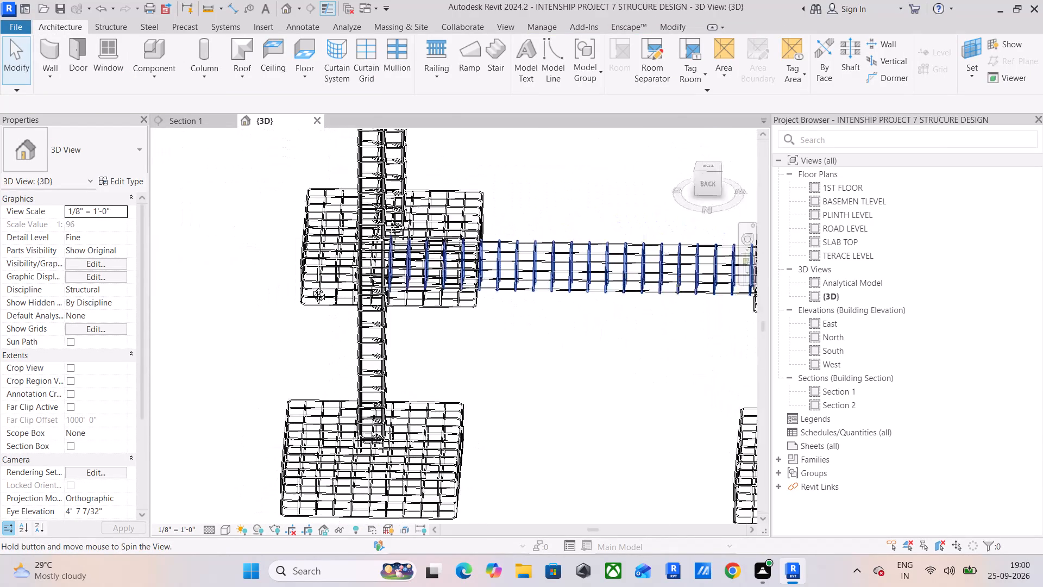
middle_click_drag(311, 287, 305, 232, "shift")
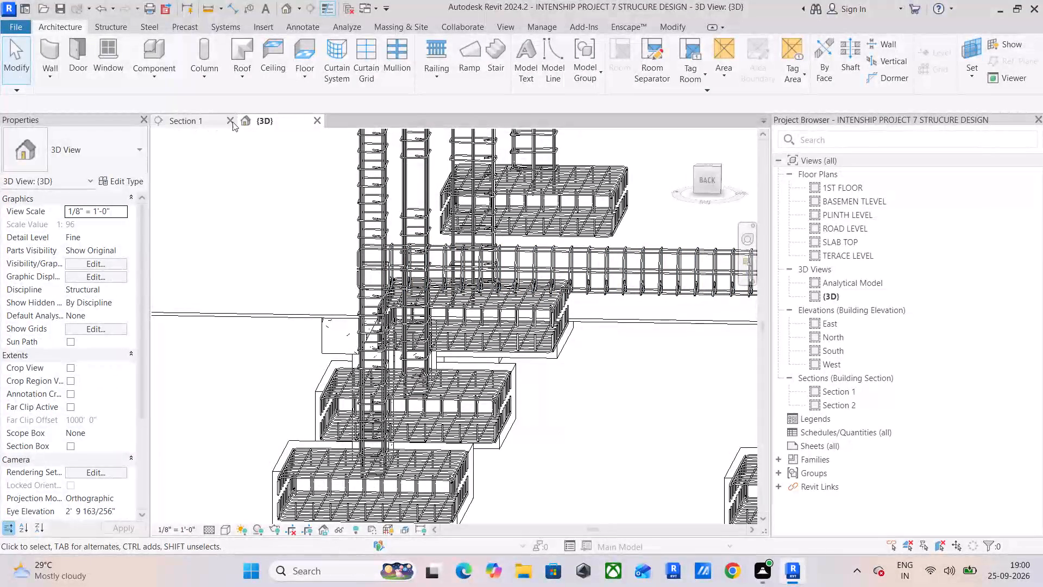
left_click(176, 115)
scroll(397, 307, "down", 6)
middle_click_drag(498, 310, 393, 338)
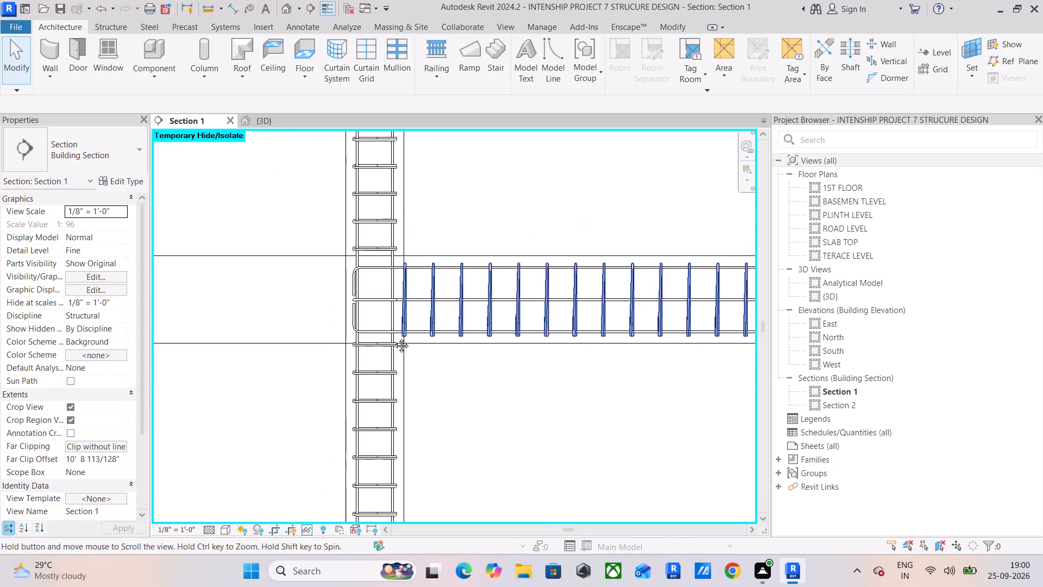
middle_click_drag(393, 338, 119, 367)
scroll(119, 367, "up", 1)
scroll(243, 377, "down", 5)
middle_click_drag(426, 363, 299, 353)
scroll(336, 360, "up", 12)
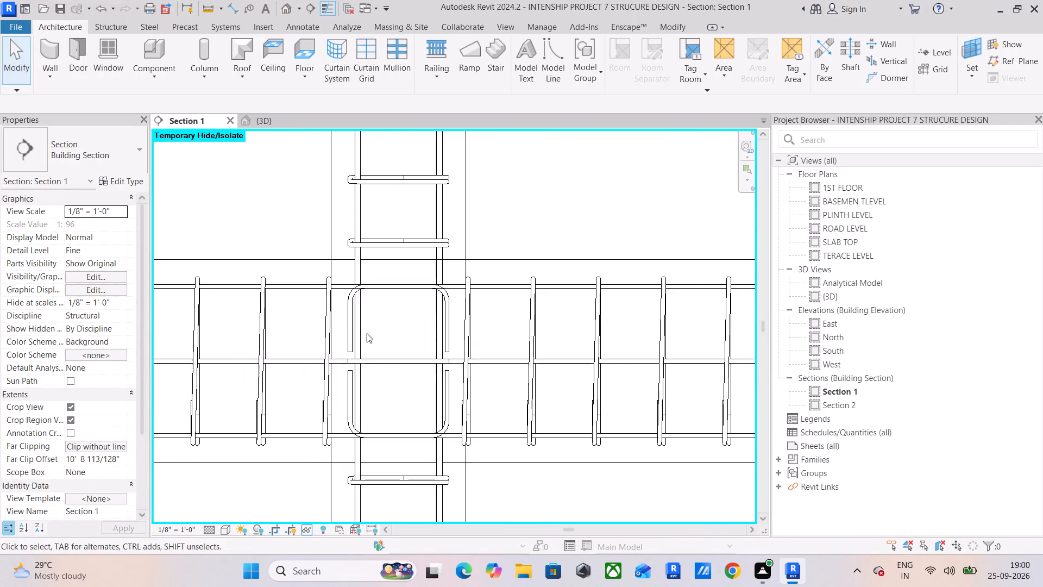
left_click(343, 316)
left_click(462, 310)
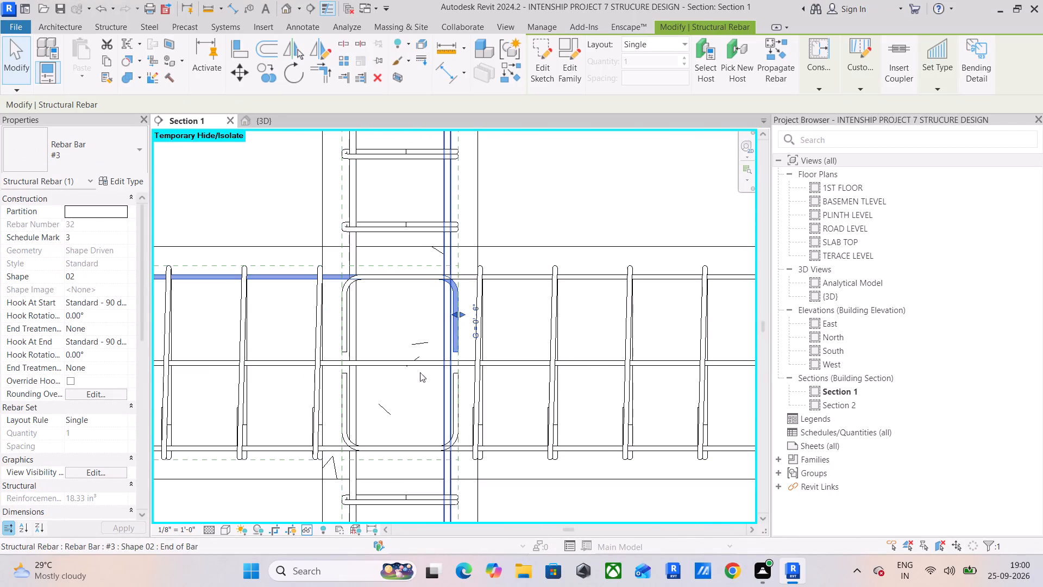
left_click(345, 396)
left_click(454, 392)
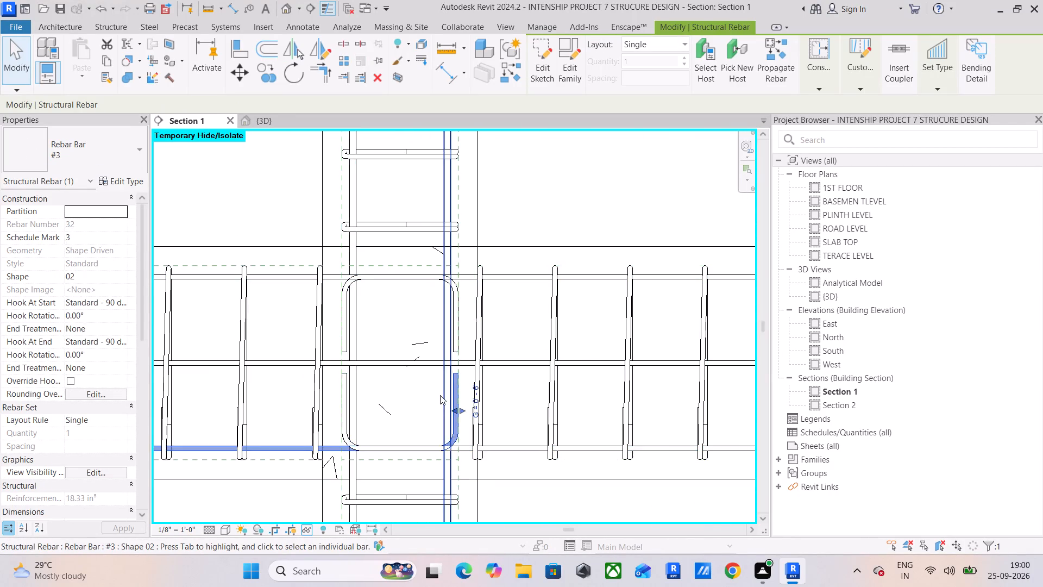
scroll(440, 395, "down", 12)
left_click(355, 451)
scroll(345, 444, "down", 4)
middle_click_drag(345, 444, 471, 411)
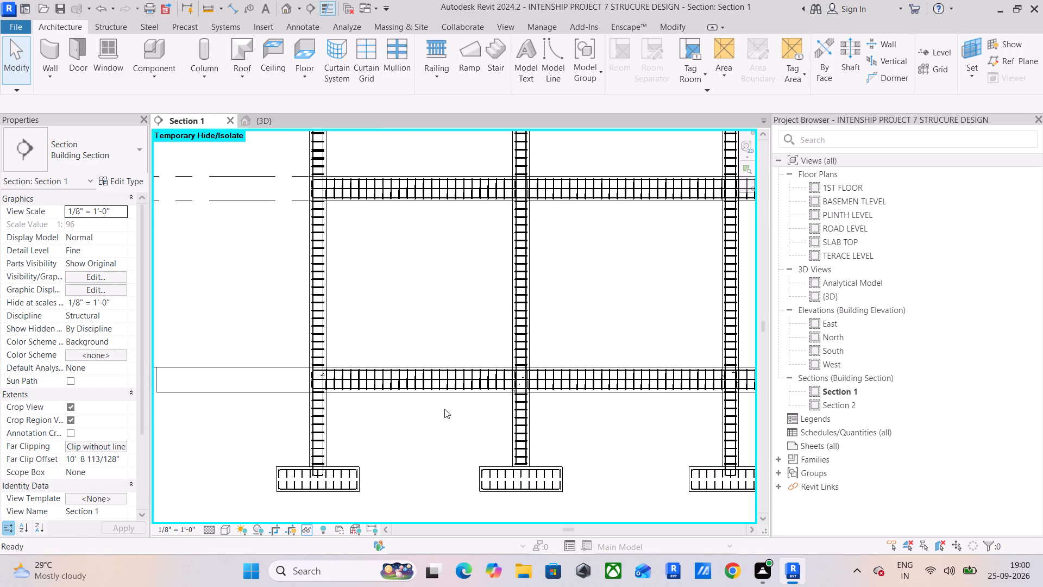
middle_click_drag(342, 394, 381, 401)
scroll(217, 385, "up", 6)
scroll(216, 385, "down", 5)
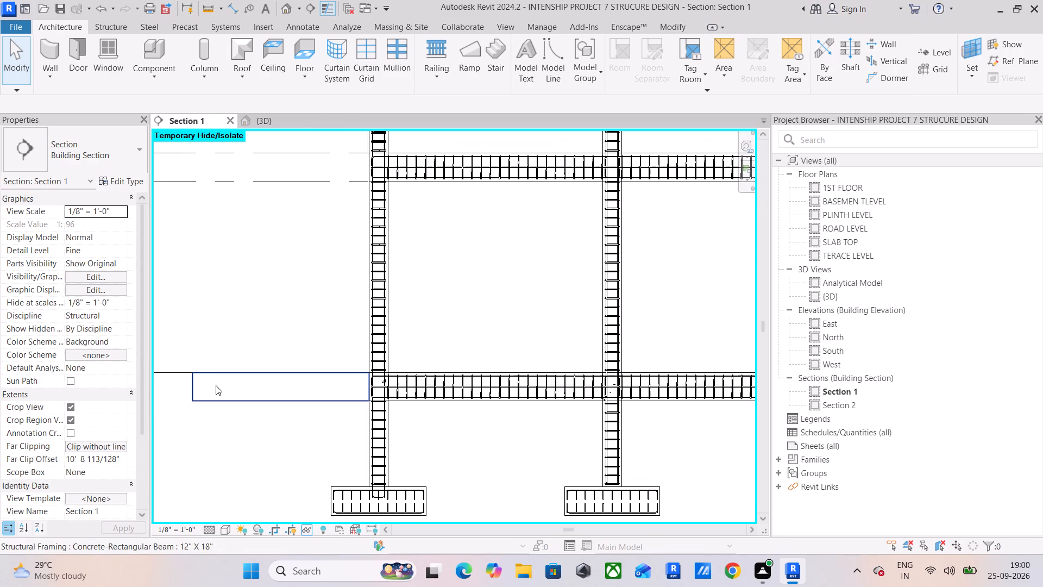
Open Section 2 and examine the vertical bars and ties in the intermediate column between grids C and D at basement and plinth levels.
double_click(826, 401)
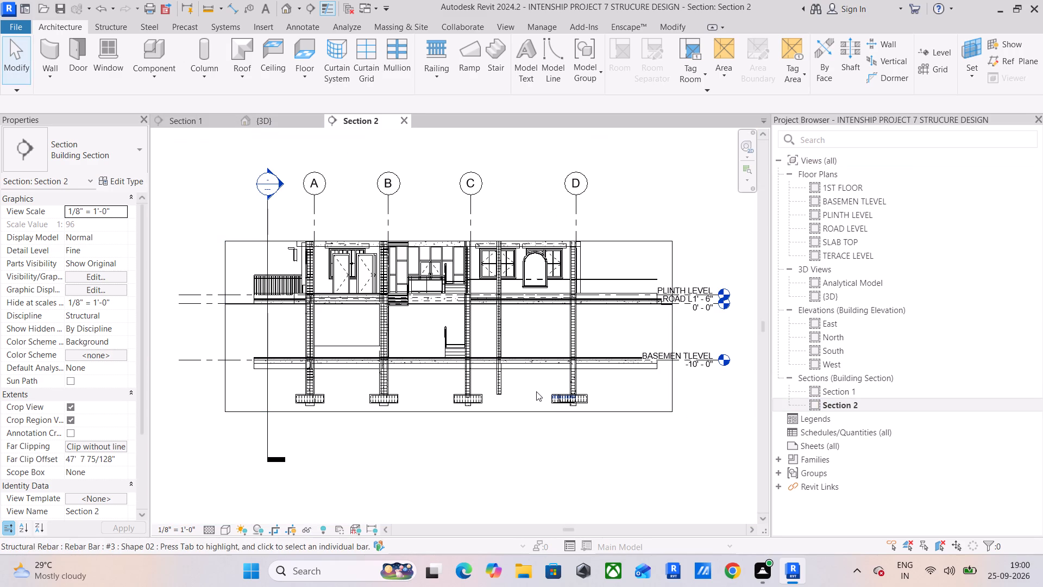
scroll(433, 346, "up", 12)
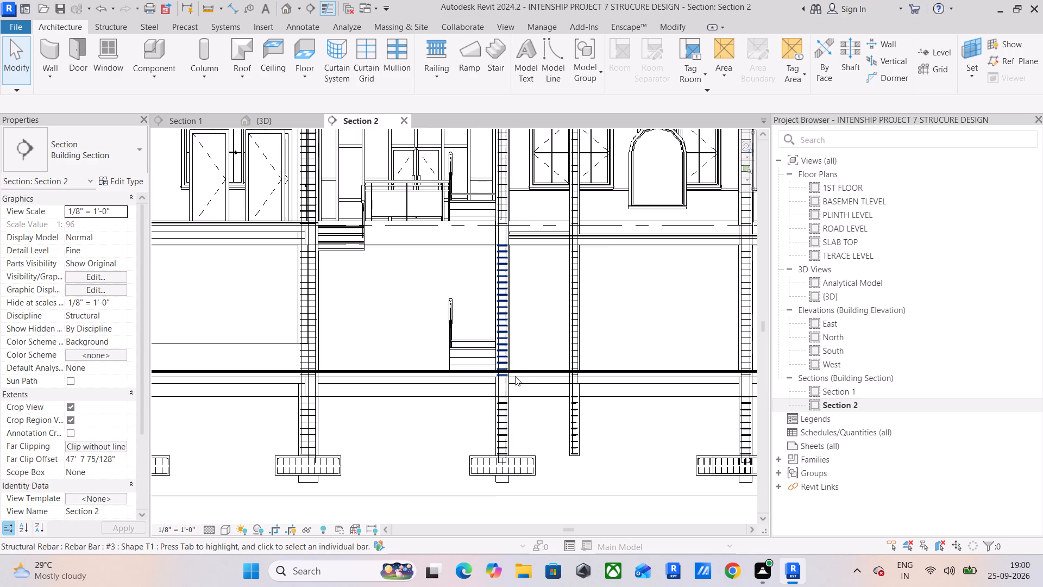
scroll(515, 376, "up", 5)
scroll(449, 412, "up", 5)
scroll(455, 405, "down", 4)
middle_click_drag(455, 405, 331, 363)
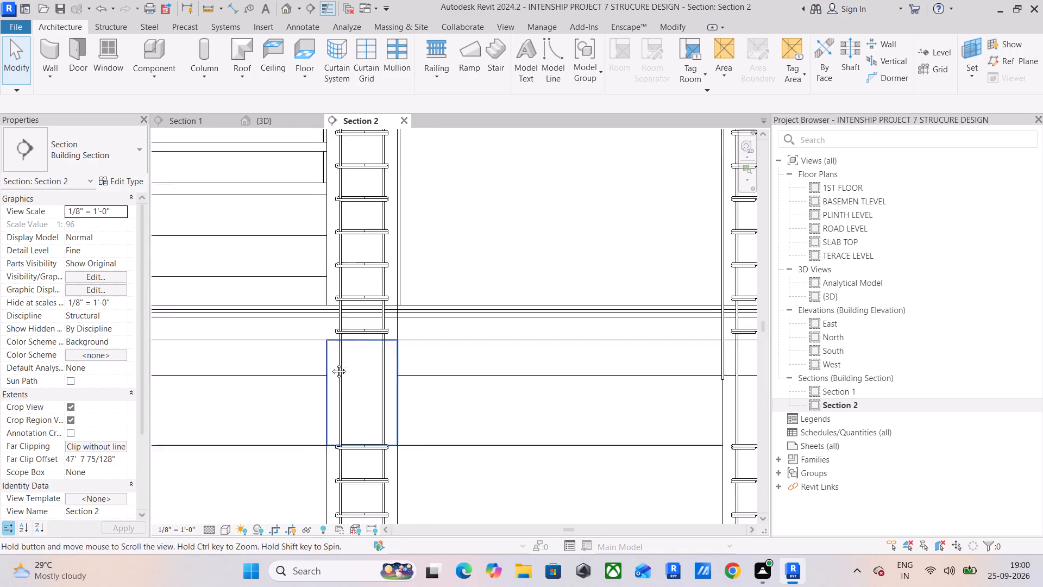
middle_click_drag(331, 363, 321, 360)
scroll(321, 360, "up", 1)
scroll(395, 370, "down", 6)
middle_click_drag(543, 379, 266, 363)
scroll(284, 354, "up", 6)
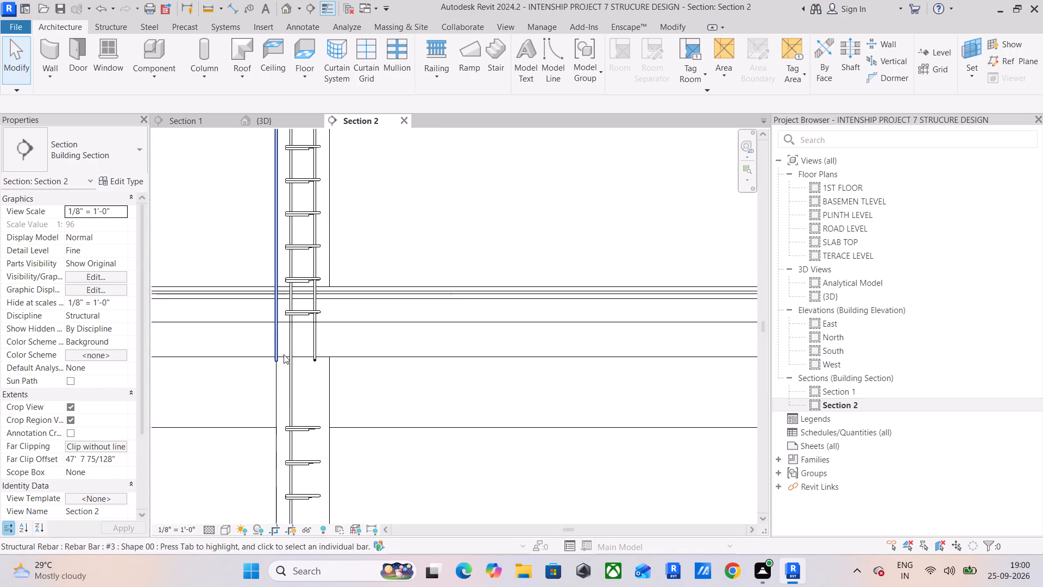
scroll(292, 333, "up", 4)
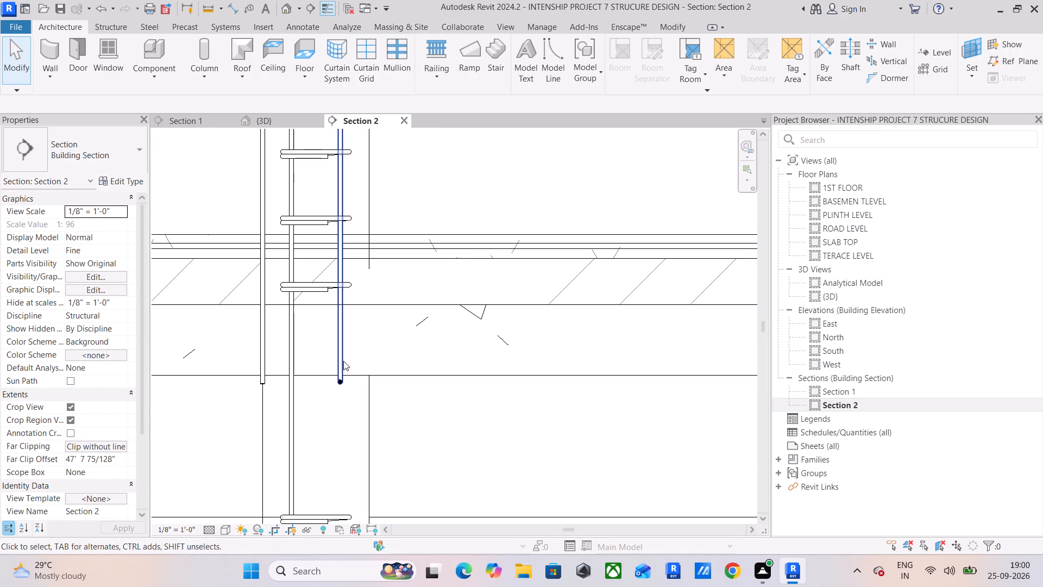
scroll(343, 361, "down", 10)
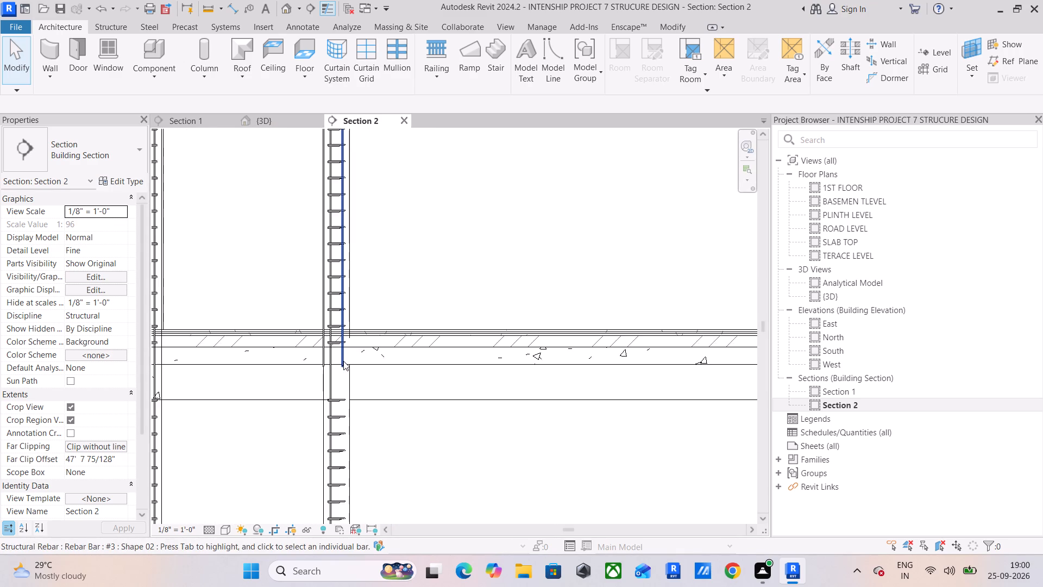
scroll(343, 361, "down", 4)
middle_click_drag(343, 361, 357, 431)
scroll(343, 207, "up", 3)
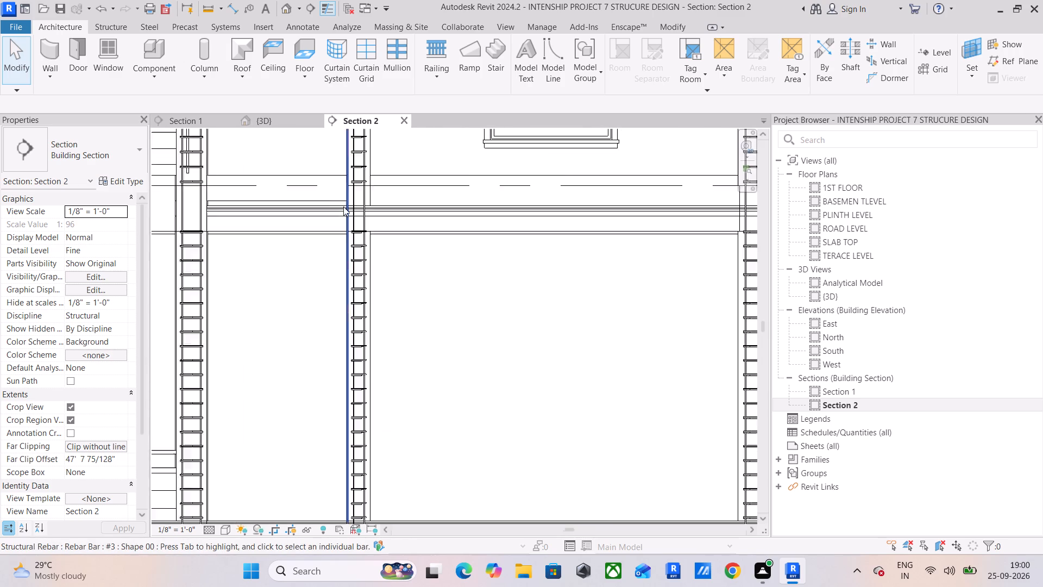
scroll(343, 207, "up", 7)
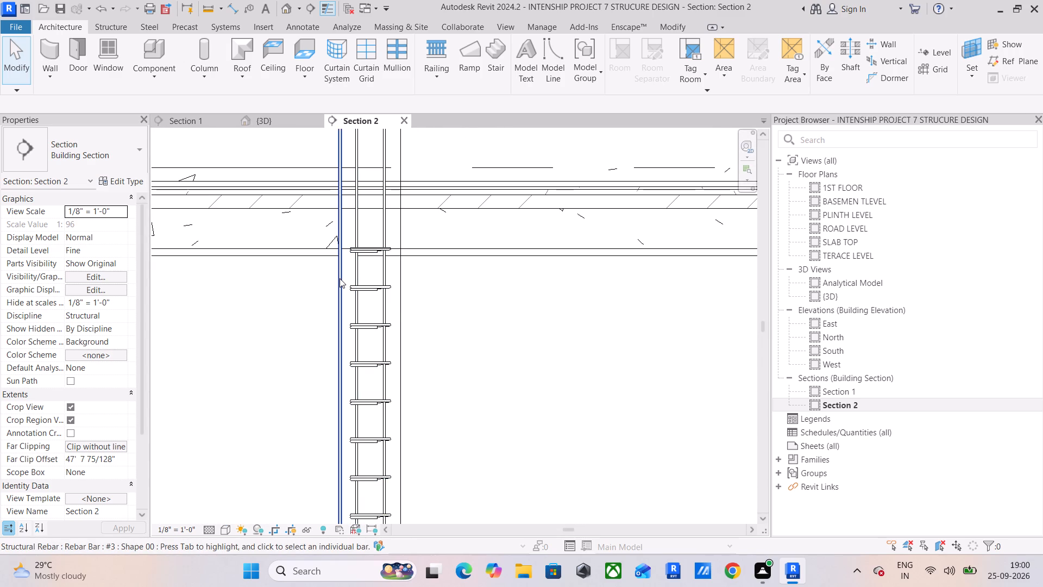
scroll(340, 278, "down", 11)
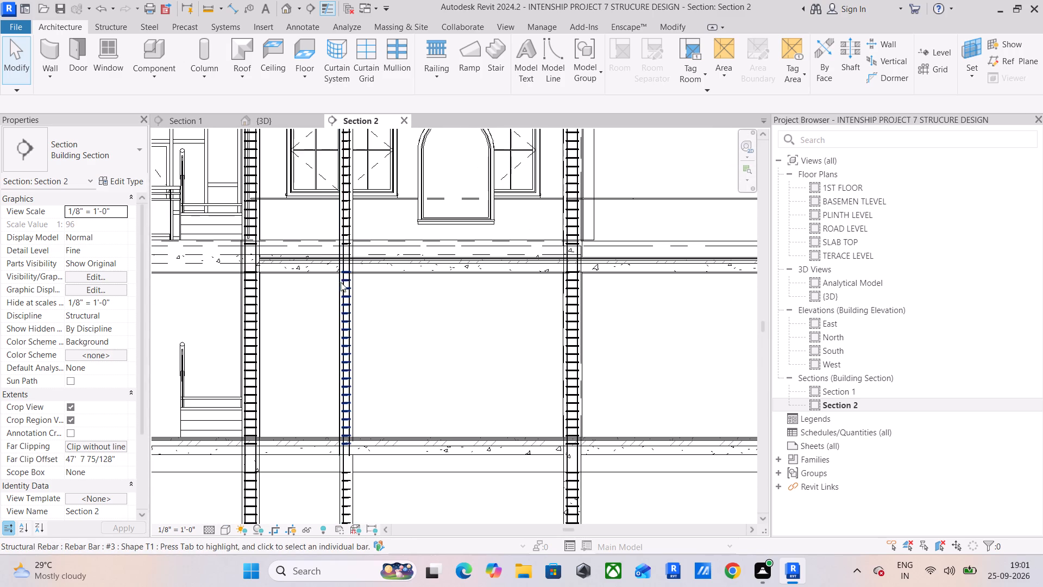
scroll(337, 369, "up", 12)
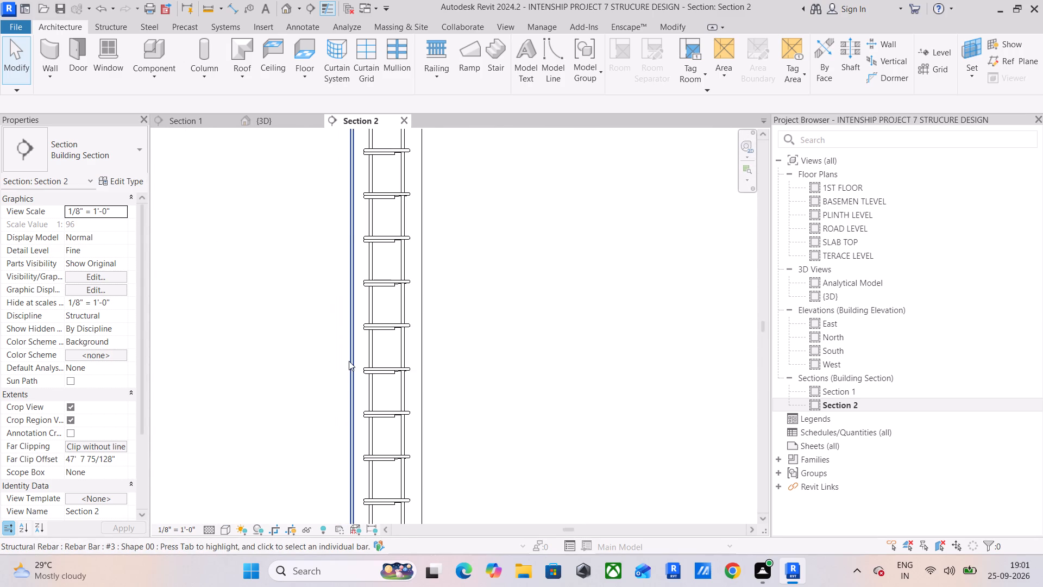
scroll(349, 360, "down", 7)
Pick the straight Shape 00 vertical bar of the intermediate column between grids C and D and inspect its lower end in 3D.
left_click(349, 355)
left_click(290, 118)
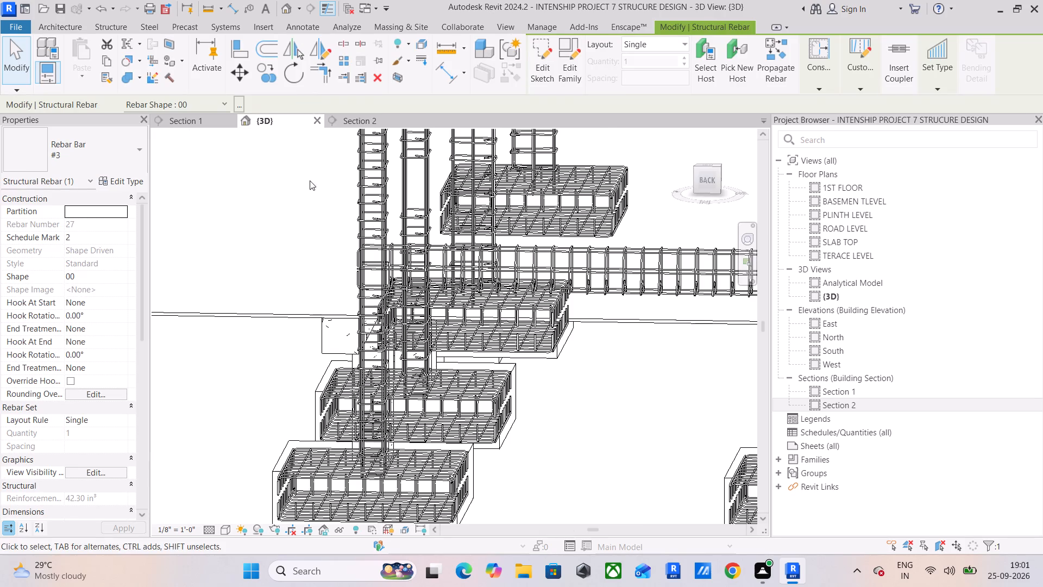
scroll(517, 320, "down", 5)
middle_click_drag(517, 320, 325, 335)
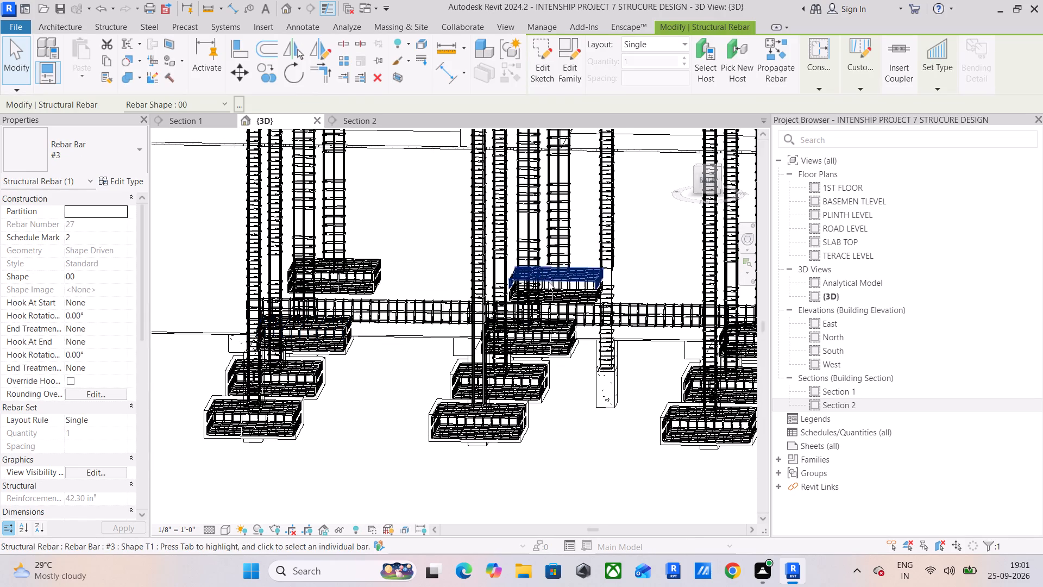
scroll(548, 282, "down", 6)
middle_click_drag(633, 278, 440, 327)
scroll(533, 289, "up", 6)
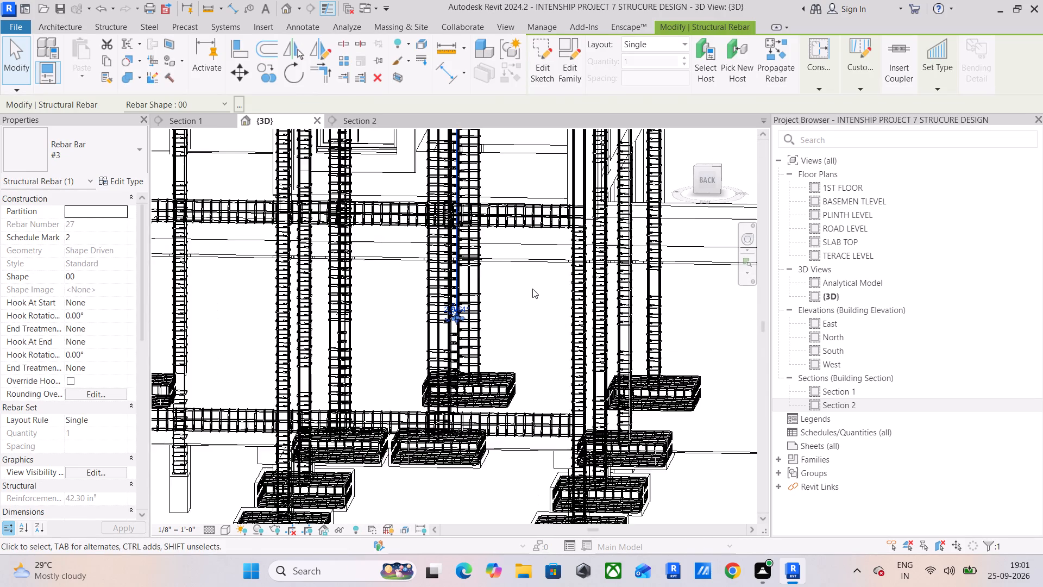
scroll(532, 289, "up", 5)
scroll(465, 305, "up", 5)
scroll(507, 304, "down", 4)
middle_click_drag(512, 302, 169, 304, "shift")
scroll(455, 335, "up", 11)
middle_click_drag(492, 347, 450, 363, "shift")
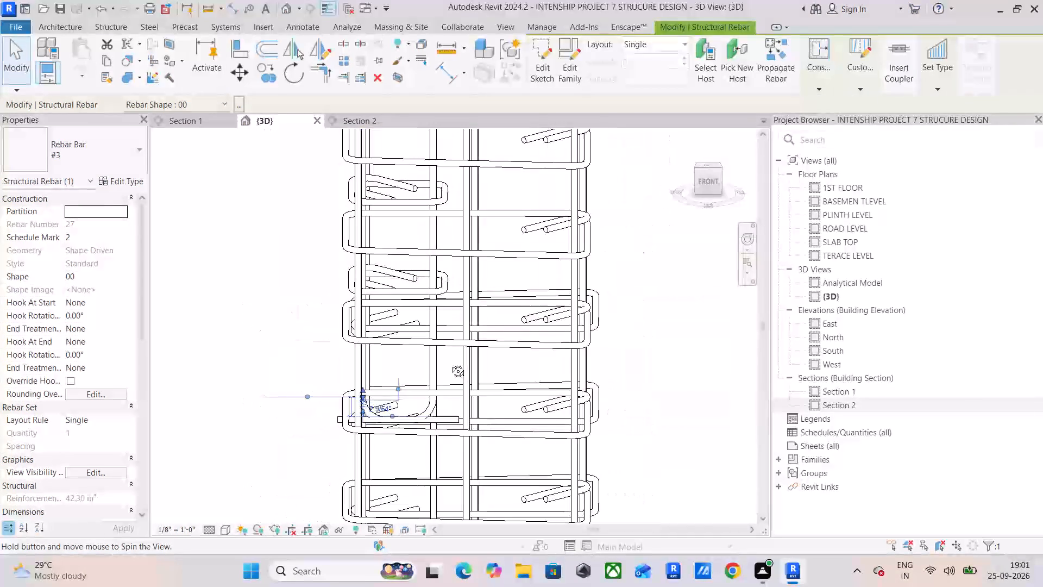
middle_click_drag(450, 363, 497, 362, "shift")
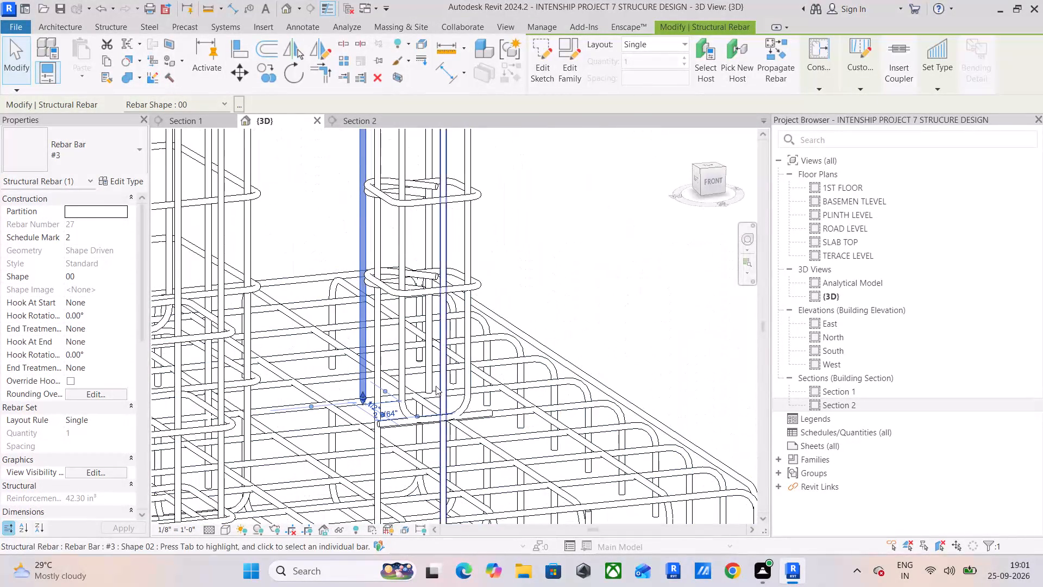
middle_click_drag(403, 408, 448, 411, "shift")
scroll(401, 424, "down", 8)
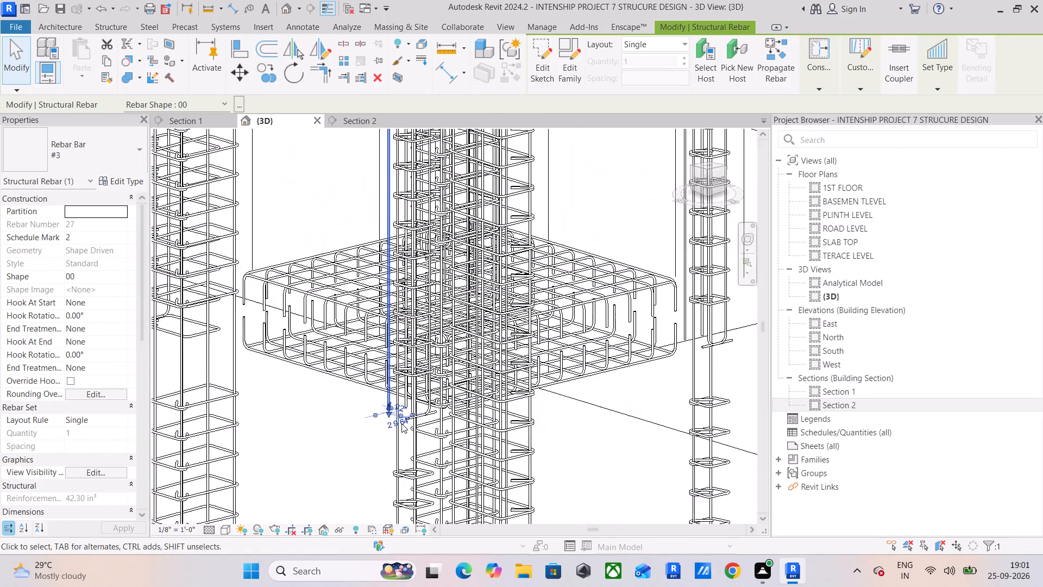
scroll(401, 423, "up", 1)
middle_click_drag(401, 423, 370, 298)
scroll(399, 372, "down", 5)
middle_click_drag(401, 378, 357, 213)
scroll(357, 213, "up", 1)
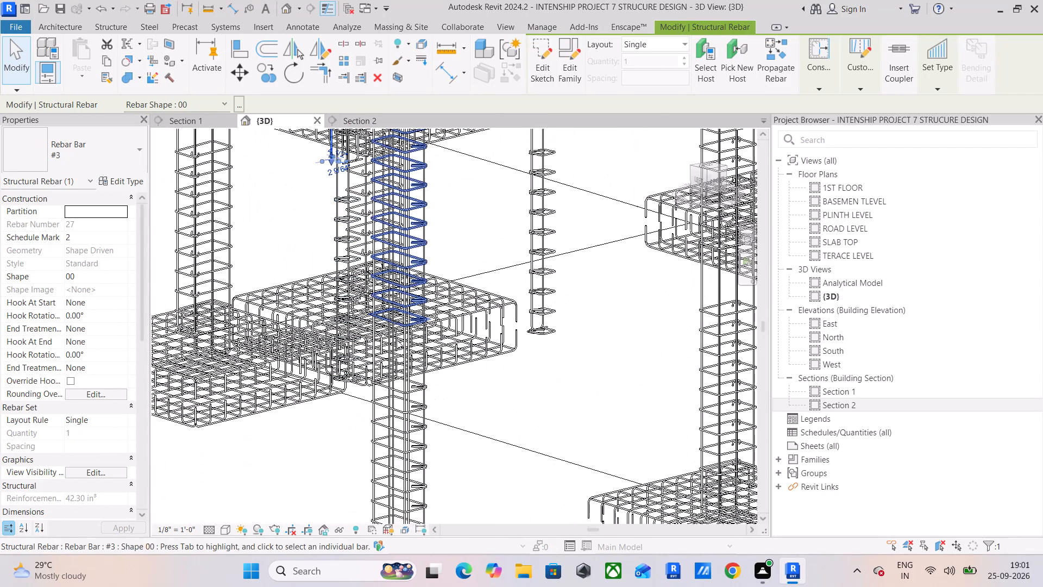
In Section 2, delete the hooked Shape 02 vertical bars running through the basement-level joint of the 9" x 9" column between grids C and D.
left_click(374, 120)
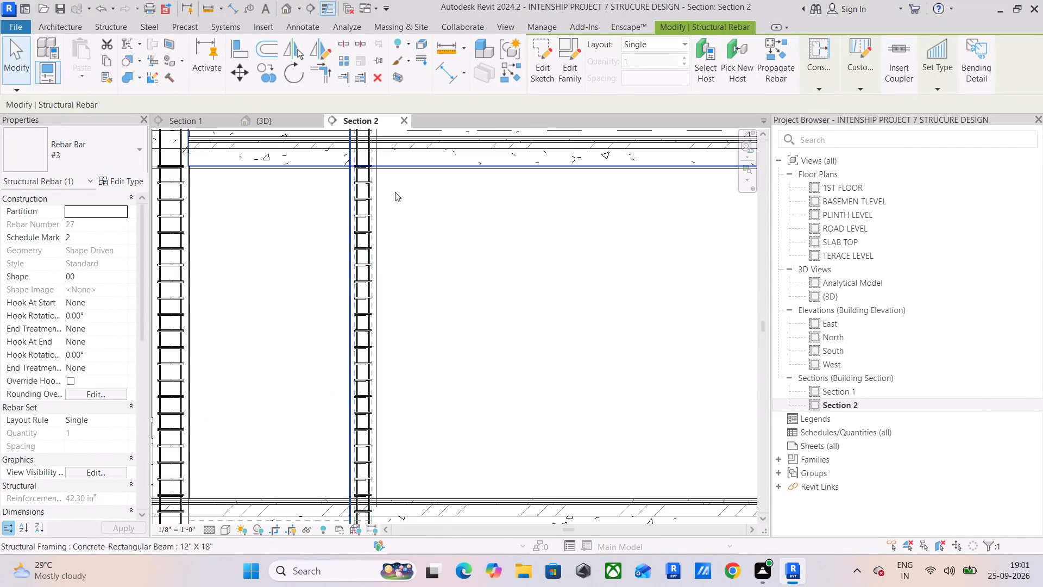
scroll(349, 369, "down", 1)
middle_click_drag(349, 369, 330, 167)
middle_click_drag(380, 375, 390, 251)
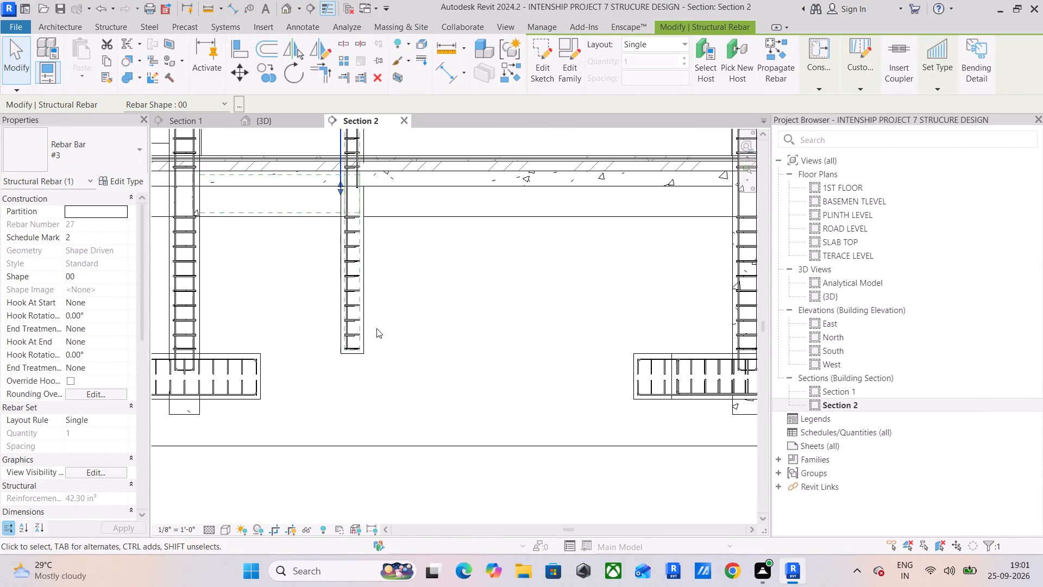
scroll(364, 349, "up", 6)
middle_click_drag(334, 252, 334, 434)
scroll(338, 415, "down", 3)
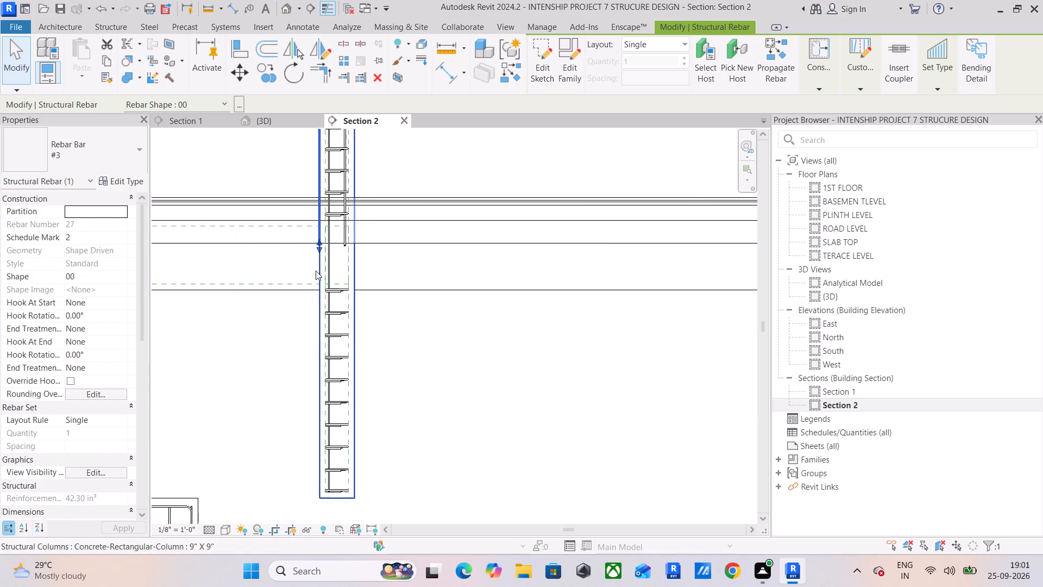
scroll(324, 232, "up", 5)
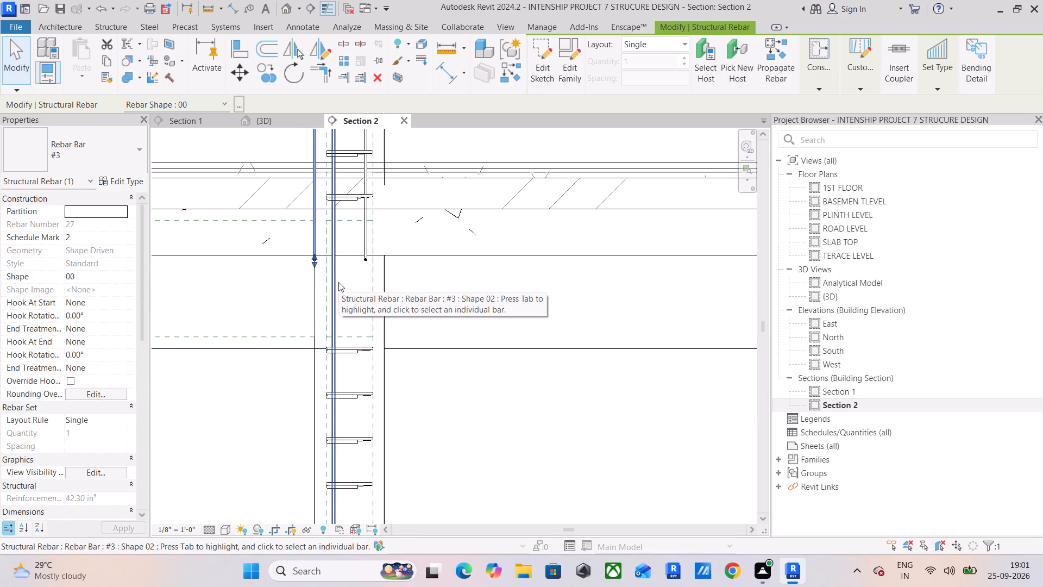
scroll(338, 282, "down", 5)
left_click(338, 282)
key("Delete")
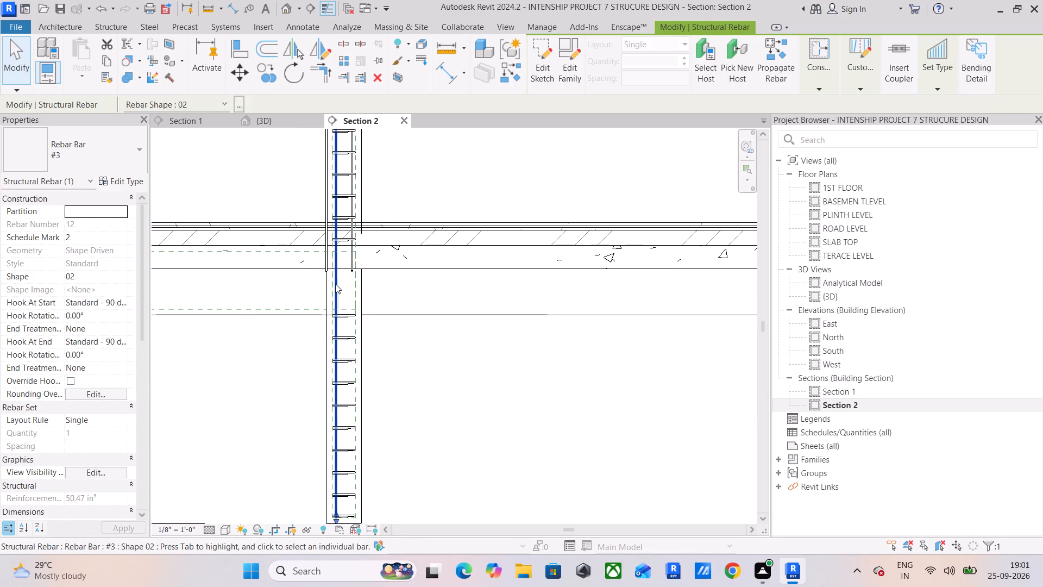
left_click(328, 263)
key("Delete")
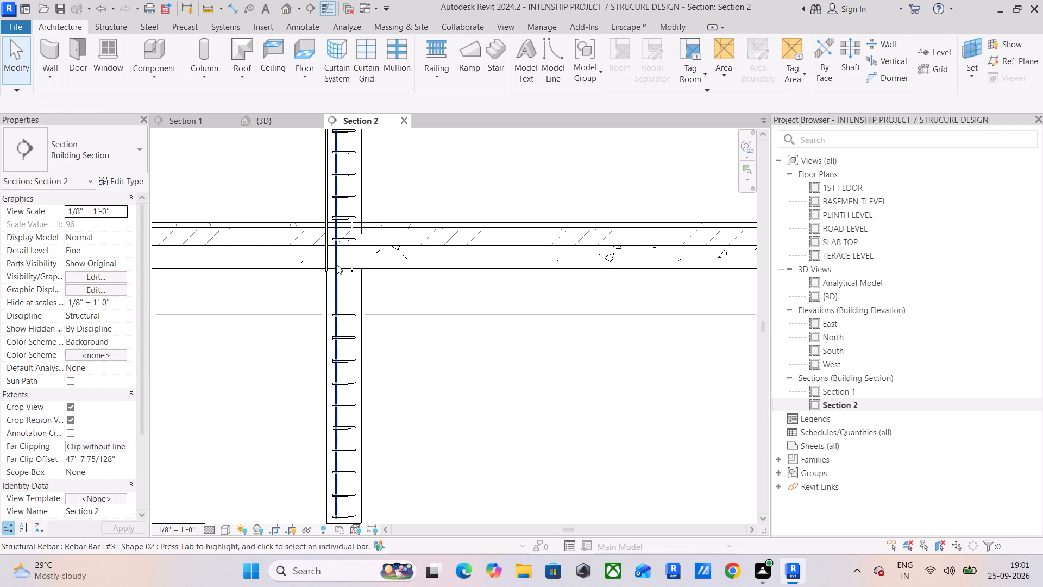
left_click(337, 265)
key("Delete")
left_click(337, 267)
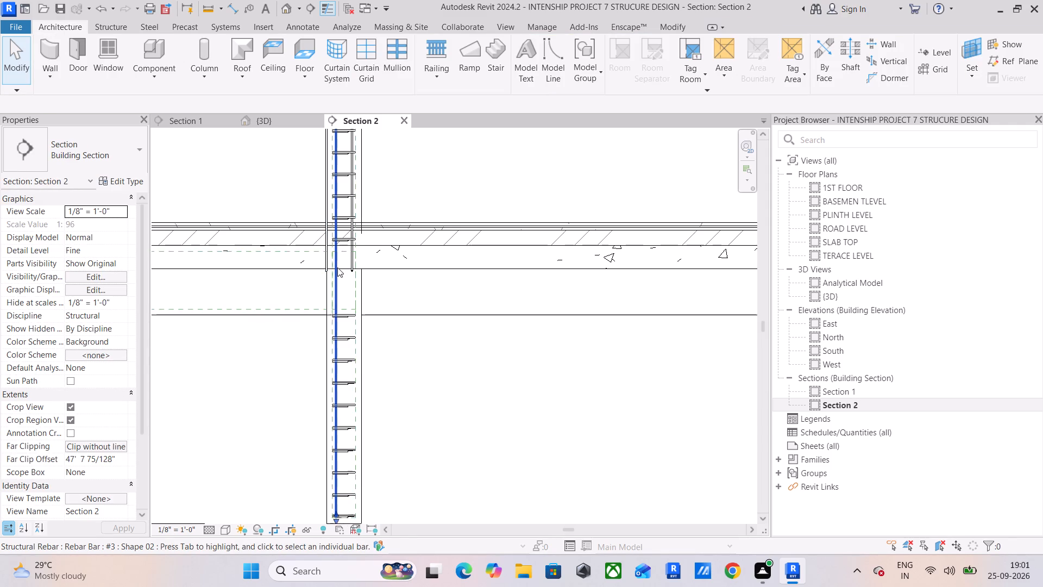
key("Delete")
left_click(337, 267)
key("Delete")
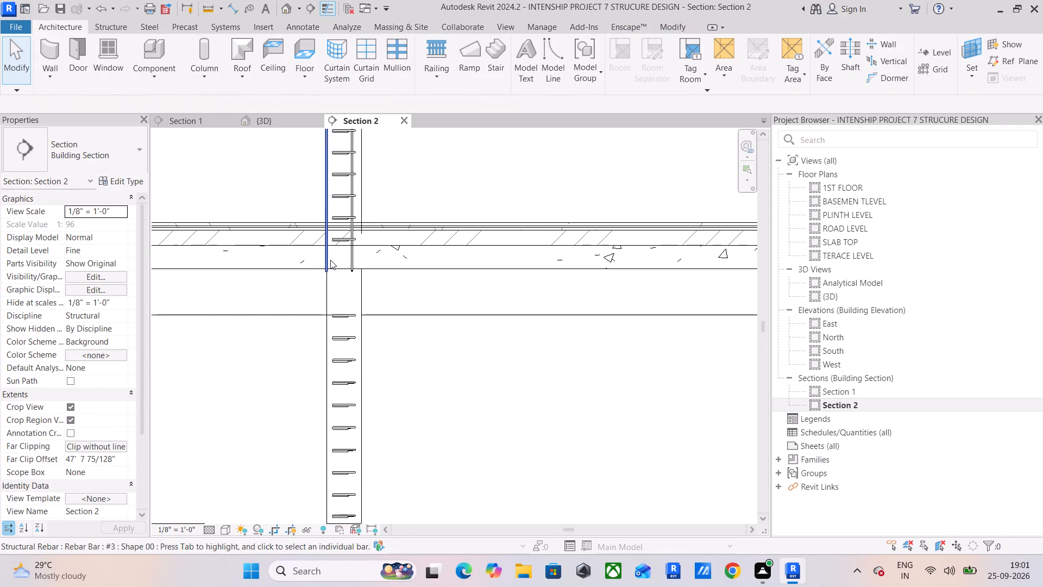
Delete the straight Shape 00 vertical bars along the grid C side of the same 9" x 9" column.
left_click(330, 260)
key("Delete")
left_click(329, 260)
key("Delete")
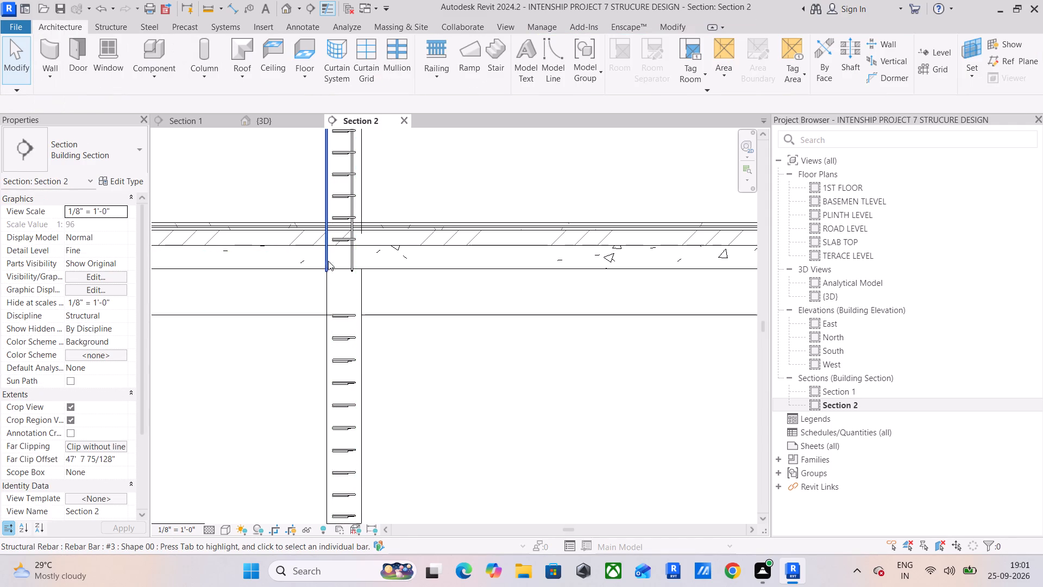
left_click(325, 261)
key("Delete")
Delete the Shape 02 vertical bars along the grid D side of the same 9" x 9" column.
left_click(349, 254)
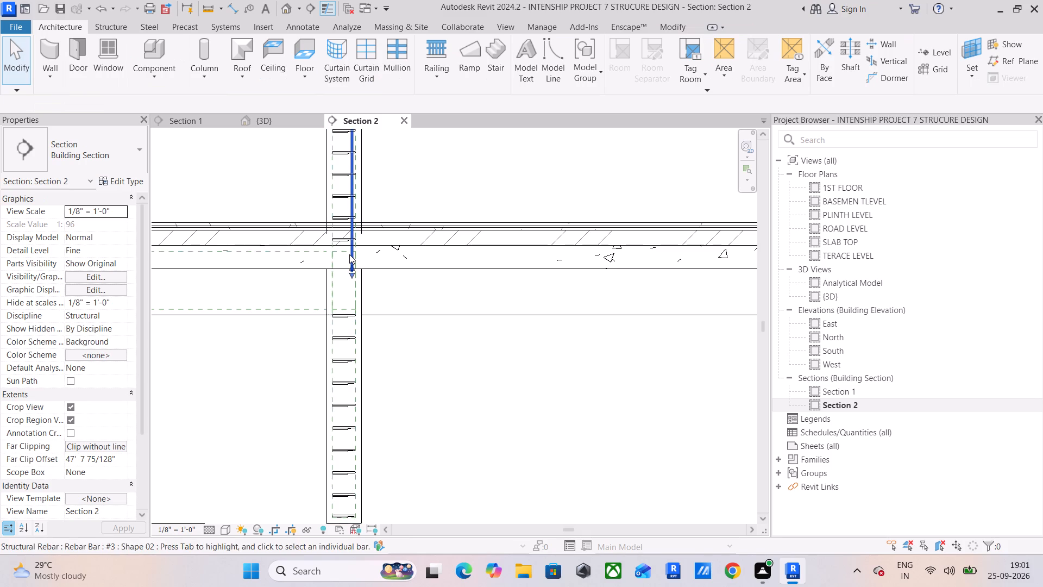
key("Delete")
left_click(349, 254)
key("Delete")
left_click(351, 253)
key("Delete")
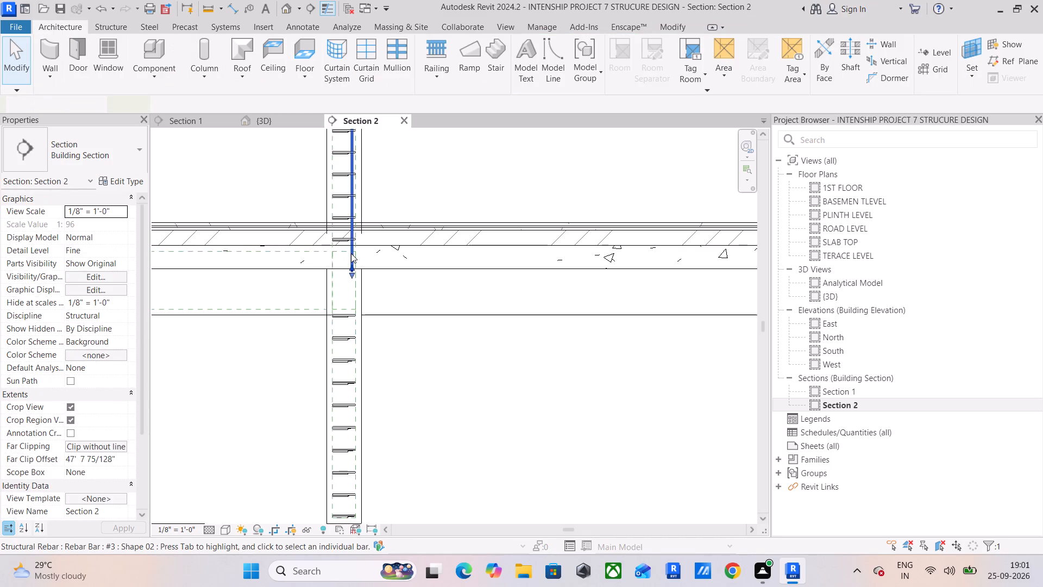
left_click(351, 253)
key("Delete")
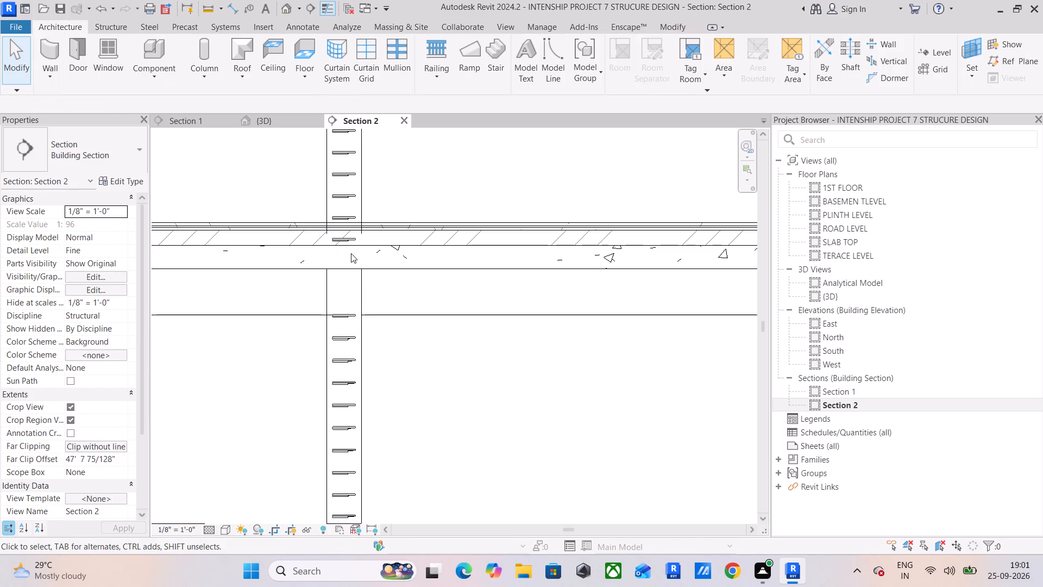
Examine the grid D column's reinforcement from the basement-level joint into its footing, along with the neighbouring columns.
scroll(357, 290, "down", 2)
middle_click_drag(357, 290, 387, 355)
scroll(388, 352, "down", 3)
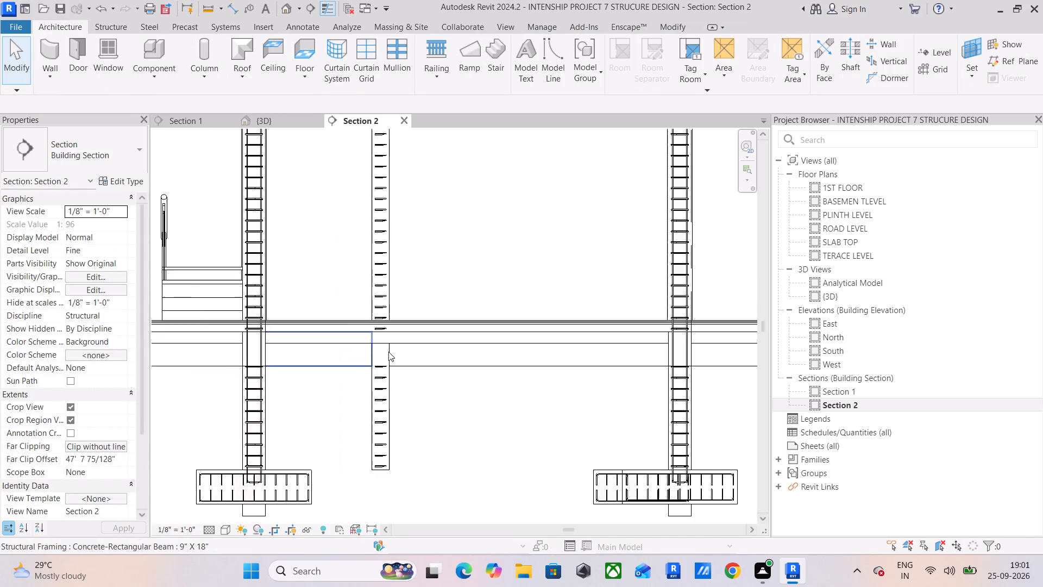
scroll(388, 352, "down", 3)
middle_click_drag(410, 340, 278, 336)
scroll(453, 361, "up", 7)
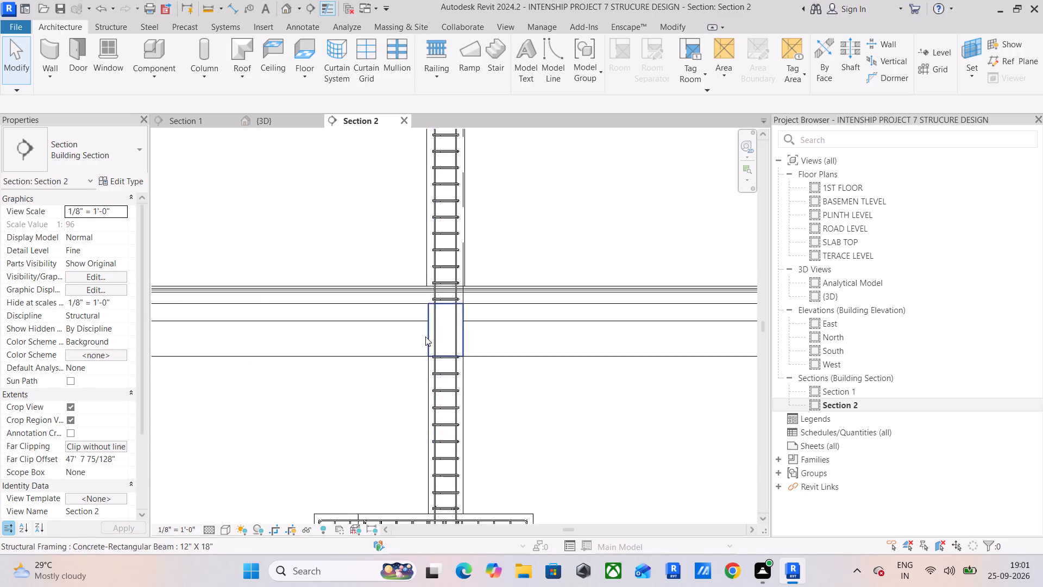
scroll(425, 336, "up", 3)
middle_click_drag(450, 363, 444, 171)
scroll(445, 226, "up", 1)
middle_click_drag(475, 369, 441, 198)
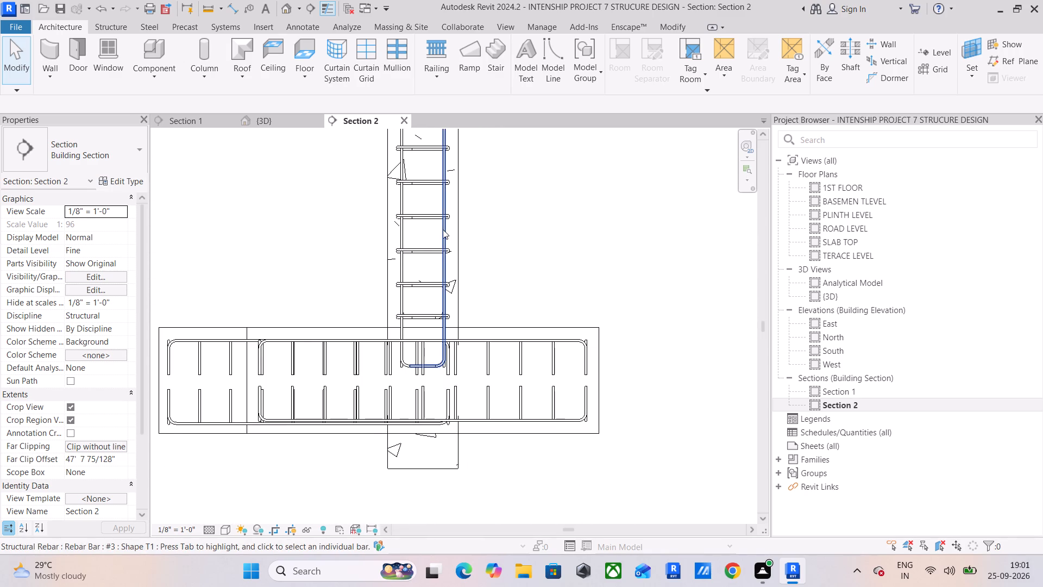
scroll(400, 338, "down", 13)
middle_click_drag(328, 324, 494, 341)
middle_click_drag(428, 324, 441, 417)
scroll(422, 358, "up", 5)
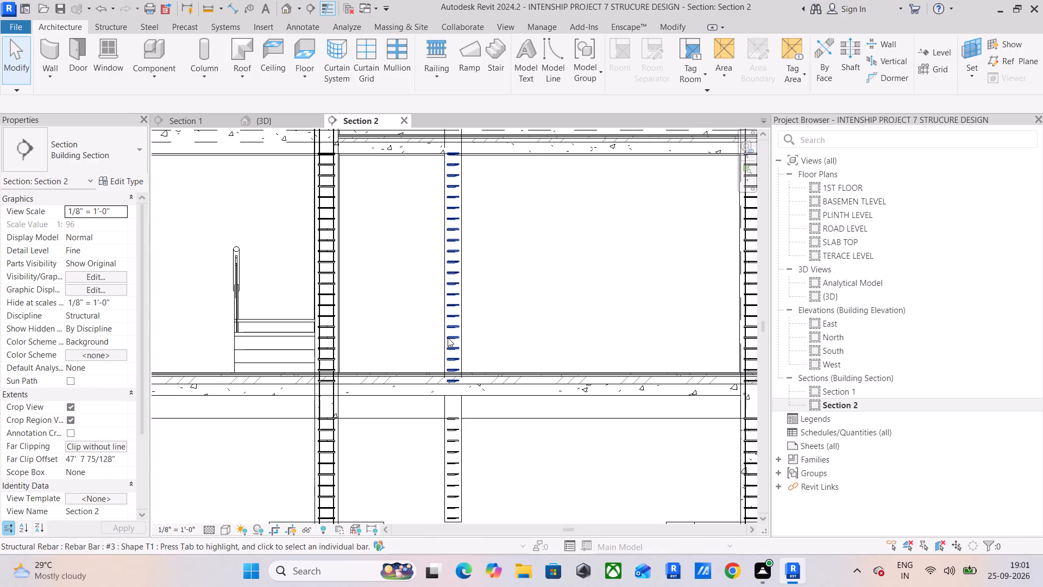
In Section 2, delete the #3 Shape T1 tie sets above and below basement level in the 9" x 9" column between grids C and D.
left_click(448, 338)
key("Delete")
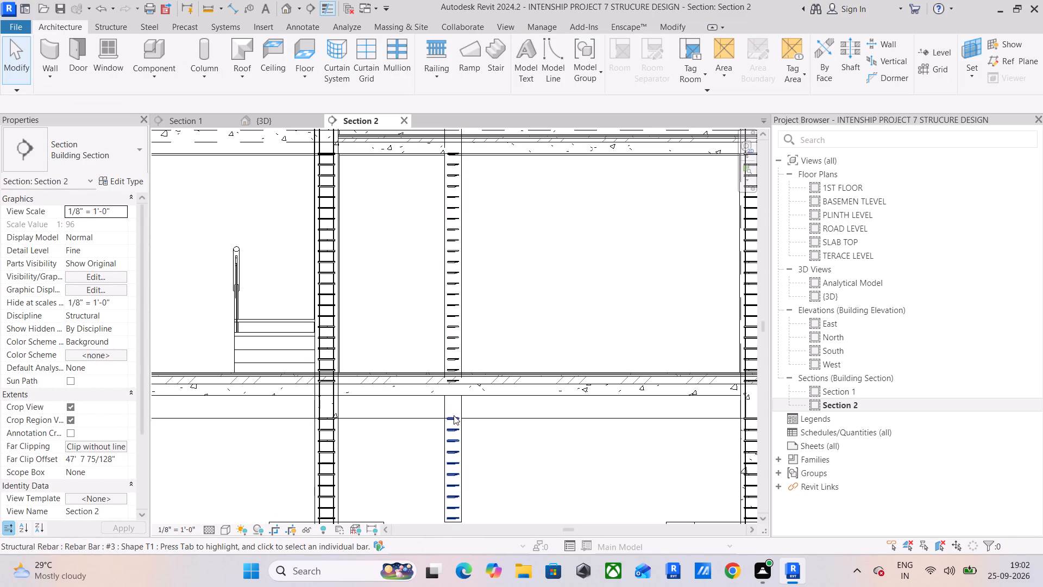
left_click(454, 415)
key("Delete")
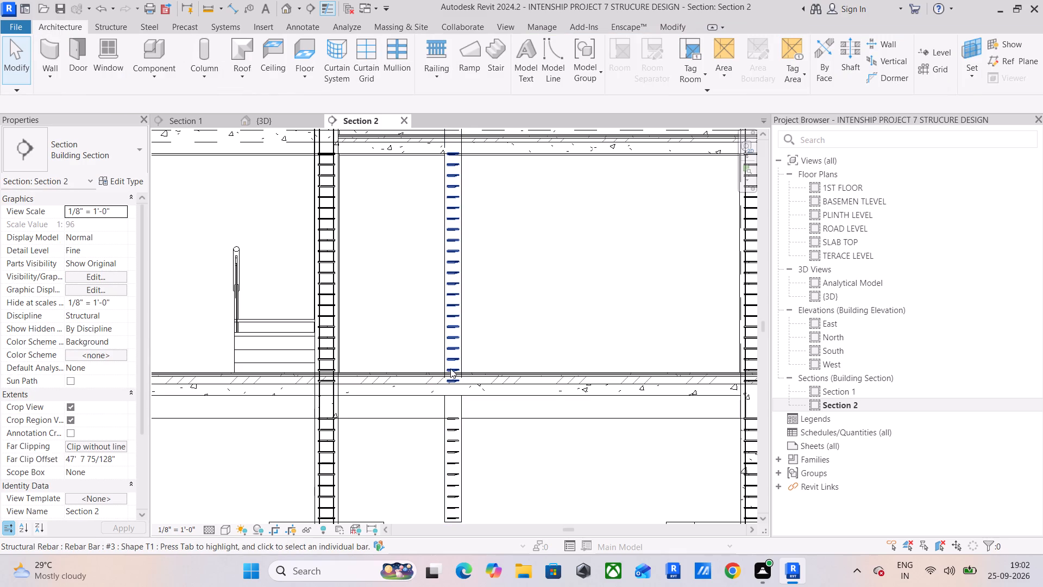
In the 3D view, delete the free-standing #3 T1 tie sets left at the 9" x 9" column below basement level and up to plinth level.
scroll(450, 369, "down", 5)
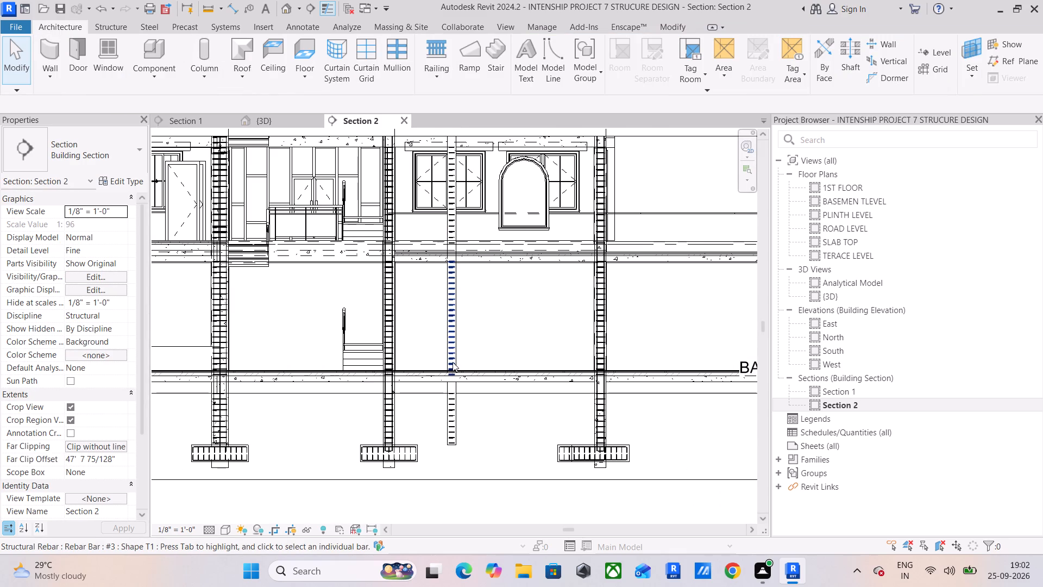
middle_click_drag(343, 311, 382, 338, "shift")
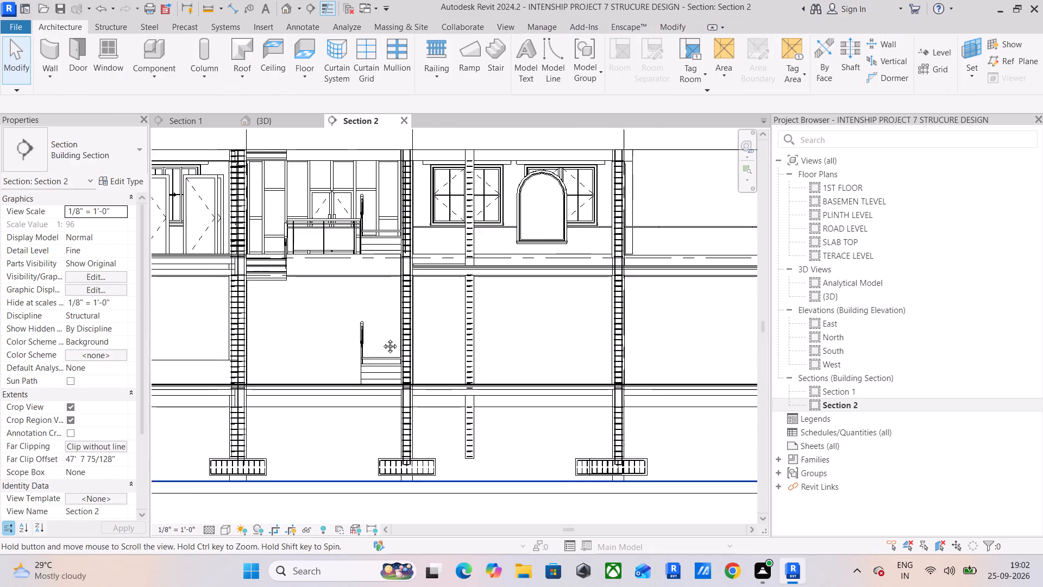
middle_click_drag(382, 338, 378, 317, "shift")
left_click(267, 119)
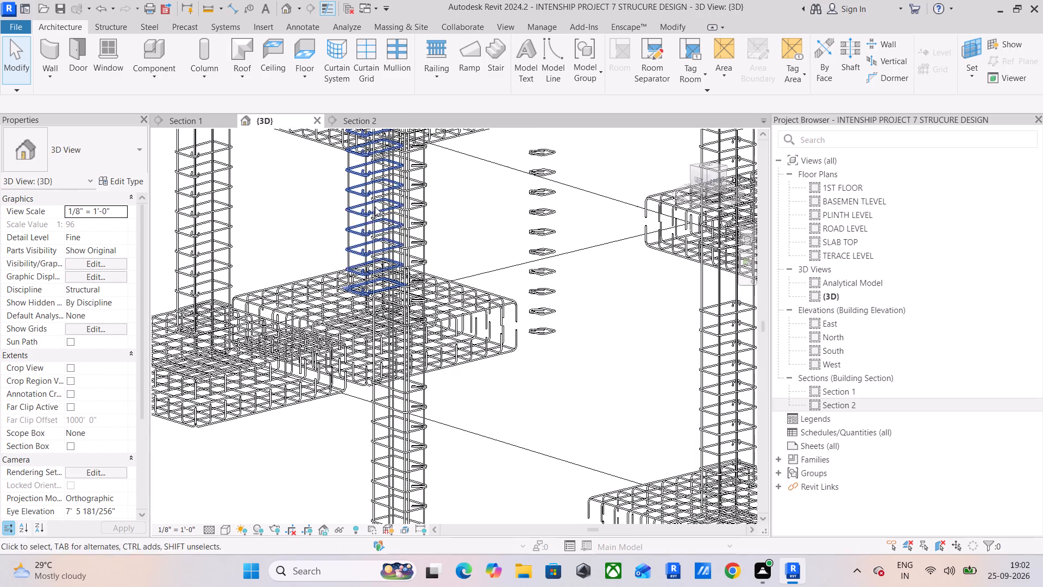
scroll(573, 331, "up", 1)
middle_click_drag(573, 331, 520, 374)
middle_click_drag(520, 374, 481, 376, "shift")
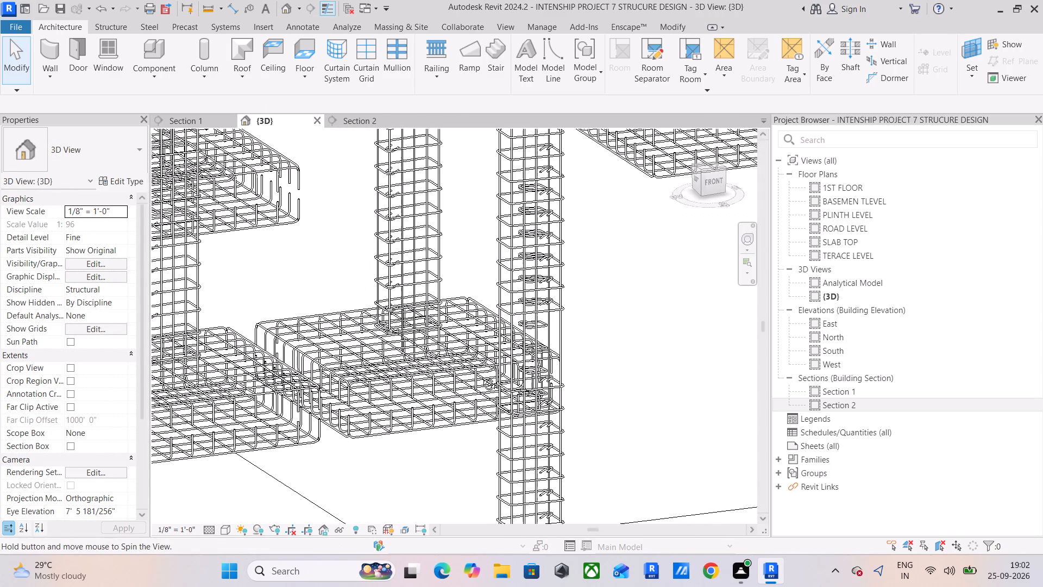
middle_click_drag(481, 376, 506, 378, "shift")
left_click(503, 303)
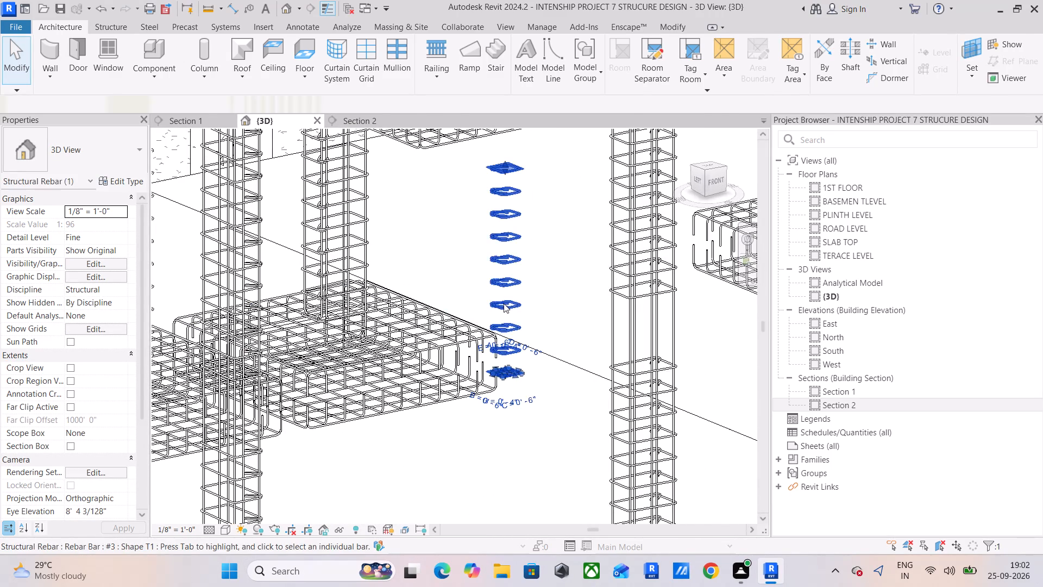
key("Delete")
scroll(504, 303, "down", 6)
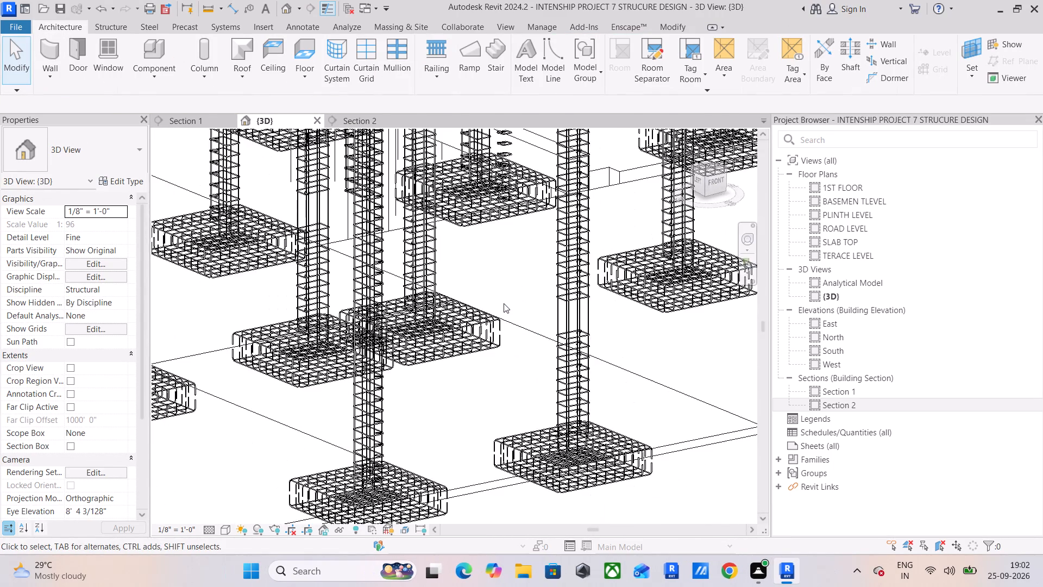
middle_click_drag(504, 303, 542, 440)
scroll(540, 294, "up", 5)
left_click(540, 294)
key("Delete")
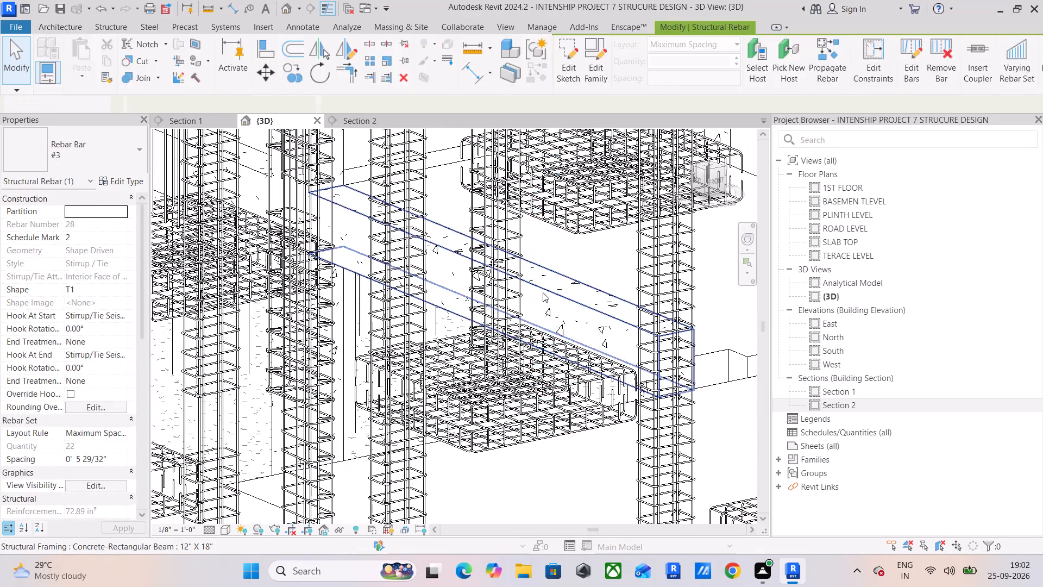
Delete the two free-standing T1 tie sets along the same 9" x 9" column in the storeys above plinth level.
scroll(543, 292, "down", 6)
middle_click_drag(543, 292, 544, 422)
scroll(543, 254, "up", 5)
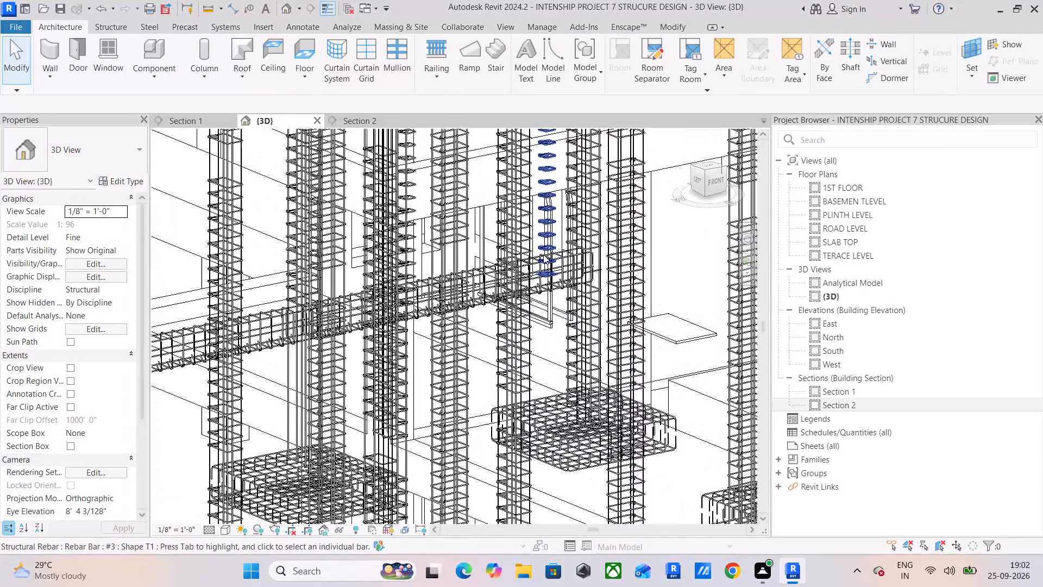
left_click(548, 245)
key("Delete")
scroll(548, 245, "down", 3)
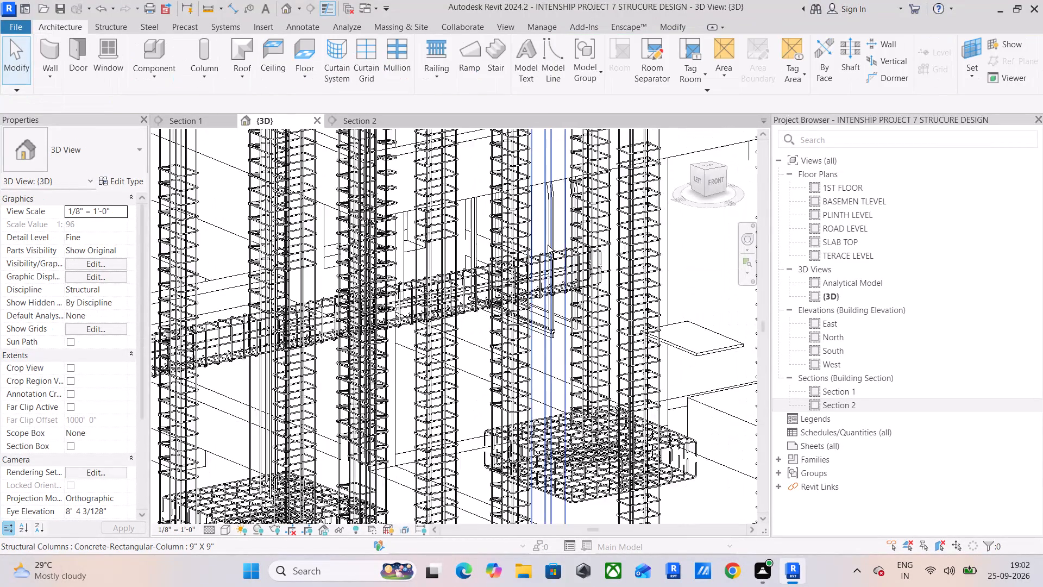
scroll(548, 245, "down", 7)
middle_click_drag(588, 265, 587, 270, "shift")
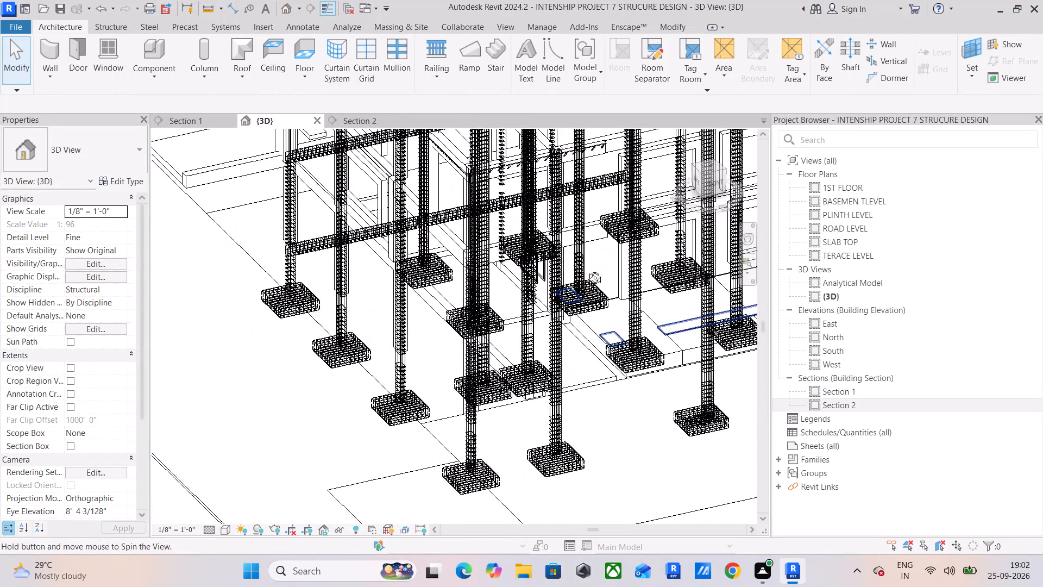
middle_click_drag(587, 270, 598, 249, "shift")
middle_click_drag(576, 226, 568, 415)
scroll(560, 323, "up", 5)
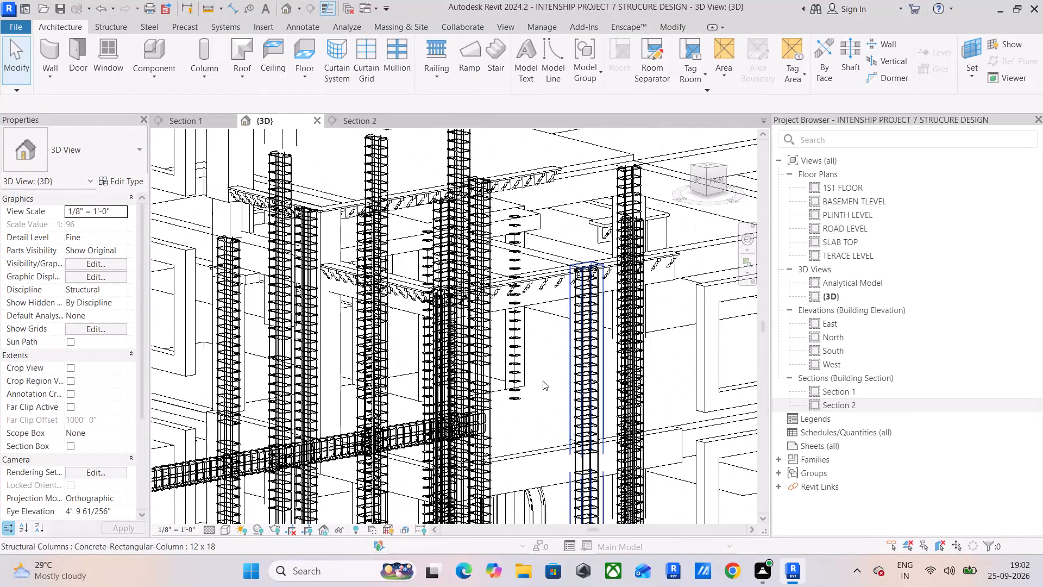
left_click(520, 398)
key("Delete")
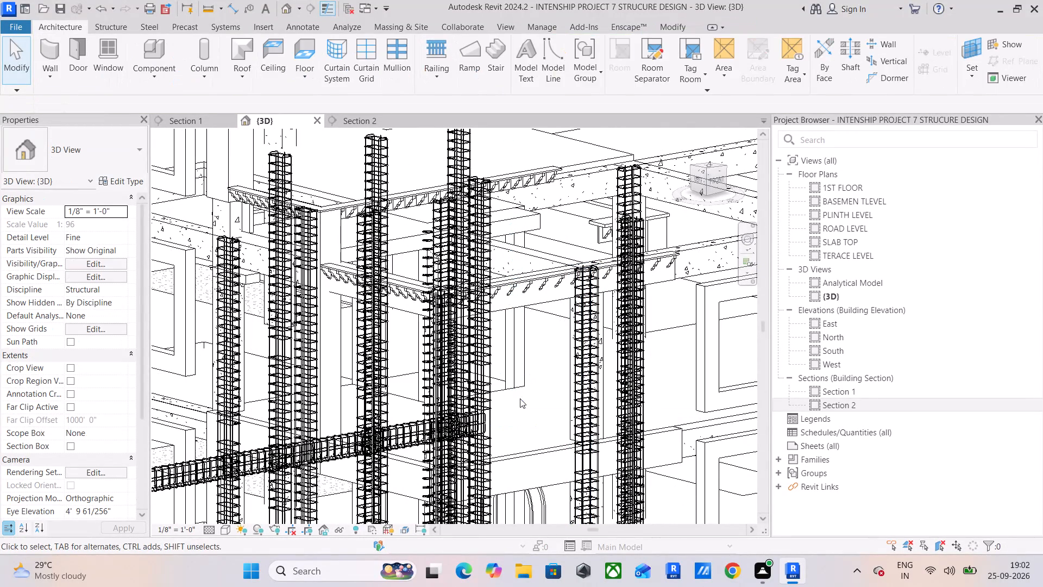
Set the 3D view's visual style to Realistic with the whole reinforced frame in view.
scroll(520, 398, "down", 8)
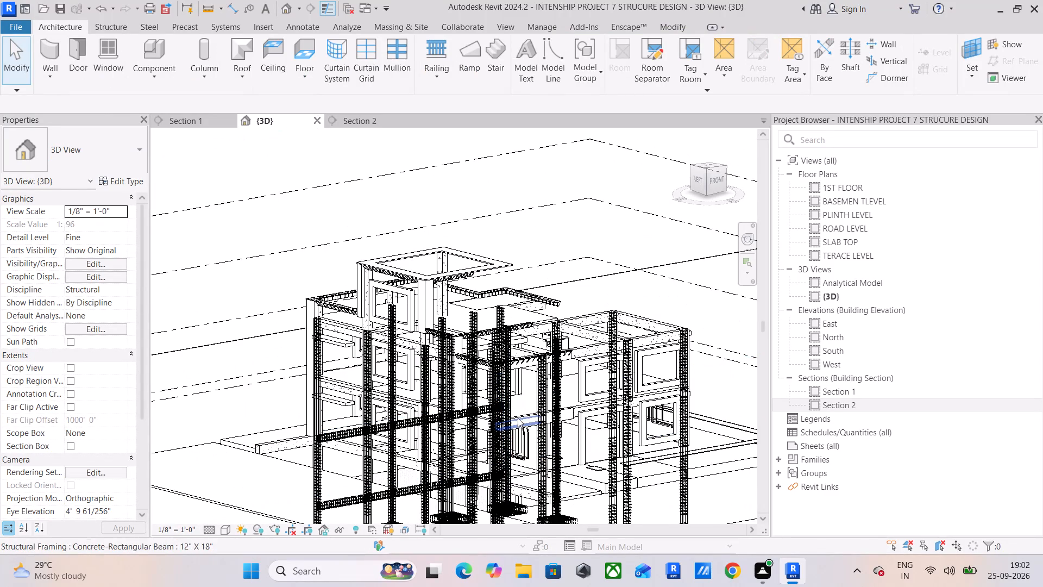
middle_click_drag(522, 417, 361, 431, "shift")
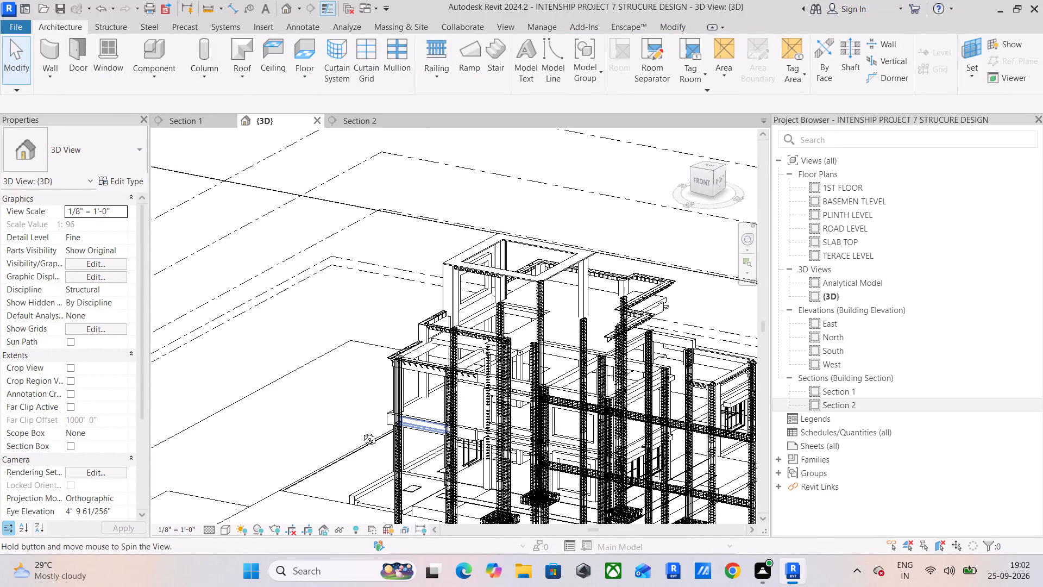
middle_click_drag(361, 431, 338, 397, "shift")
scroll(433, 410, "up", 2)
middle_click_drag(433, 410, 382, 268)
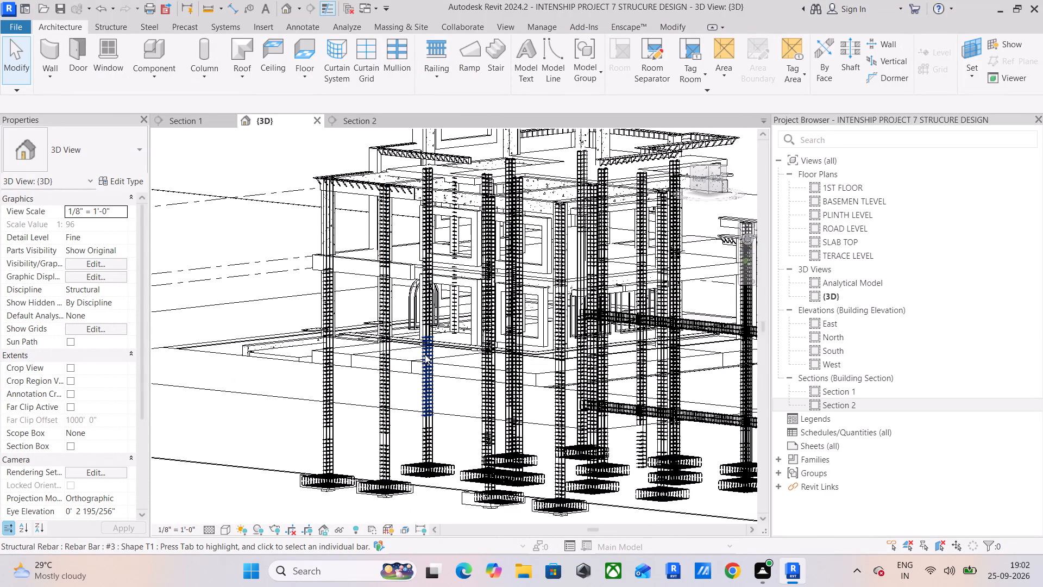
left_click(224, 533)
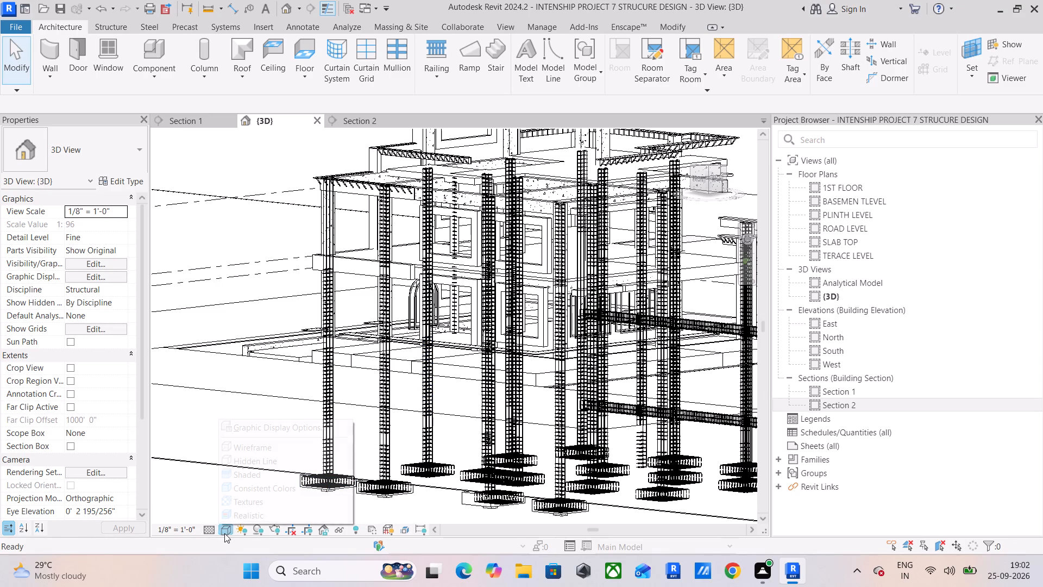
left_click(241, 516)
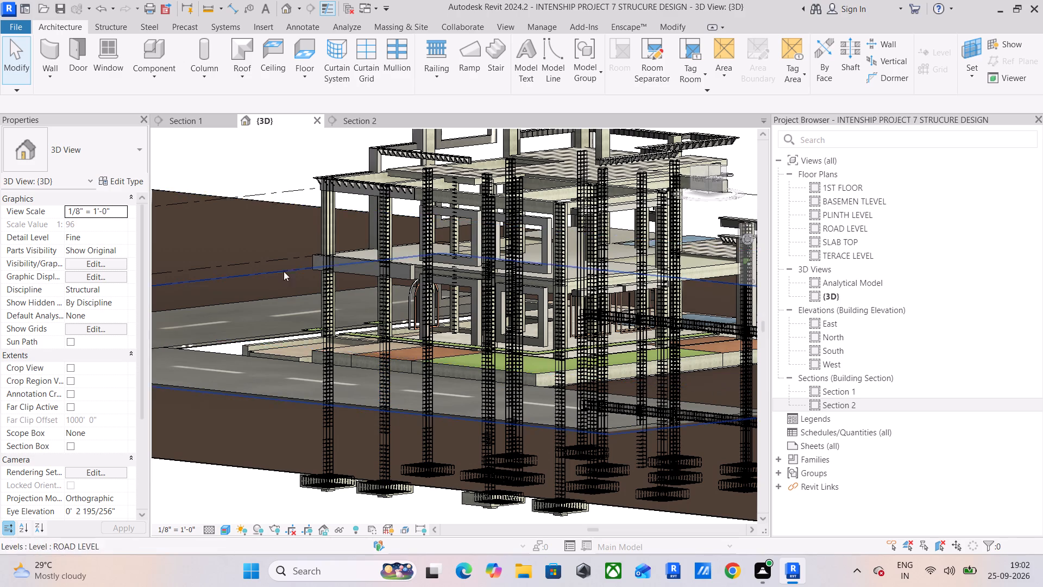
Temporarily hide the linked INTENSHIP PROJECT 7 model in the 3D view.
scroll(299, 199, "up", 4)
scroll(360, 249, "up", 9)
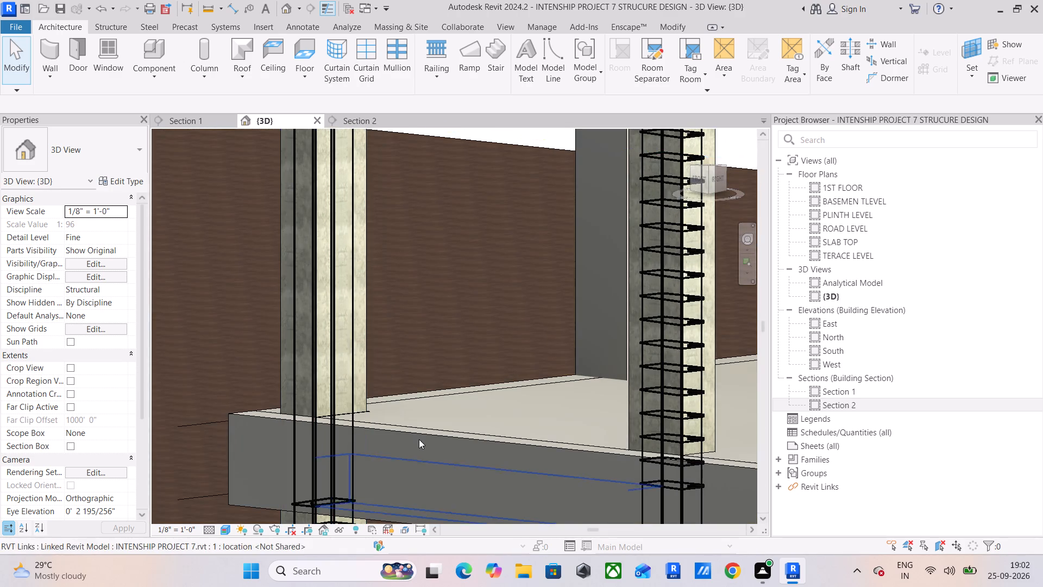
left_click(436, 433)
scroll(437, 432, "down", 4)
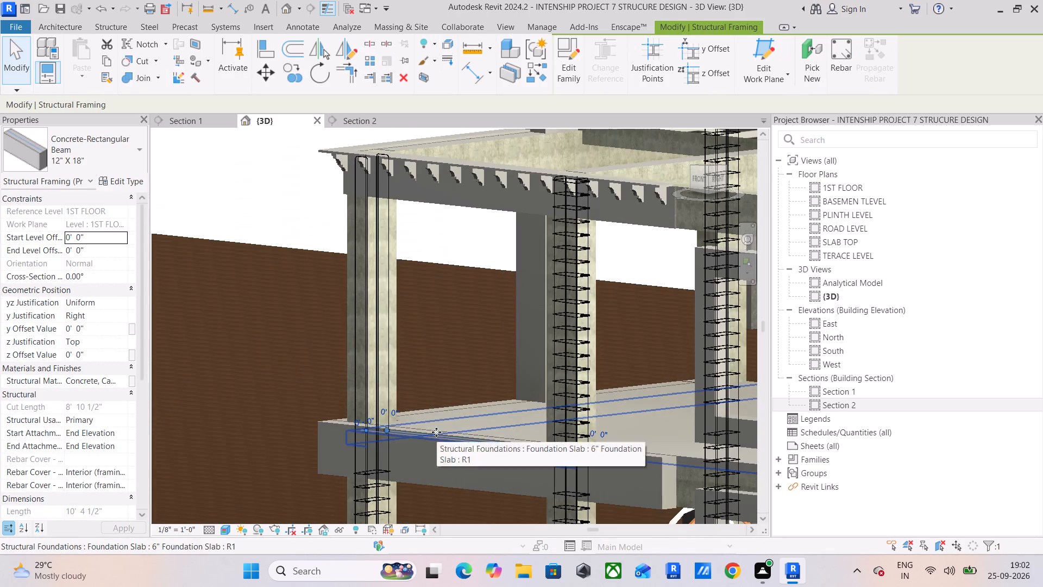
scroll(332, 321, "down", 5)
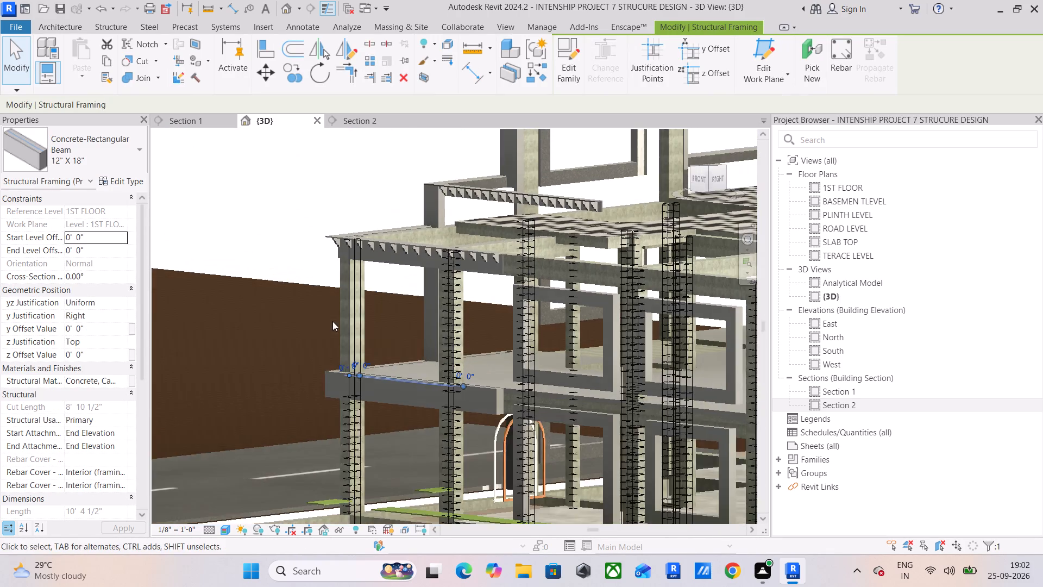
middle_click_drag(332, 321, 355, 424)
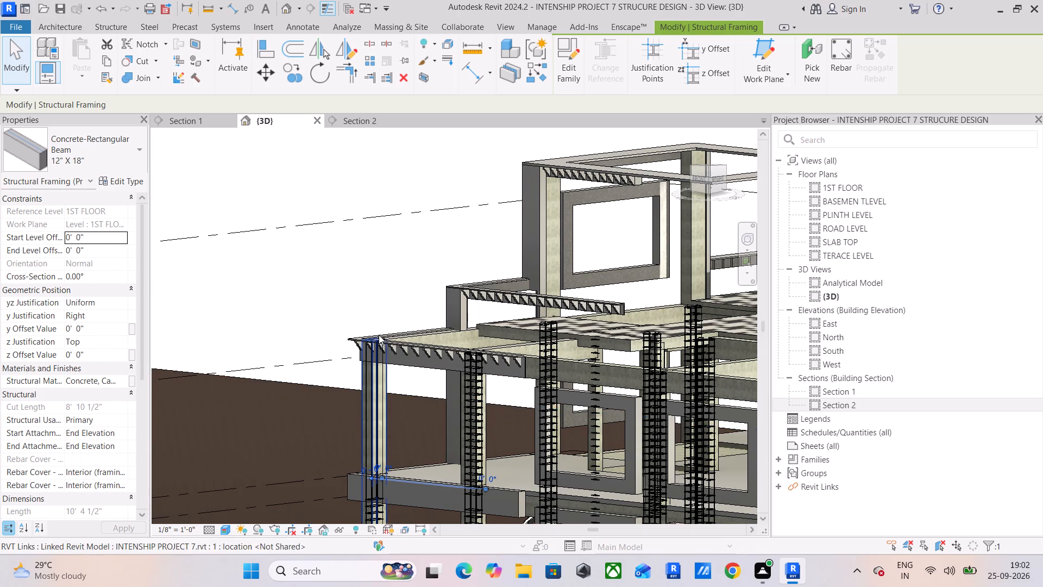
left_click(398, 343)
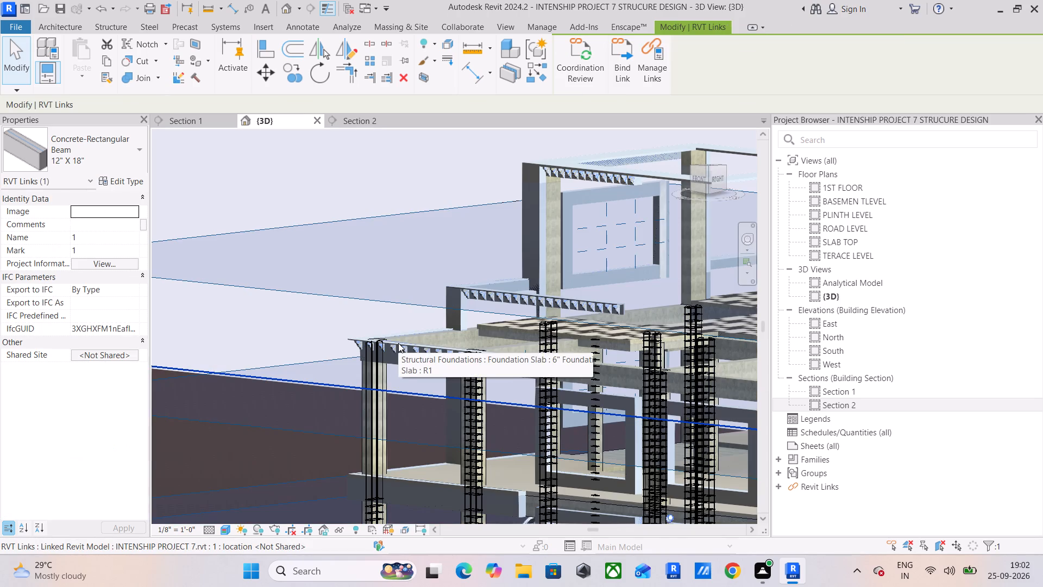
type("HH")
Examine the exposed frame from several sides, checking reinforcement in the footings, columns and the basement- and plinth-level beams.
scroll(421, 377, "down", 5)
middle_click_drag(421, 377, 379, 285)
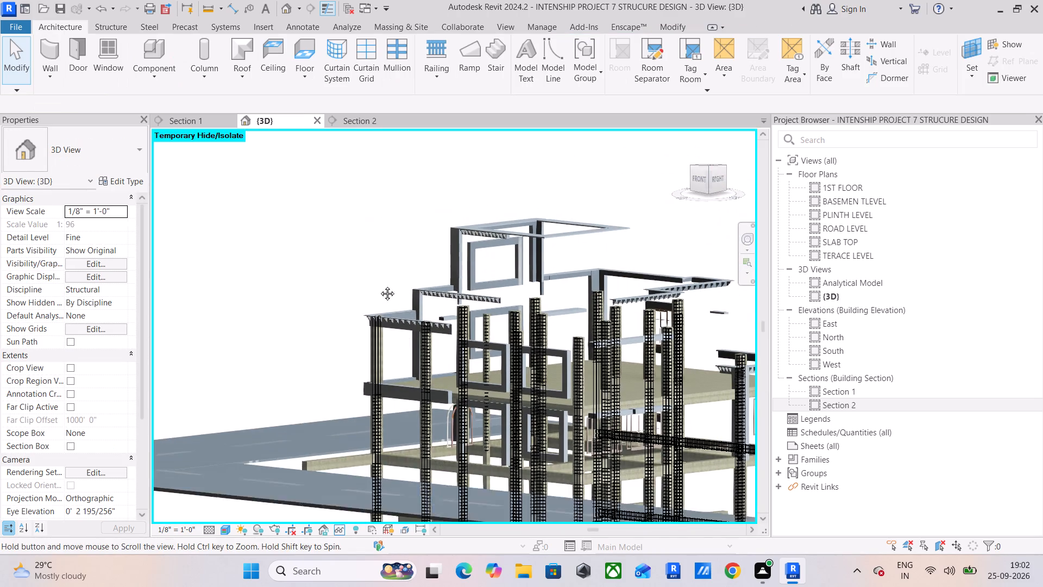
middle_click_drag(379, 285, 378, 282)
middle_click_drag(374, 461, 381, 466, "shift")
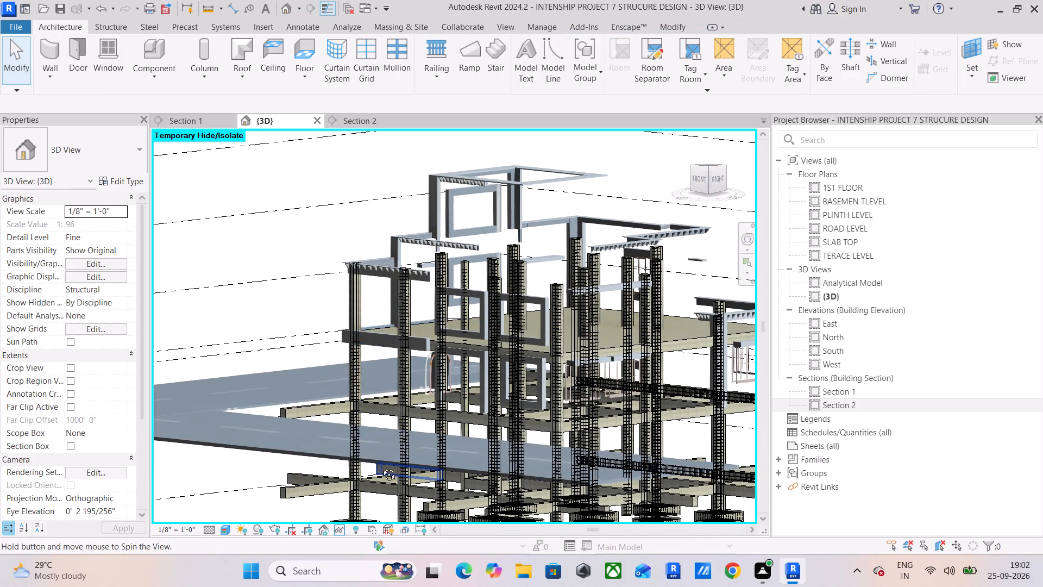
middle_click_drag(381, 466, 412, 487, "shift")
middle_click_drag(416, 485, 368, 248)
scroll(369, 256, "up", 1)
left_click(372, 402)
middle_click_drag(404, 366, 403, 344, "shift")
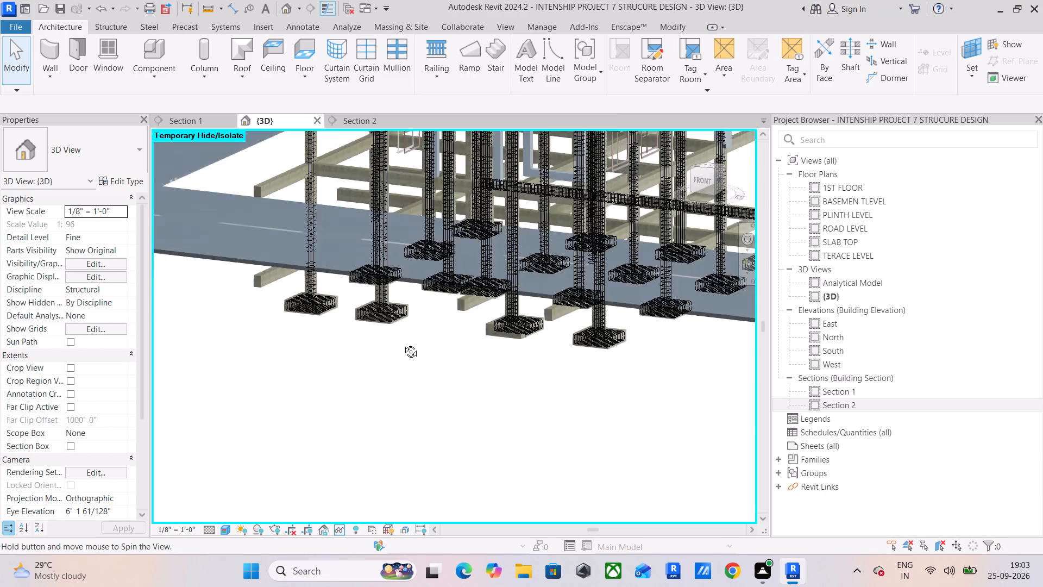
middle_click_drag(403, 344, 374, 319, "shift")
middle_click_drag(413, 275, 378, 410)
scroll(445, 360, "up", 4)
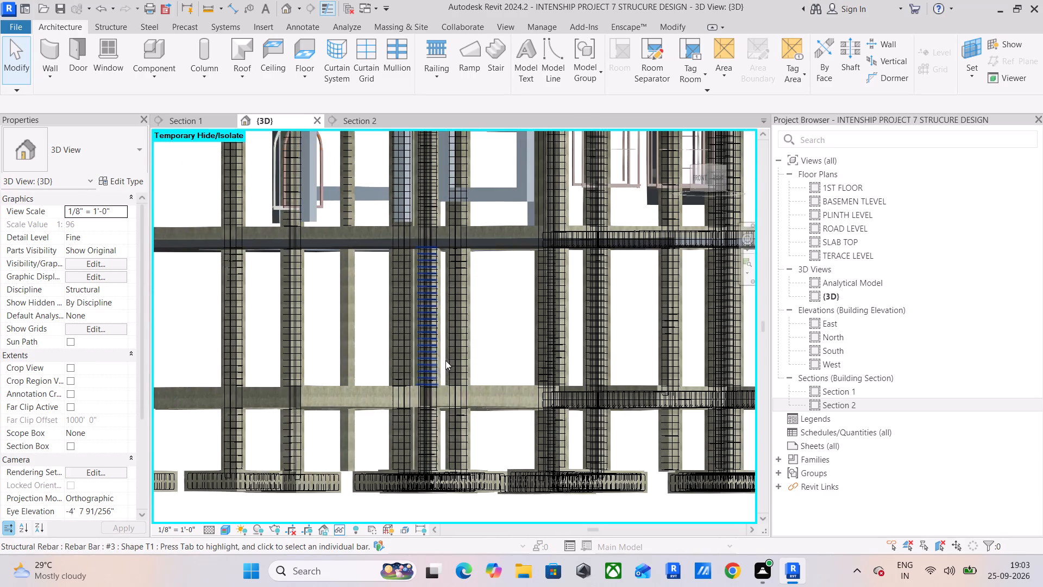
middle_click_drag(418, 378, 539, 386, "shift")
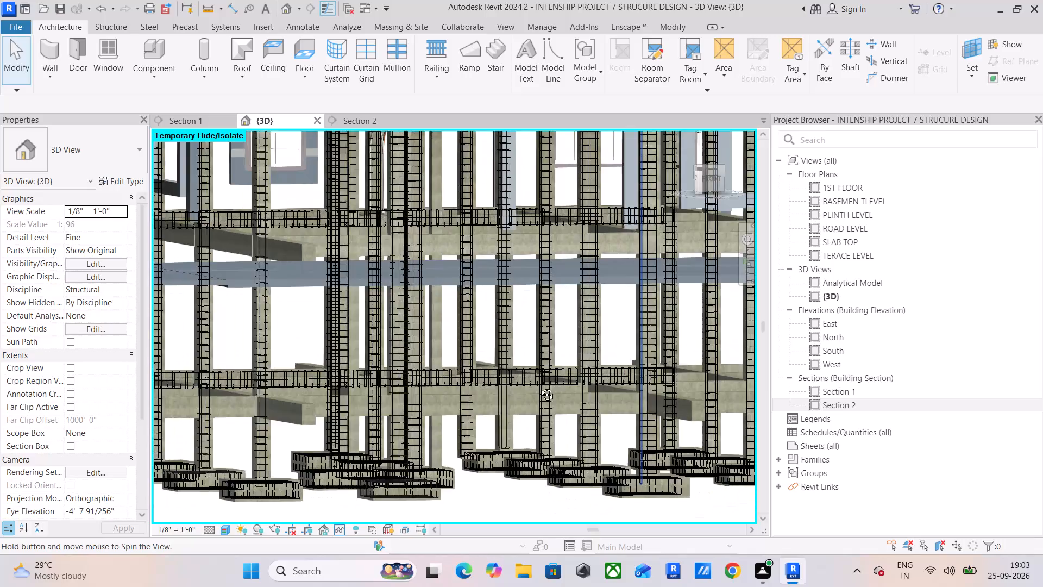
middle_click_drag(539, 386, 549, 397, "shift")
middle_click_drag(557, 392, 265, 407)
scroll(431, 418, "up", 1, "shift")
middle_click_drag(431, 417, 433, 401, "shift")
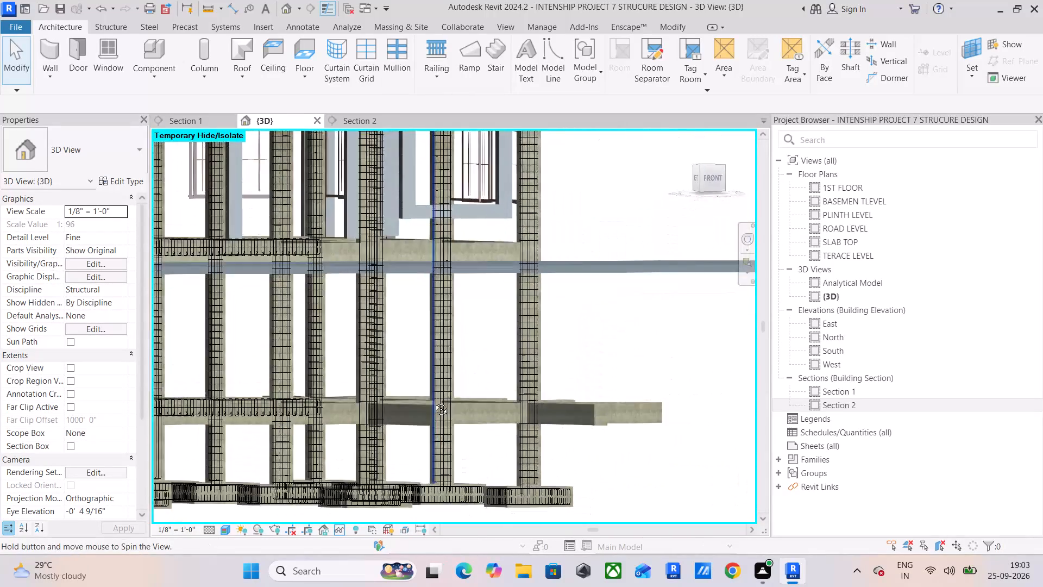
middle_click_drag(433, 401, 336, 430, "shift")
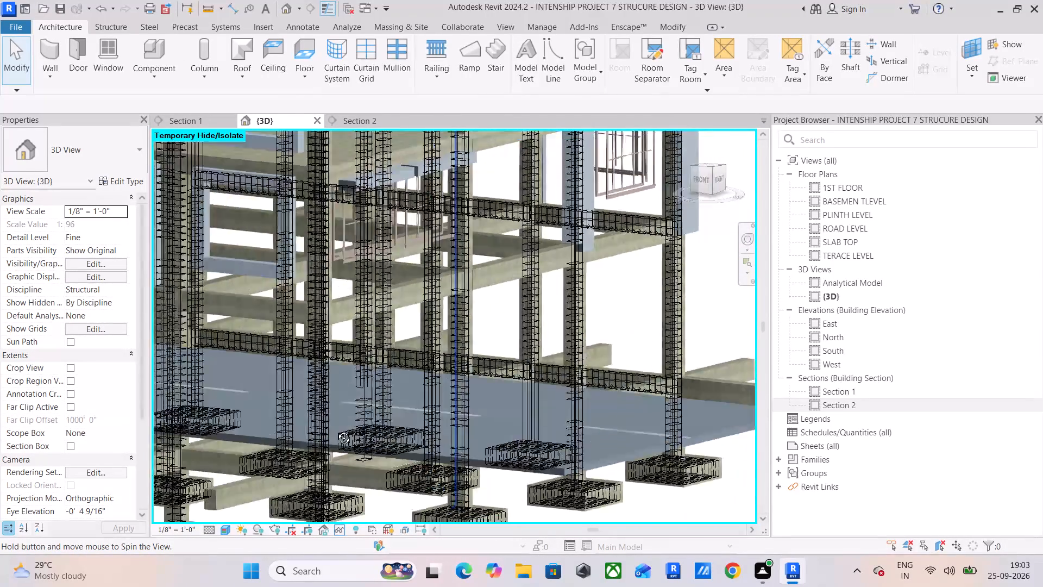
middle_click_drag(336, 430, 356, 428, "shift")
In Section 2, delete the #3 T1 tie set above plinth level in the 9" x 9" column between grids C and D.
left_click(368, 127)
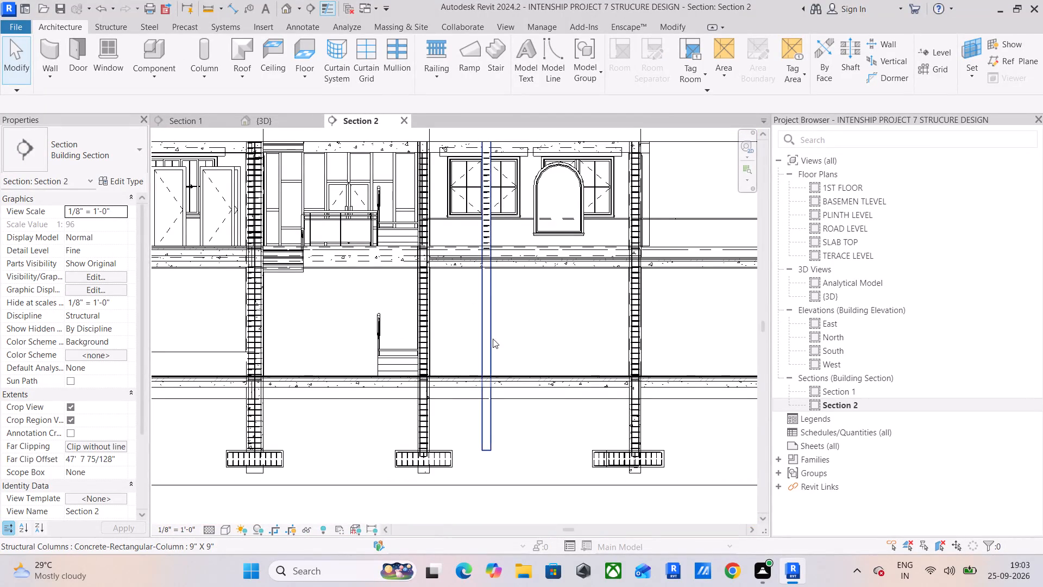
middle_click_drag(493, 290, 493, 441)
scroll(486, 379, "up", 10)
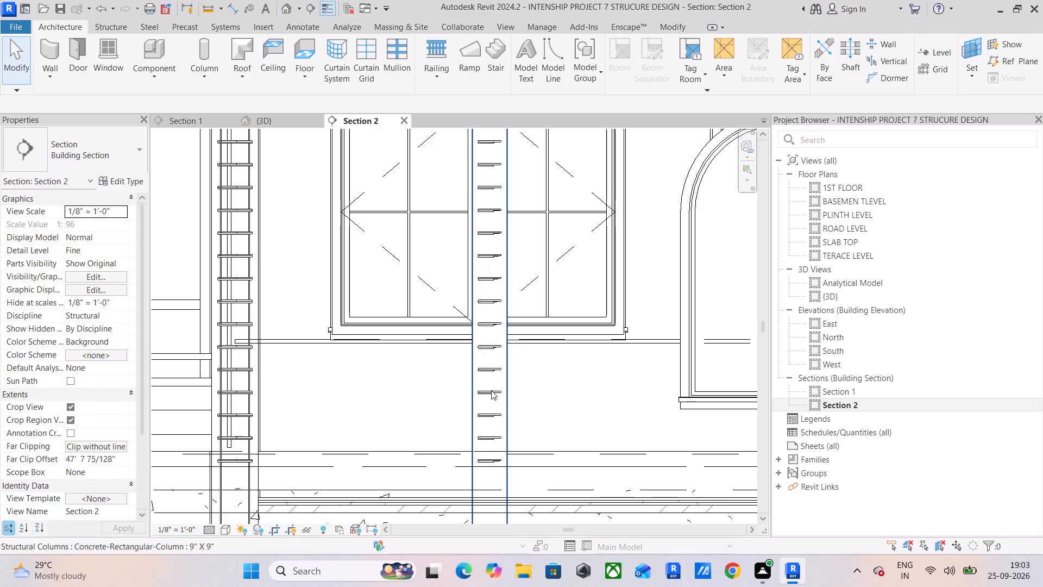
left_click(491, 390)
key("Delete")
scroll(491, 390, "down", 4)
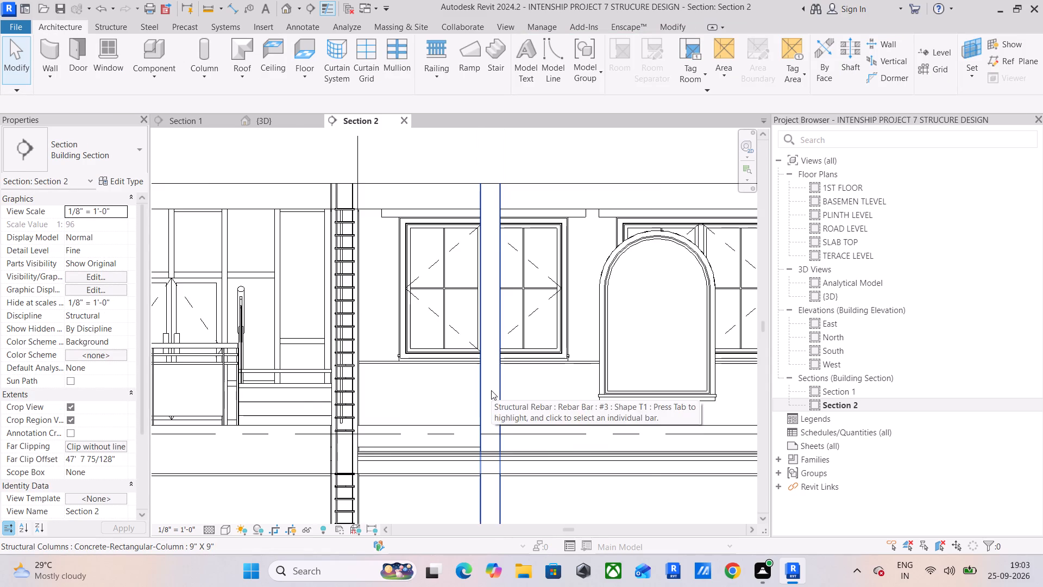
scroll(491, 390, "down", 1)
middle_click_drag(491, 390, 468, 270)
scroll(337, 340, "up", 6)
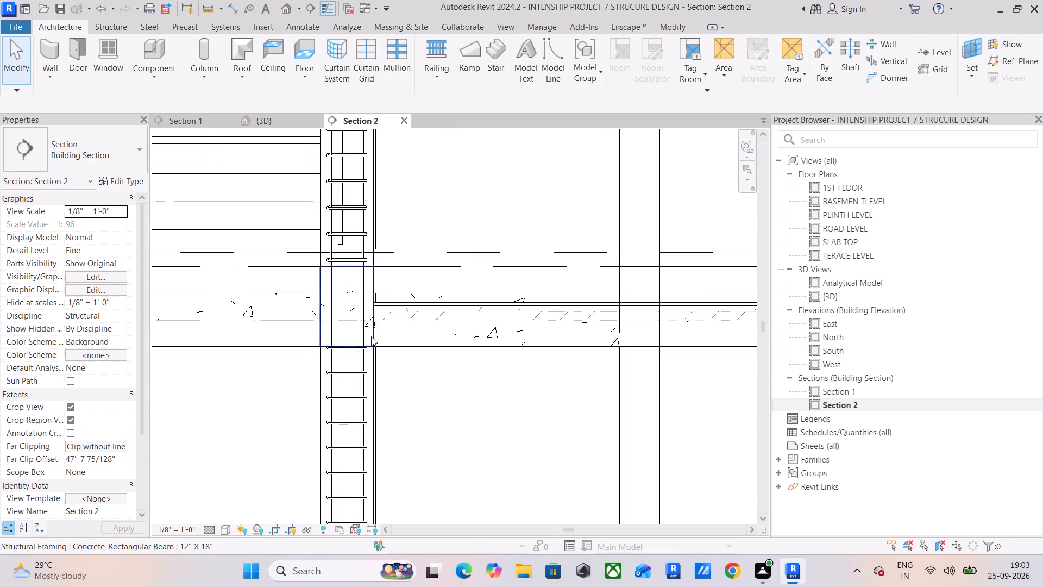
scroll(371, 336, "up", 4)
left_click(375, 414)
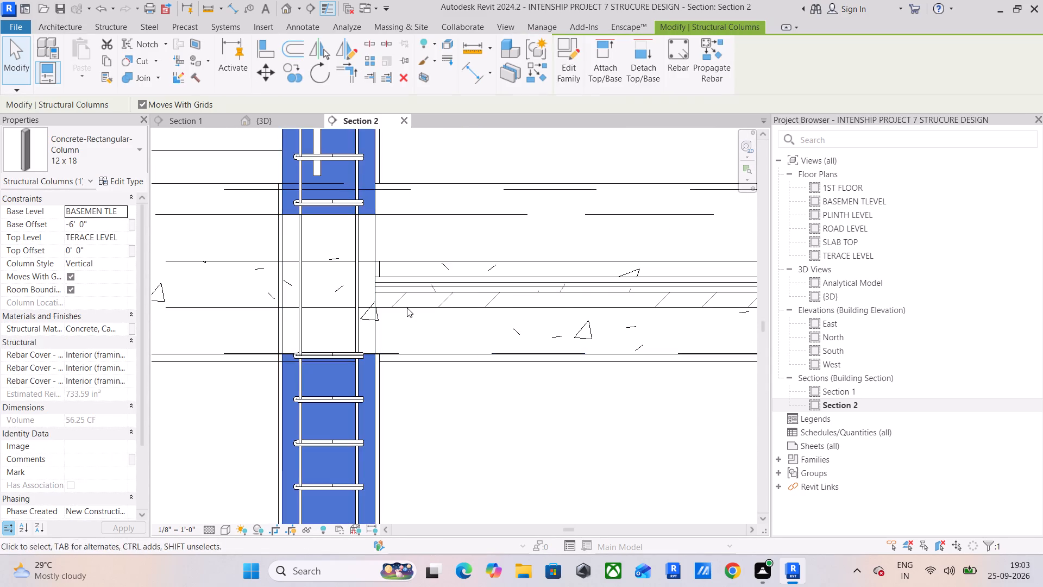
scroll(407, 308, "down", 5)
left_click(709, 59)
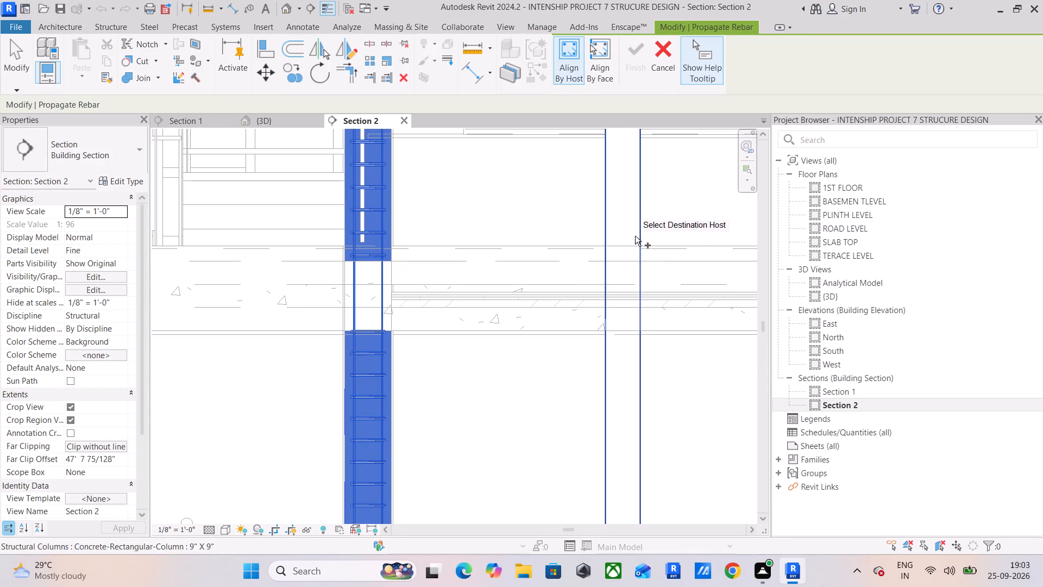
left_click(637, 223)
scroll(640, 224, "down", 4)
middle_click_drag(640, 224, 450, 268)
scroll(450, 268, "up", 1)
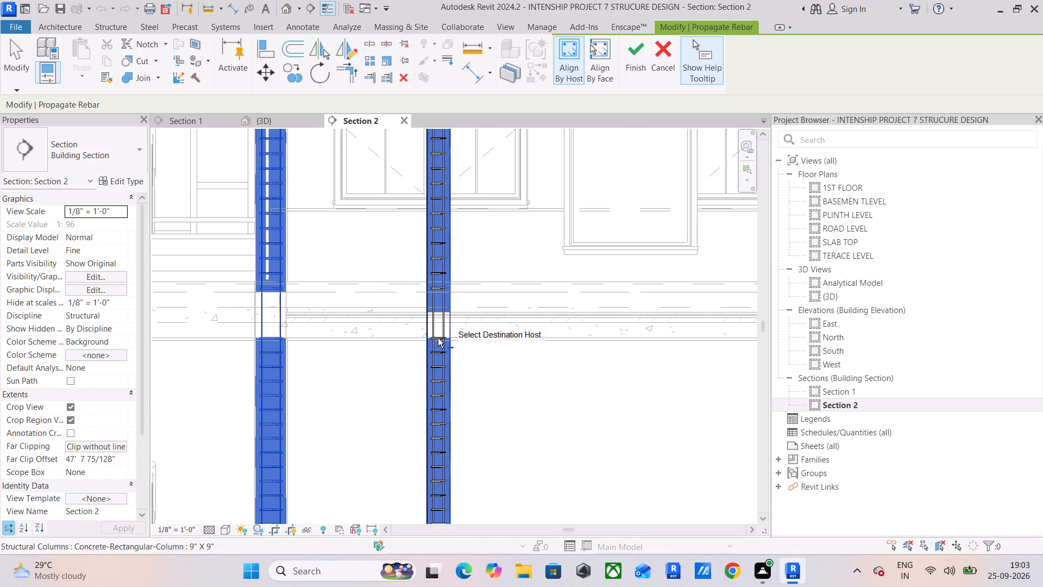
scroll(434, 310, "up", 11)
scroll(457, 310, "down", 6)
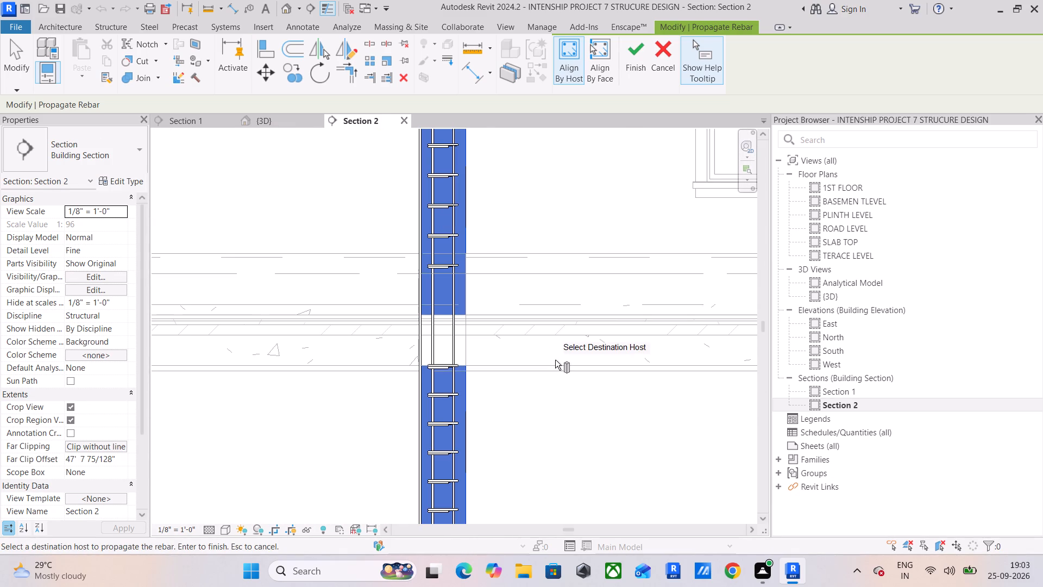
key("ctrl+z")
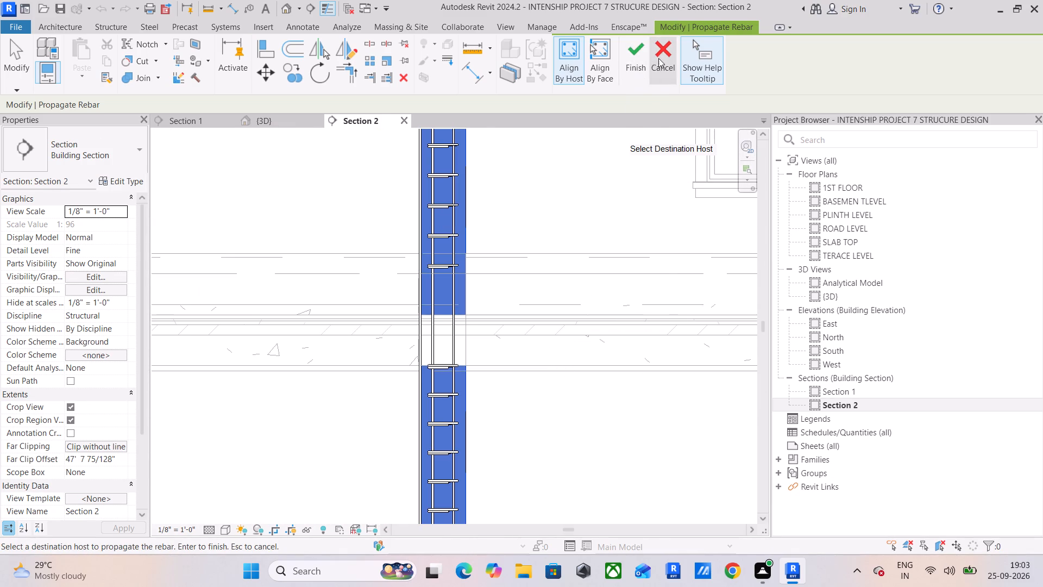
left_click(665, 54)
Examine the reinforced frame in Section 2 and from several sides in the 3D view for remaining stray ties.
scroll(571, 242, "down", 6)
middle_click_drag(573, 288, 375, 289)
scroll(410, 304, "down", 8)
middle_click_drag(419, 327, 438, 382, "shift")
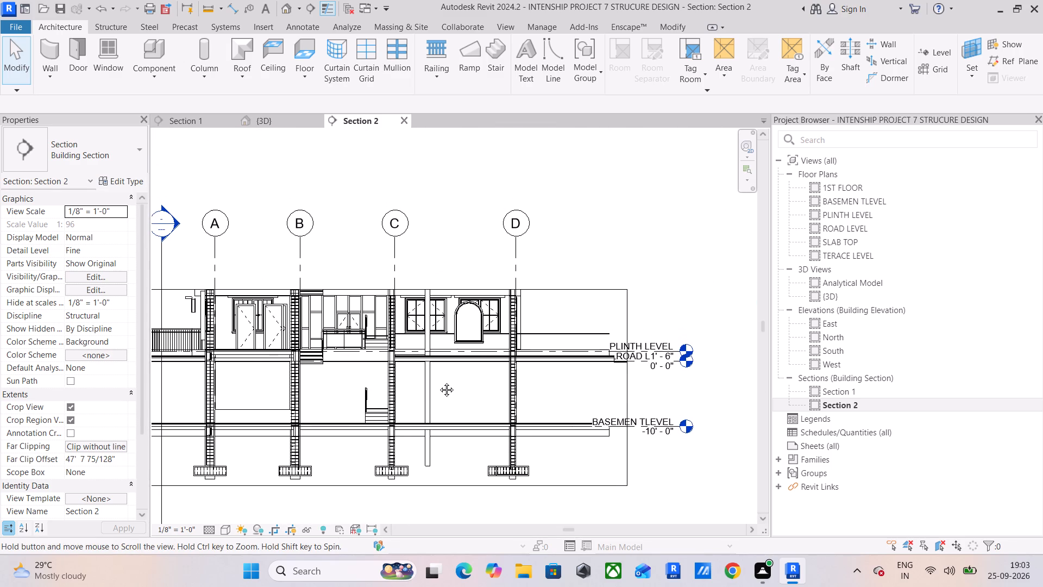
middle_click_drag(438, 382, 438, 368, "shift")
left_click(283, 122)
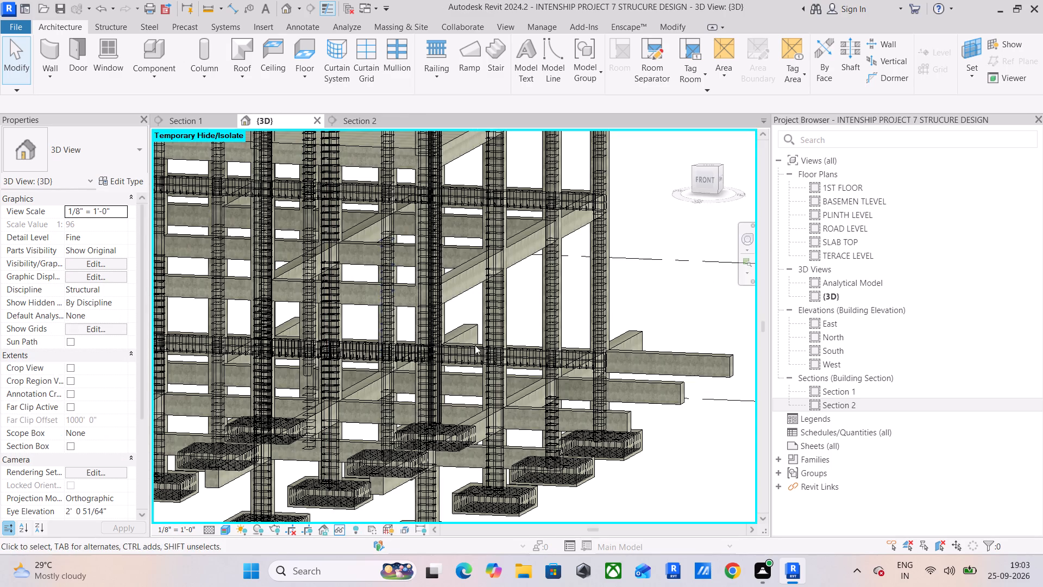
middle_click_drag(509, 329, 596, 324, "shift")
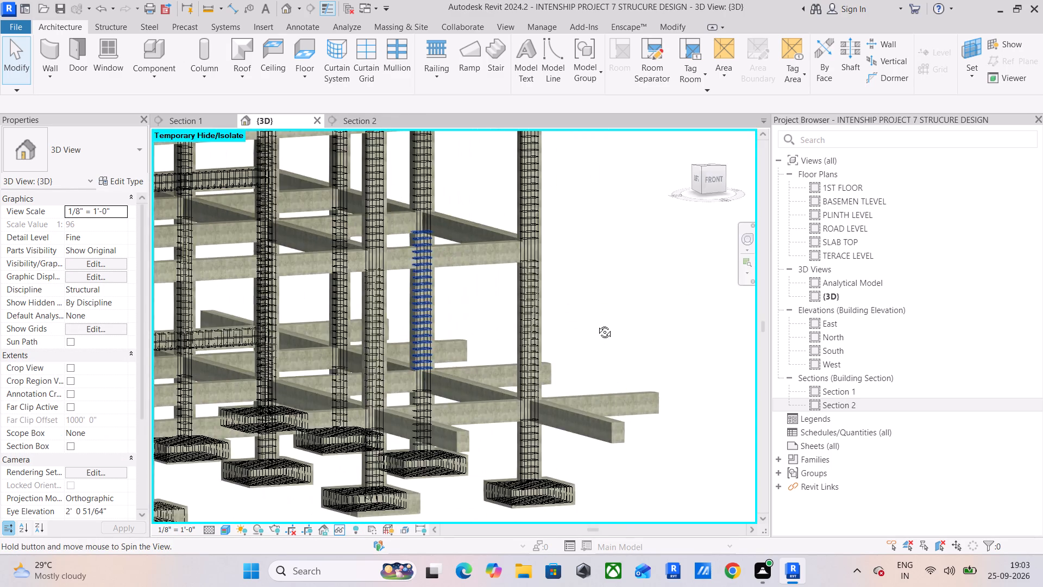
middle_click_drag(596, 324, 376, 339, "shift")
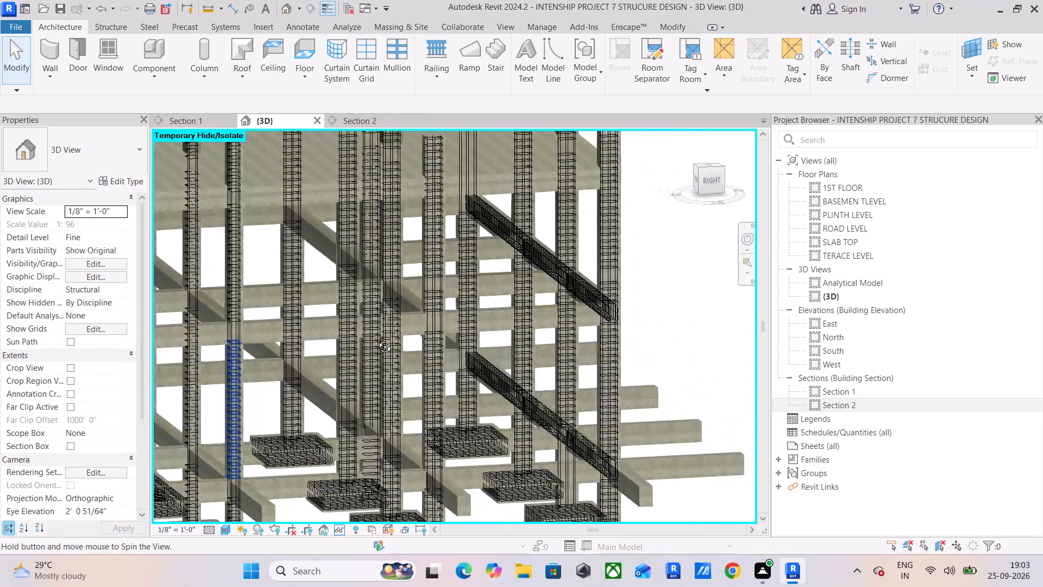
middle_click_drag(376, 339, 425, 335, "shift")
scroll(425, 335, "down", 6)
middle_click_drag(426, 335, 460, 386, "shift")
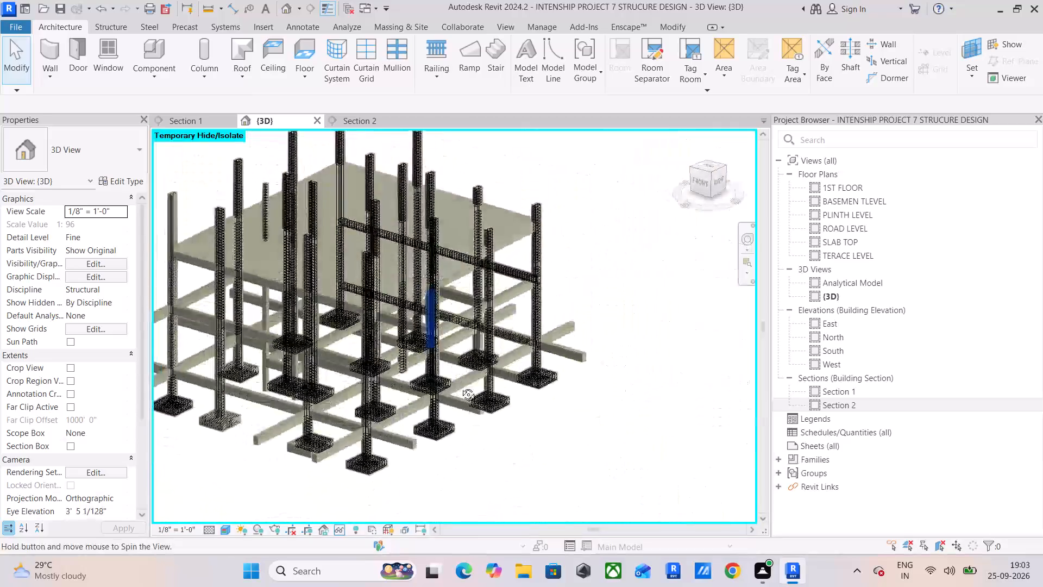
middle_click_drag(460, 386, 445, 420, "shift")
middle_click_drag(365, 316, 404, 412)
middle_click_drag(350, 340, 439, 338, "shift")
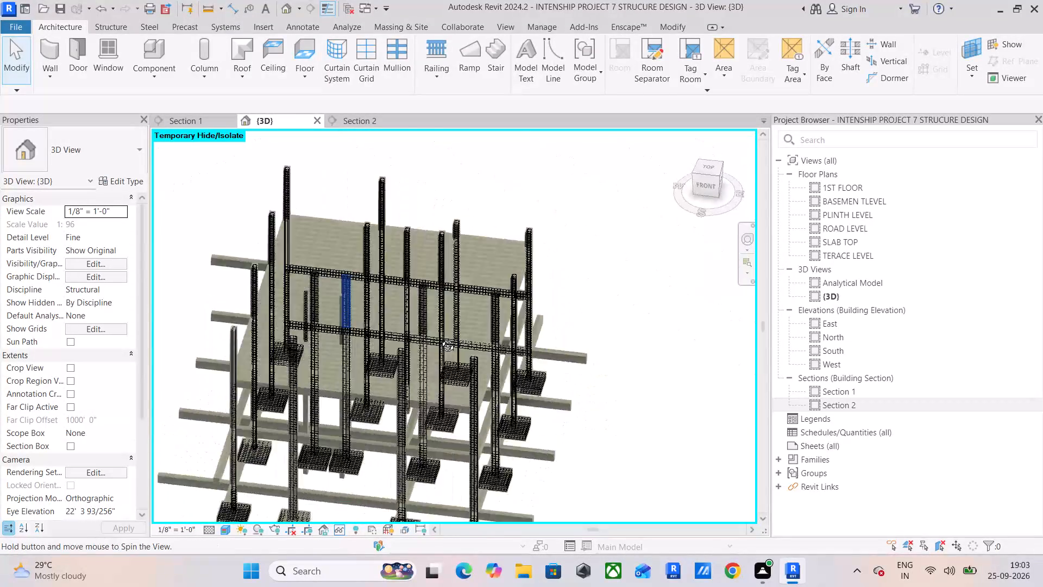
middle_click_drag(439, 338, 498, 301, "shift")
In the 3D view, delete the remaining #3 T1 tie set in the 9" x 9" column above the slab.
middle_click_drag(334, 286, 434, 310, "shift")
scroll(310, 298, "up", 10)
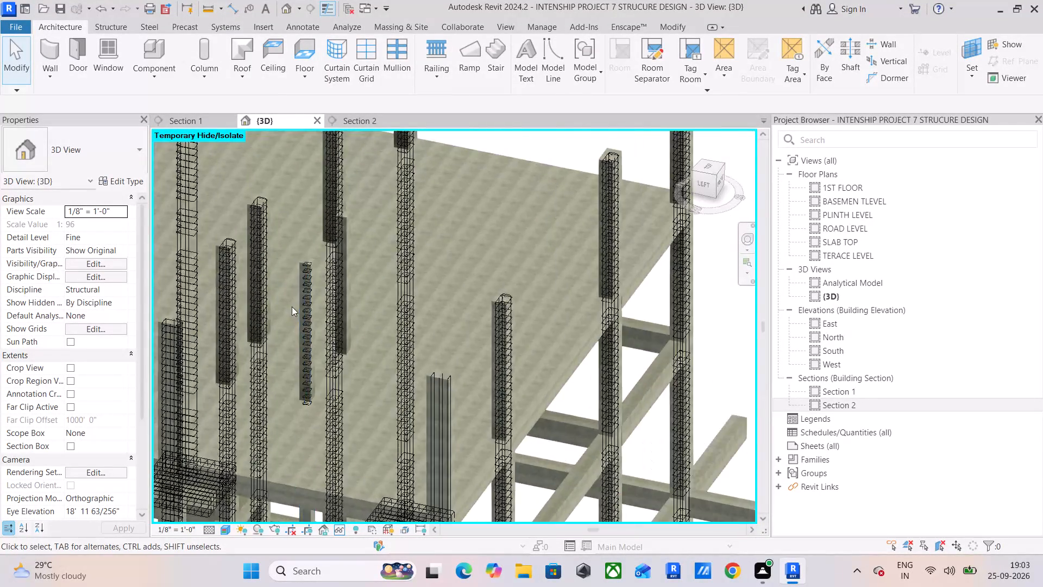
scroll(292, 307, "up", 1)
middle_click_drag(379, 285, 299, 269, "shift")
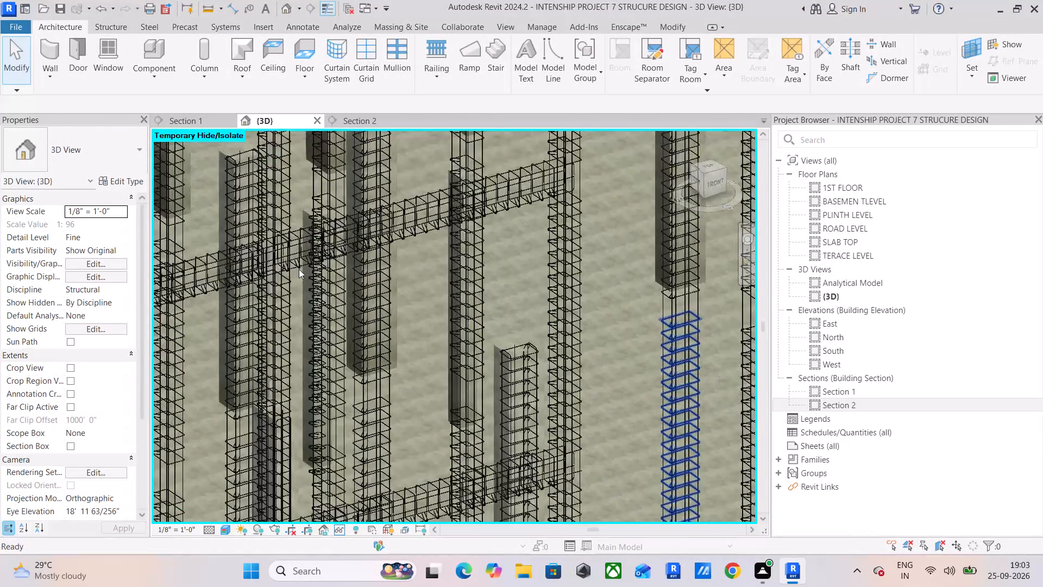
left_click(314, 238)
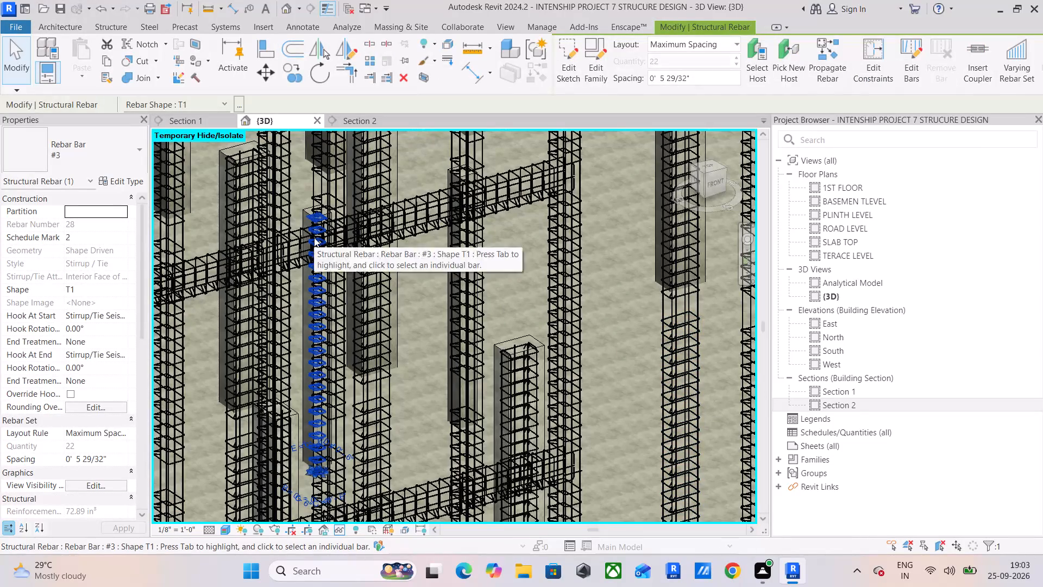
key("Delete")
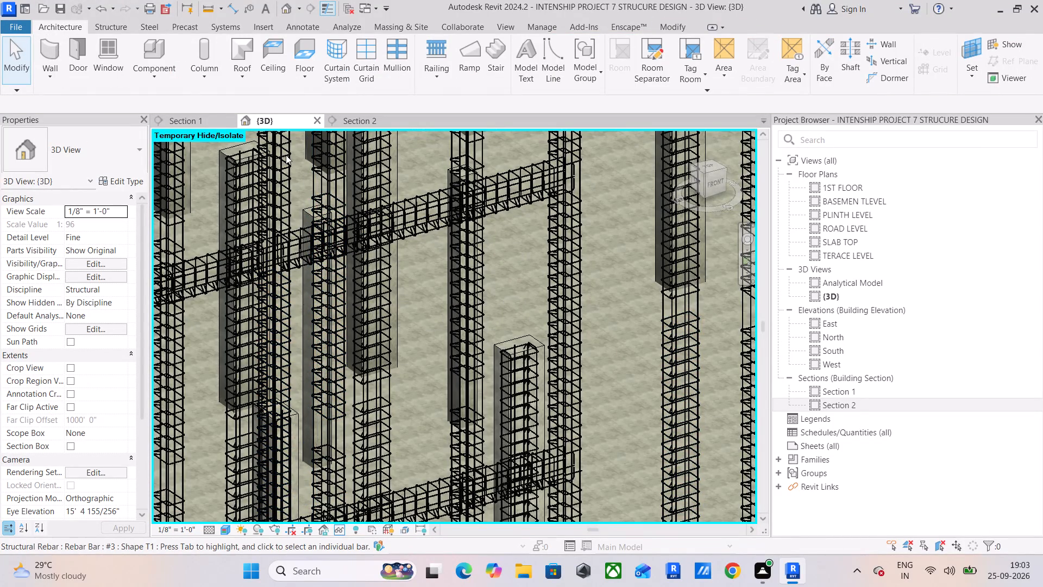
Select the cleared 9" x 9" column and examine its location in Section 2 relative to grids C and D.
left_click(303, 216)
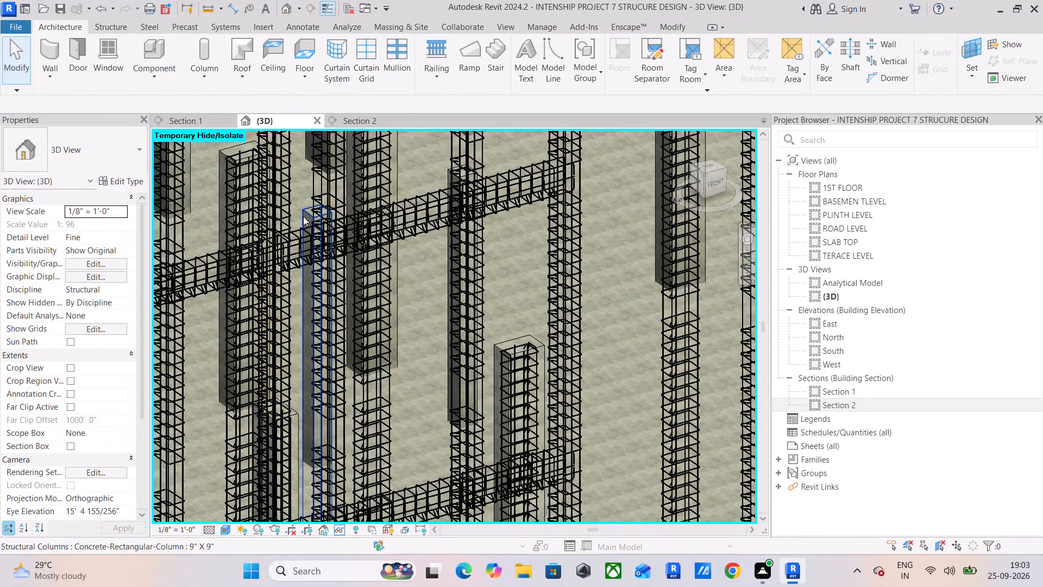
left_click(351, 122)
middle_click_drag(365, 260, 443, 248)
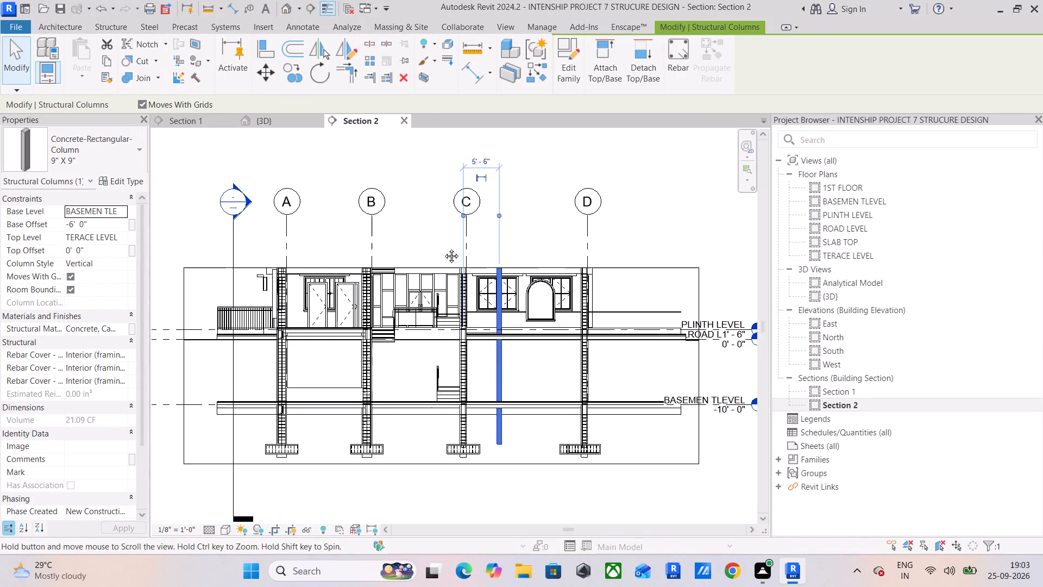
middle_click_drag(443, 248, 445, 247)
scroll(506, 270, "up", 10)
scroll(506, 270, "down", 6)
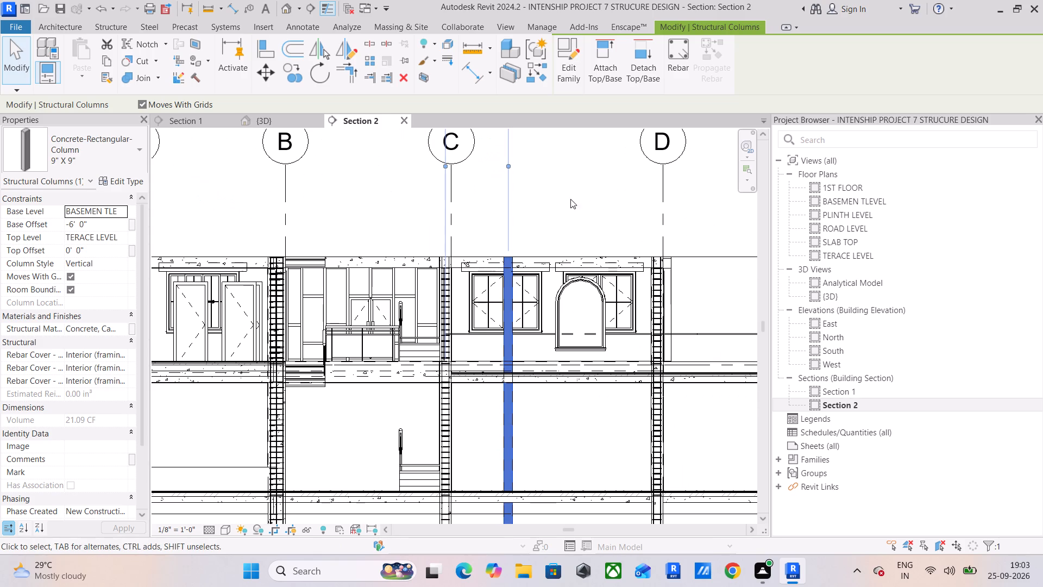
left_click(571, 197)
scroll(420, 257, "up", 5)
scroll(504, 271, "up", 4)
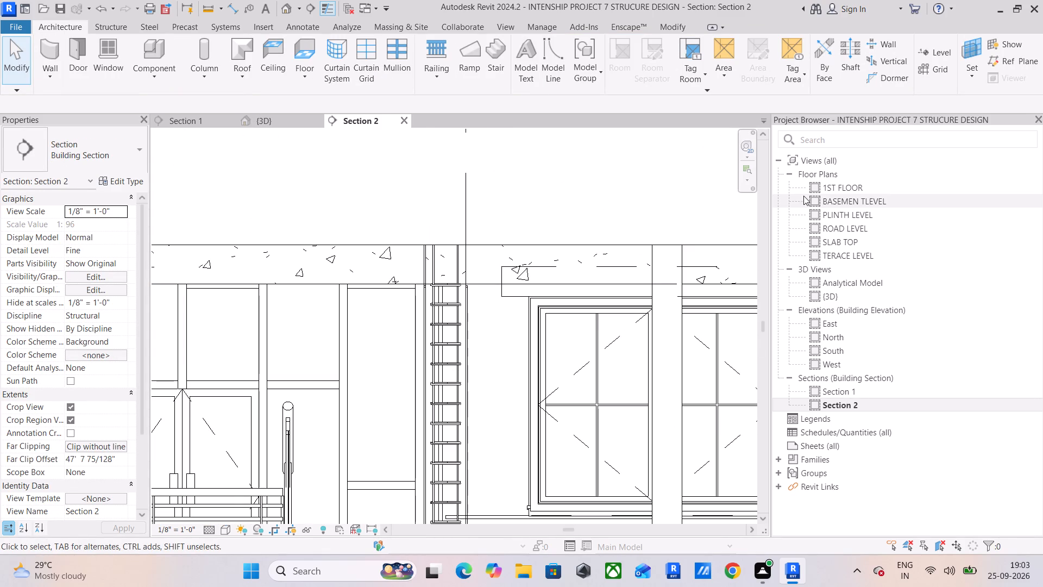
scroll(860, 203, "up", 3)
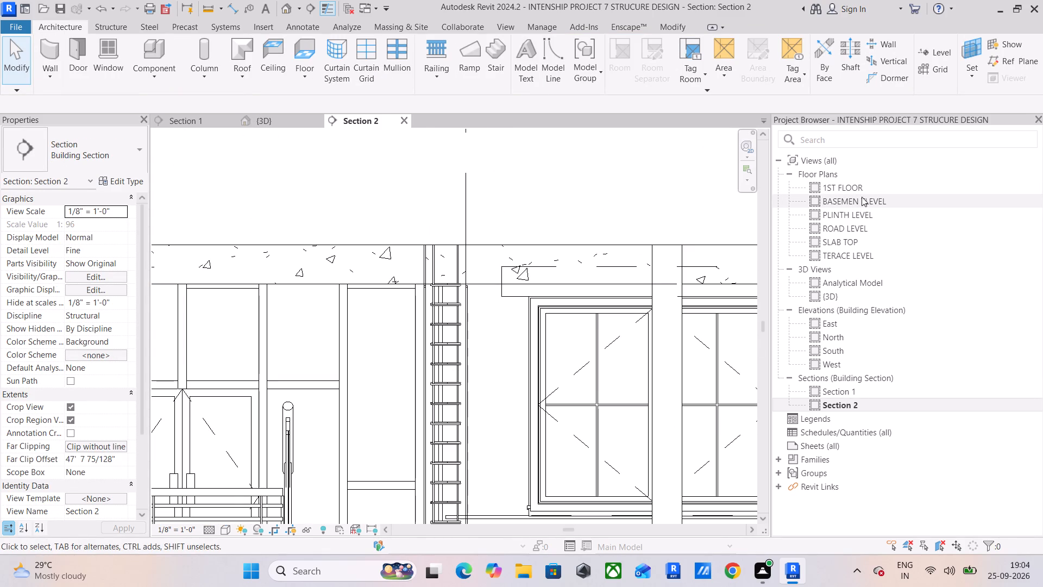
In the BASEMEN TLEVEL floor plan, assign the COLUMN COVER 1 1/2" rebar cover to the 9" x 9" column between grids 1 and 2, below grid C.
double_click(864, 206)
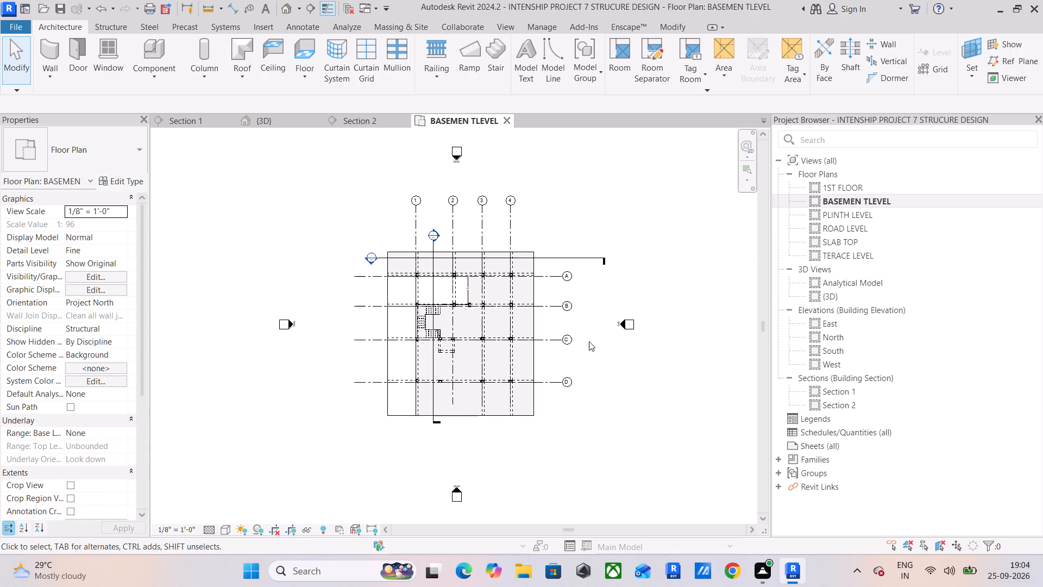
scroll(449, 289, "up", 6)
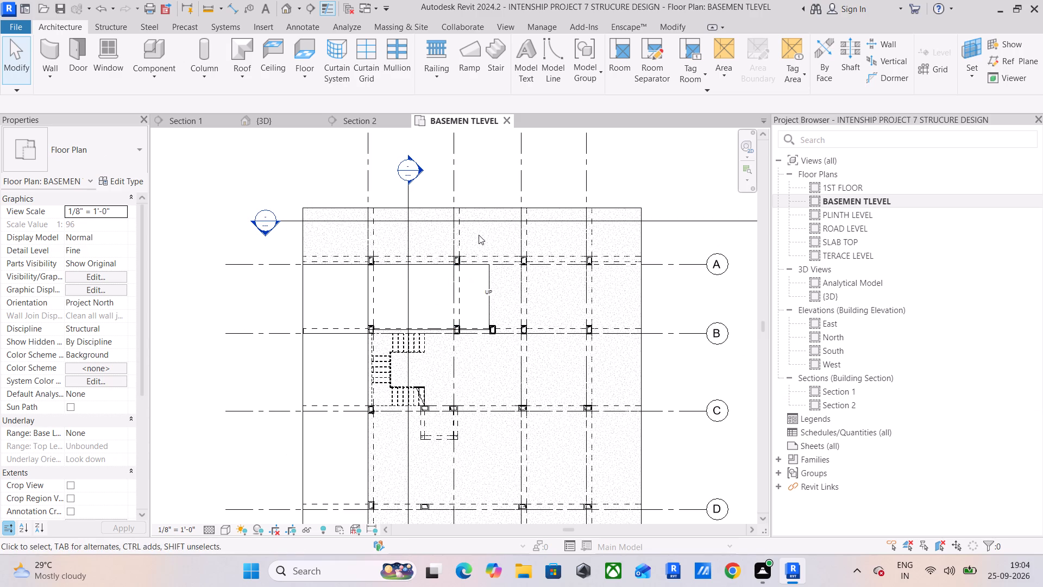
left_click(441, 221)
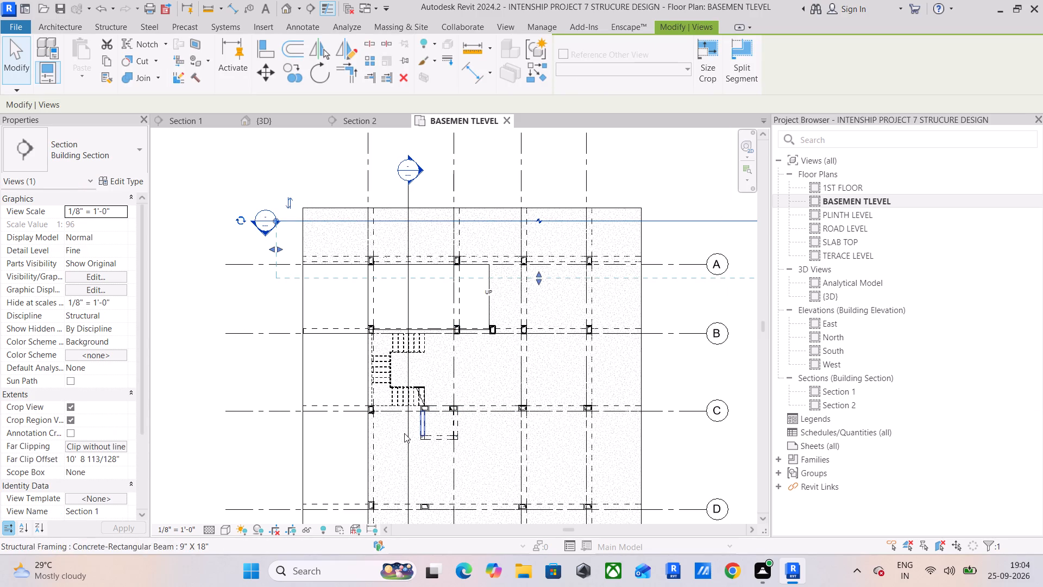
scroll(406, 429, "up", 5)
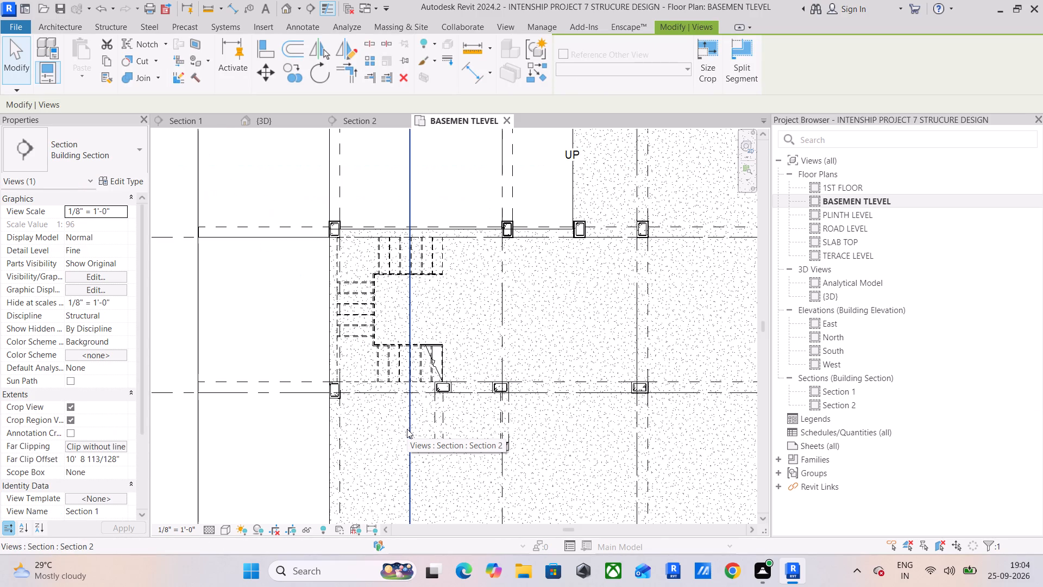
scroll(407, 429, "up", 6)
middle_click_drag(407, 429, 370, 371)
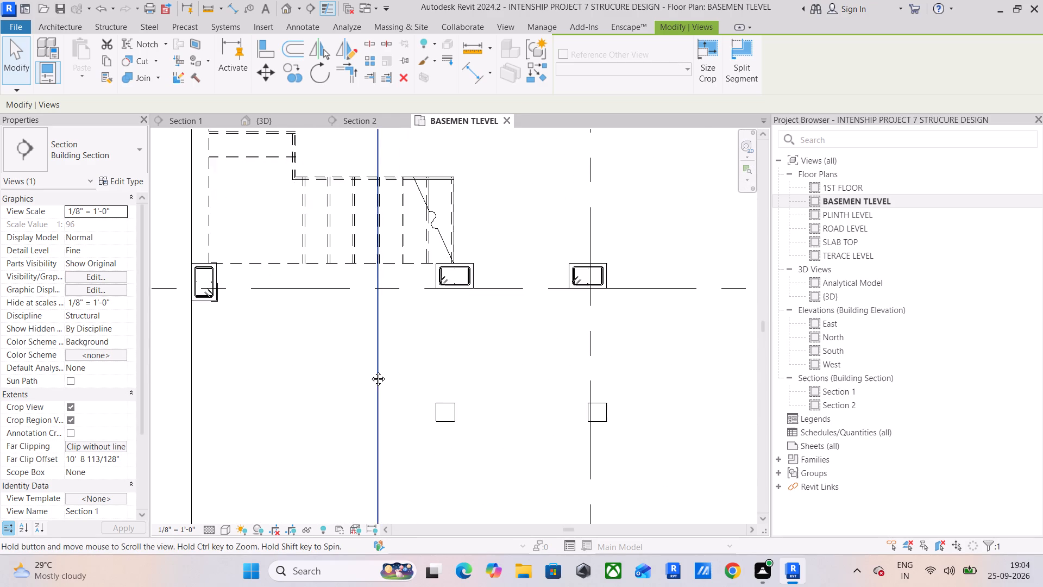
middle_click_drag(370, 371, 263, 349)
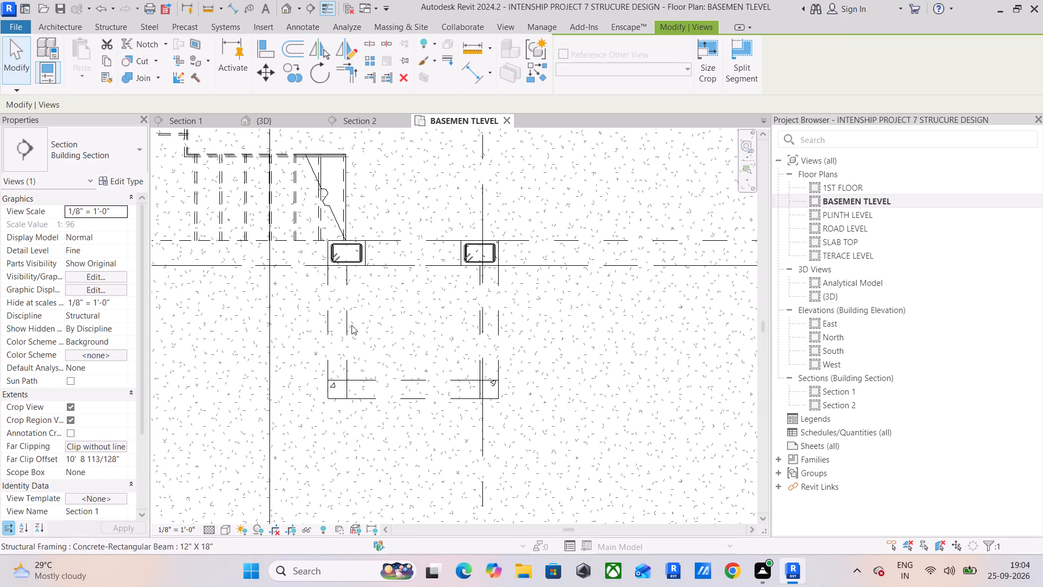
scroll(343, 395, "up", 4)
middle_click_drag(343, 395, 382, 390)
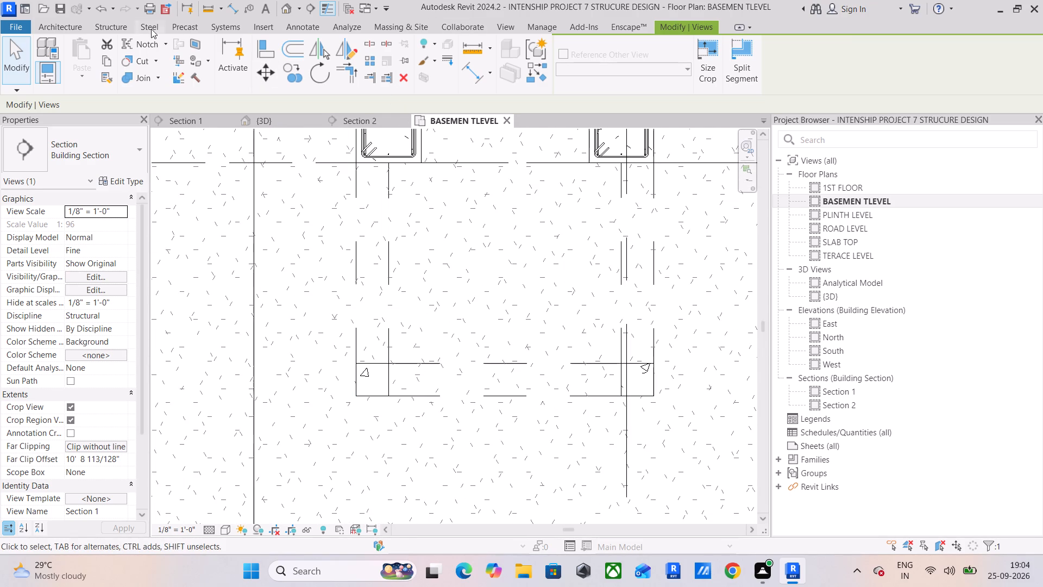
left_click(105, 25)
left_click(570, 66)
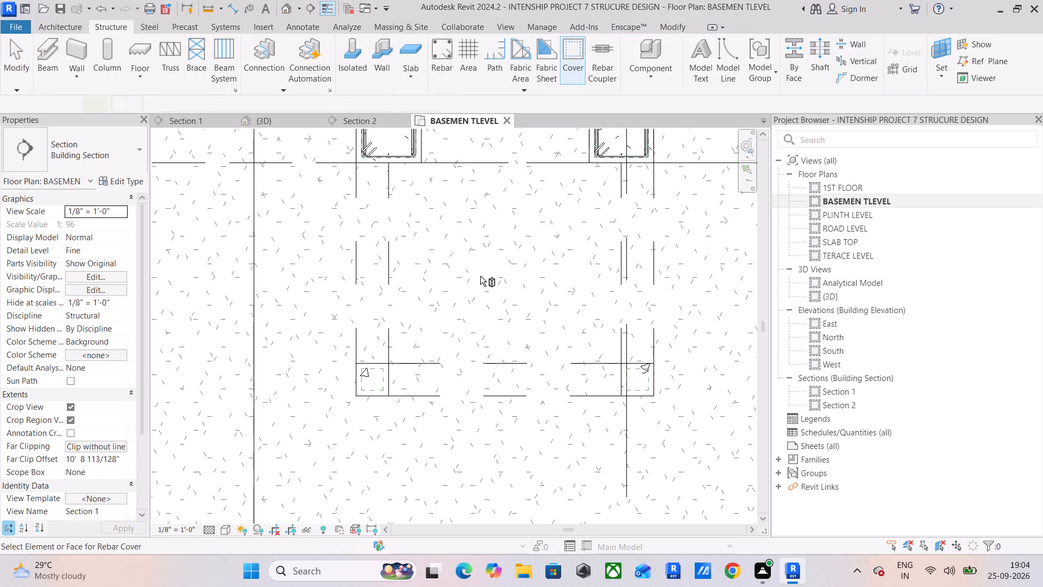
left_click(367, 376)
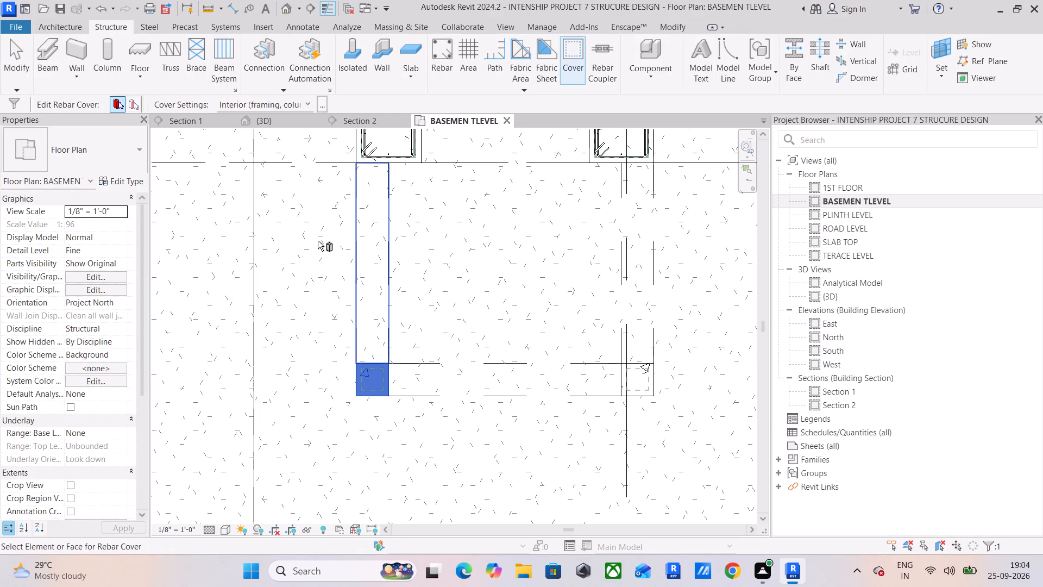
left_click(309, 105)
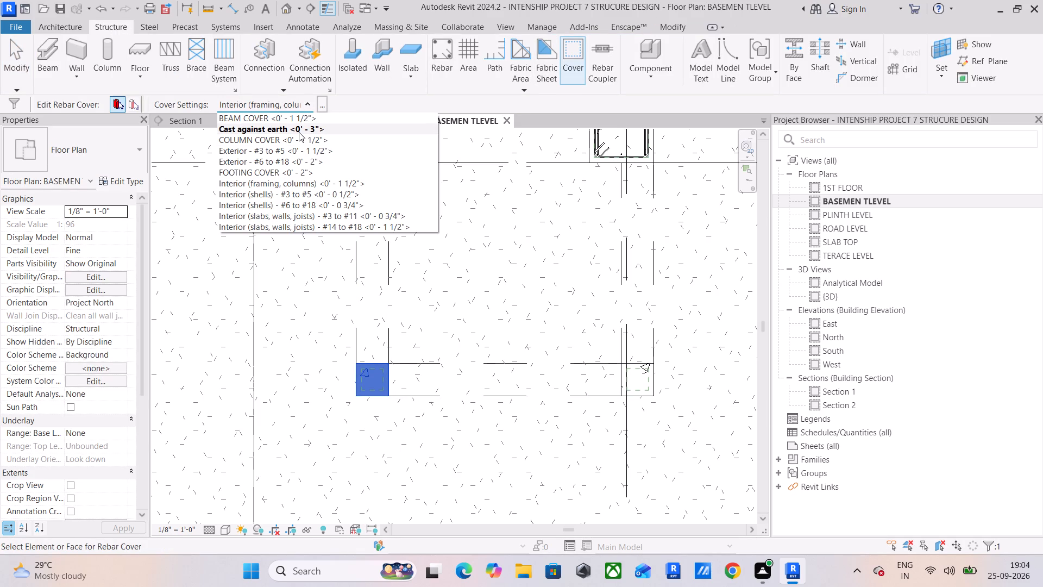
left_click(298, 143)
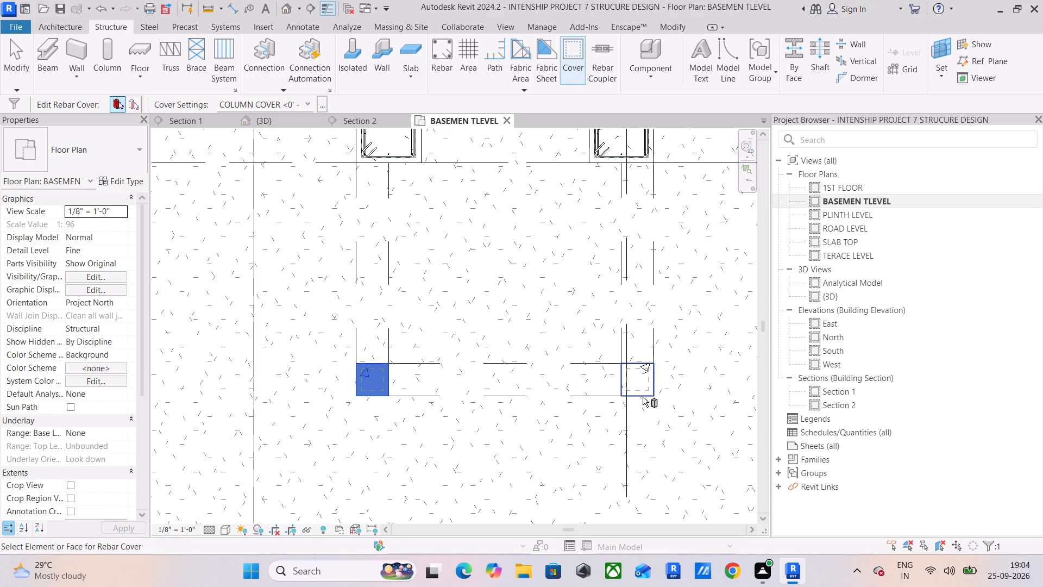
Assign the COLUMN COVER 1 1/2" rebar cover to the matching 9" x 9" column on grid 2 and check both columns' cover settings.
left_click(643, 397)
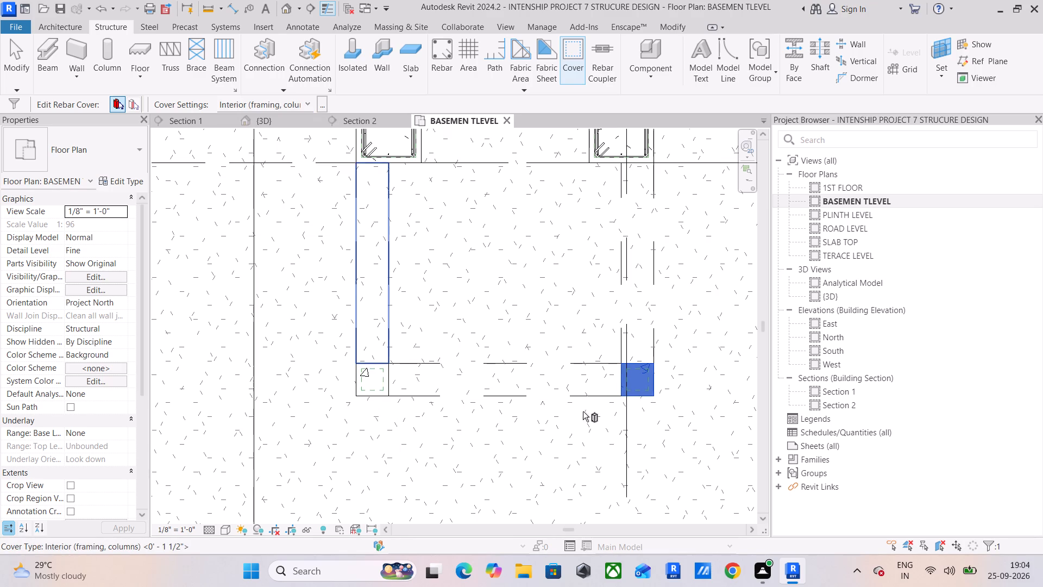
left_click(307, 105)
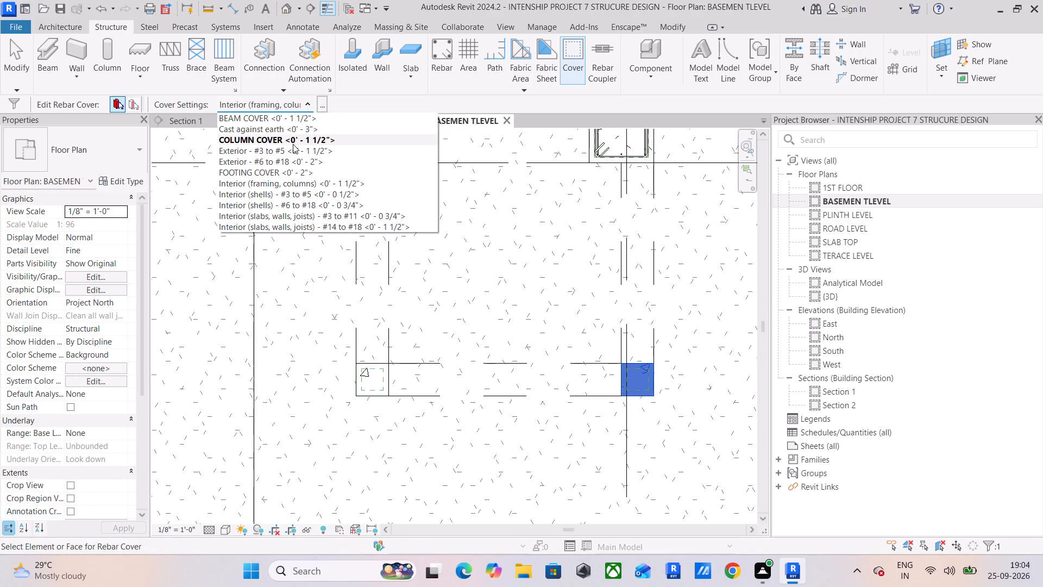
left_click(293, 144)
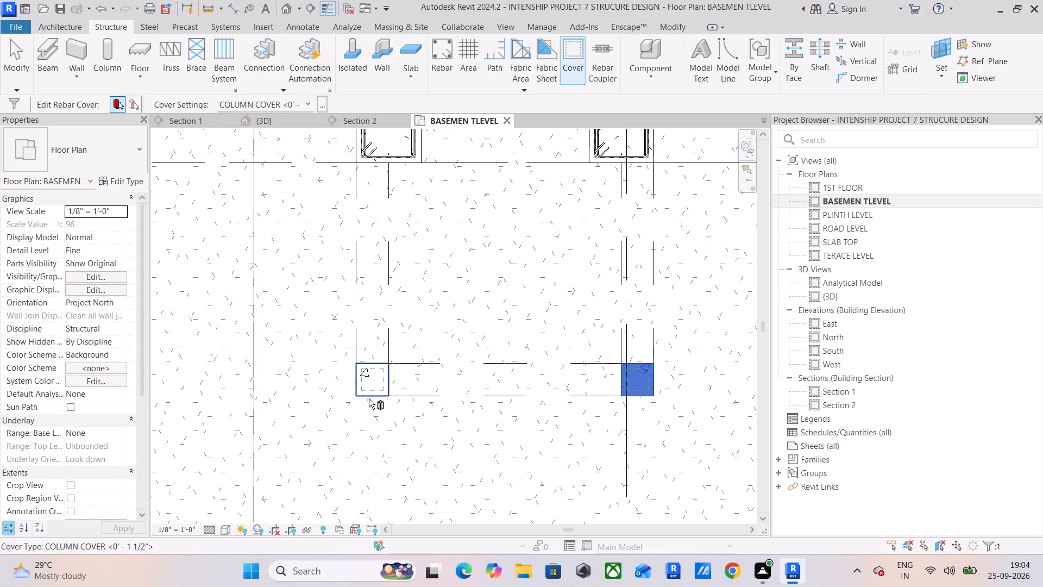
left_click(369, 399)
left_click(646, 397)
Place a single #3 stirrup of rebar shape T1 inside the cover of the 9" x 9" column between grids 1 and 2.
left_click(445, 63)
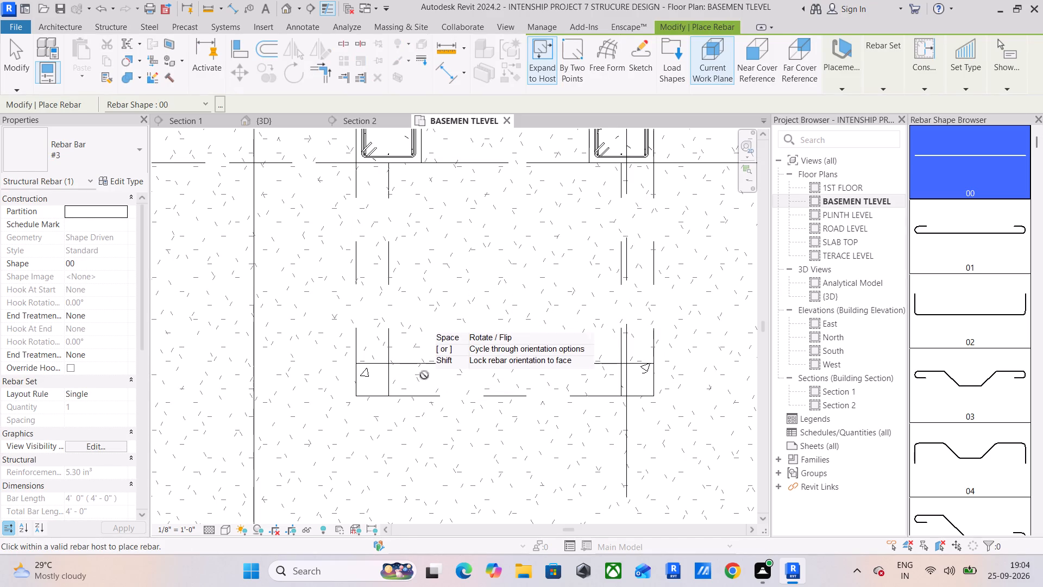
scroll(994, 272, "down", 20)
scroll(994, 272, "down", 20)
scroll(994, 272, "down", 3)
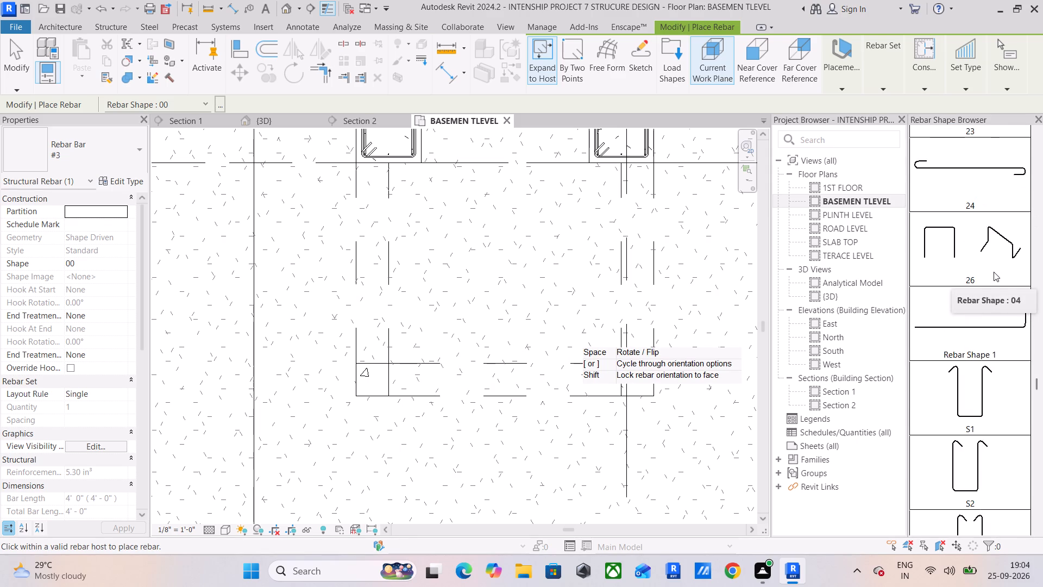
scroll(994, 272, "down", 20)
scroll(994, 272, "up", 1)
scroll(994, 272, "down", 4)
scroll(998, 323, "down", 5)
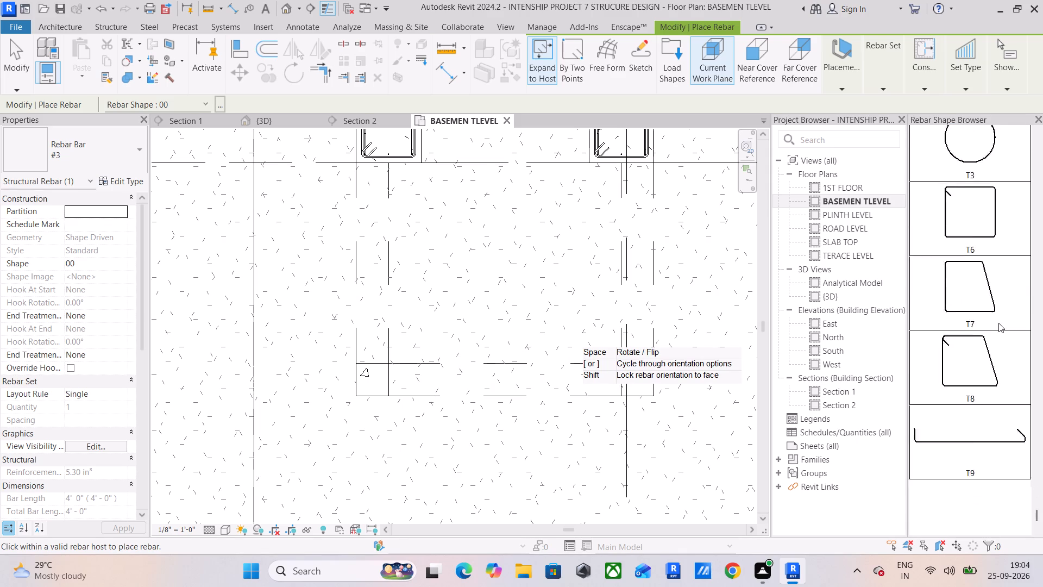
scroll(998, 323, "down", 1)
scroll(998, 323, "up", 7)
left_click(974, 235)
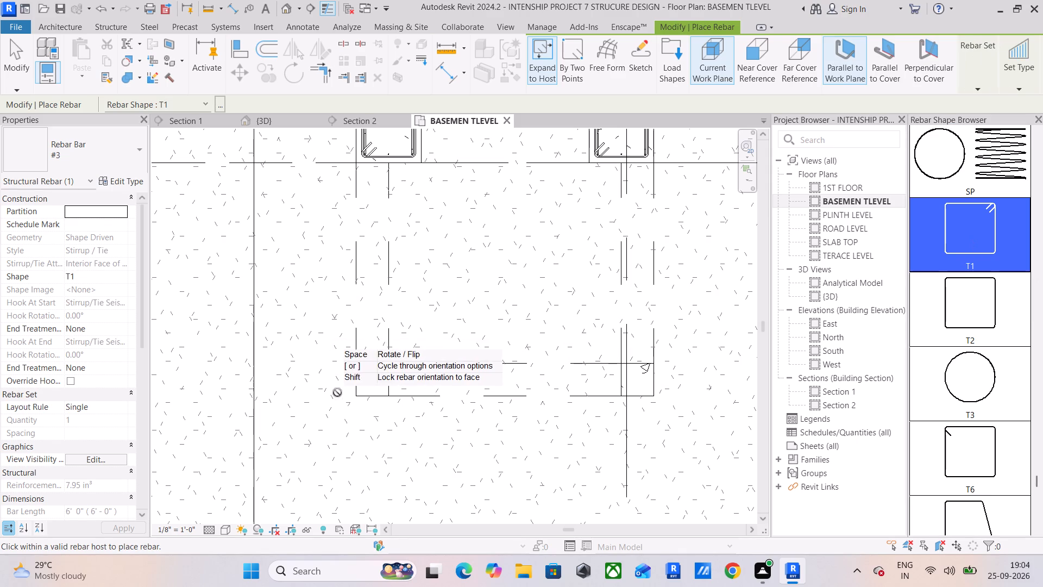
scroll(375, 381, "up", 11)
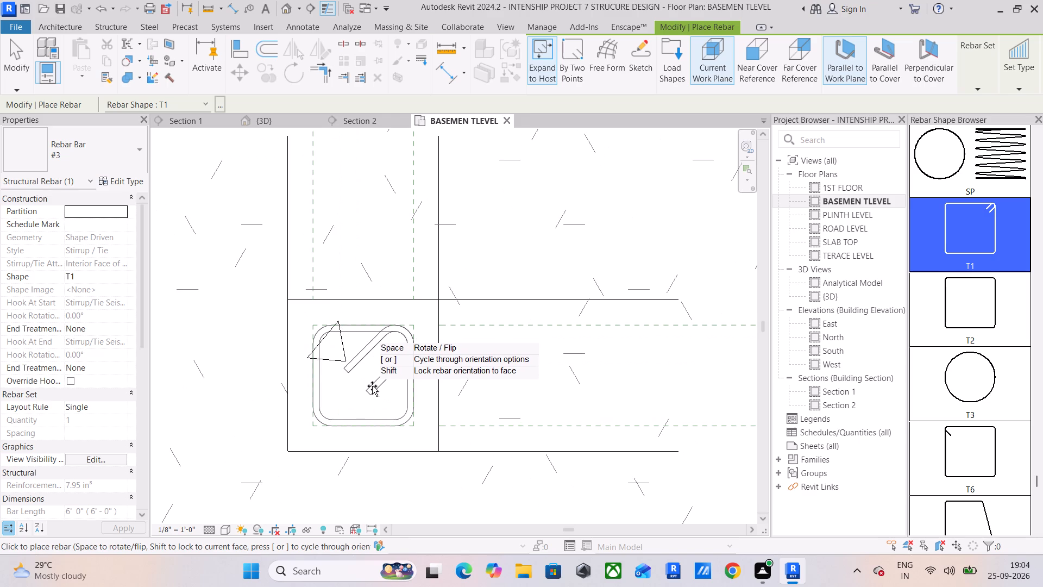
left_click(316, 405)
middle_click_drag(407, 395, 256, 396)
middle_click_drag(557, 398, 314, 413)
scroll(319, 406, "down", 9)
middle_click_drag(538, 401, 474, 399)
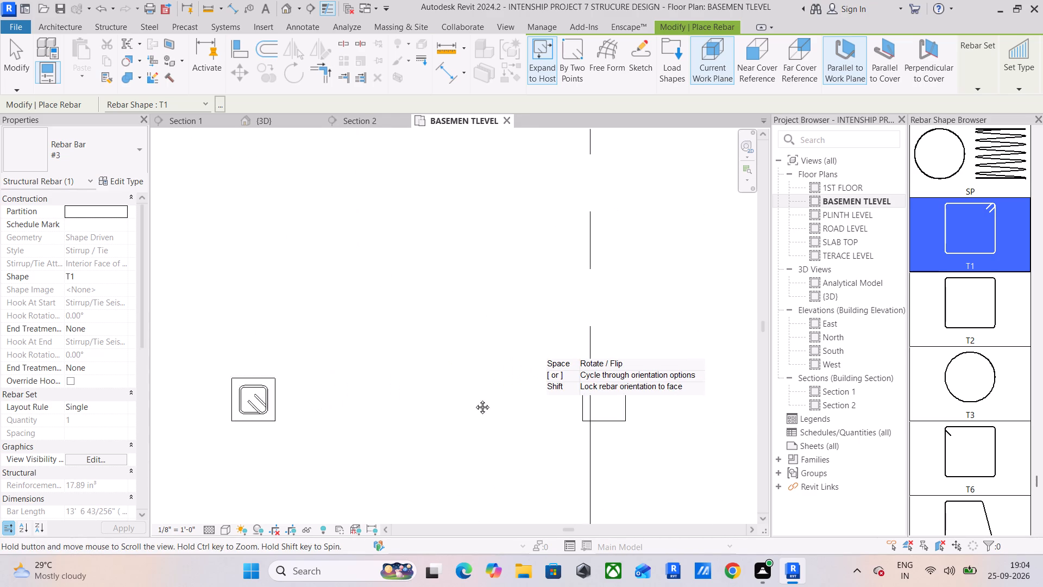
middle_click_drag(474, 399, 626, 365)
scroll(372, 360, "up", 11)
key("Escape")
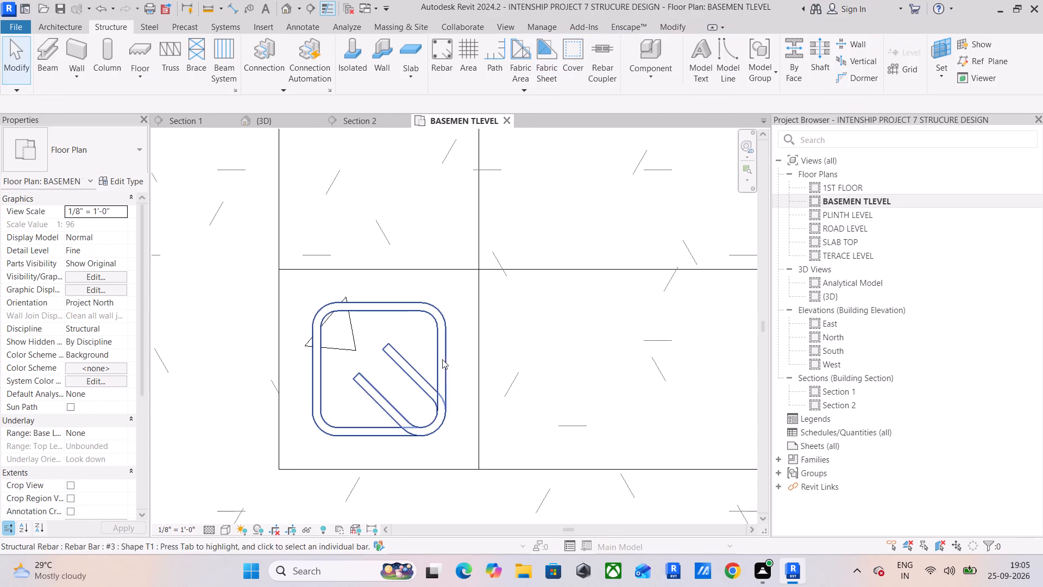
Place a straight #3 vertical bar, rebar shape 00, perpendicular to cover inside the T1 tie's upper-left corner.
left_click(439, 73)
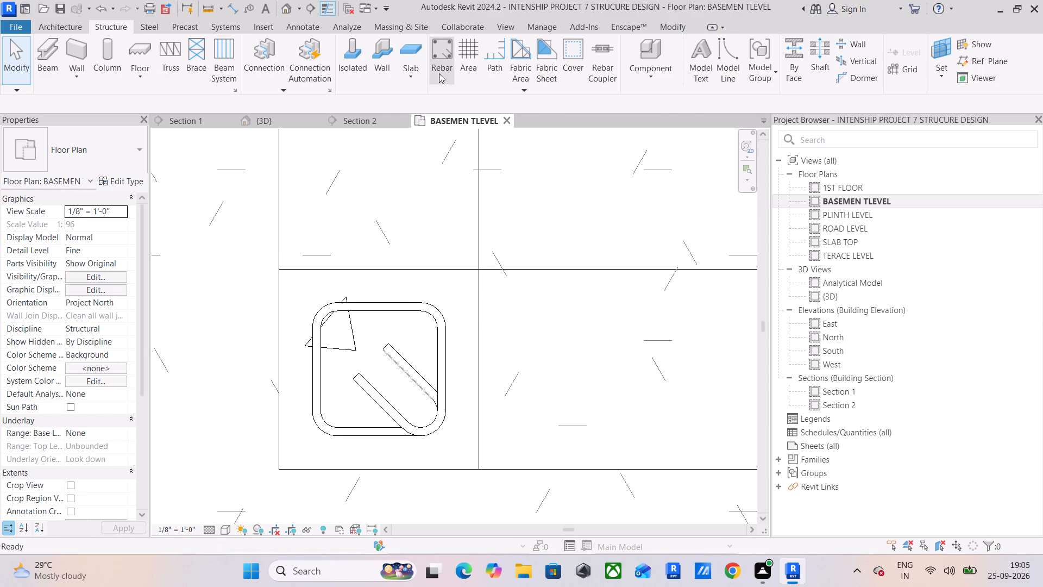
scroll(1002, 171, "up", 20)
scroll(1002, 171, "up", 3)
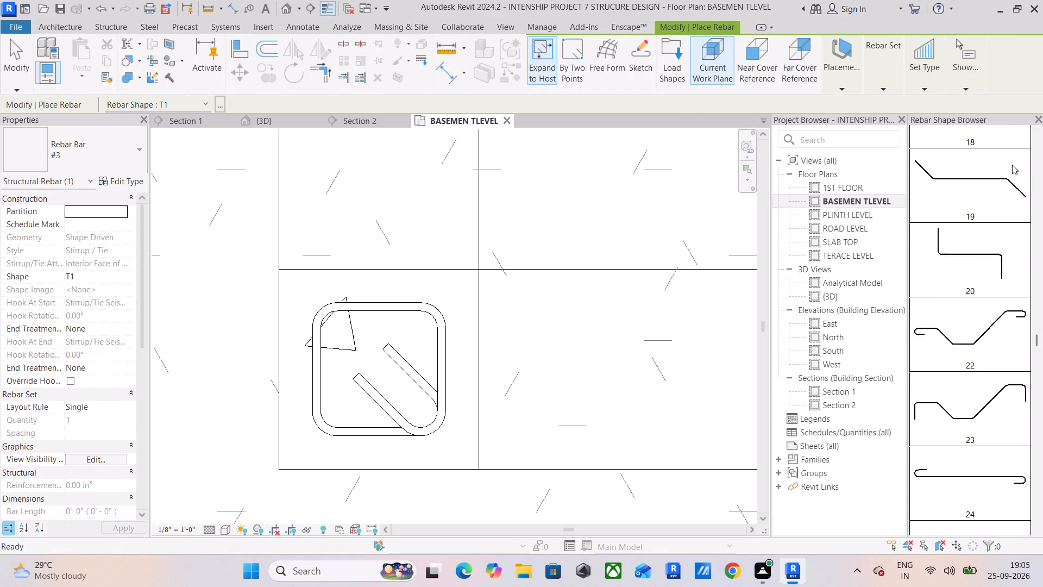
scroll(1012, 165, "up", 2)
scroll(1034, 266, "up", 6)
scroll(959, 262, "up", 5)
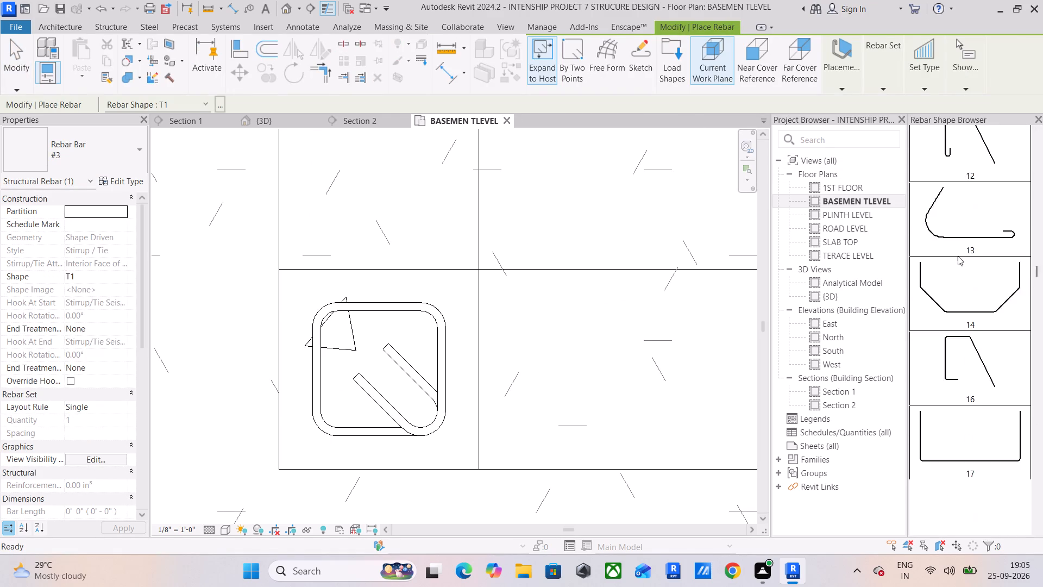
scroll(958, 256, "up", 20)
scroll(958, 256, "up", 12)
left_click(937, 177)
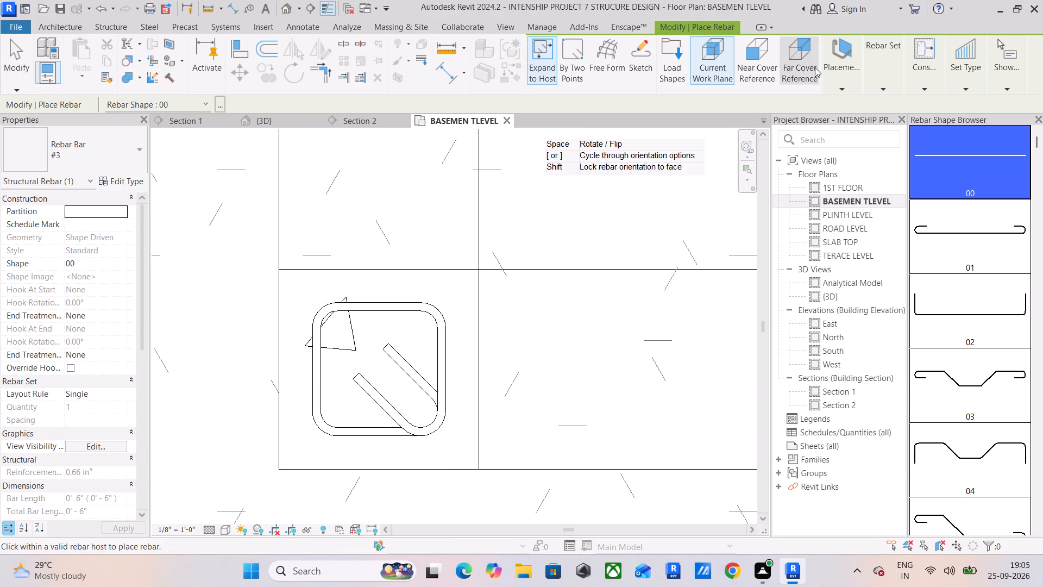
left_click(836, 81)
left_click(928, 103)
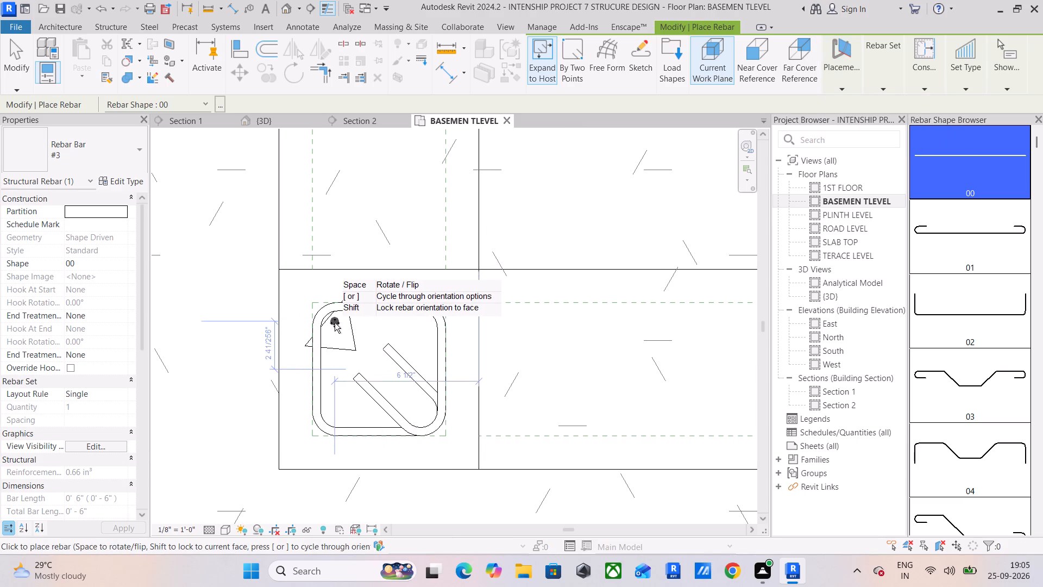
scroll(335, 323, "up", 9)
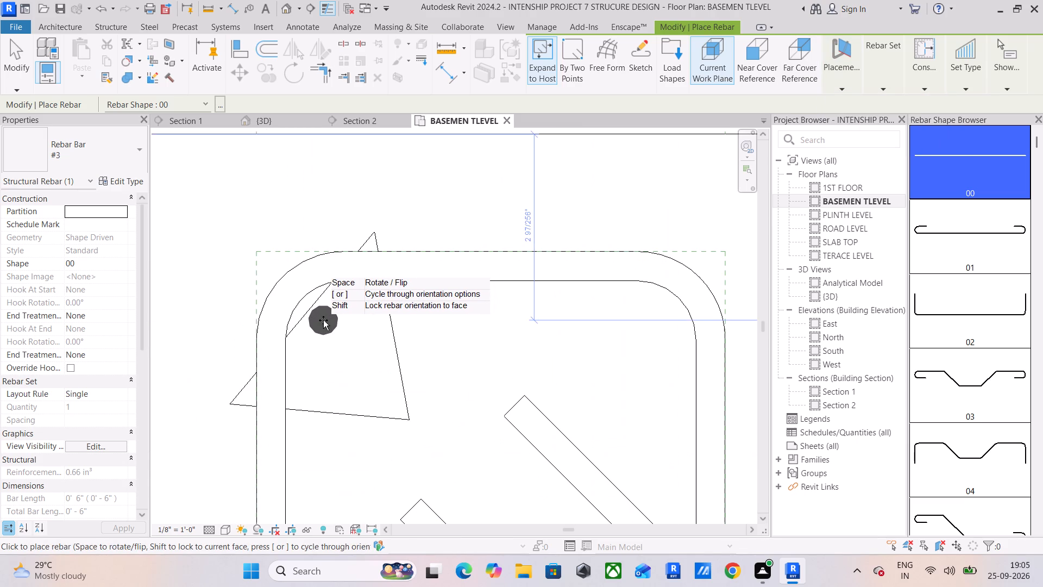
left_click(323, 320)
key("Escape")
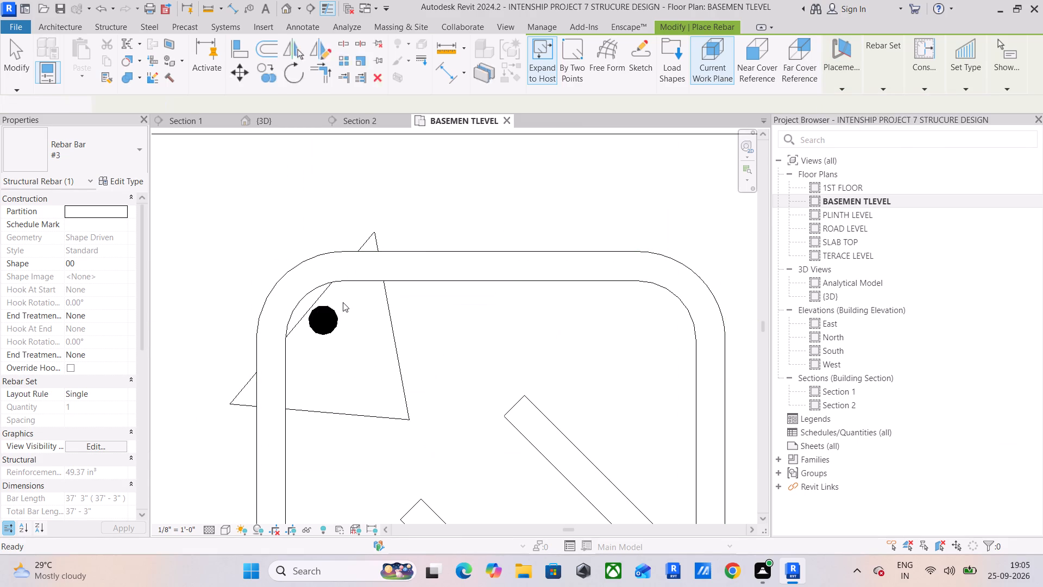
Mirror a copy of the vertical #3 bar about the tie's vertical centreline into the upper-right corner.
left_click(322, 315)
left_click(133, 149)
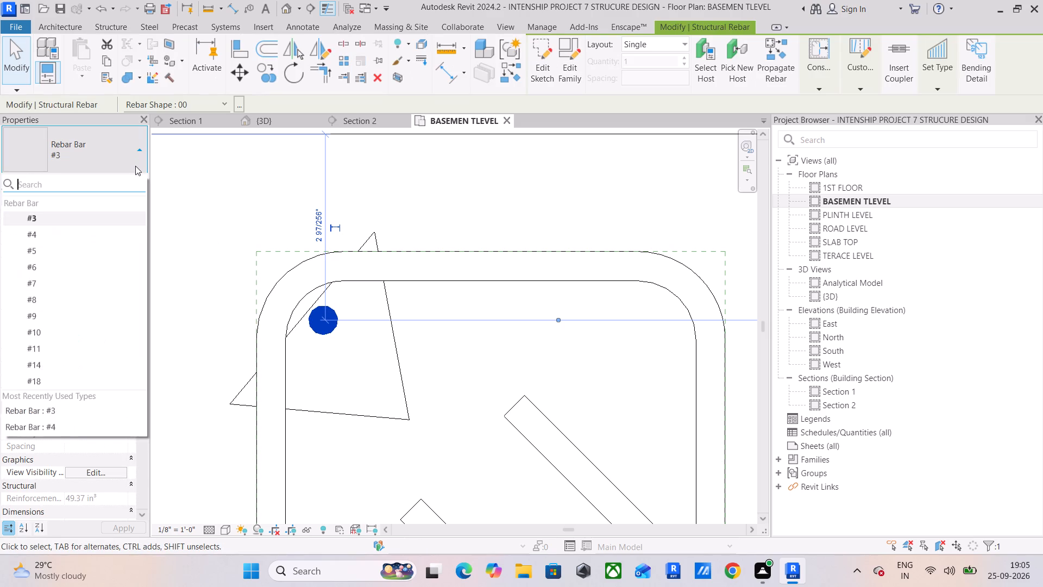
left_click(135, 152)
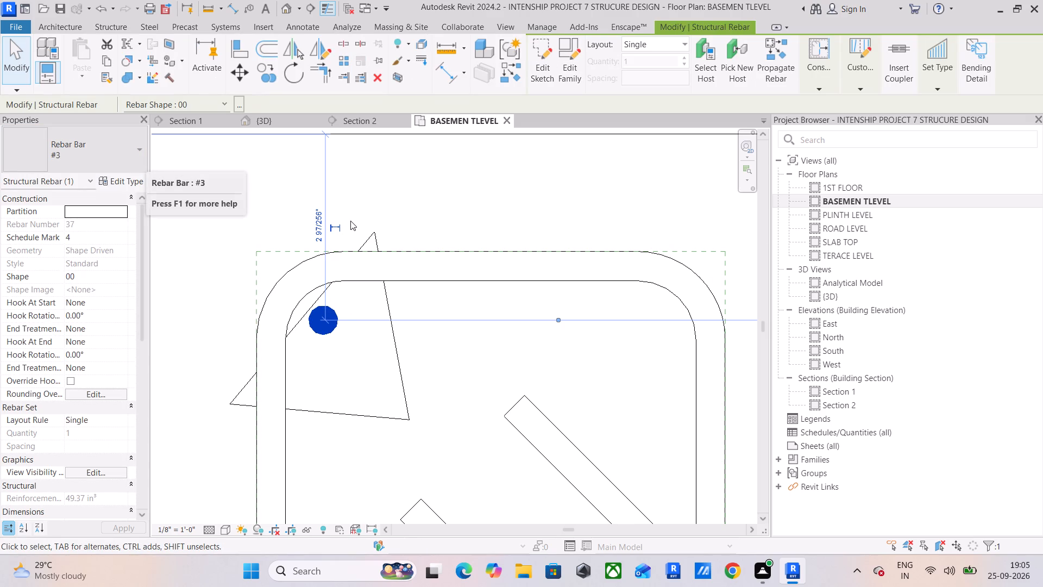
middle_click_drag(403, 206, 356, 194)
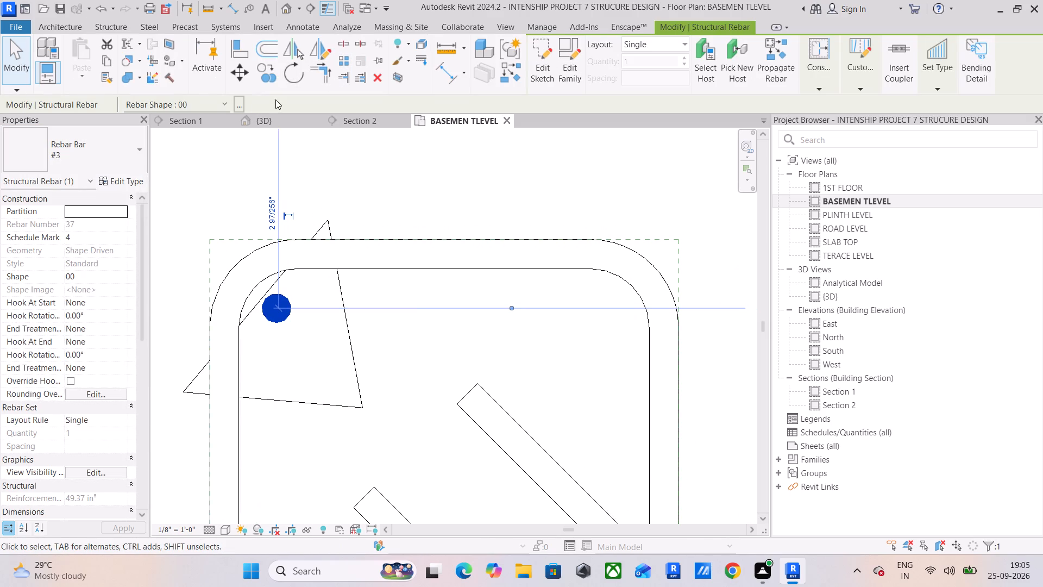
left_click(312, 46)
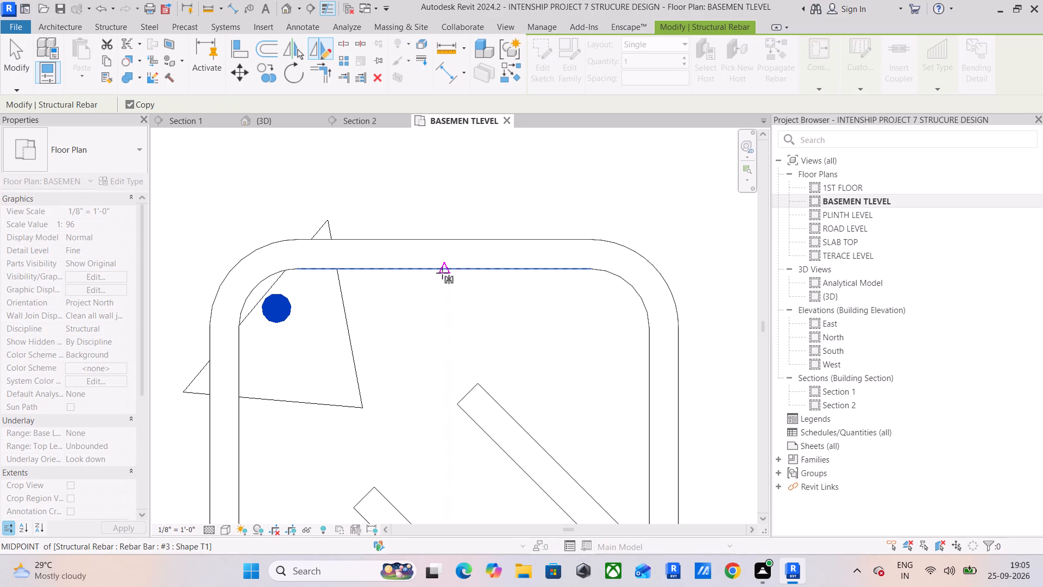
left_click_drag(443, 272, 444, 264)
left_click(438, 179)
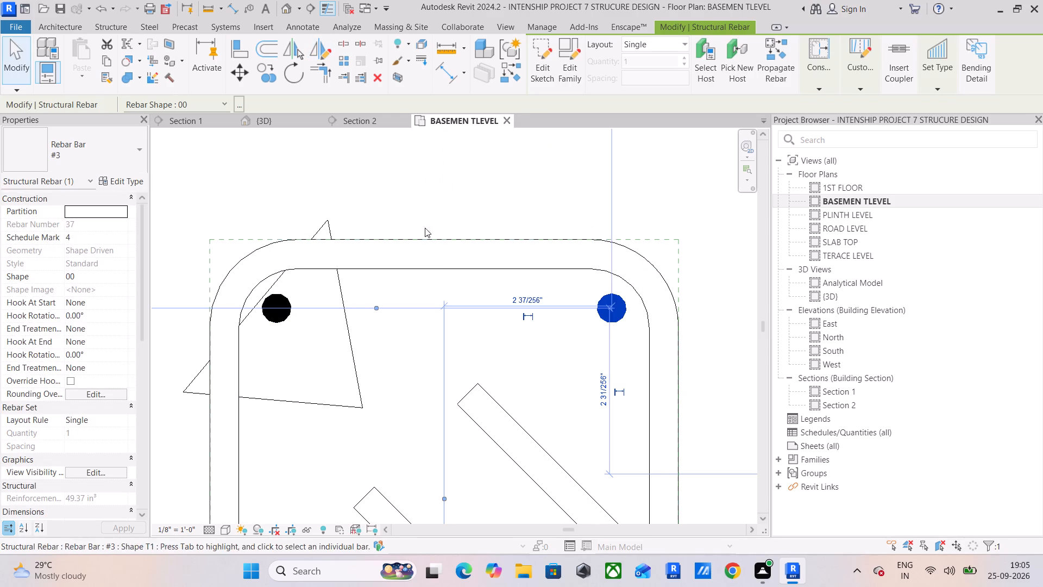
Mirror copies of both upper corner bars about the column's horizontal centreline into the two lower corners of the tie.
left_click(278, 302, "ctrl")
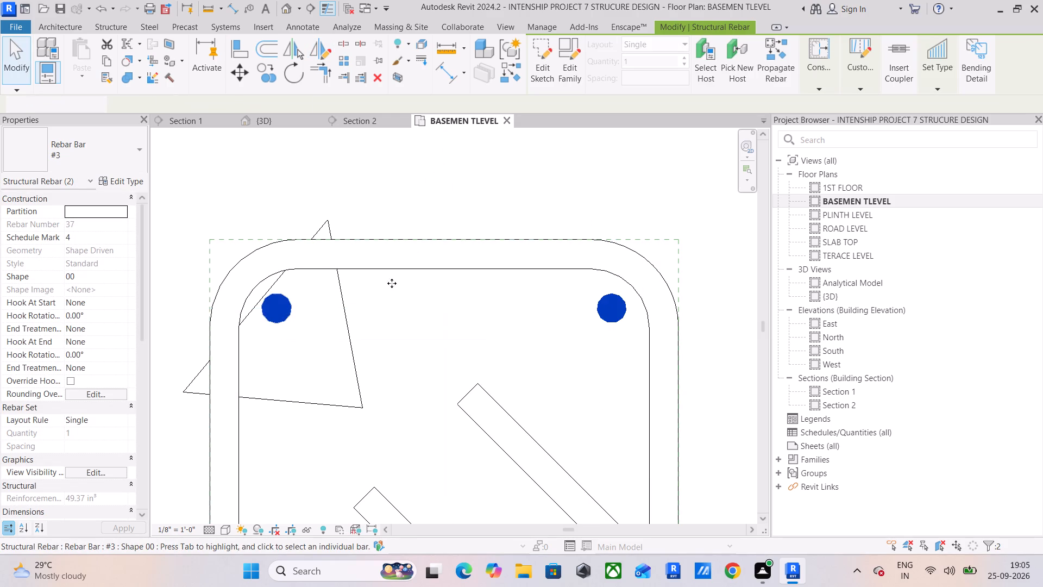
scroll(398, 273, "down", 5)
middle_click_drag(410, 274, 417, 244)
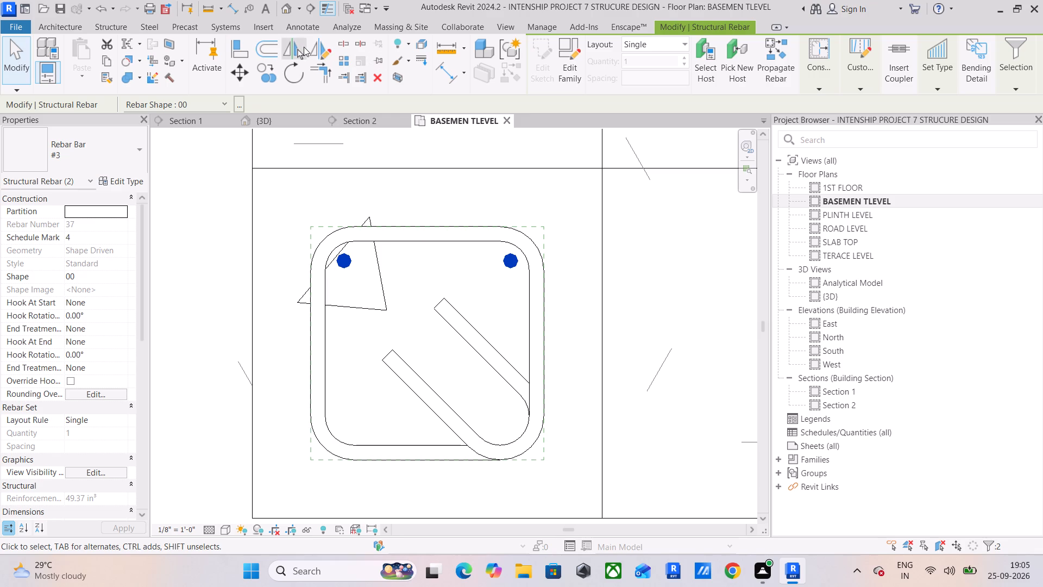
left_click(317, 48)
left_click(525, 345)
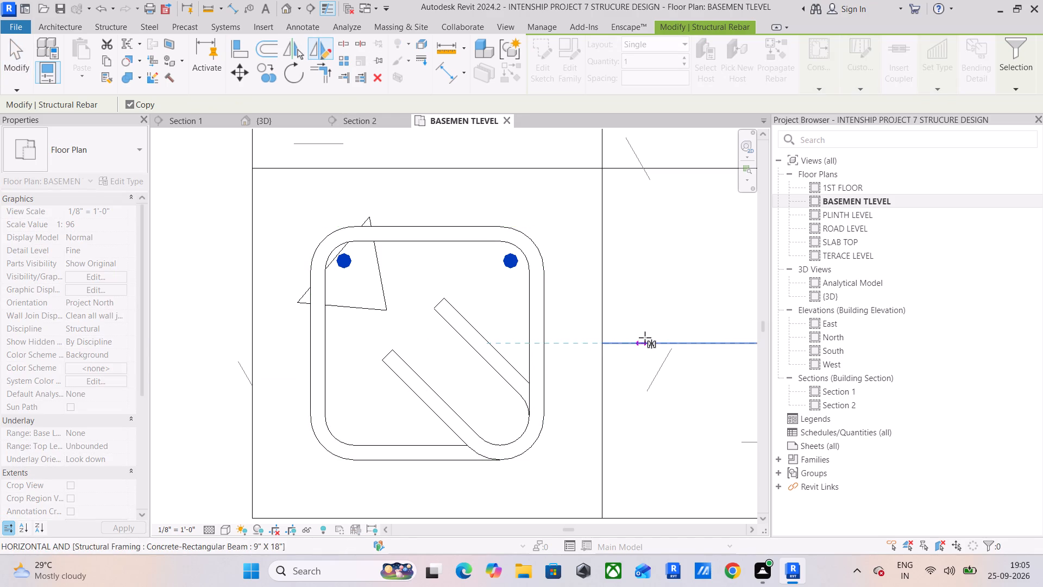
left_click(645, 338)
scroll(595, 387, "down", 1)
key("Escape")
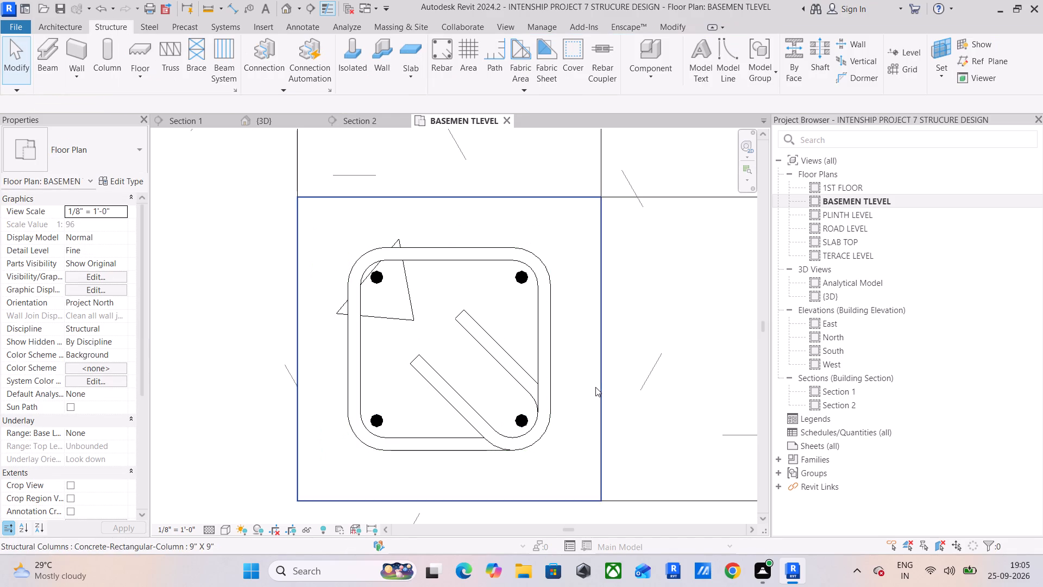
key("Escape")
key("Escape")
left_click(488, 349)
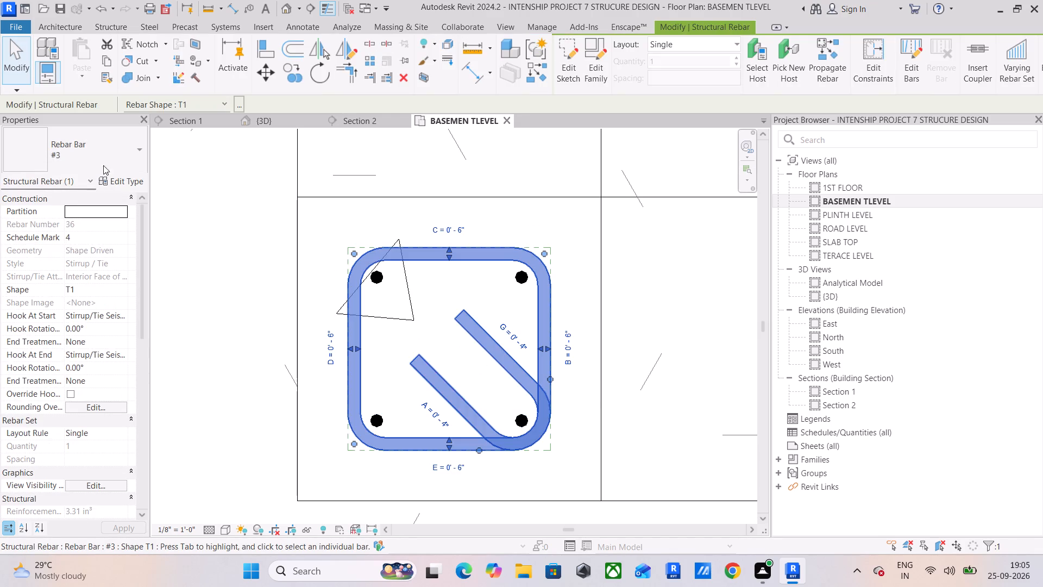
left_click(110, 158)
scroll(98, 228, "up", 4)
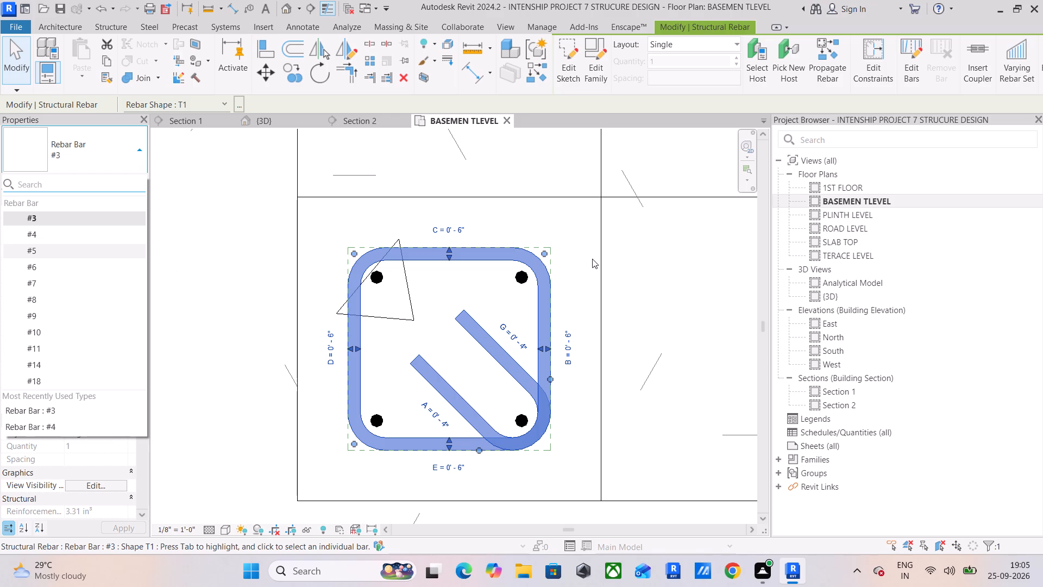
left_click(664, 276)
Set the T1 tie's layout to Maximum Spacing with a spacing of 150 mm along the column.
scroll(657, 285, "down", 5)
middle_click_drag(657, 285, 445, 324)
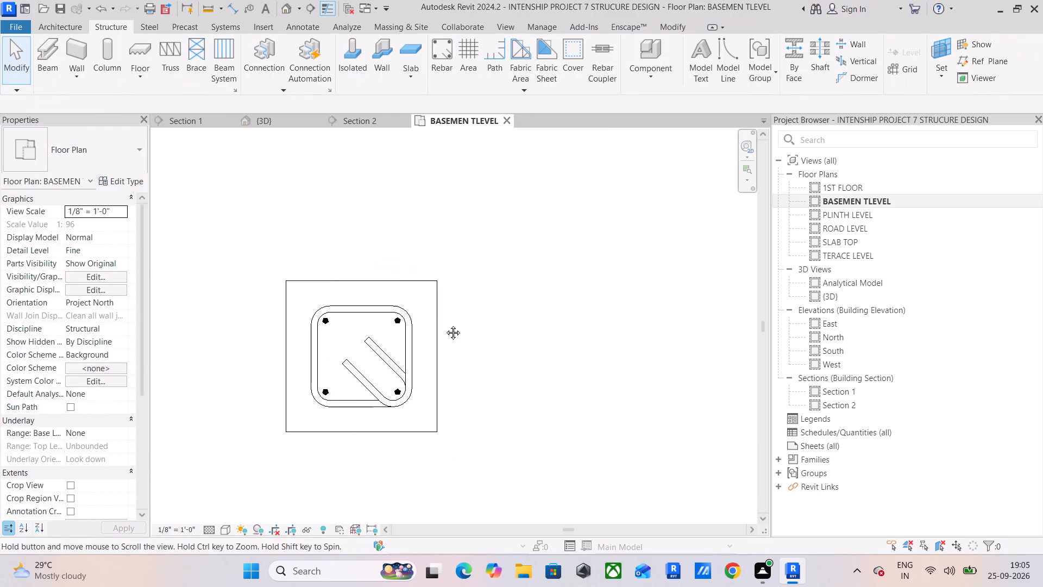
middle_click_drag(445, 324, 438, 323)
scroll(438, 323, "down", 4)
left_click(377, 316)
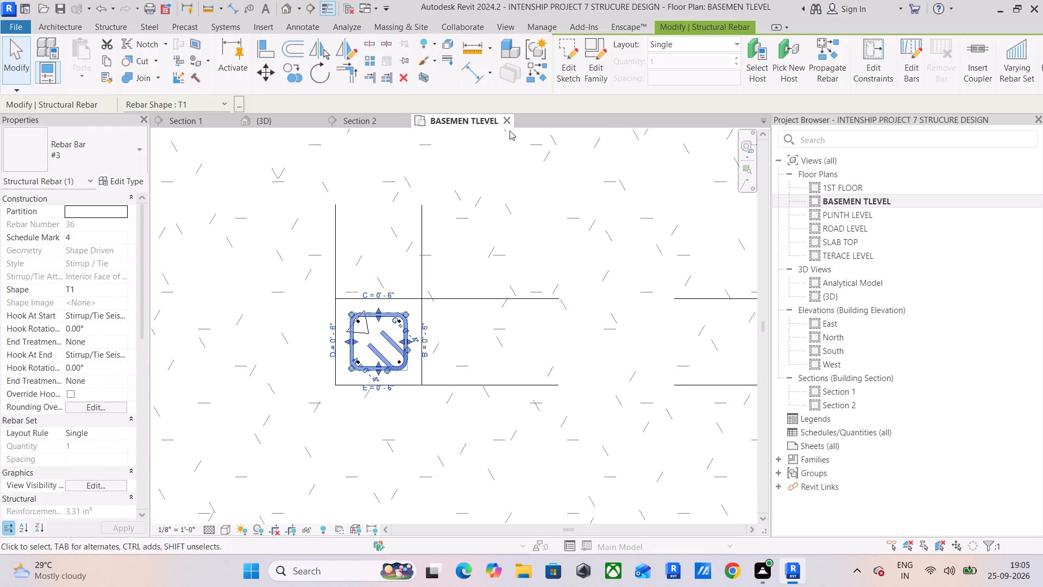
left_click(683, 49)
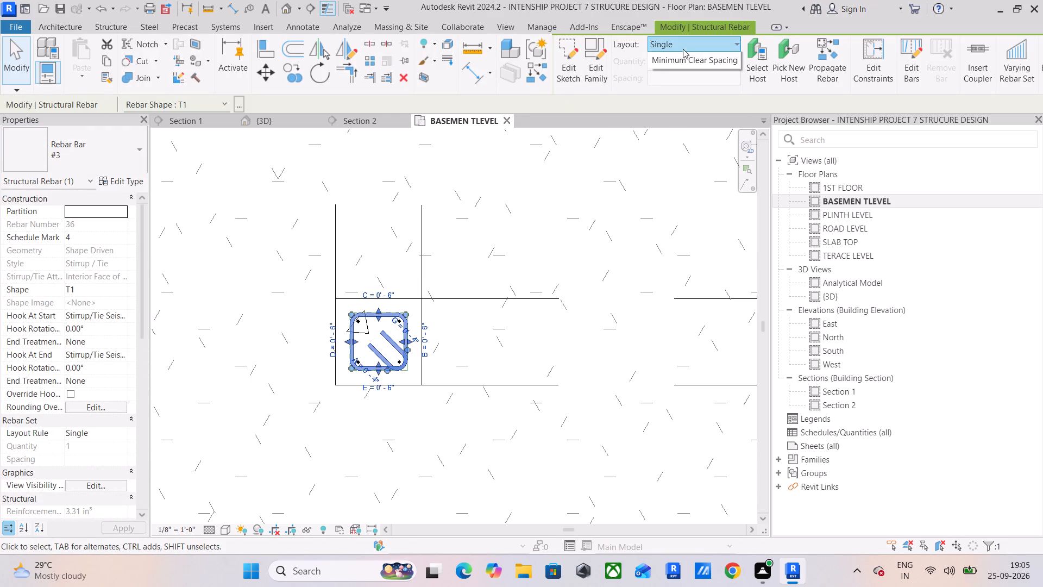
left_click(695, 90)
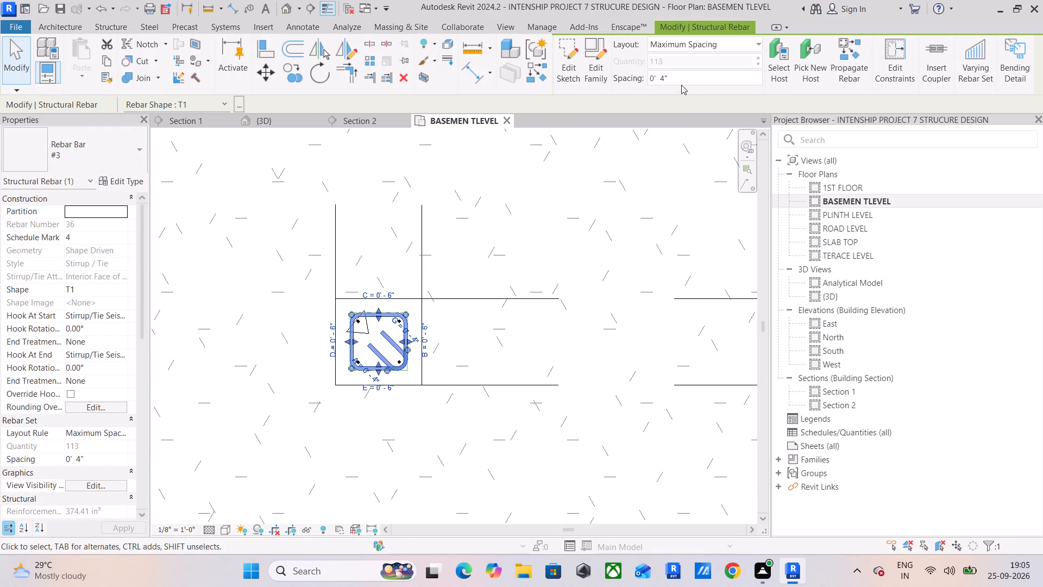
left_click(682, 82)
type("150MM")
key("Return")
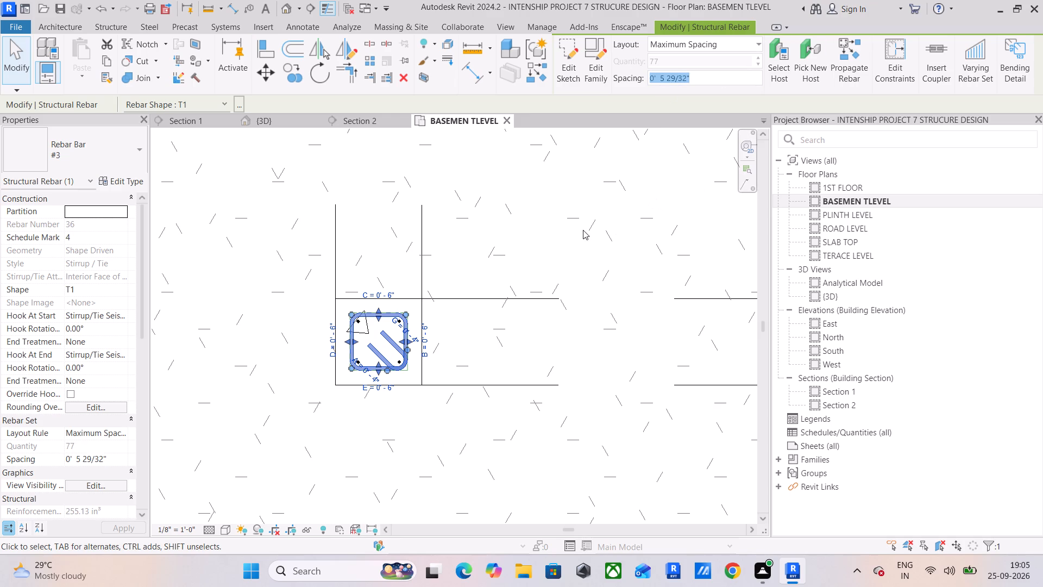
left_click(583, 230)
Propagate the completed column's rebar, aligned by host, to the matching 9" x 9" column on grid 2.
scroll(596, 267, "down", 4)
middle_click_drag(596, 267, 399, 296)
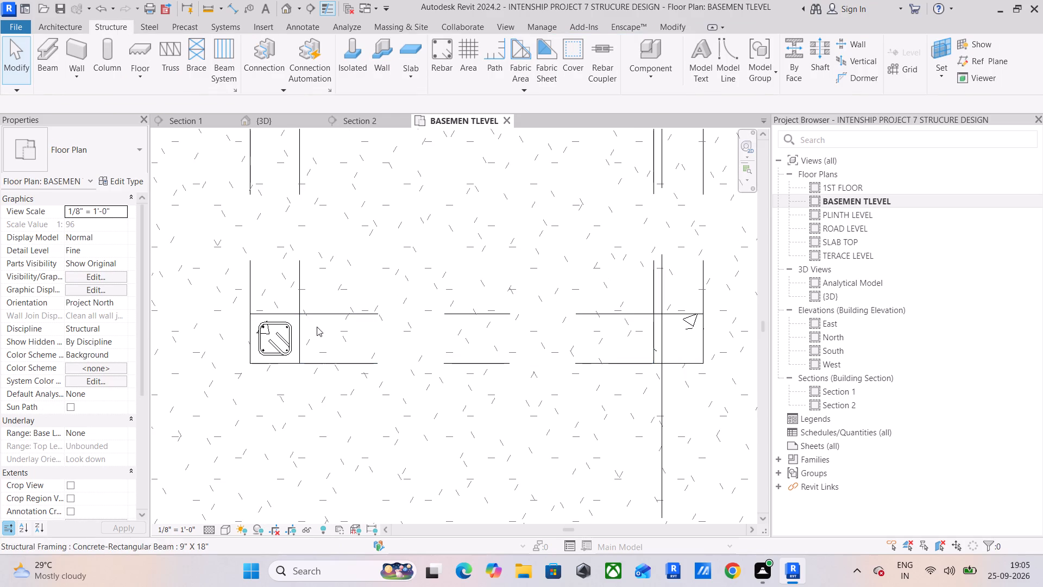
left_click(300, 315)
left_click(716, 55)
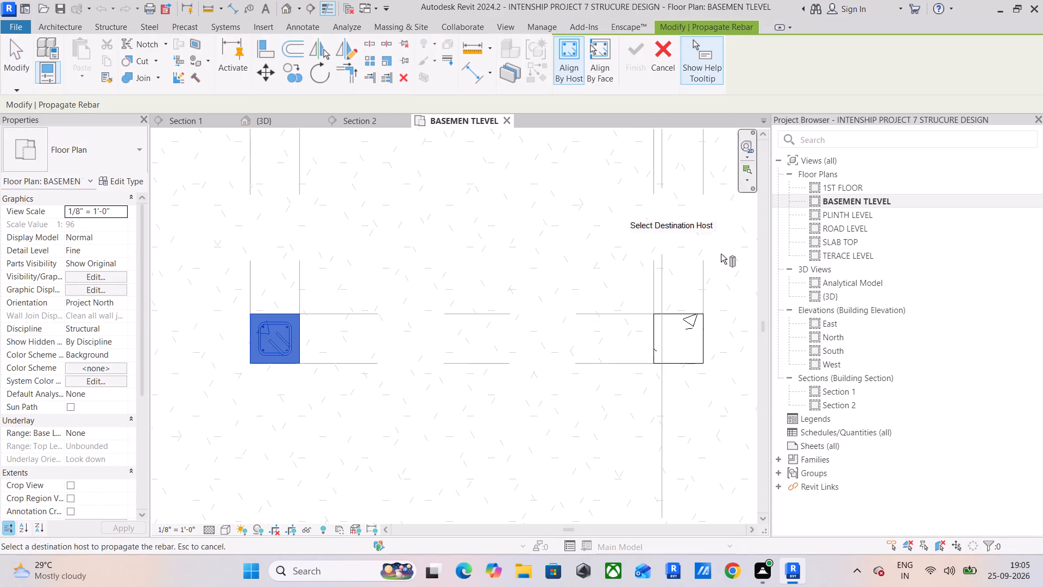
left_click(676, 316)
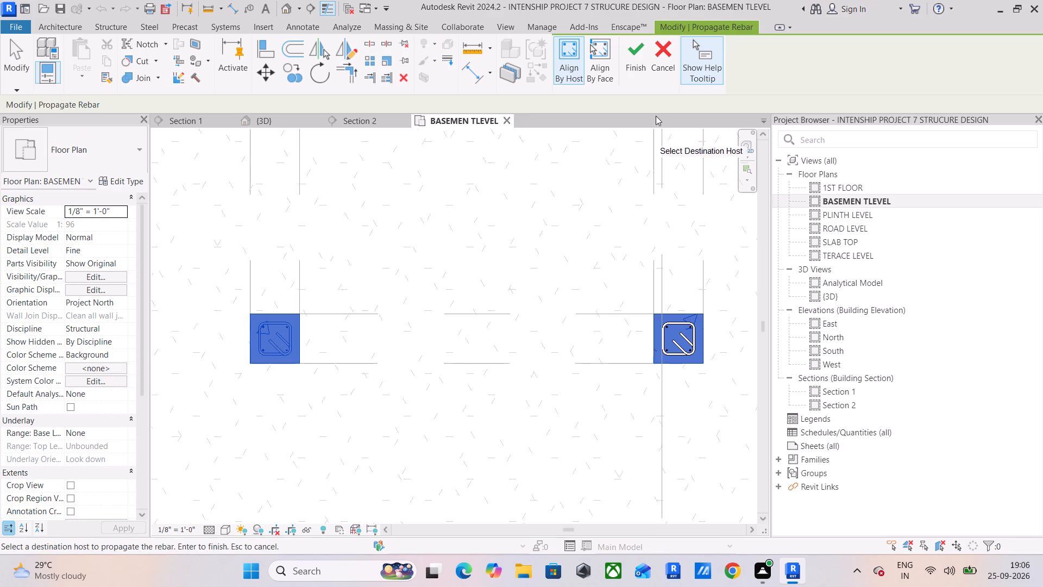
left_click(632, 53)
middle_click_drag(621, 307, 421, 277)
scroll(410, 291, "down", 2)
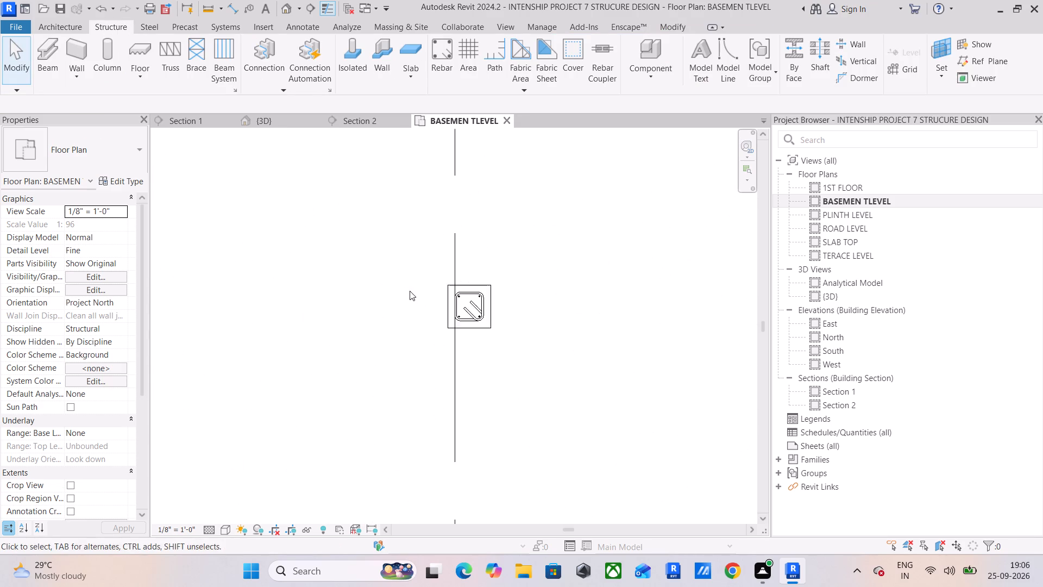
scroll(410, 291, "down", 2)
middle_click_drag(410, 291, 485, 358)
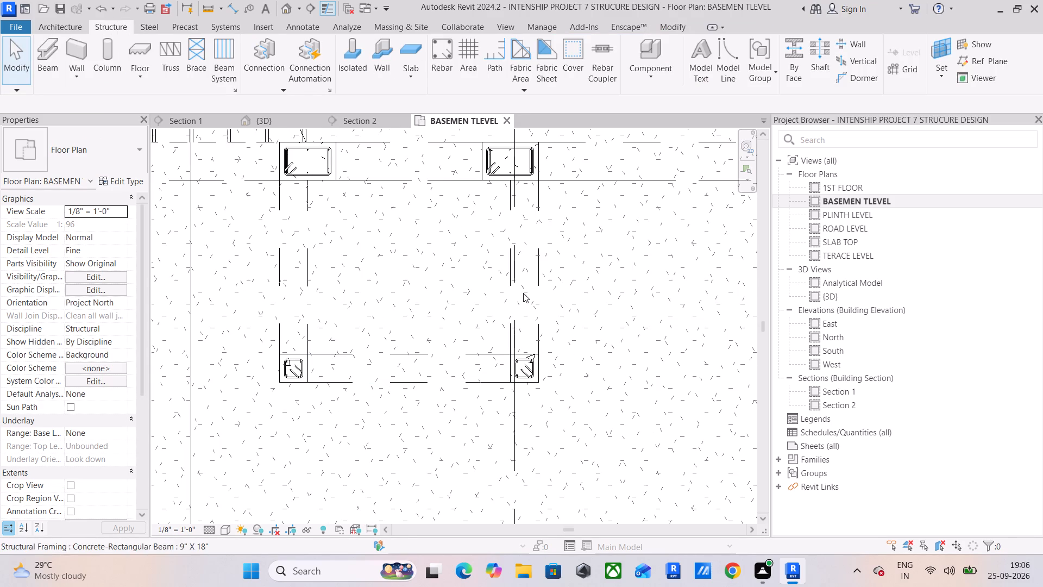
Set the start hook of the upper-right vertical #3 bar in the source 9" x 9" column to Standard - 90 deg.
scroll(291, 364, "up", 15)
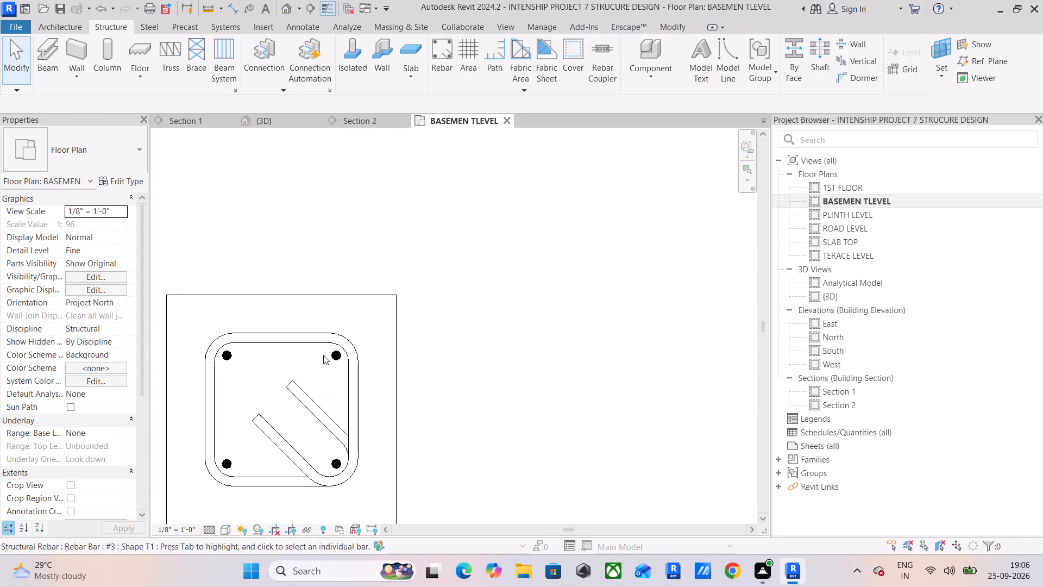
left_click(339, 354)
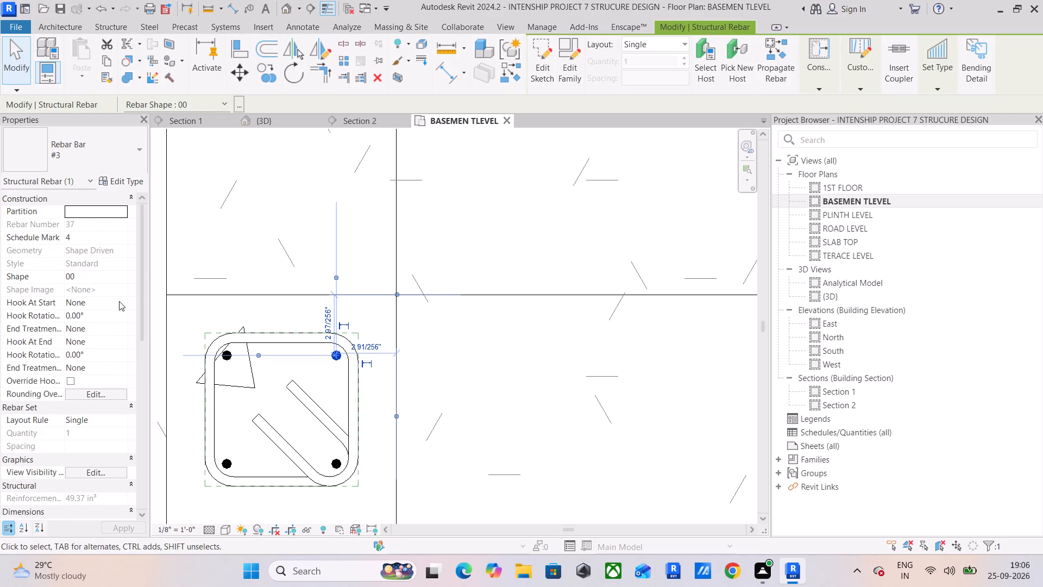
left_click(123, 304)
left_click(125, 322)
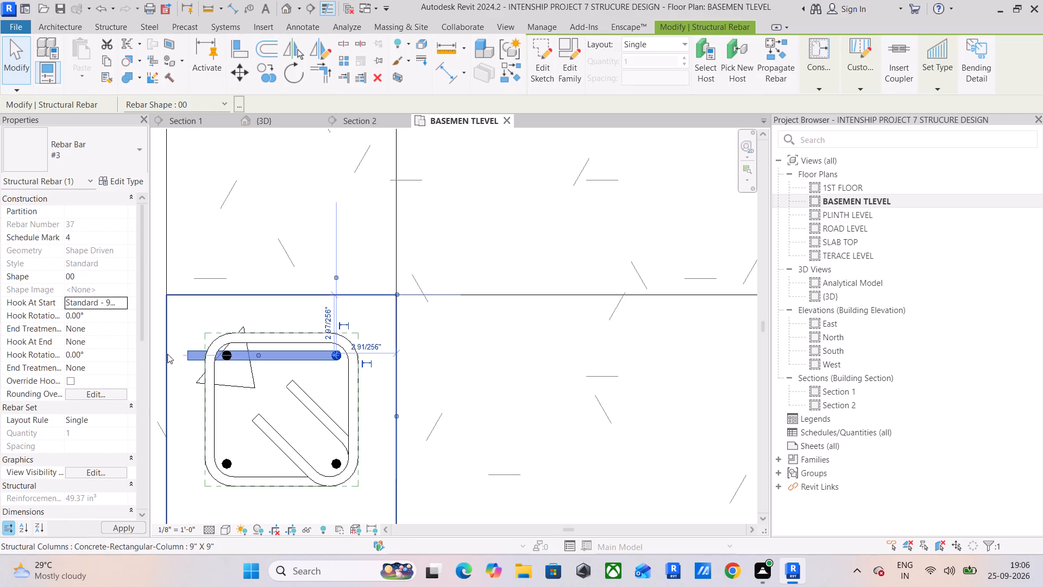
left_click(228, 361)
left_click(235, 412)
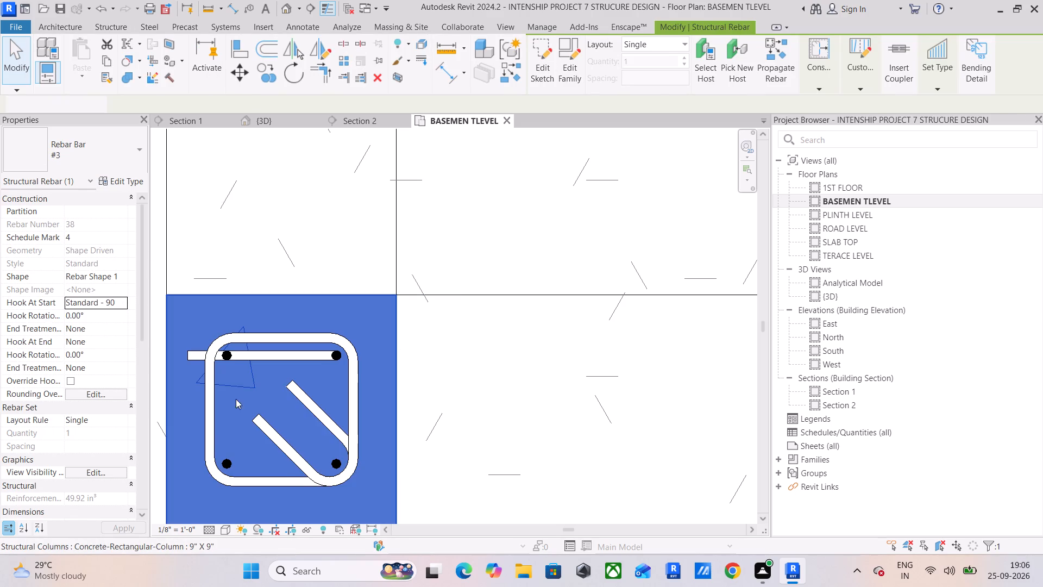
left_click(306, 261)
Set both hooks of the same column's upper-left bar and the end hook of its upper-right bar to Standard - 90 deg.
left_click(223, 355)
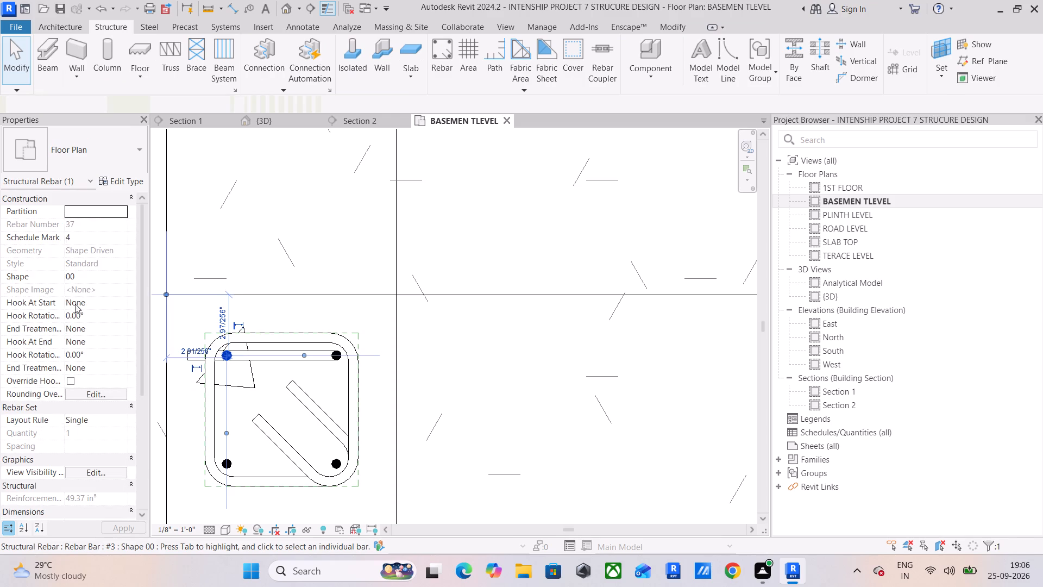
left_click(117, 305)
left_click(114, 324)
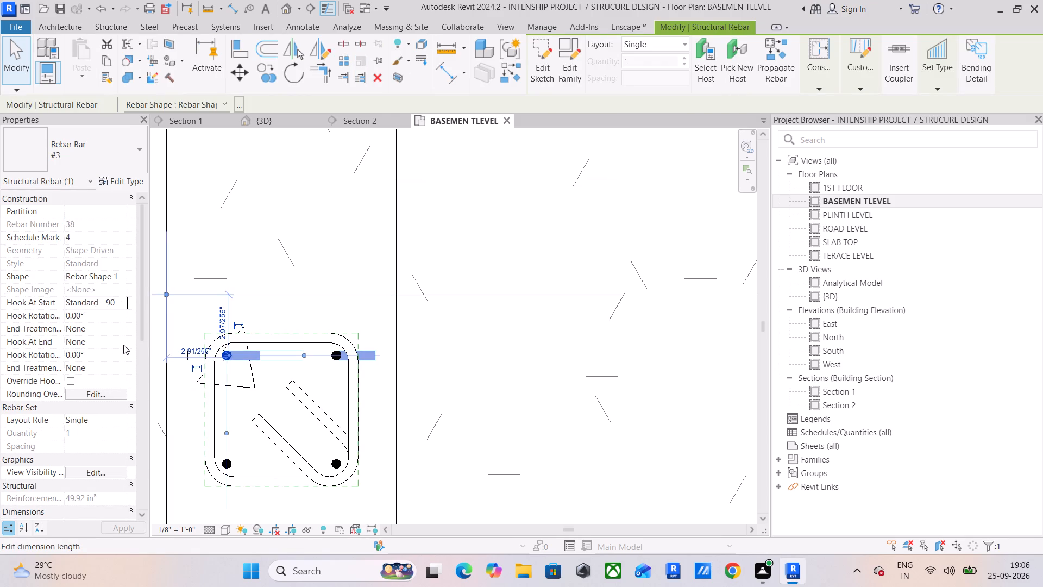
left_click(123, 345)
left_click(129, 367)
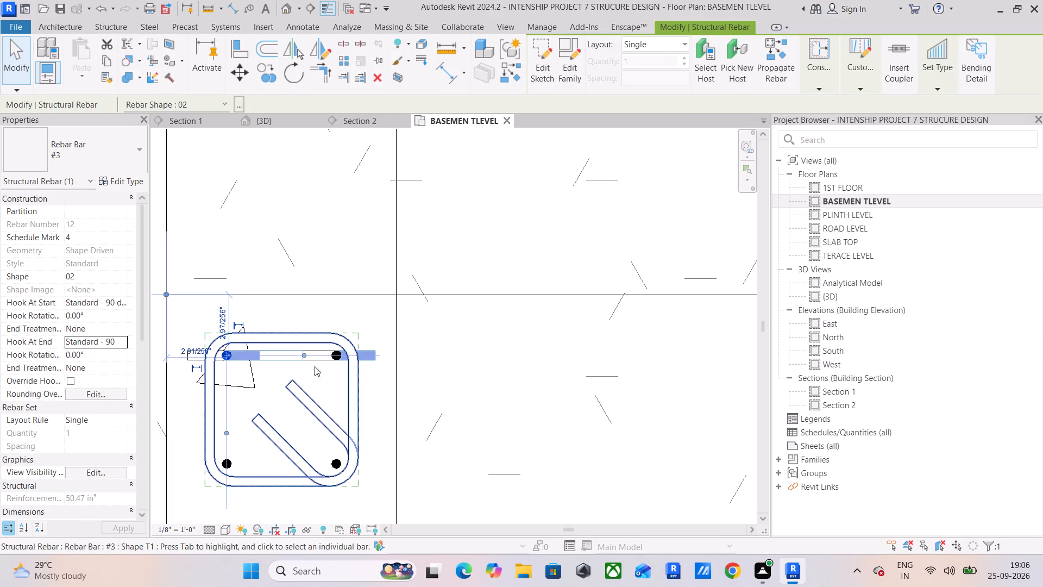
left_click(460, 355)
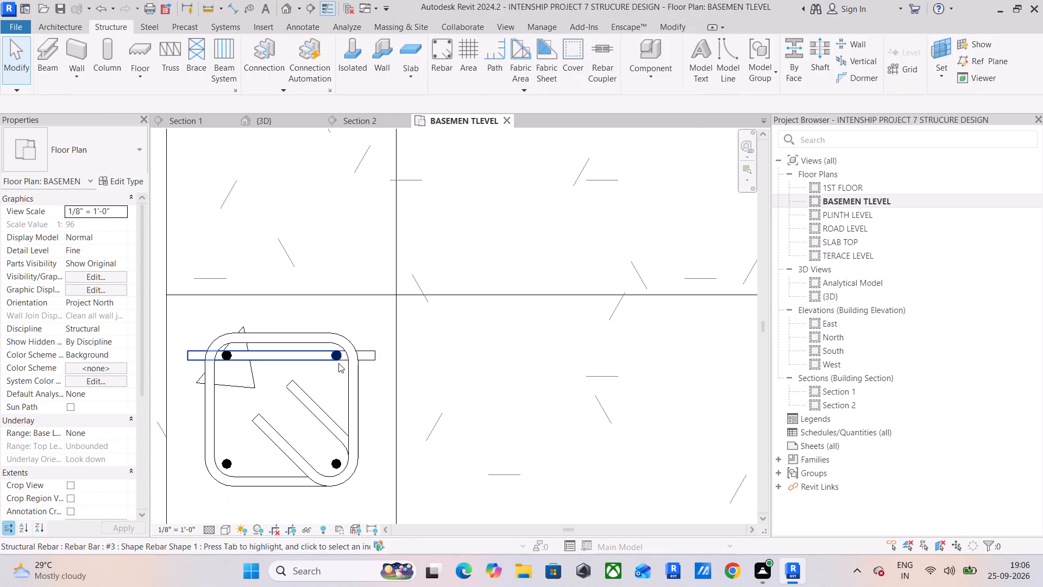
left_click(339, 357)
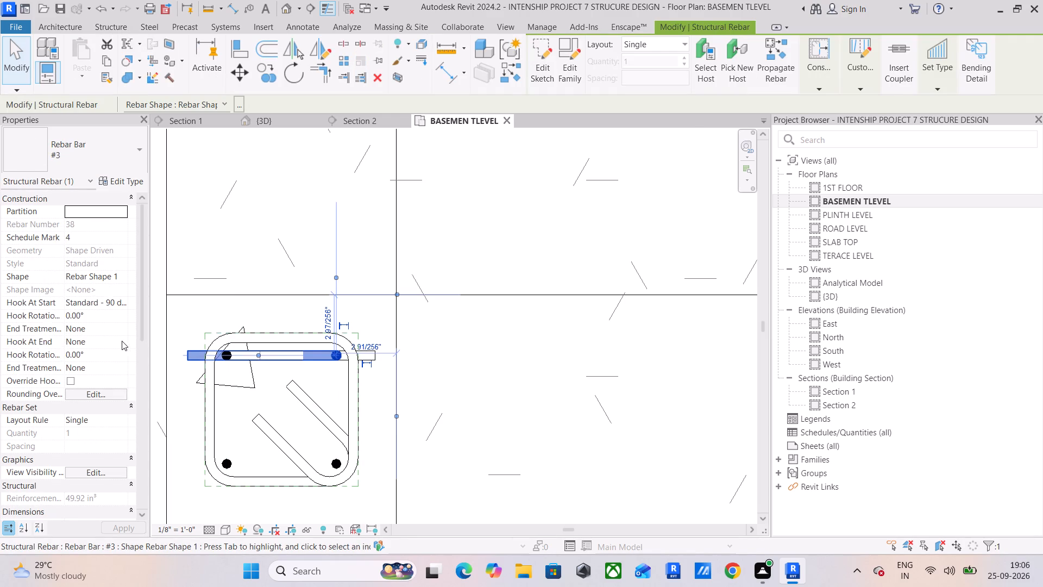
left_click(122, 341)
left_click(127, 365)
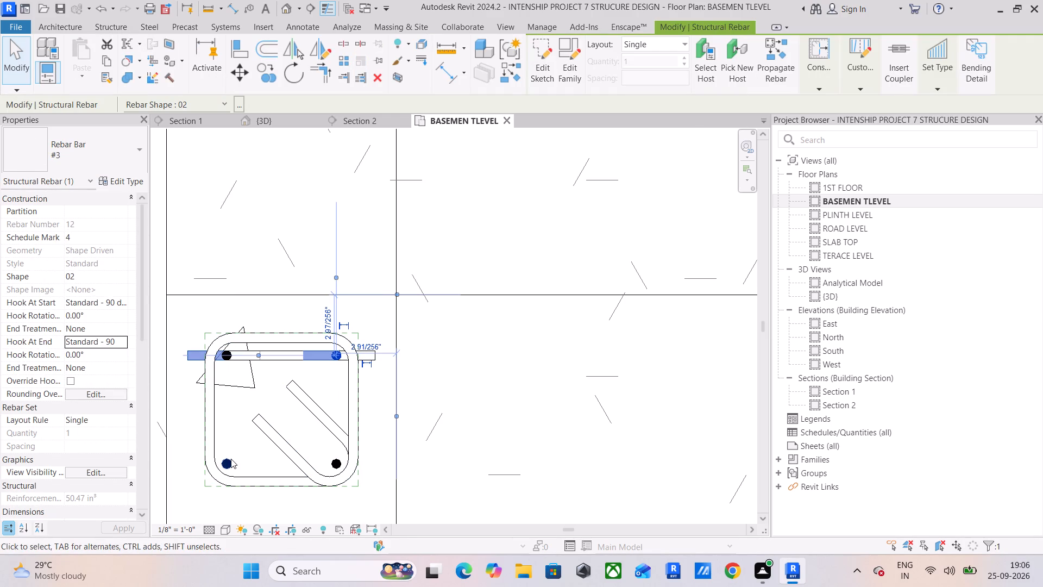
Set the start and end hooks of the same column's two lower corner bars to Standard - 90 deg.
left_click(231, 459)
left_click(117, 302)
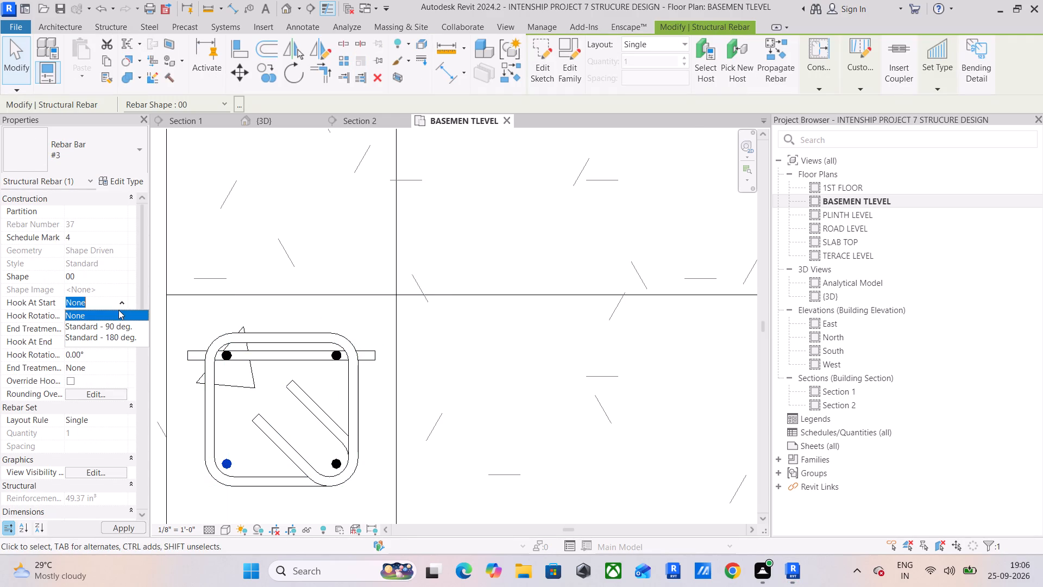
left_click(116, 323)
left_click(118, 340)
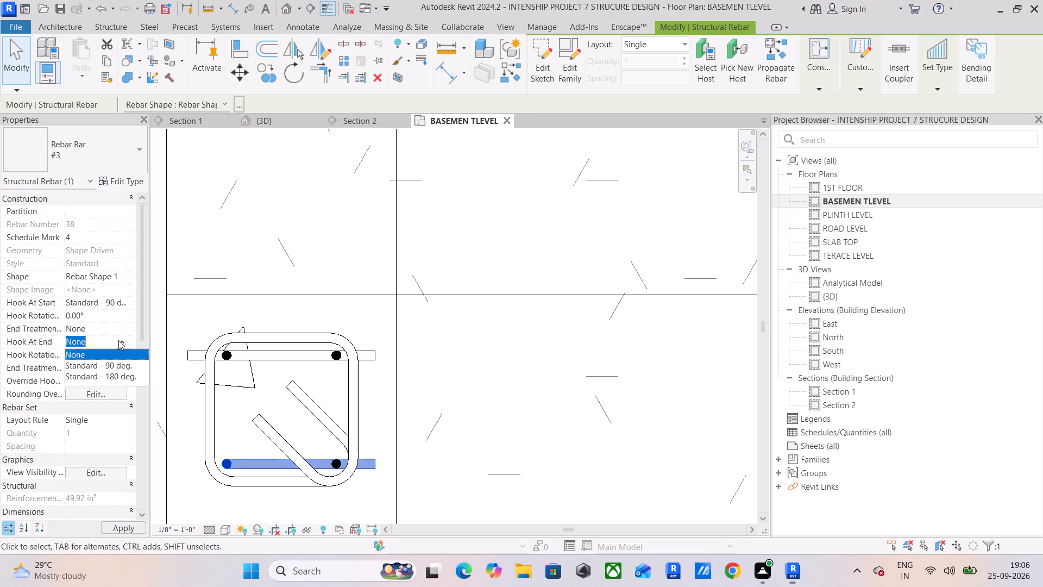
left_click(117, 364)
left_click(457, 429)
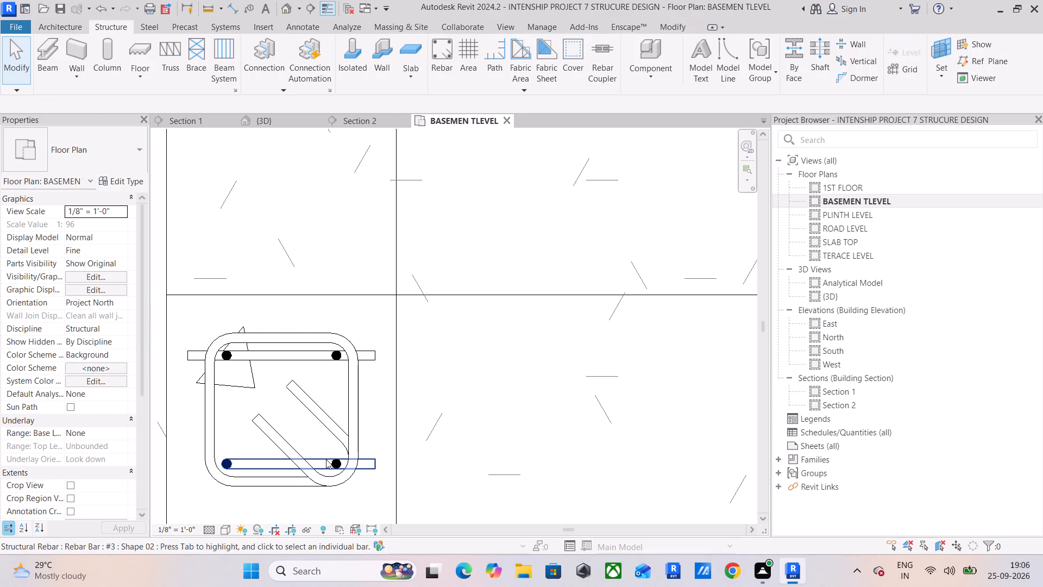
left_click(332, 463)
left_click(118, 305)
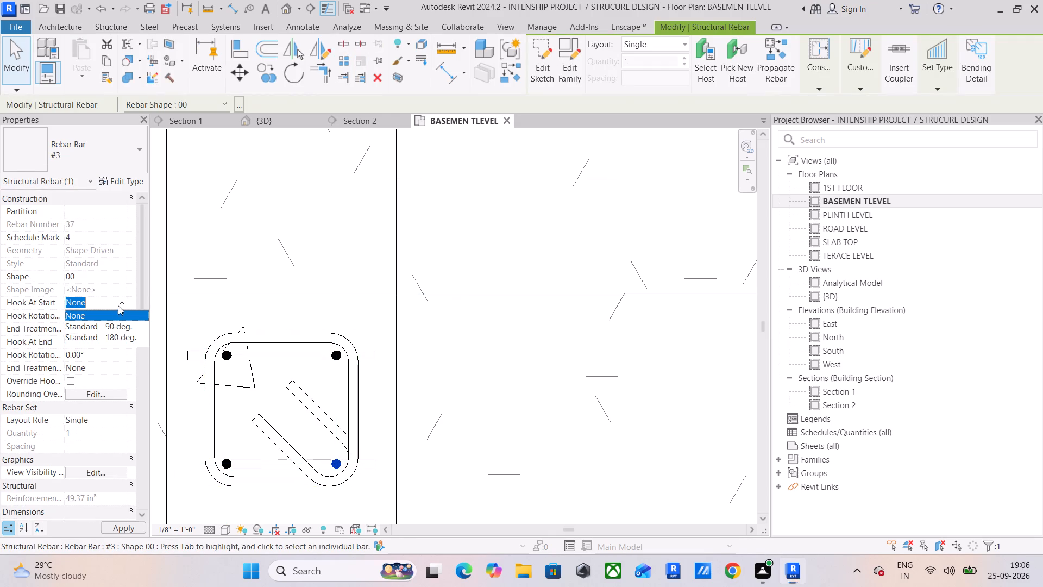
left_click(115, 326)
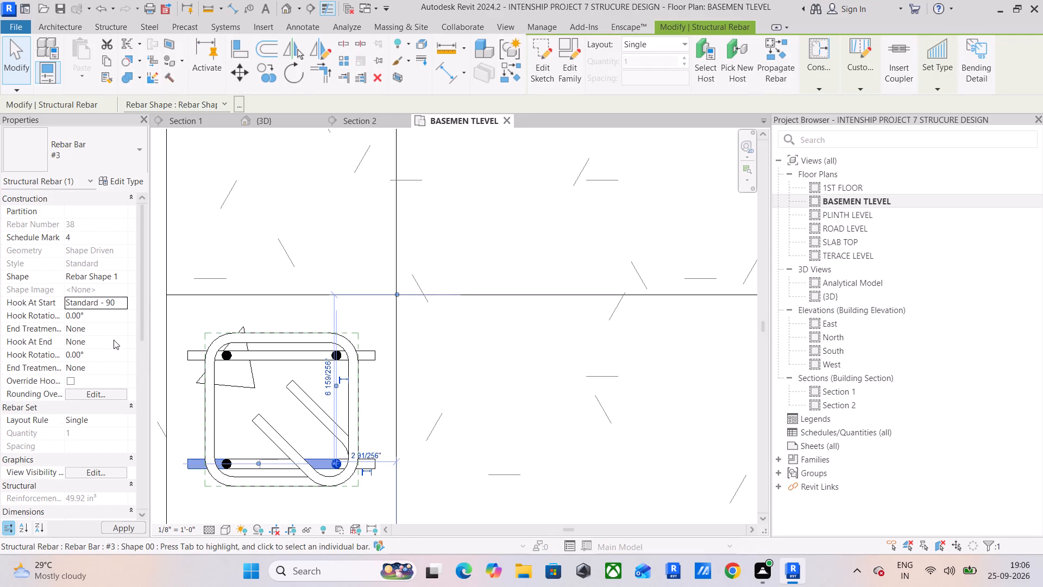
left_click(114, 340)
left_click(122, 340)
left_click(115, 365)
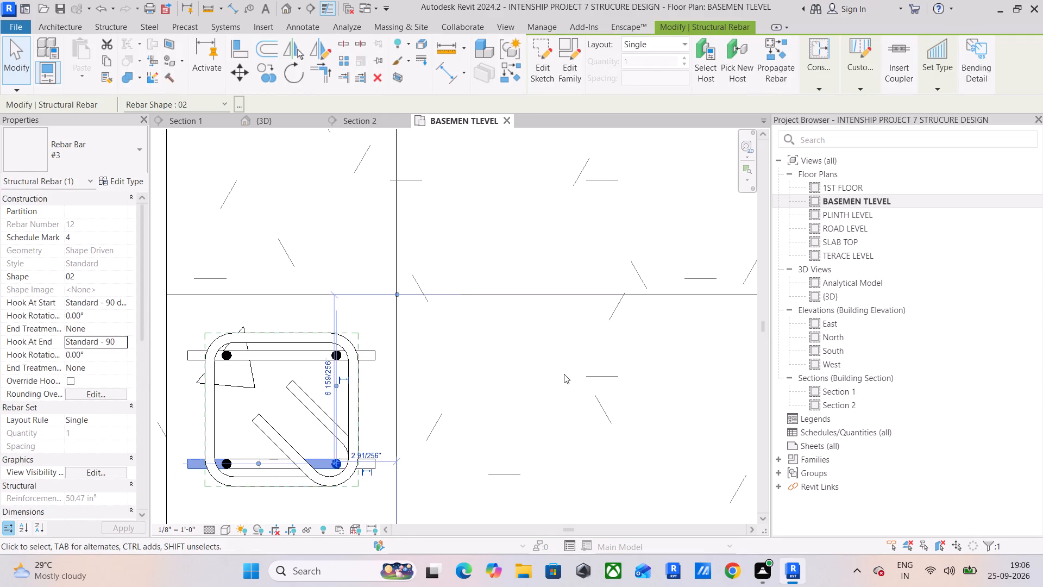
left_click(564, 374)
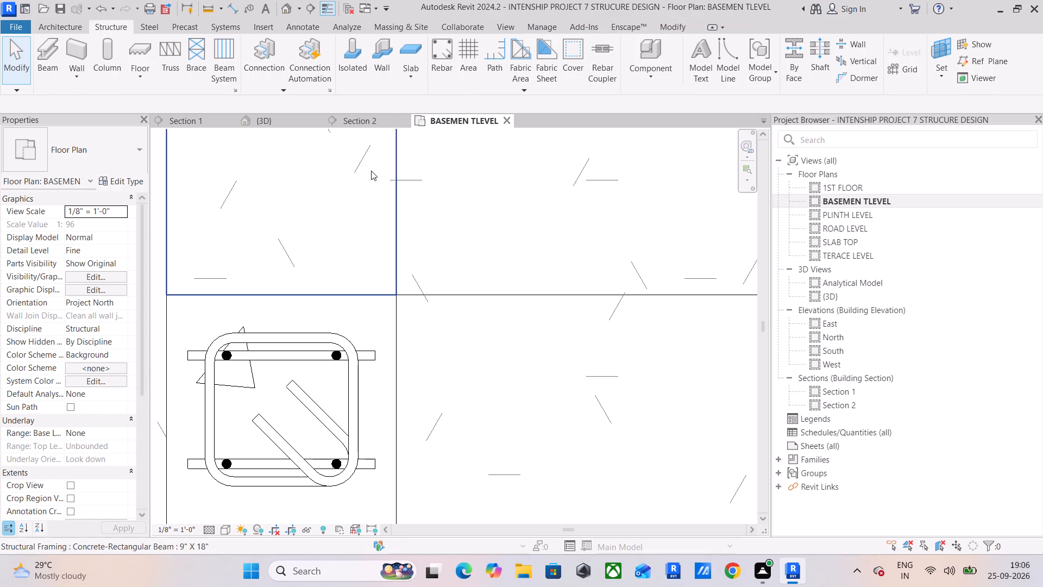
Set the start hooks of both upper corner bars in the matching 9" x 9" column on grid 2 to Standard - 90 deg.
middle_click_drag(516, 287, 285, 287)
scroll(291, 283, "down", 5)
middle_click_drag(567, 298, 348, 298)
scroll(351, 296, "down", 5)
middle_click_drag(457, 293, 300, 313)
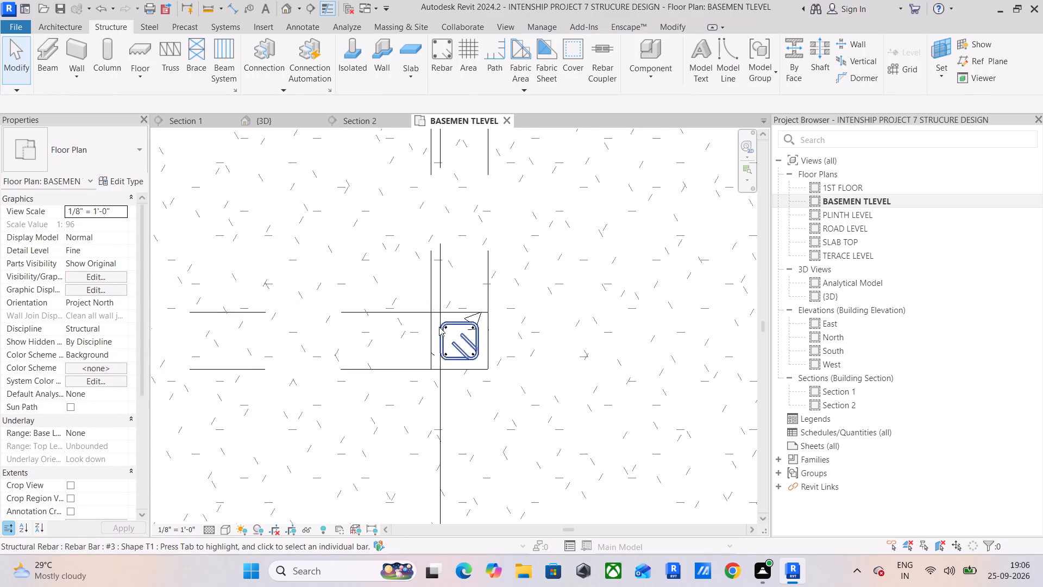
scroll(442, 325, "up", 11)
left_click(457, 336)
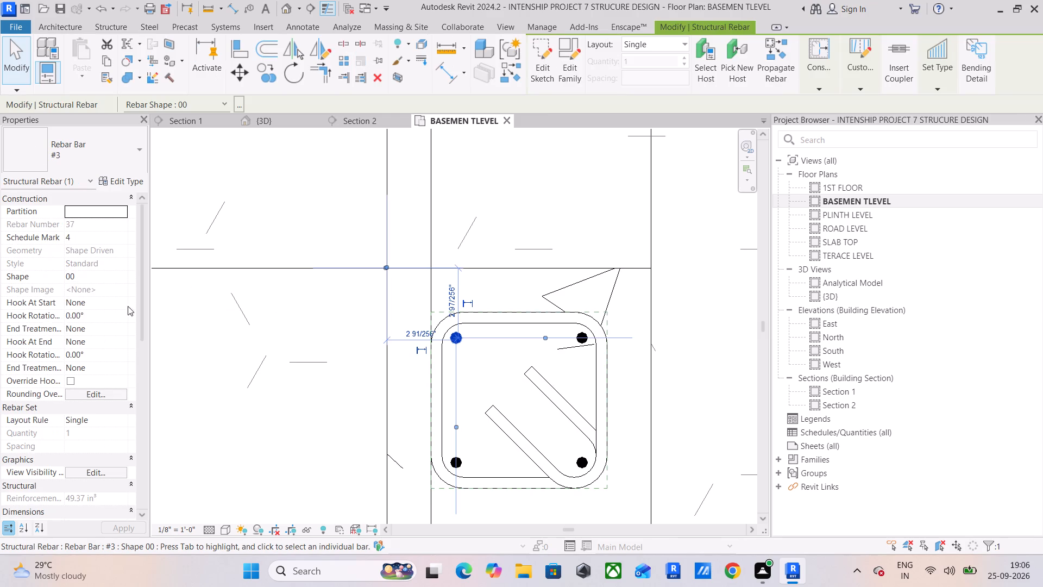
left_click(123, 304)
left_click(122, 329)
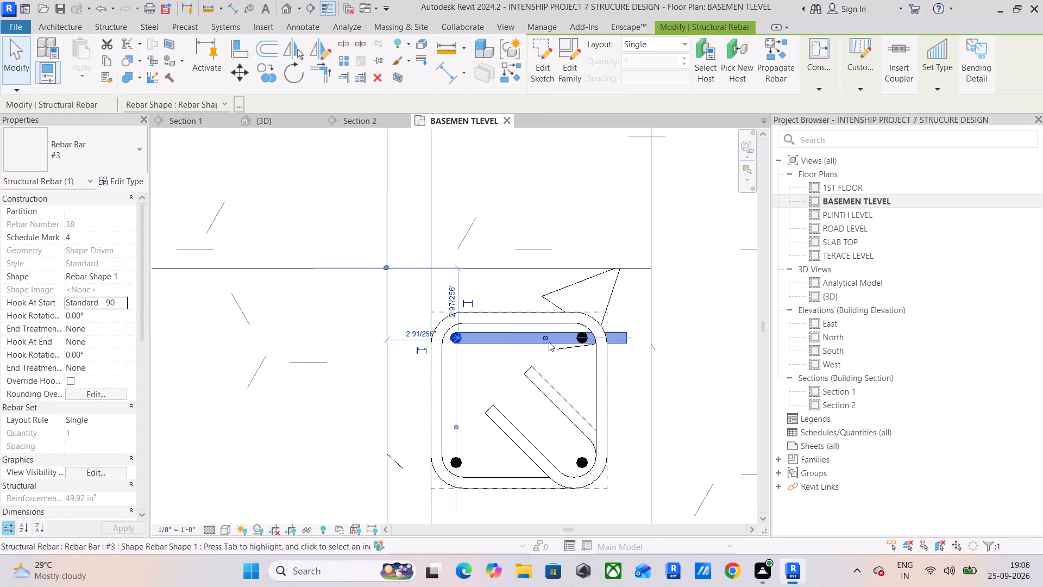
left_click(708, 363)
left_click(582, 338)
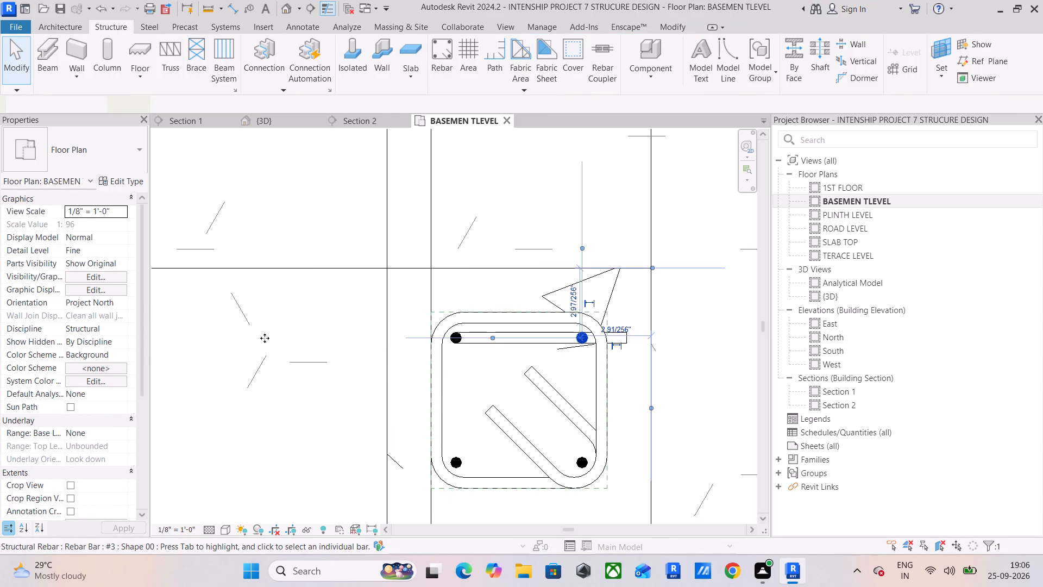
left_click(127, 305)
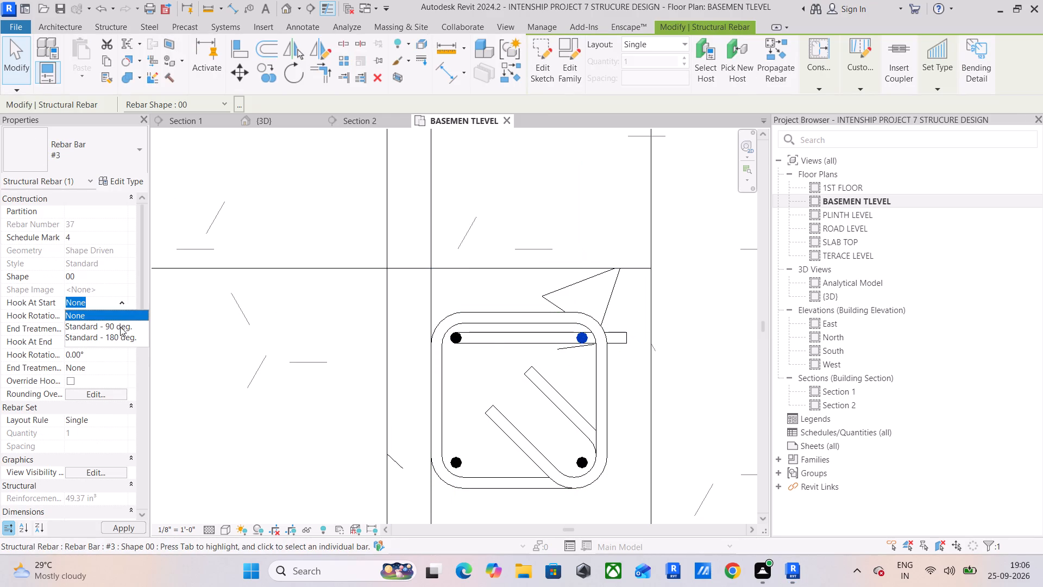
left_click(120, 327)
Set the start and end hooks of both lower corner bars in the grid 2 column to Standard - 90 deg.
left_click(456, 459)
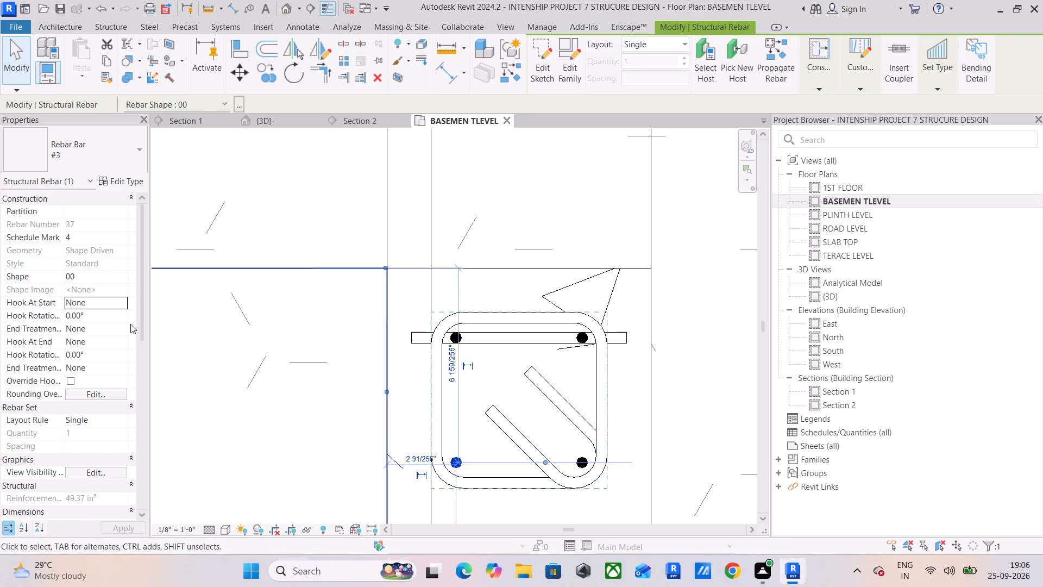
left_click(120, 305)
left_click(128, 323)
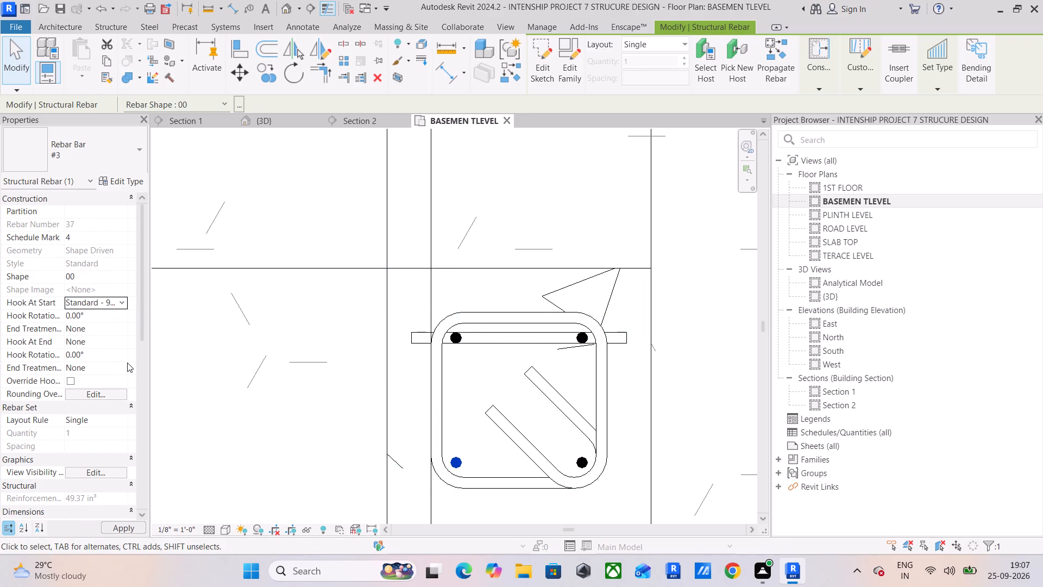
left_click(127, 364)
left_click(122, 344)
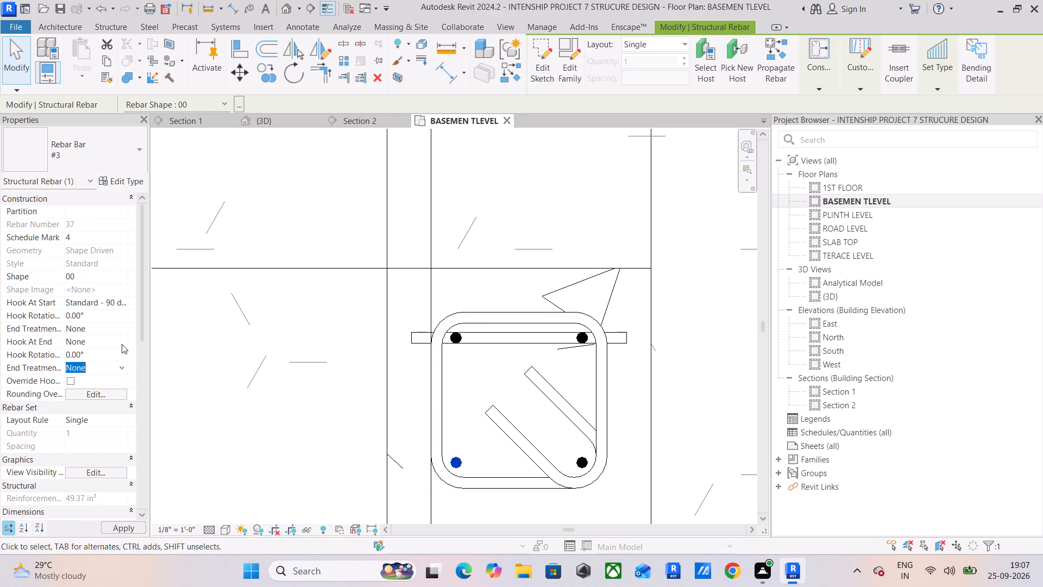
left_click(117, 342)
left_click(119, 360)
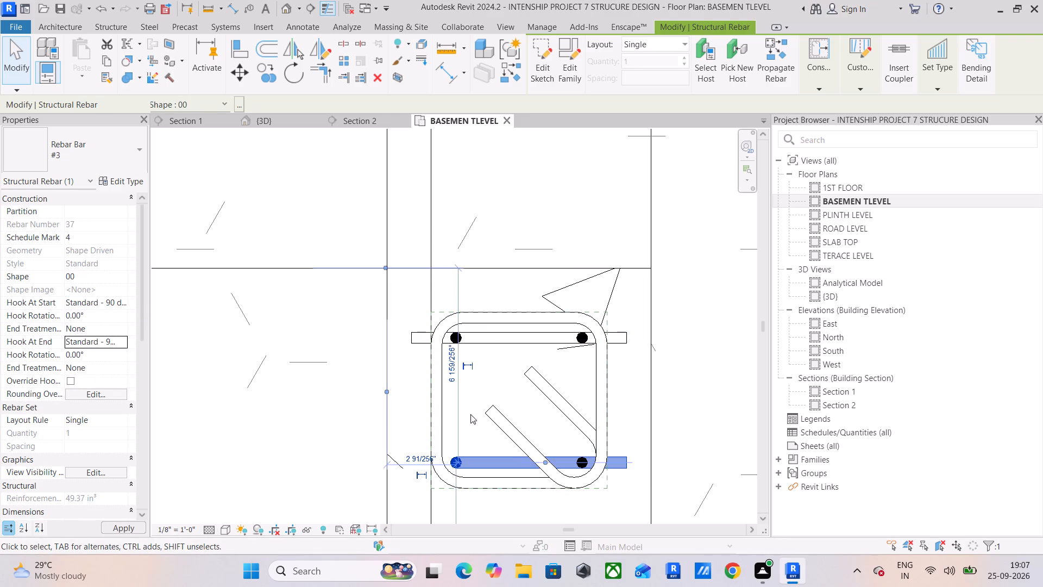
left_click(688, 390)
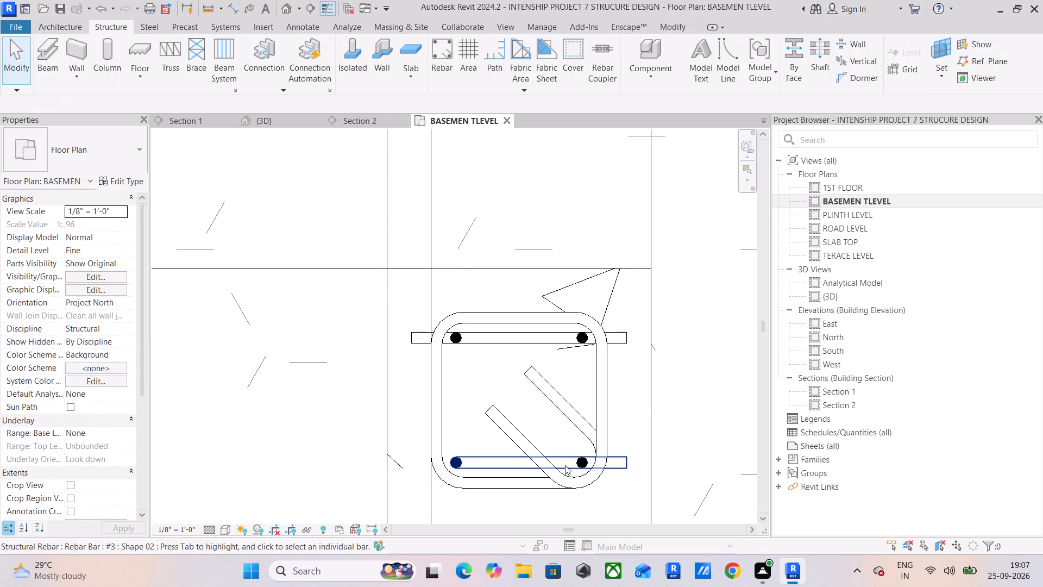
left_click(579, 460)
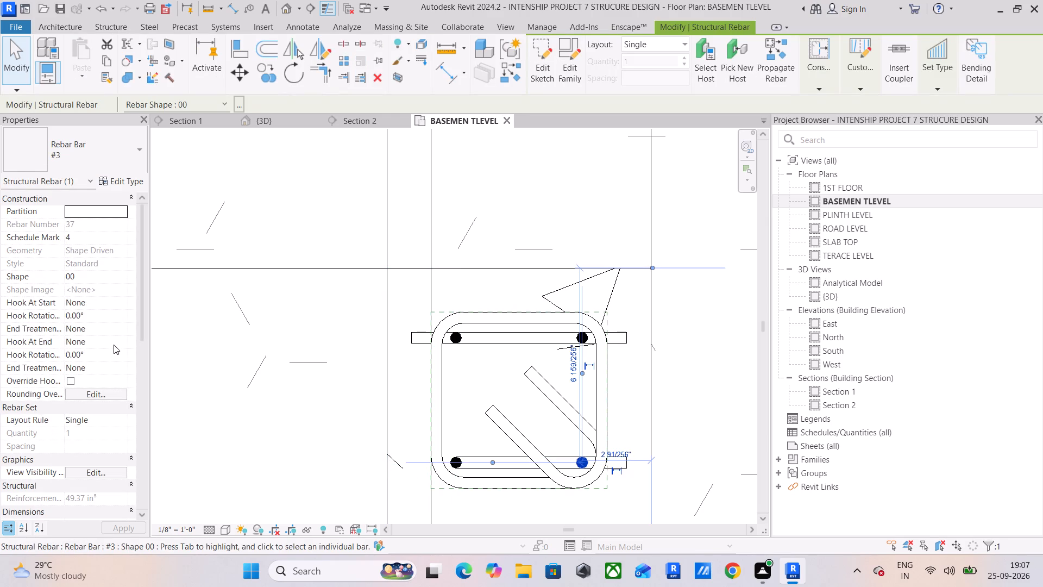
left_click(117, 341)
left_click(122, 367)
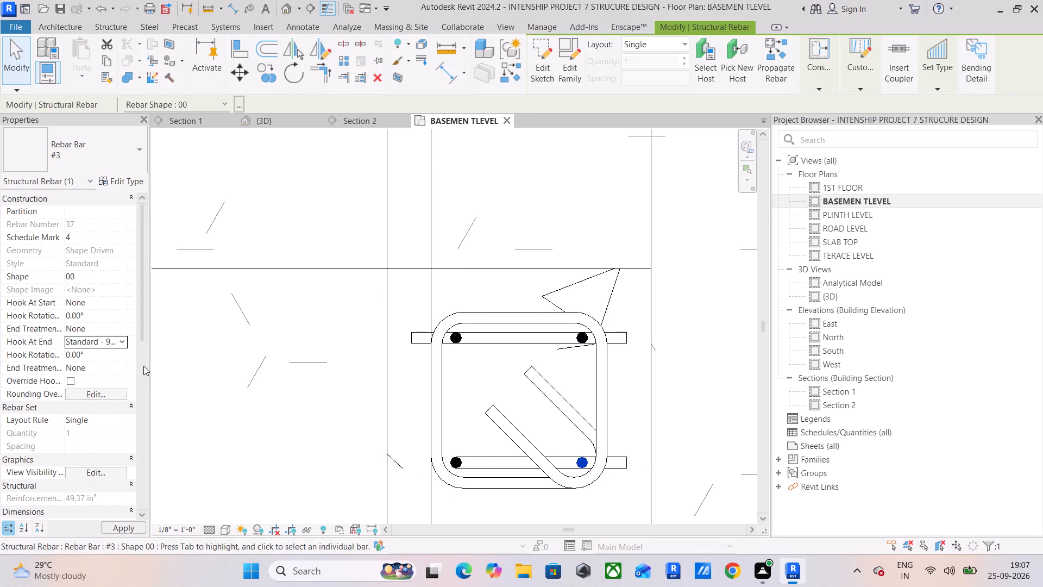
left_click(116, 302)
left_click(122, 307)
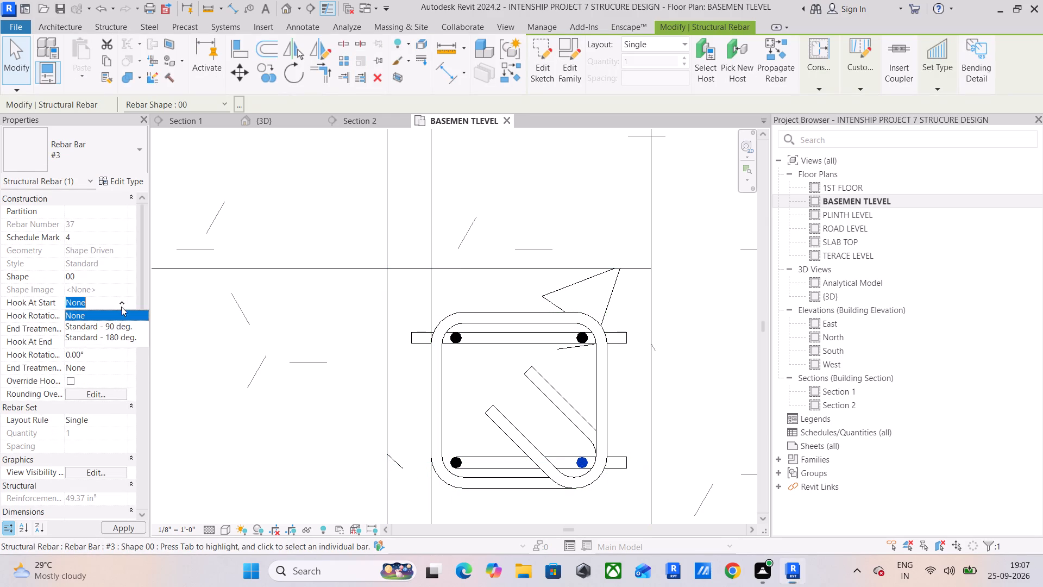
left_click(110, 326)
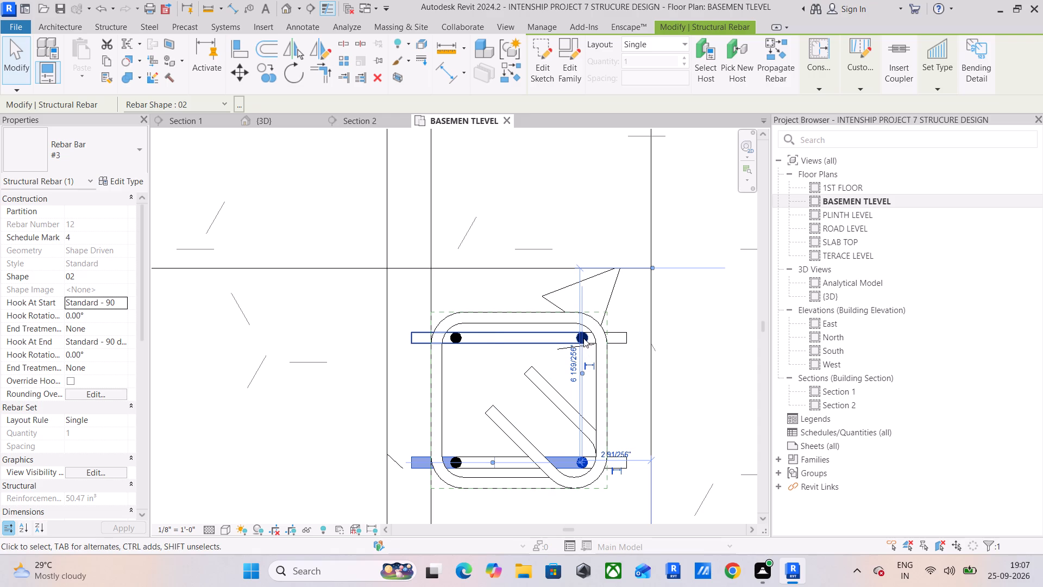
Set the end hooks of both upper corner bars in the grid 2 column to Standard - 90 deg.
left_click(583, 338)
left_click(122, 344)
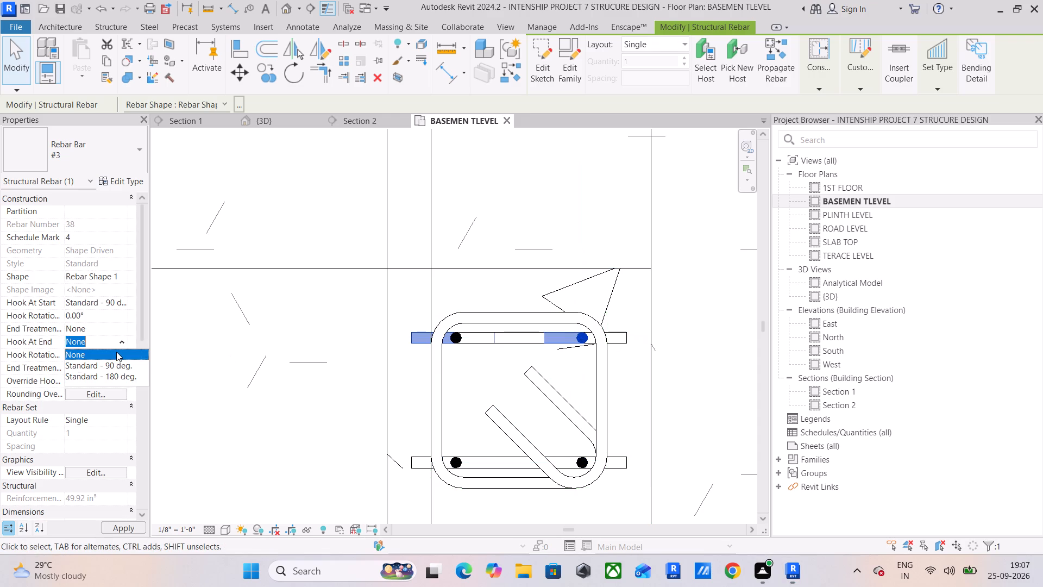
left_click(117, 361)
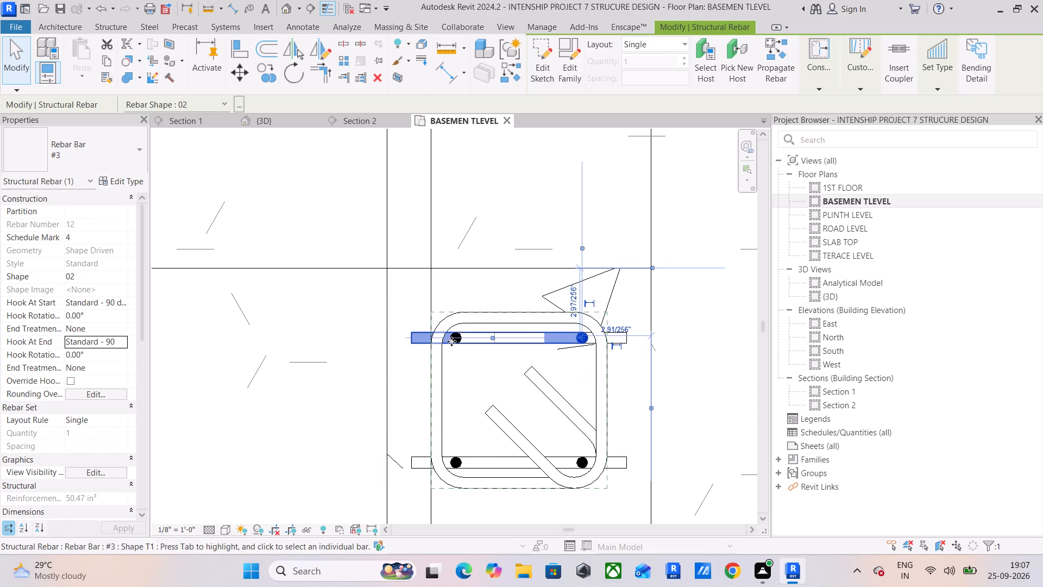
left_click(259, 354)
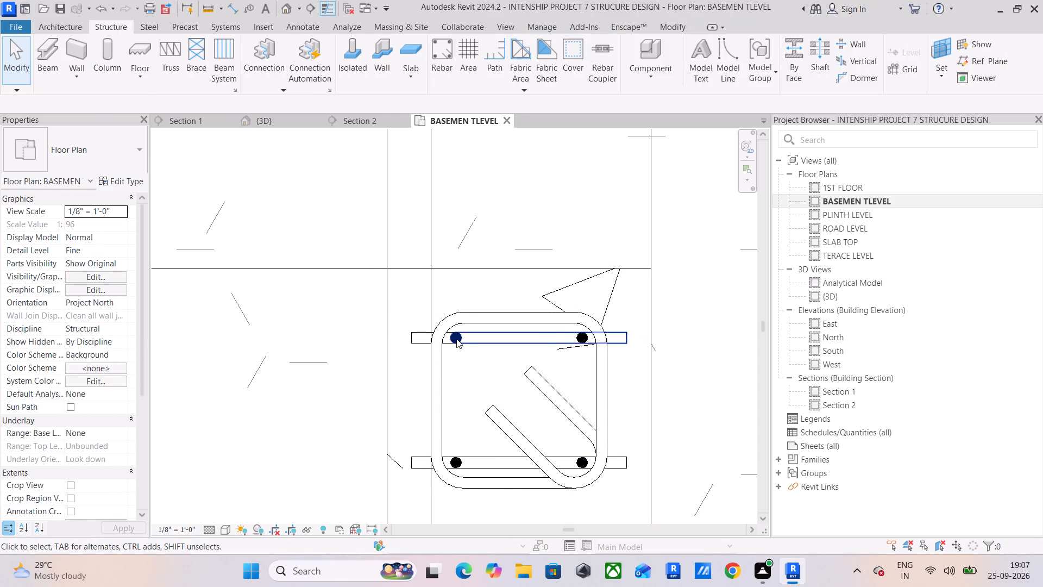
left_click(456, 339)
left_click(120, 345)
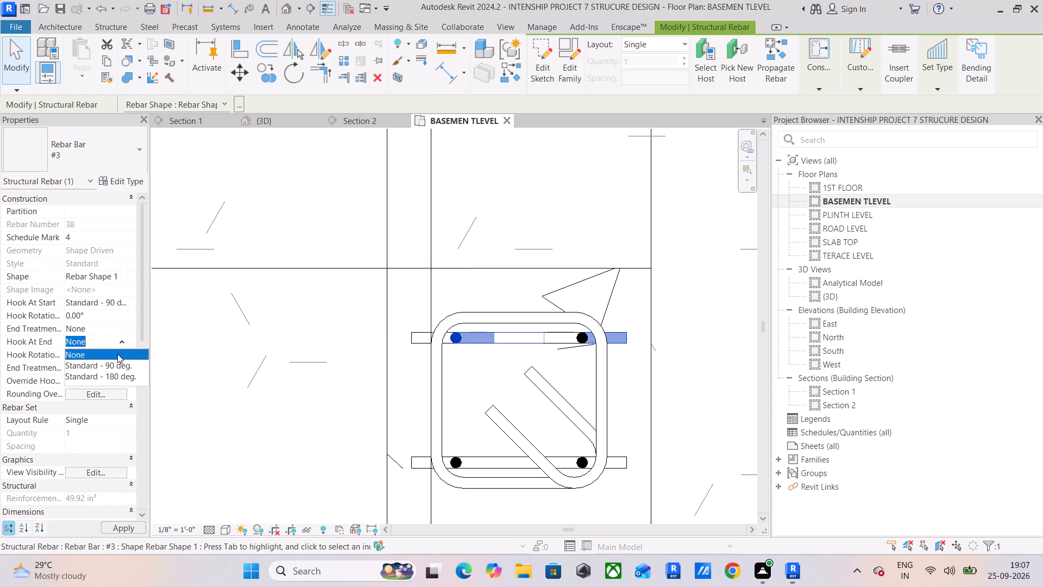
left_click(110, 365)
middle_click_drag(473, 355, 281, 326)
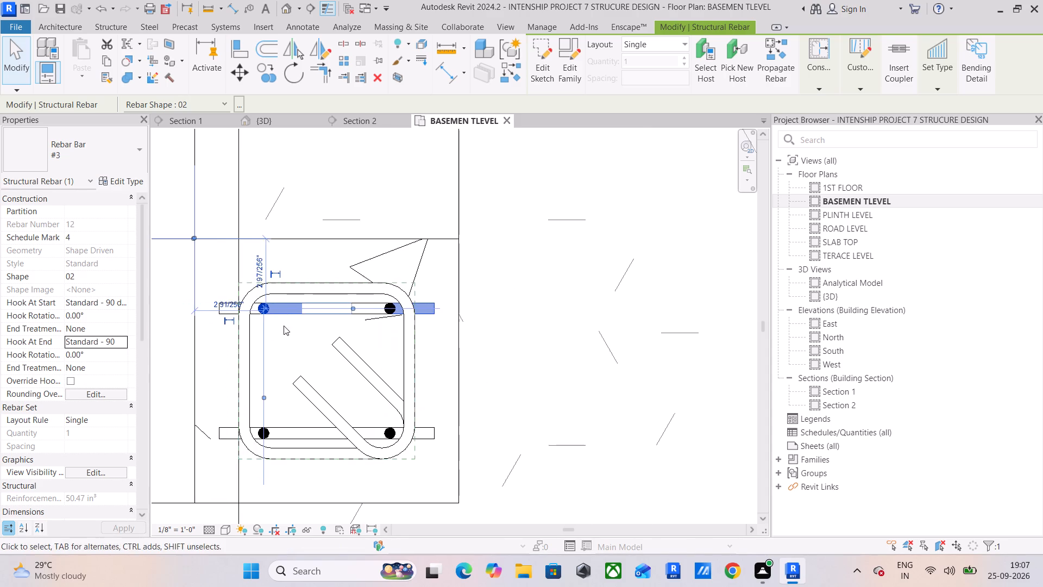
left_click(594, 282)
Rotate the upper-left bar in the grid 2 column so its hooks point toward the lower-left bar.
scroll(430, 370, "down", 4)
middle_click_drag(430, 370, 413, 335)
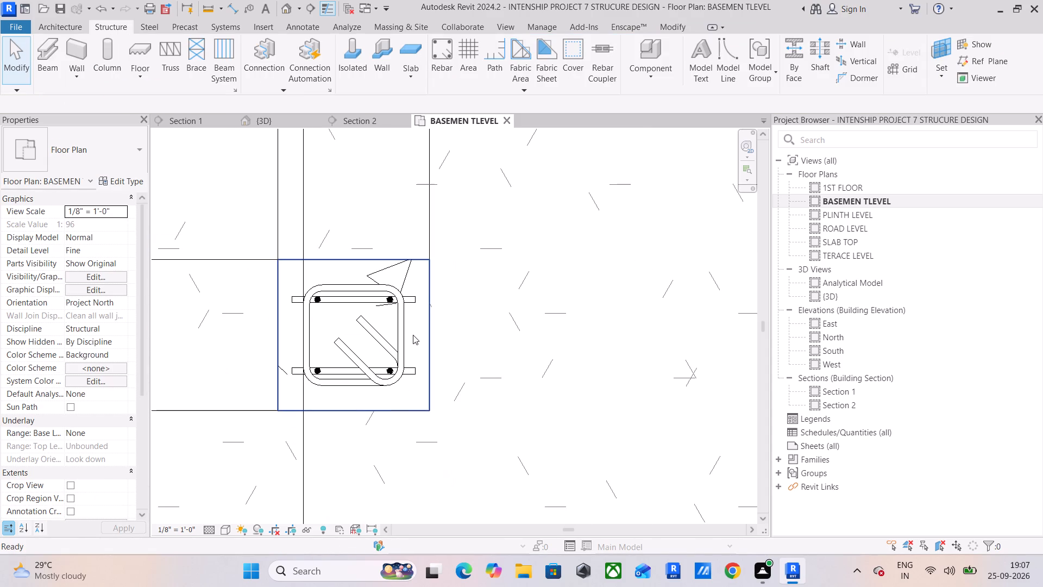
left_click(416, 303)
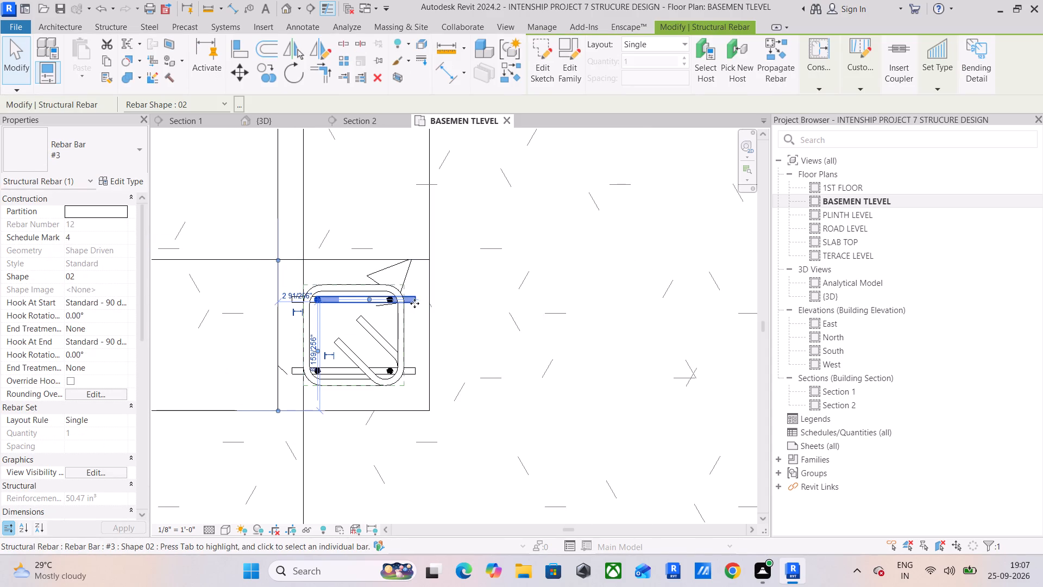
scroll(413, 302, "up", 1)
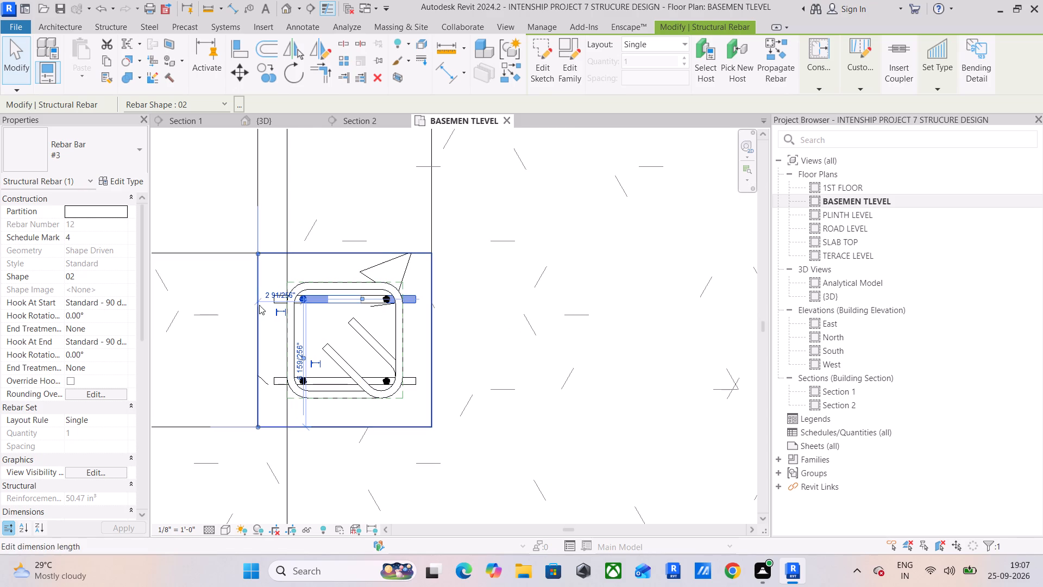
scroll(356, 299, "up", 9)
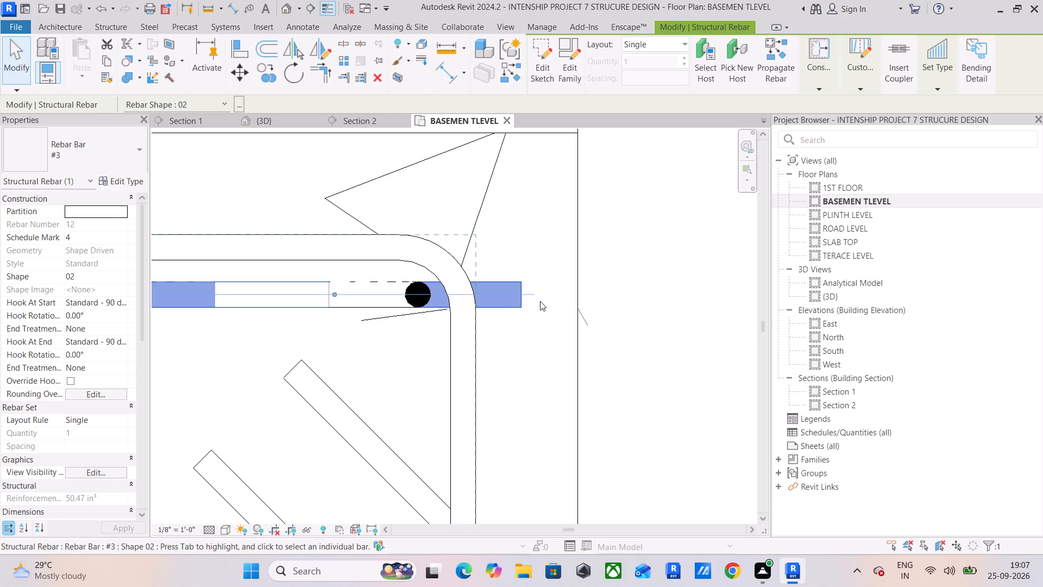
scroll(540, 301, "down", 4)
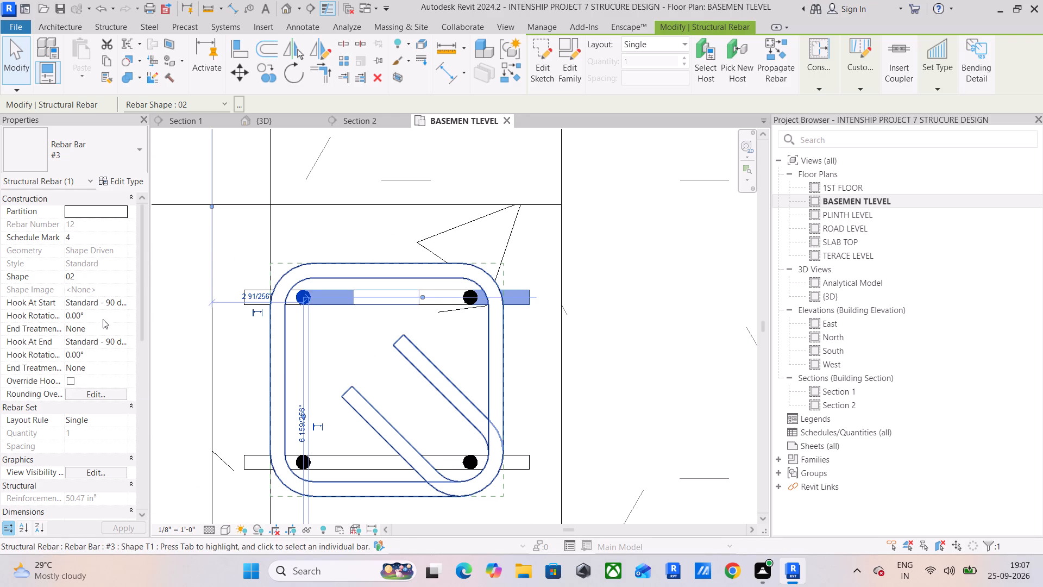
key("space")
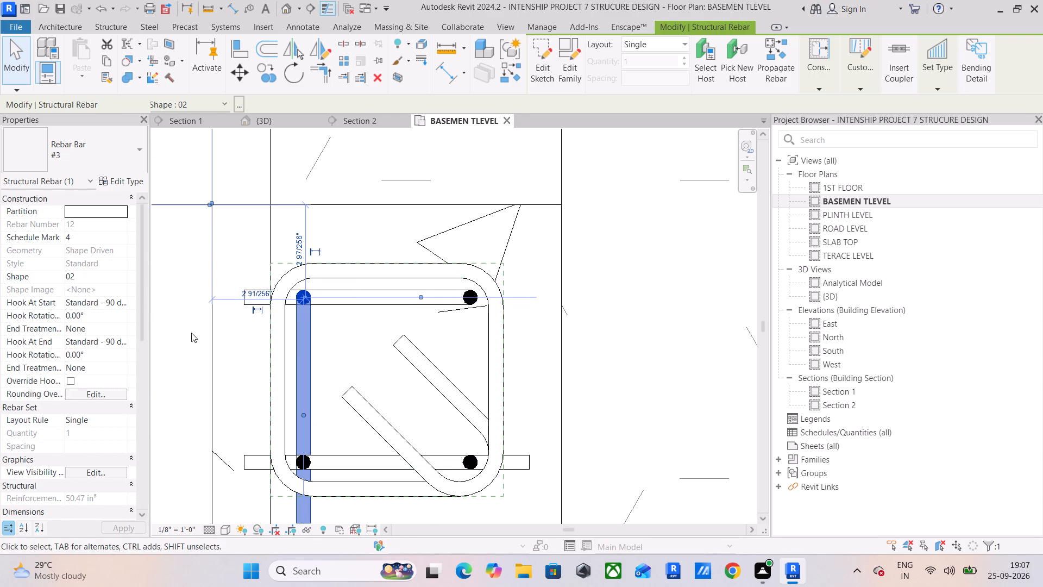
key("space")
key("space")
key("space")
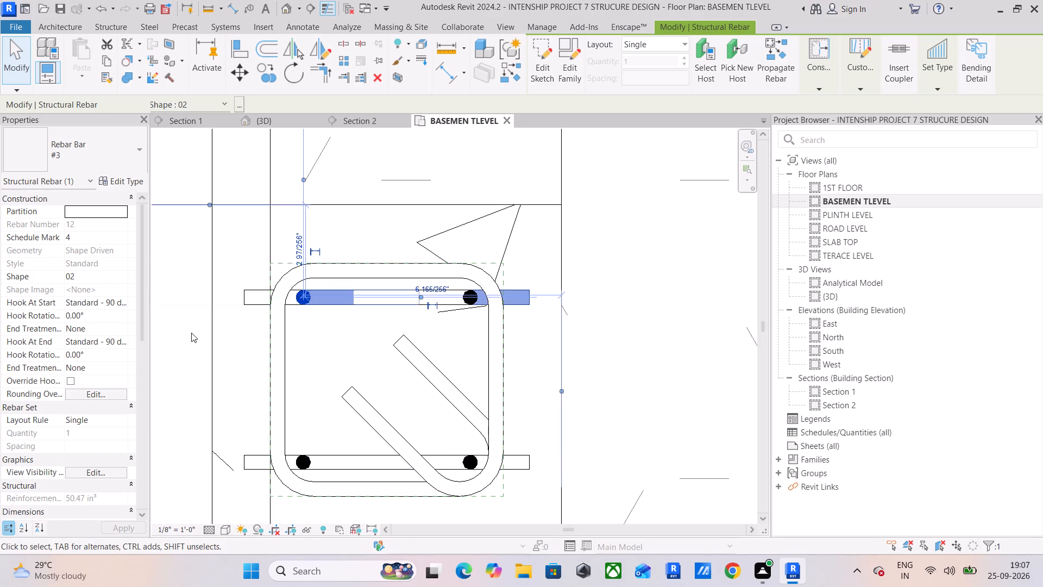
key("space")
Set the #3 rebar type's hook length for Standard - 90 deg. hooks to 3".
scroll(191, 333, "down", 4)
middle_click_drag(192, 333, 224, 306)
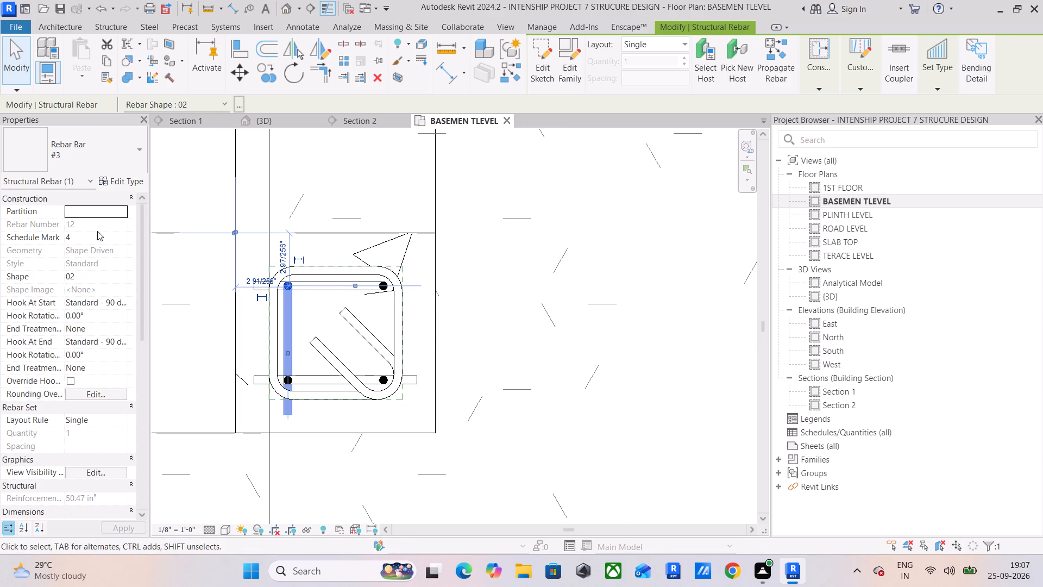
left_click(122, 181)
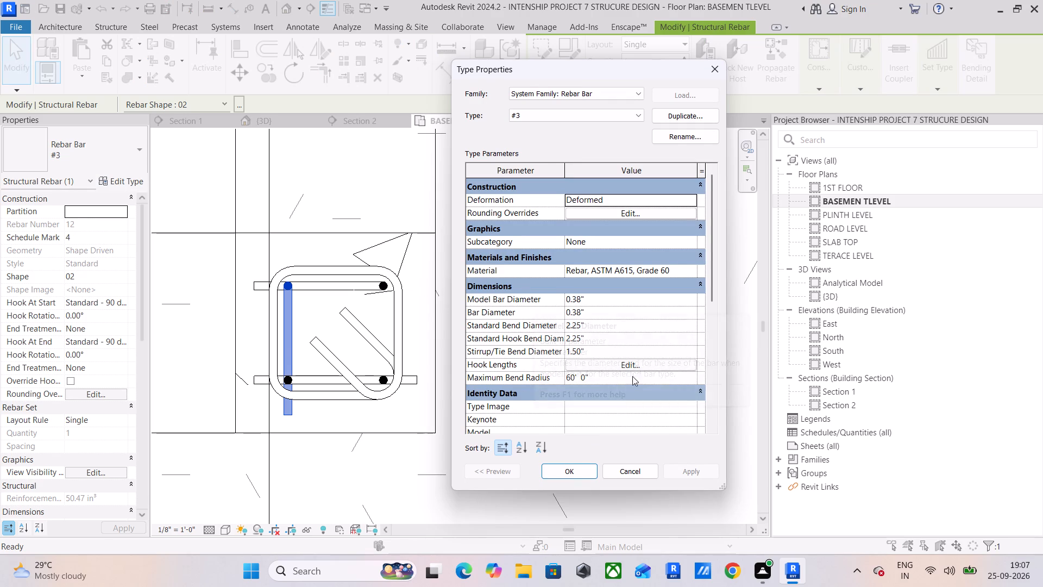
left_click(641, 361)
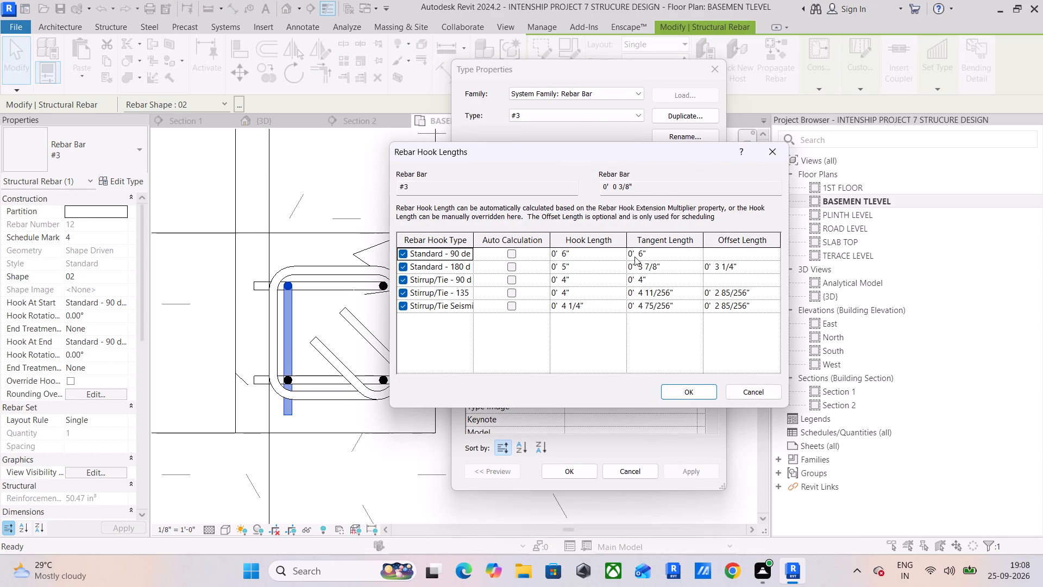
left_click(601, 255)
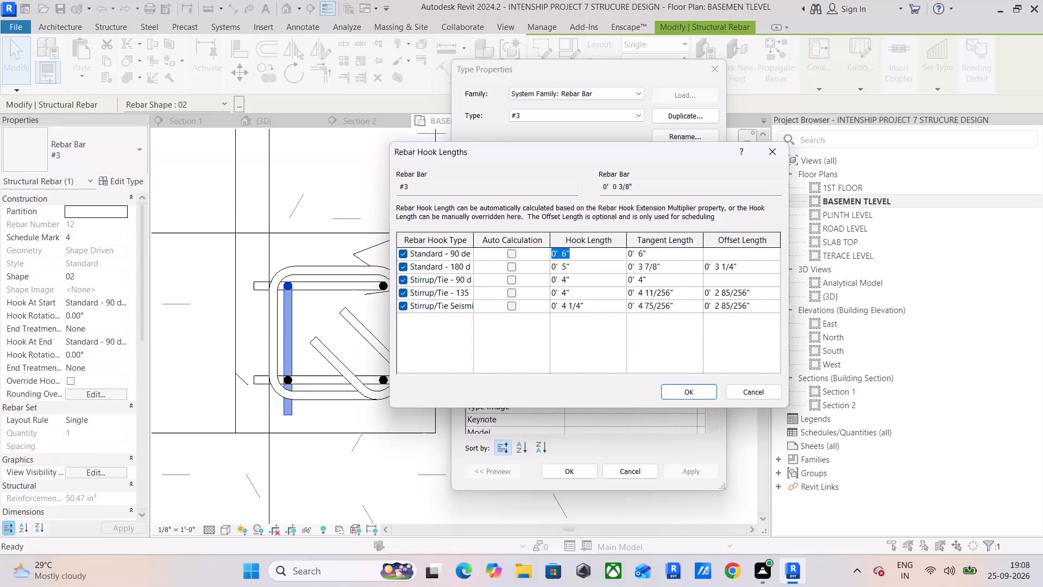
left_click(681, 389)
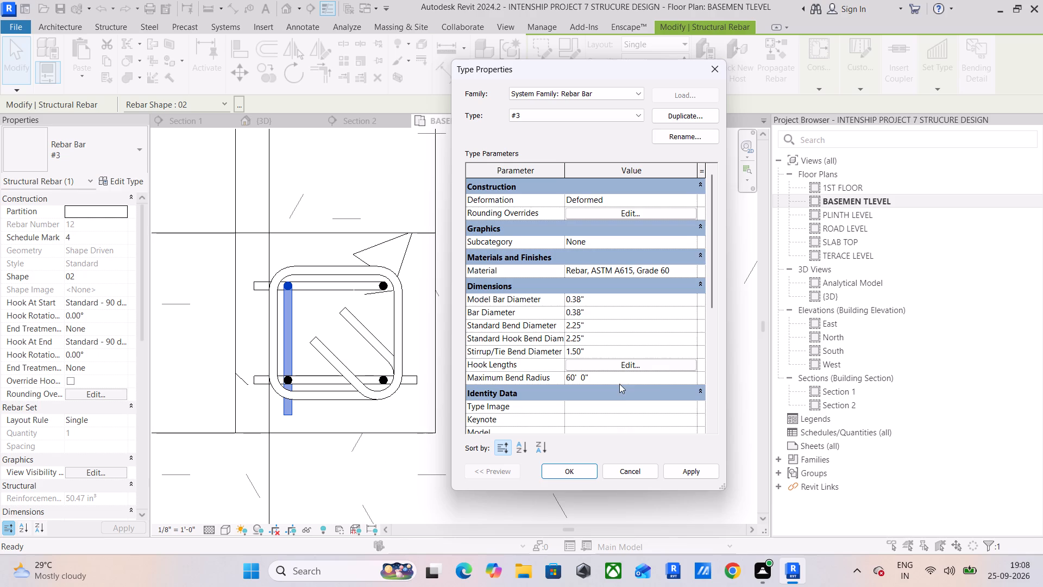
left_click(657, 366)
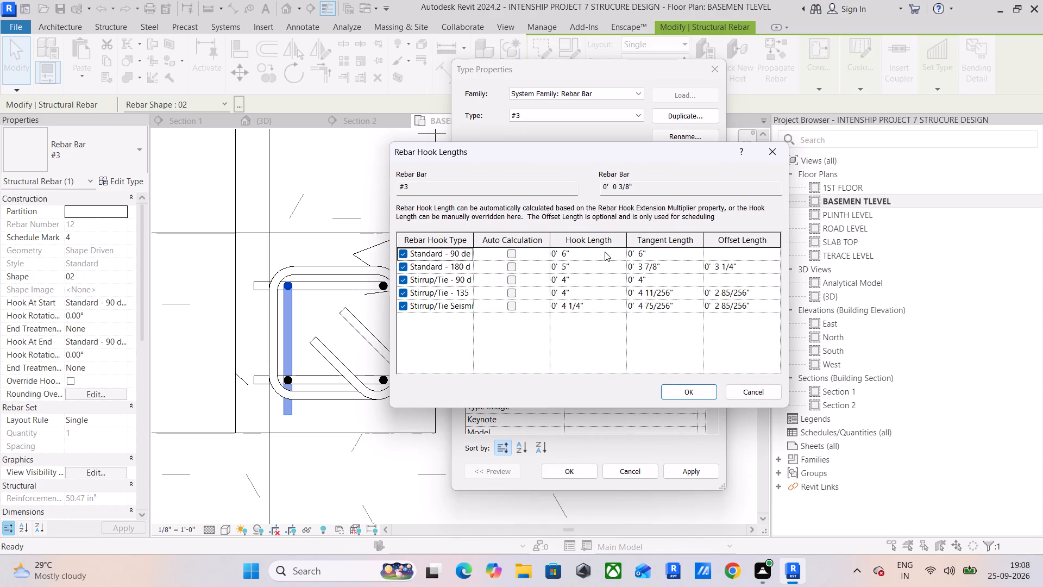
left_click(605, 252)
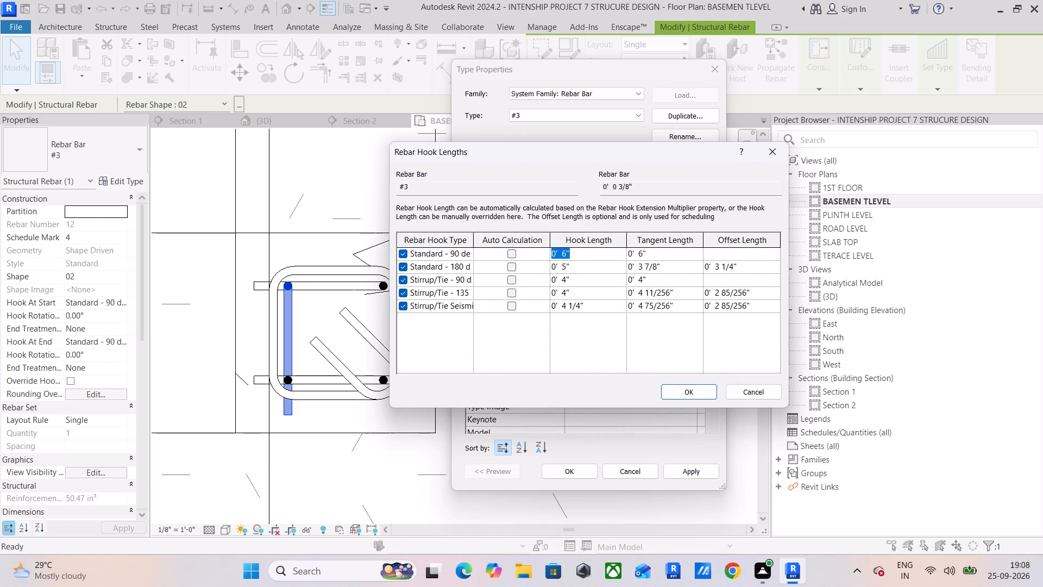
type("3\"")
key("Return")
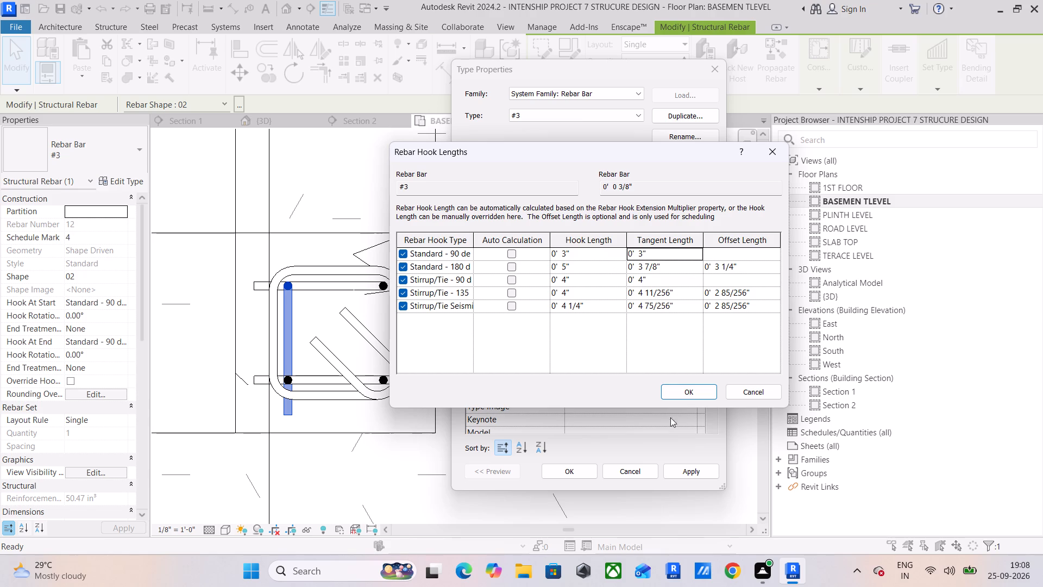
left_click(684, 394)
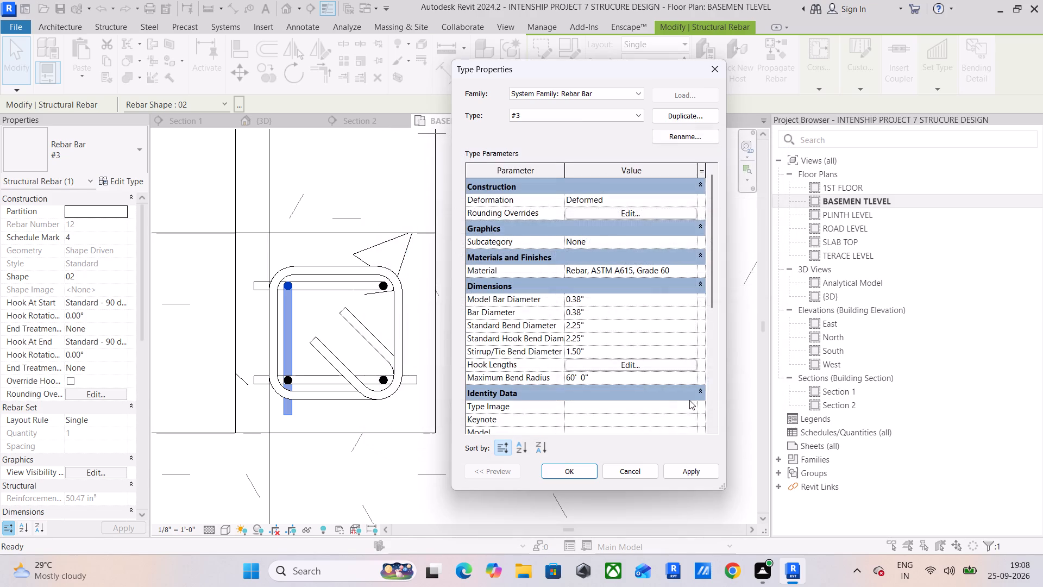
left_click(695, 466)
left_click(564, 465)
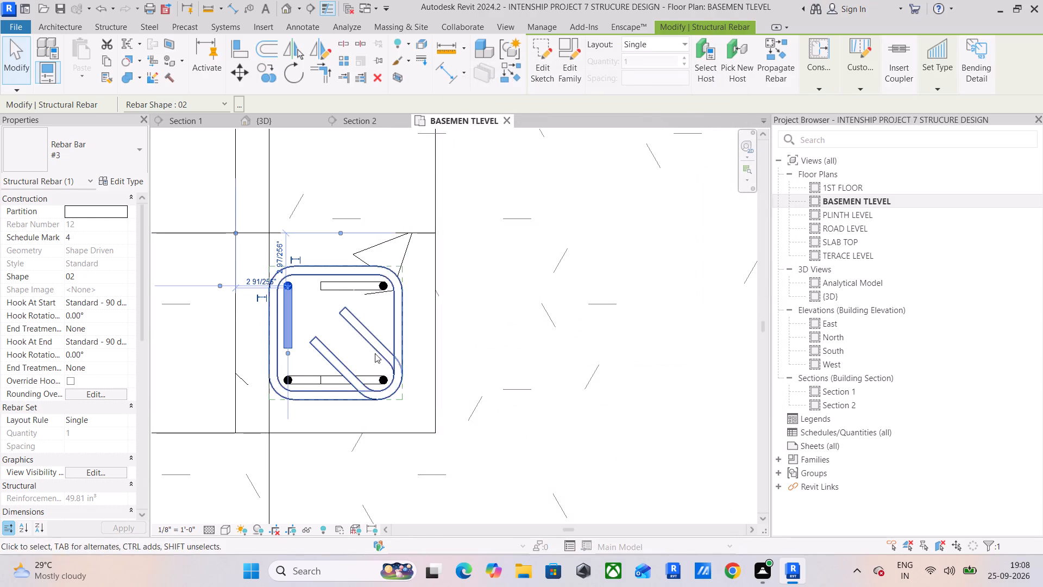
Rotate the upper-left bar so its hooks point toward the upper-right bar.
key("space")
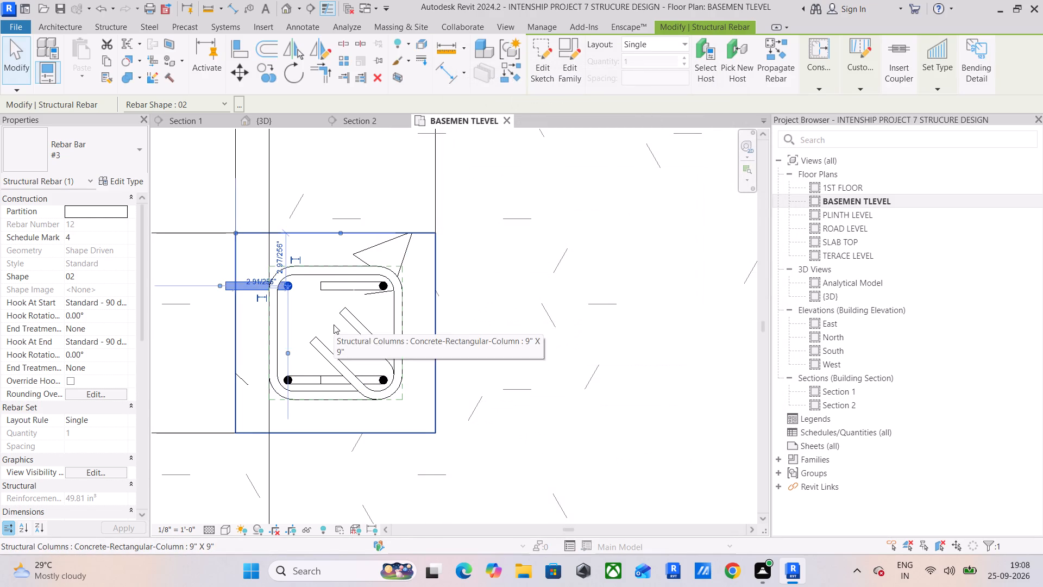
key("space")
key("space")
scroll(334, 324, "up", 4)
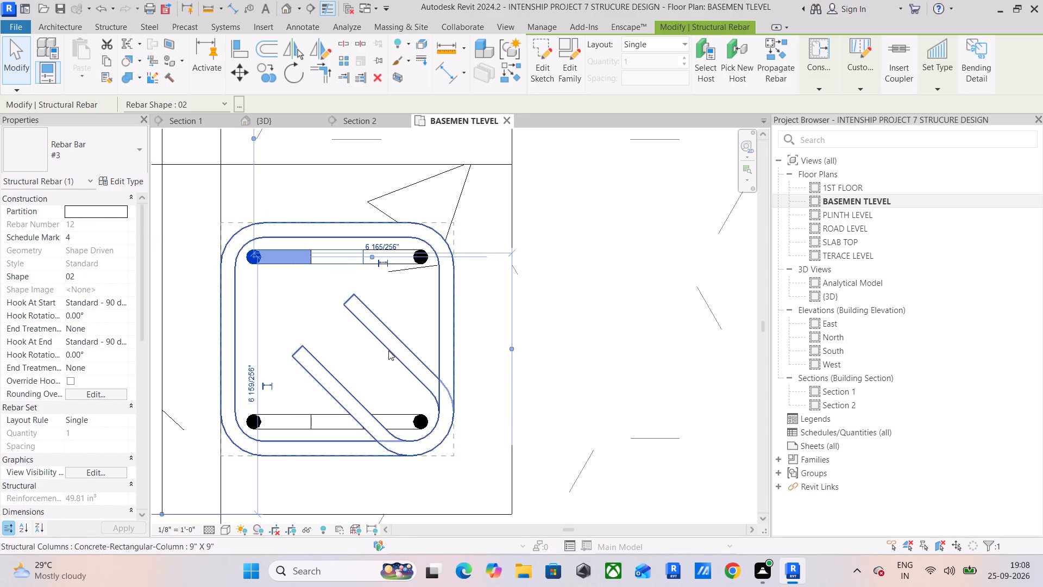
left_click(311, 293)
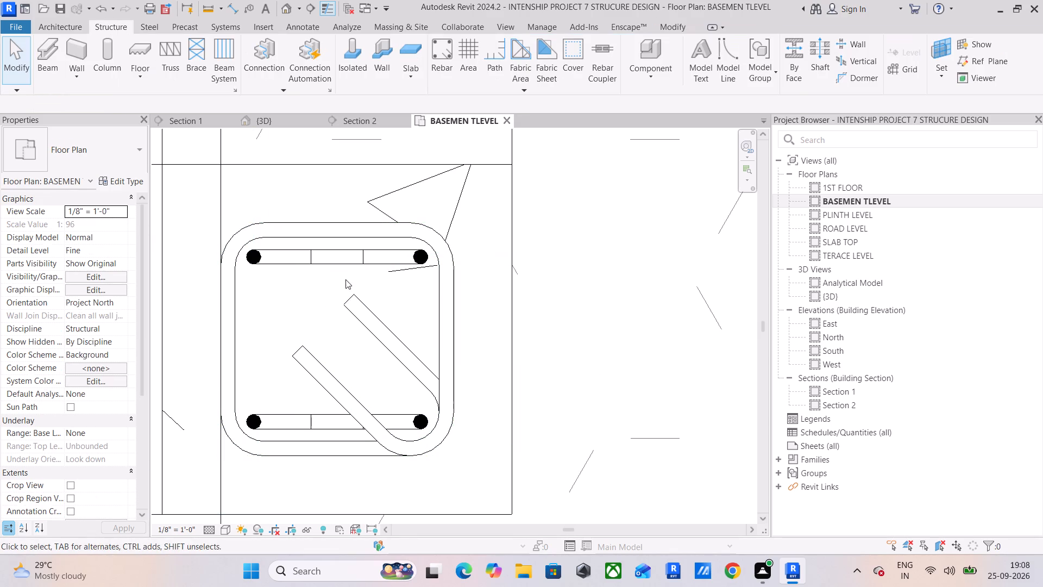
Rotate both upper corner bars in the grid 2 column so their hooks point toward the lower bars.
left_click(380, 264)
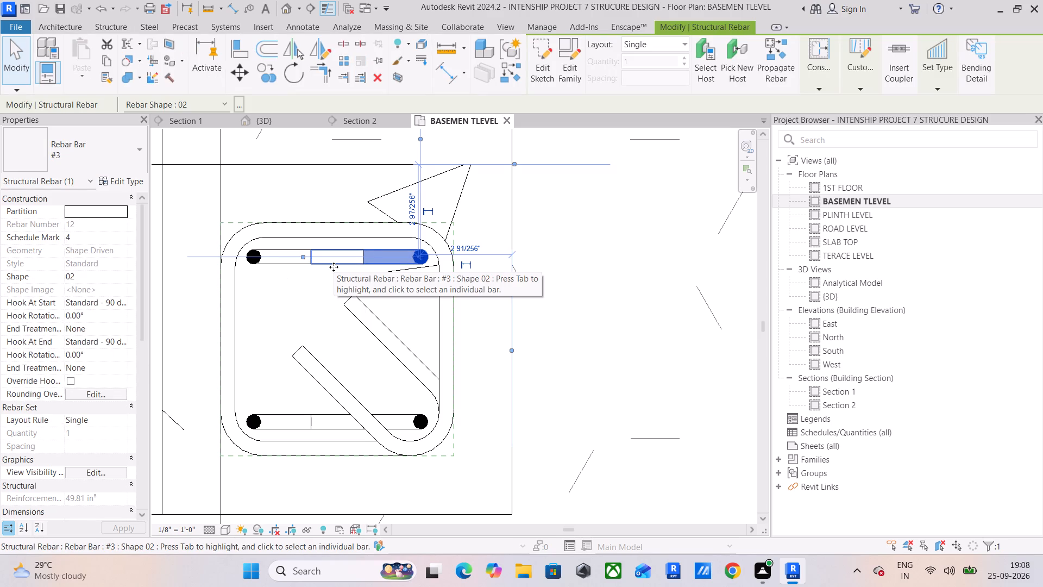
key("space")
key("space")
key("space")
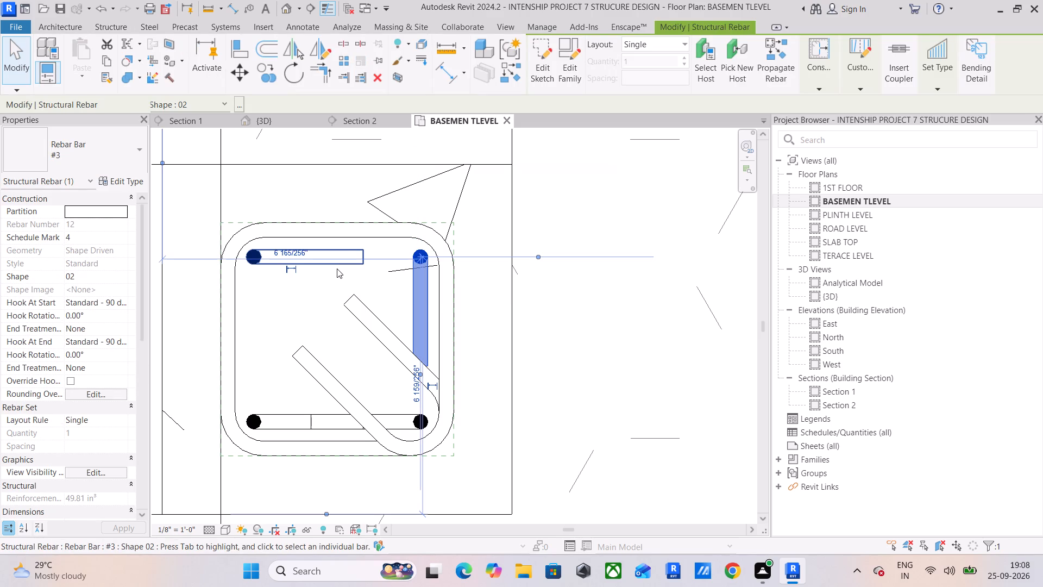
left_click(314, 264)
key("space")
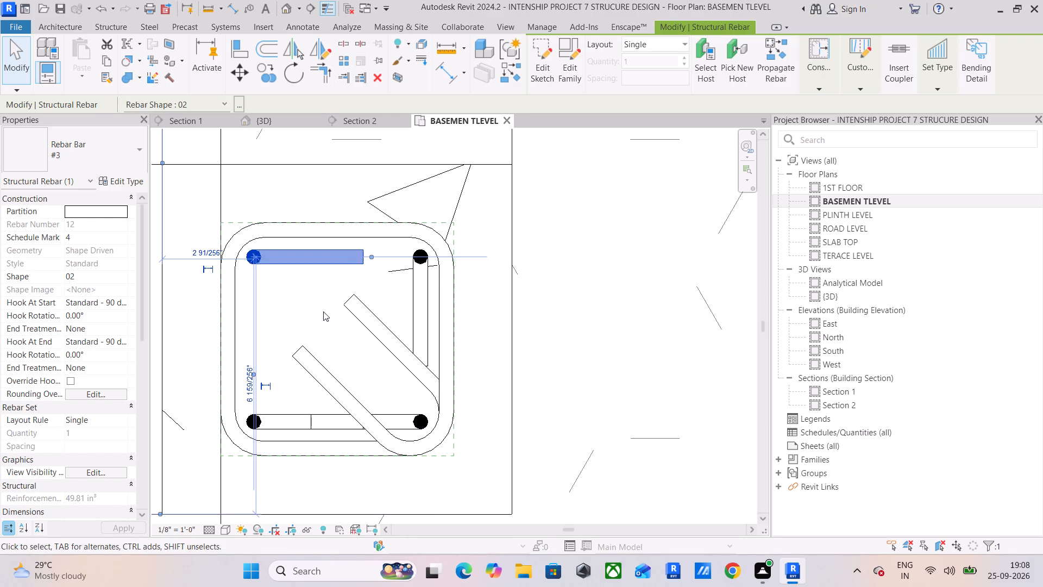
Rotate both lower corner bars in the grid 2 column so their hooks point toward the upper bars.
left_click(292, 421)
key("space")
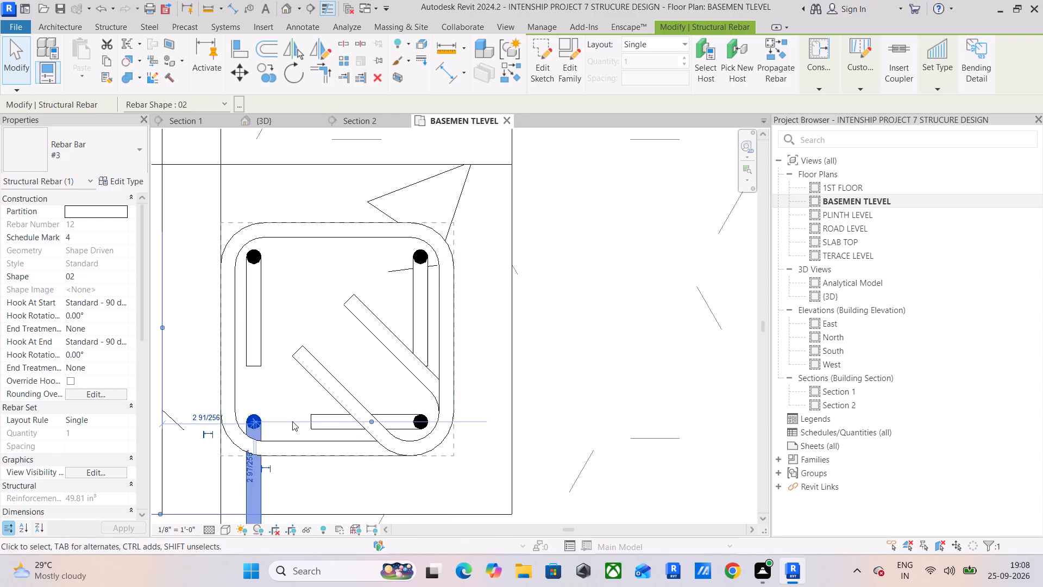
key("space")
key("space")
left_click(314, 432)
key("space")
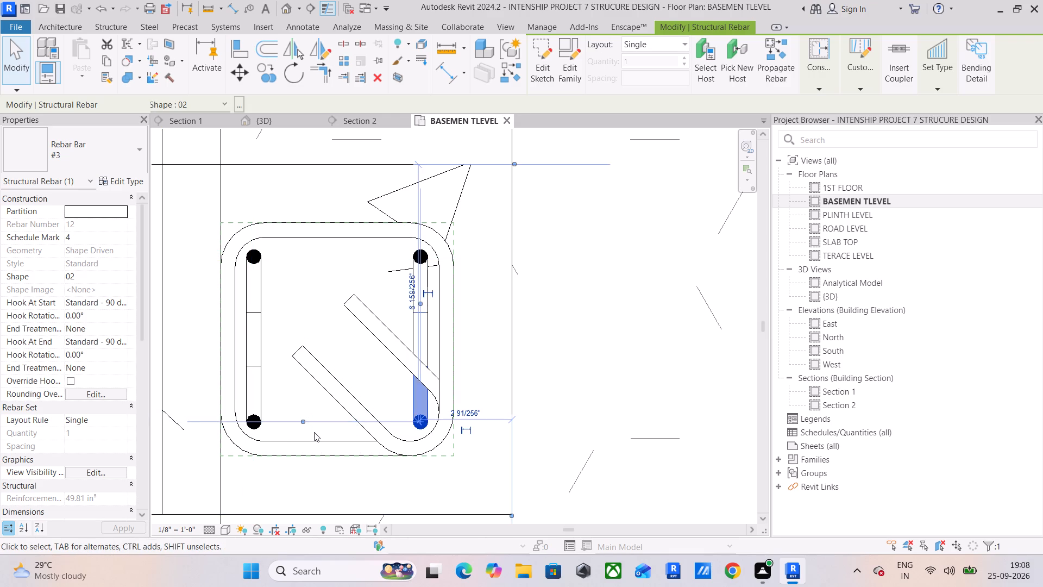
key("space")
key("space")
key("space")
key("space")
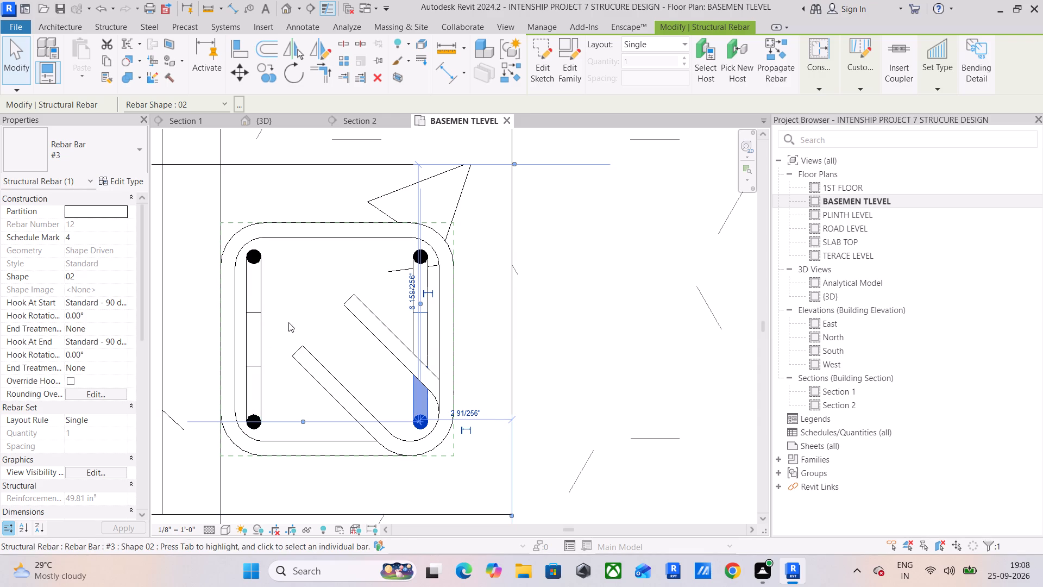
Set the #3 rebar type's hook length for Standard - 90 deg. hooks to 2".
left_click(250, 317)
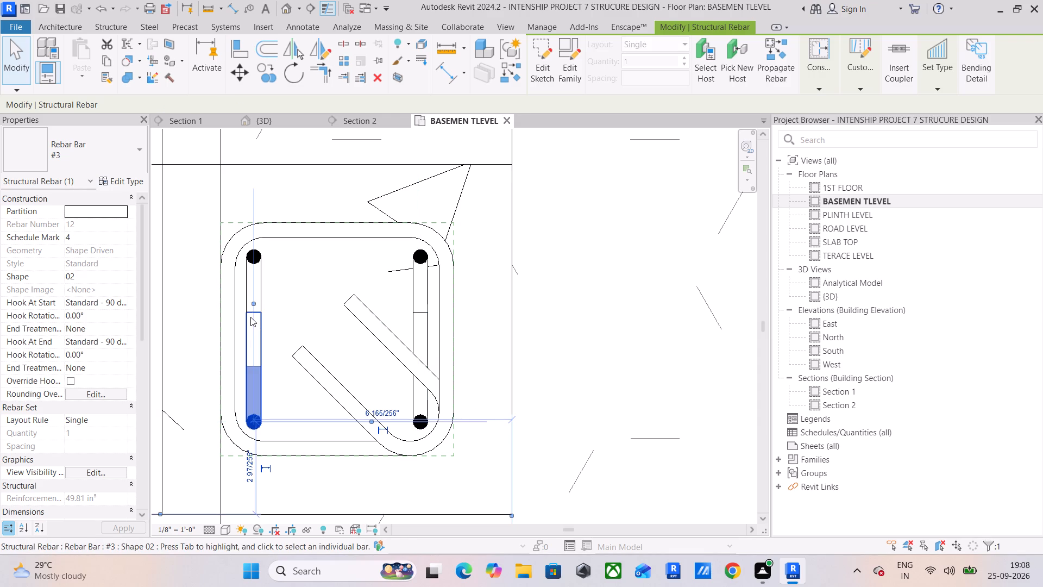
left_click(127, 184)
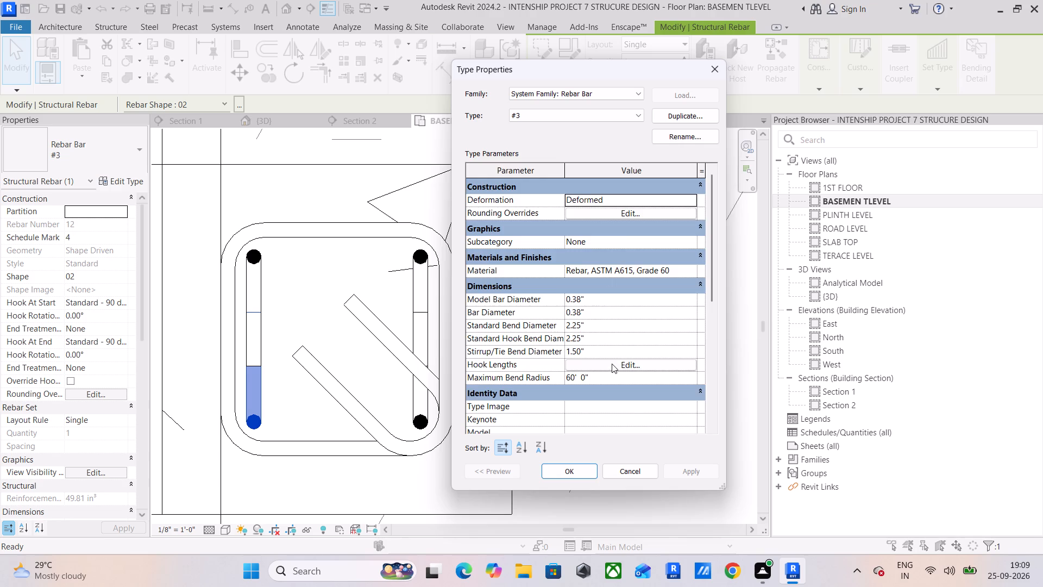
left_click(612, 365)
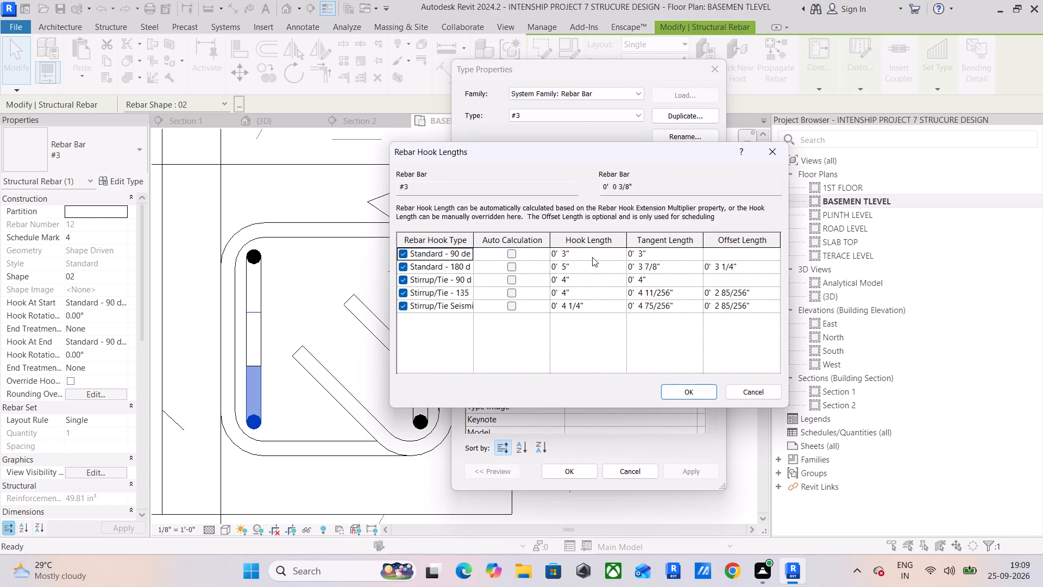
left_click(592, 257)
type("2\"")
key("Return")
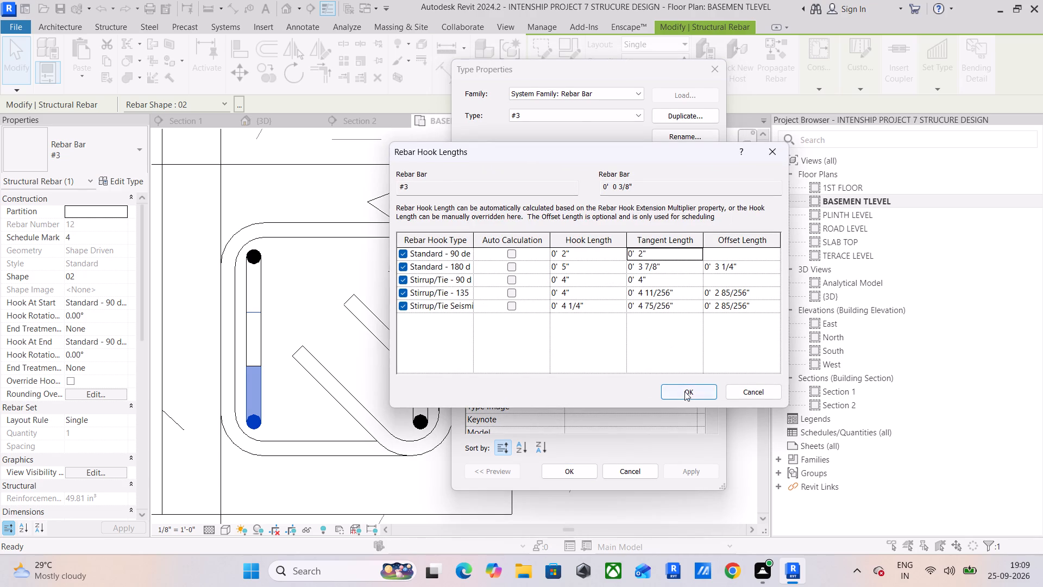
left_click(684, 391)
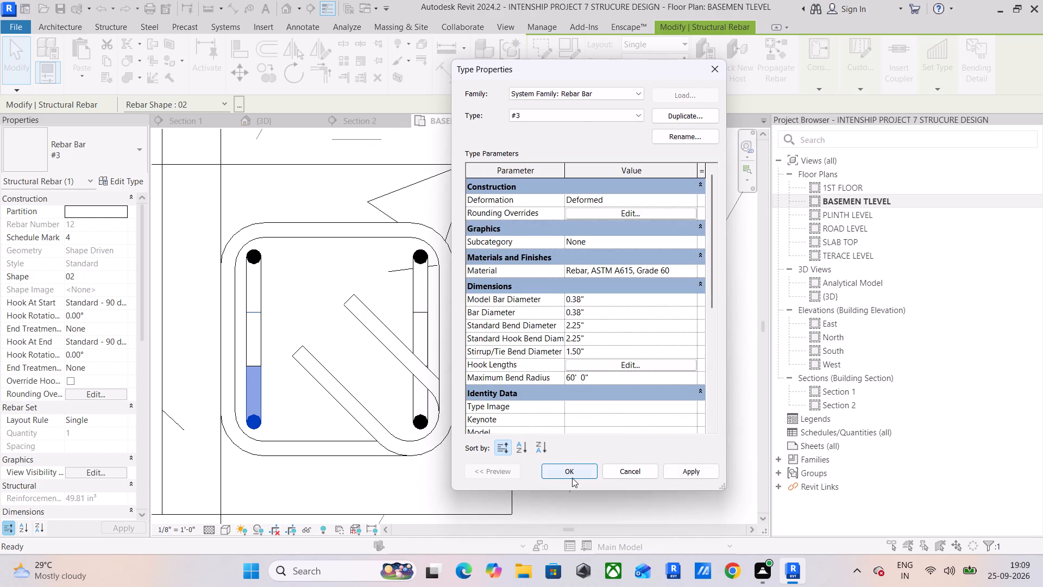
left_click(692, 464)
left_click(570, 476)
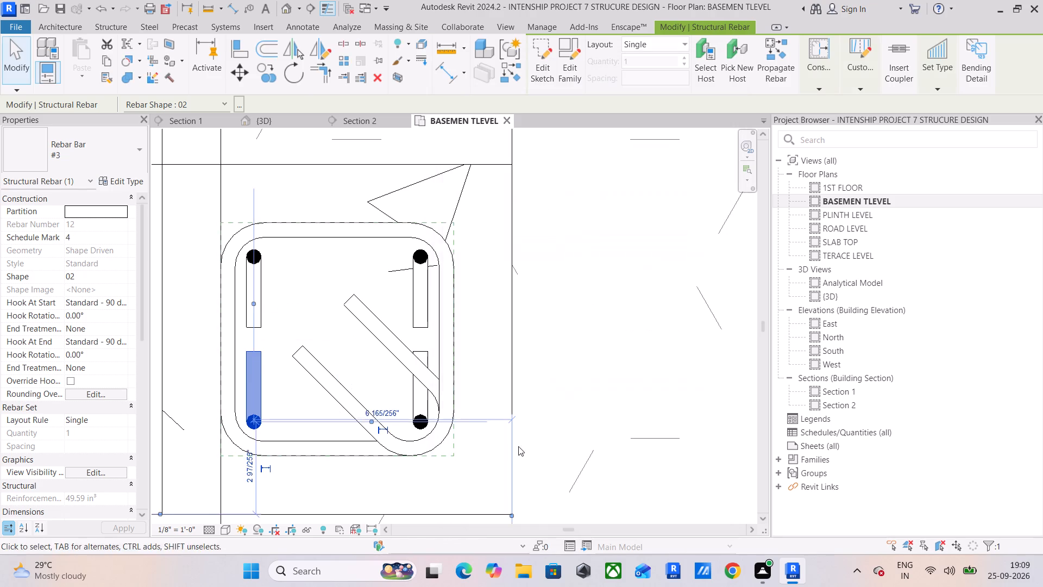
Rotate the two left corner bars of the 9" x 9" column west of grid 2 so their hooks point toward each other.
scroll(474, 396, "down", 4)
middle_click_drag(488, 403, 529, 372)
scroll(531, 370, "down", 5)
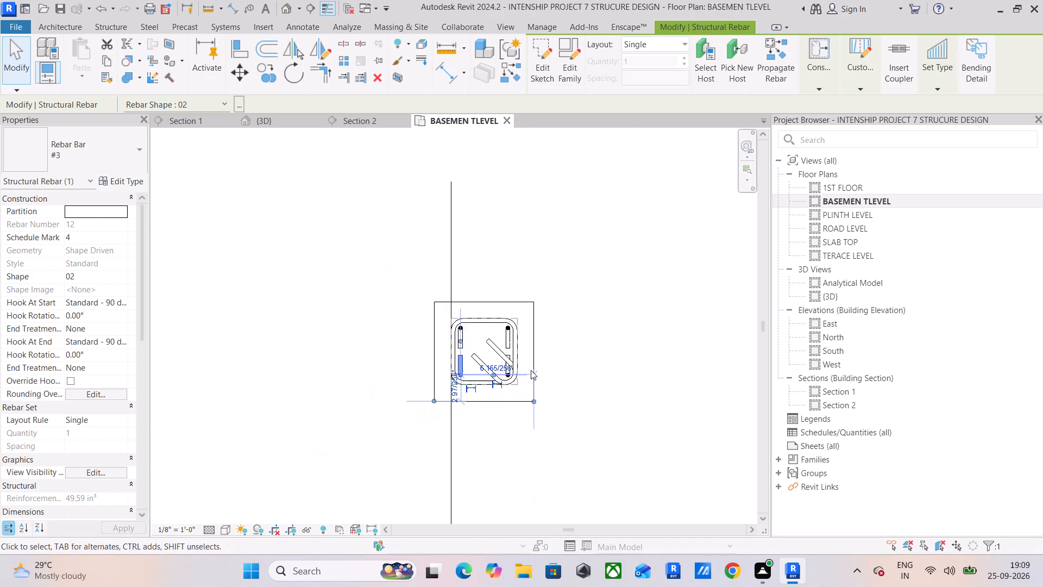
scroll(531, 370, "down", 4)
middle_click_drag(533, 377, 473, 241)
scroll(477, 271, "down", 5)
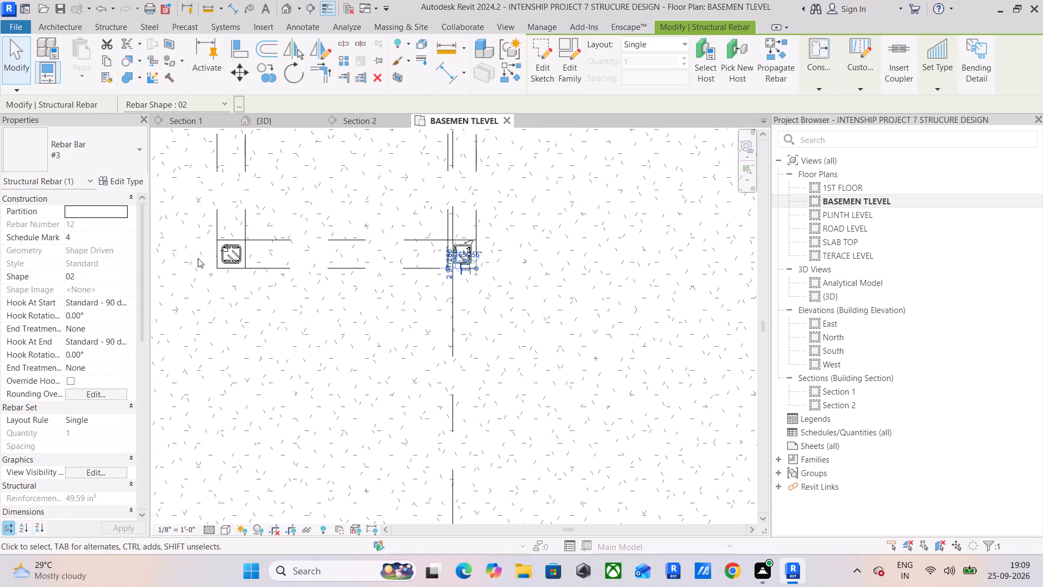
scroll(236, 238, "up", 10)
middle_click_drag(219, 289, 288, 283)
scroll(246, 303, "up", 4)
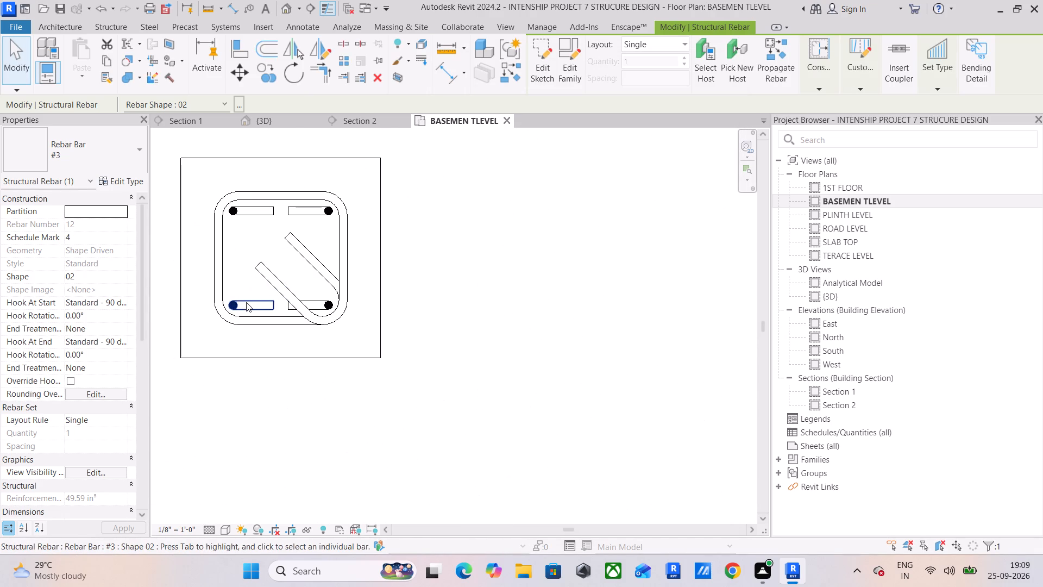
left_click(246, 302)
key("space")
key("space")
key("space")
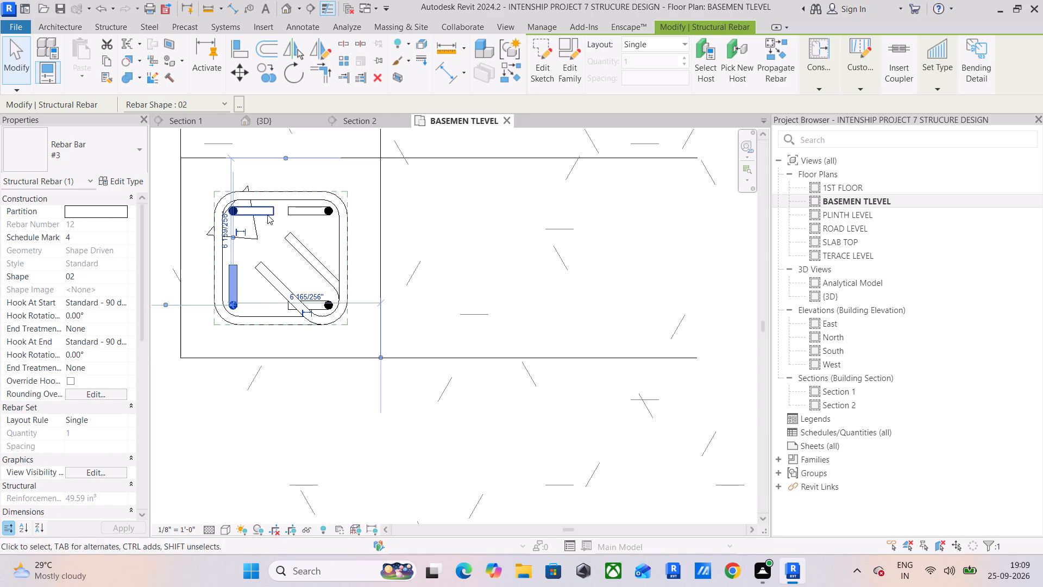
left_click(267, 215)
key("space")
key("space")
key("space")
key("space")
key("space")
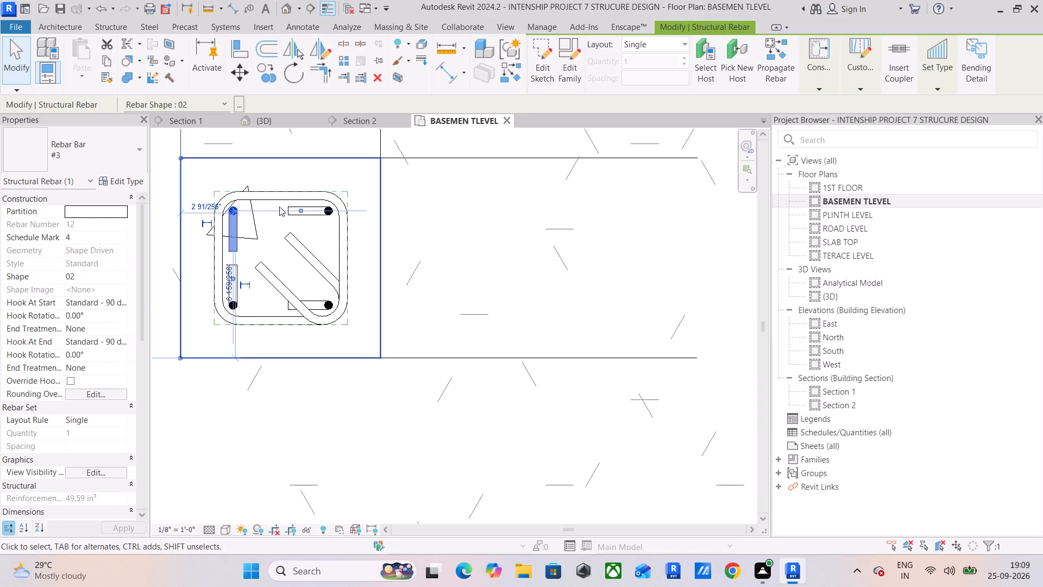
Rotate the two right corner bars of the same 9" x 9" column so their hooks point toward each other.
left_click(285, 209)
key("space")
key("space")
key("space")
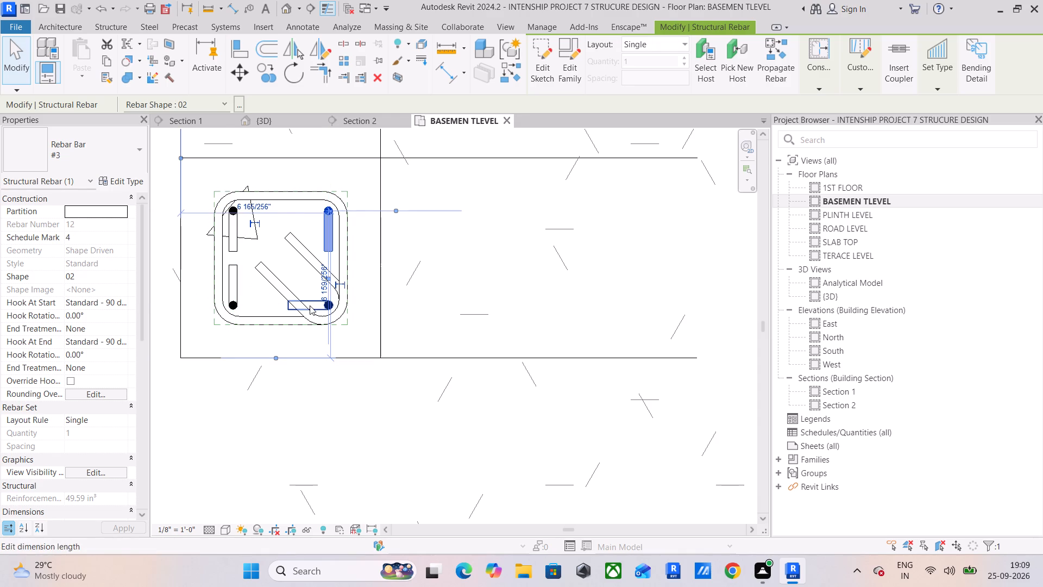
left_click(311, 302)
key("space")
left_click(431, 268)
Examine the corner bar hooks in the neighbouring 12 x 18 columns on the basement plan.
scroll(433, 301, "down", 5)
scroll(448, 300, "up", 1)
middle_click_drag(448, 300, 339, 294)
scroll(339, 294, "down", 12)
middle_click_drag(400, 311, 467, 285)
scroll(467, 289, "up", 1)
scroll(467, 294, "down", 5)
middle_click_drag(467, 310, 460, 349)
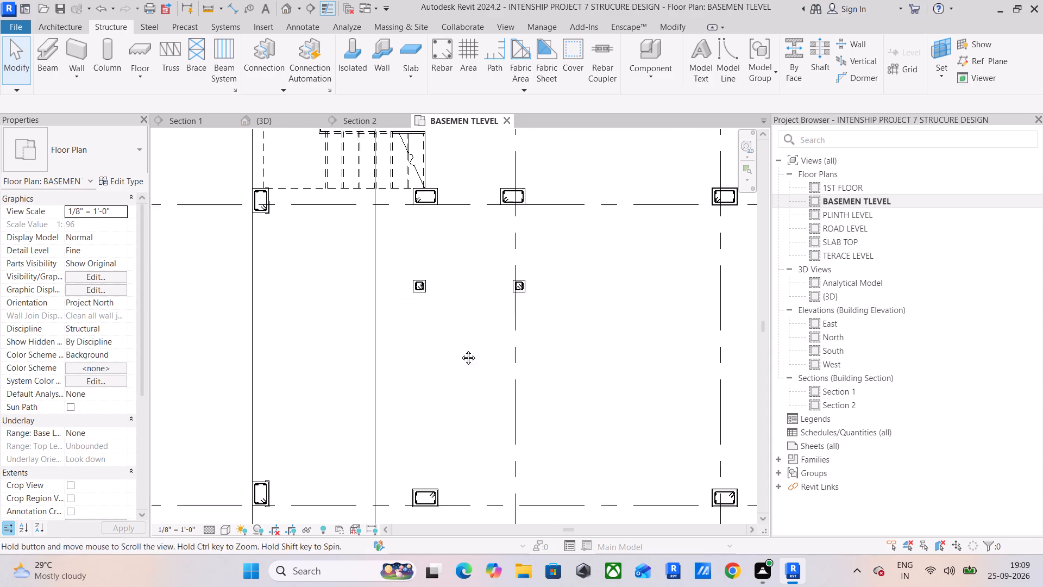
middle_click_drag(460, 349, 436, 441)
scroll(391, 303, "up", 5)
scroll(410, 347, "up", 10)
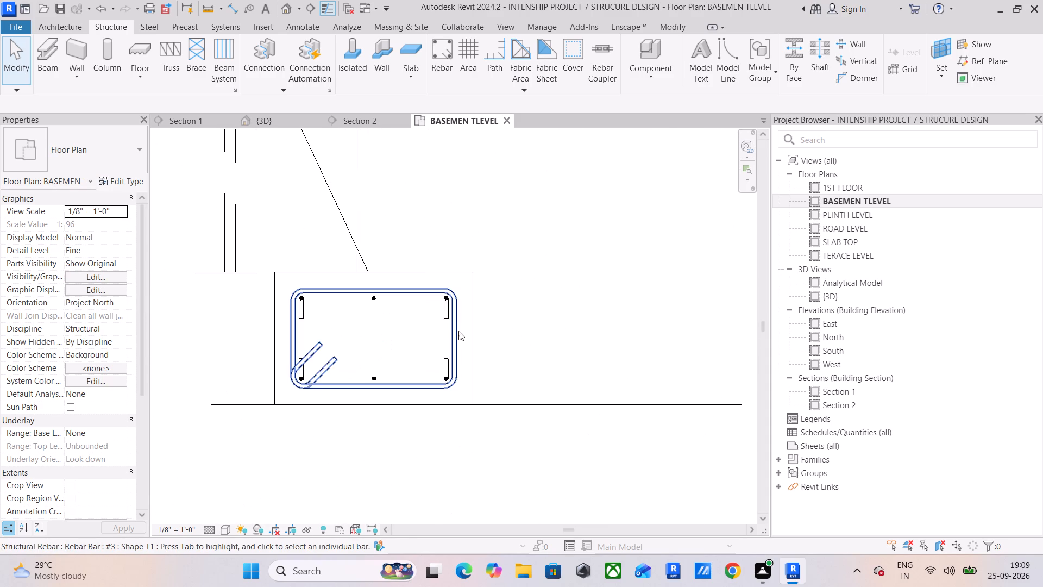
left_click(443, 310)
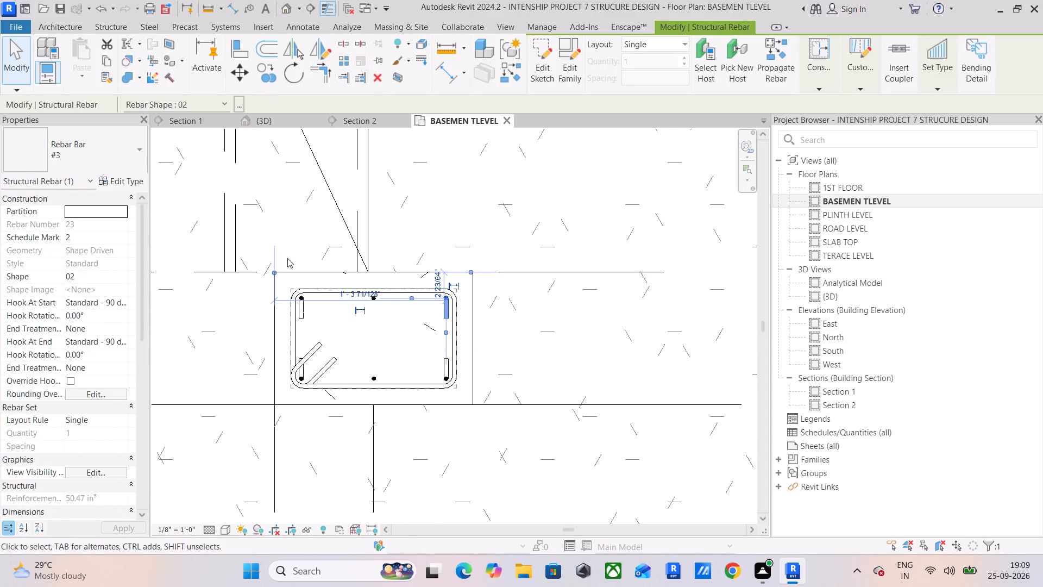
scroll(334, 344, "down", 4)
middle_click_drag(373, 359, 363, 221)
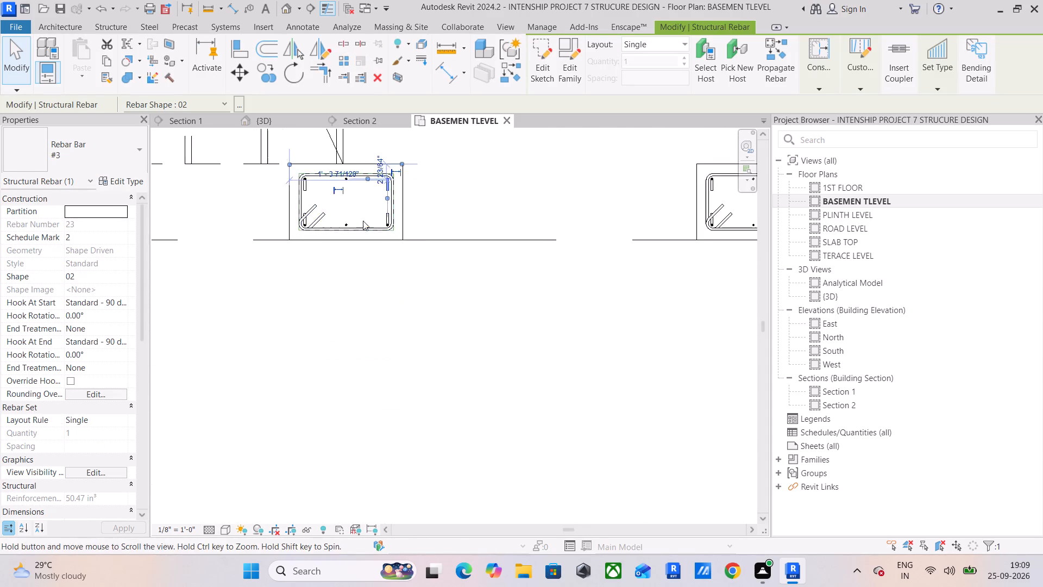
middle_click_drag(363, 221, 363, 220)
scroll(380, 258, "down", 6)
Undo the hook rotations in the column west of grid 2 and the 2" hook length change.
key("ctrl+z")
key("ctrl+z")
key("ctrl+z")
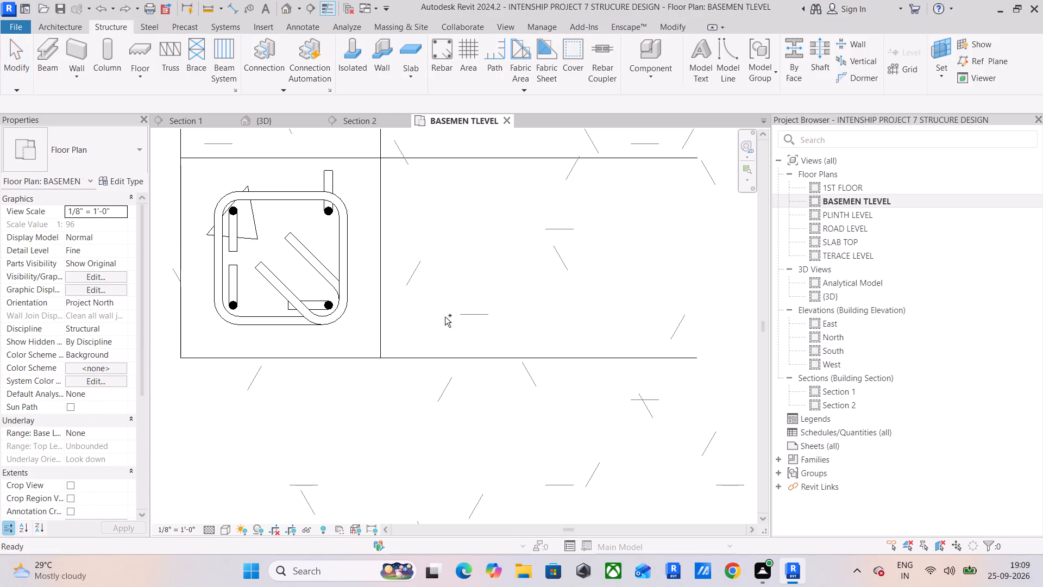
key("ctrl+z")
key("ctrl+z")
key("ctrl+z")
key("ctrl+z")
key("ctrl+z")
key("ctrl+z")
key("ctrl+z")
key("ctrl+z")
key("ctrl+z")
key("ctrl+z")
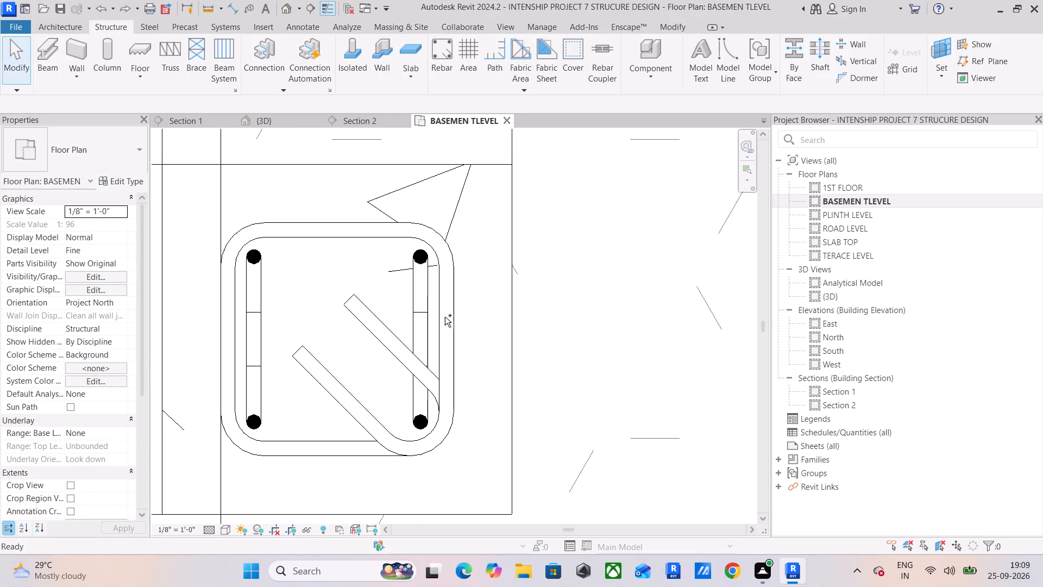
Undo the earlier corner-bar hook rotations in the 9" x 9" columns and the 3" hook length change.
key("ctrl+z")
key("ctrl+z")
key("ctrl+z")
key("ctrl+z")
key("ctrl+z")
key("ctrl+z")
key("ctrl+z")
key("ctrl+z")
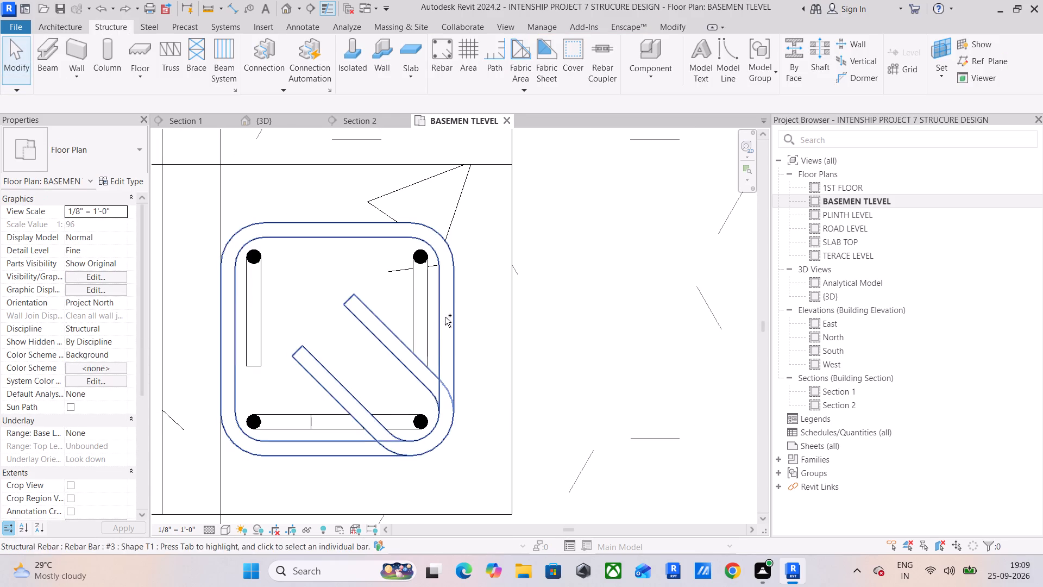
key("ctrl+z")
key("ctrl+z")
key("ctrl+z")
key("ctrl+z")
key("ctrl+z")
key("ctrl+z")
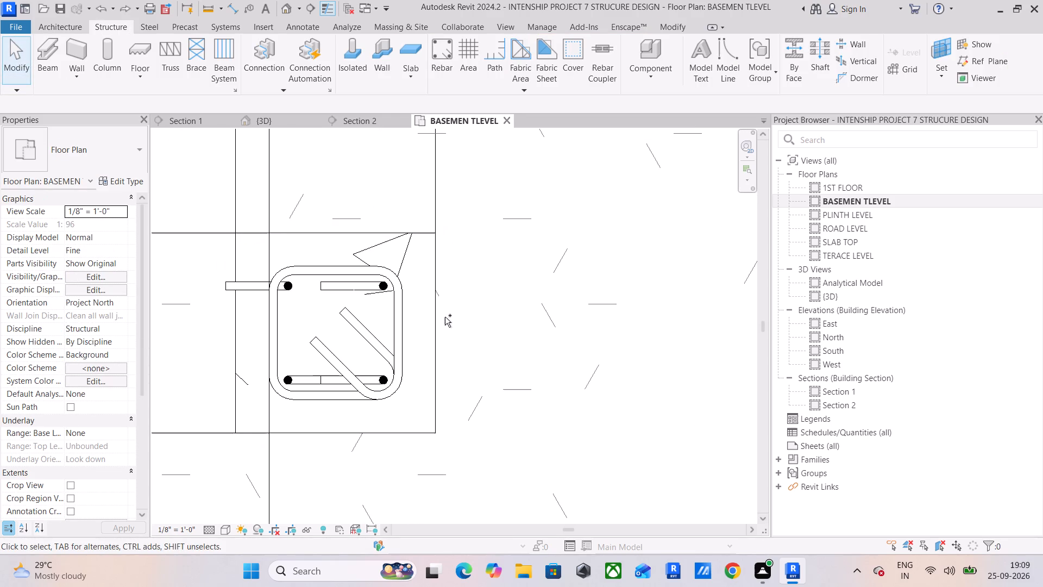
key("ctrl+z")
key("ctrl+z")
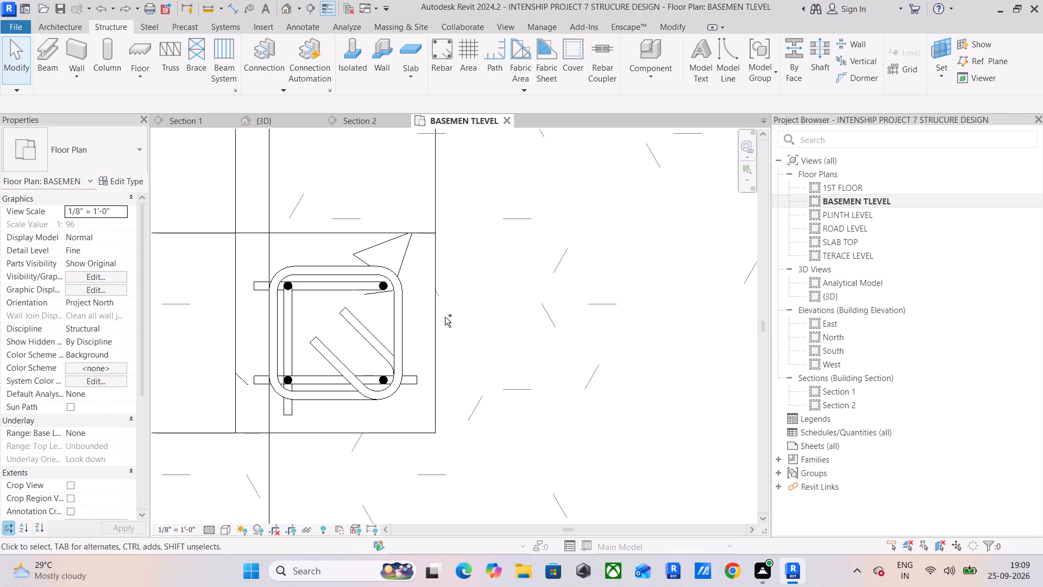
Examine how the corner bars' hooks fit inside the 12 x 18 columns.
scroll(448, 310, "down", 14)
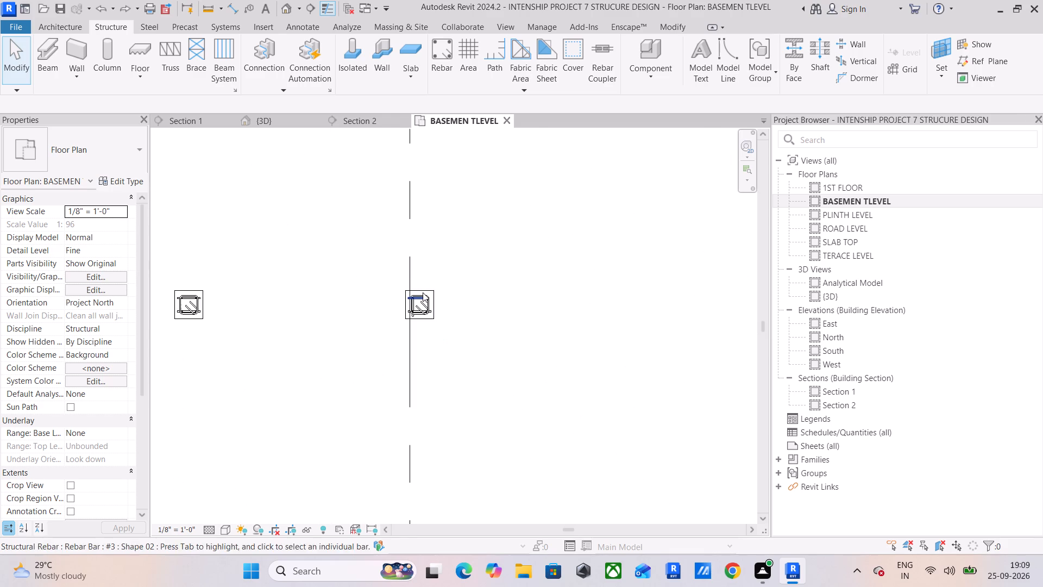
middle_click_drag(424, 292, 441, 454)
scroll(441, 454, "down", 1)
scroll(427, 270, "up", 11)
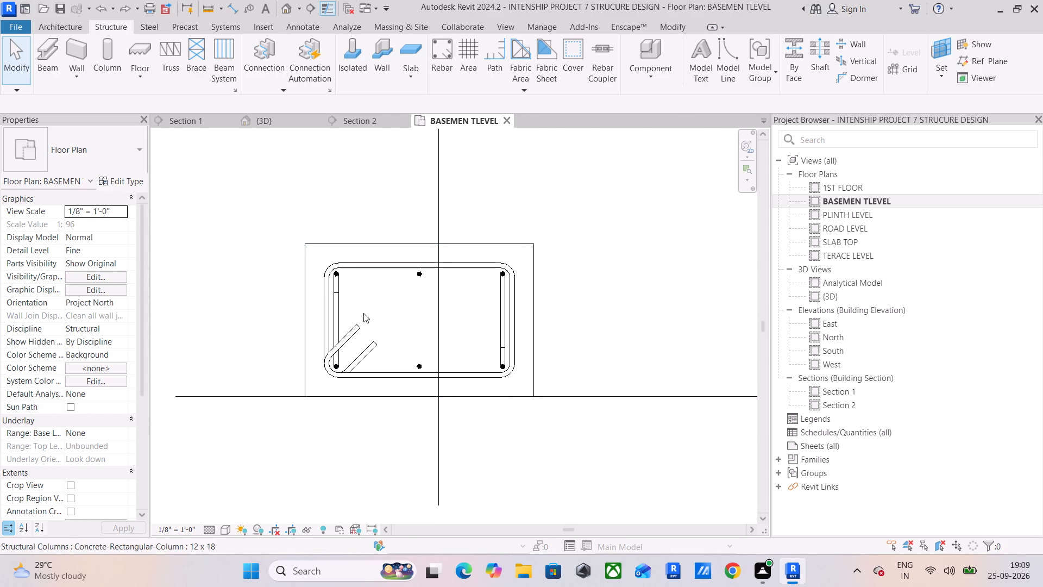
scroll(335, 299, "up", 5)
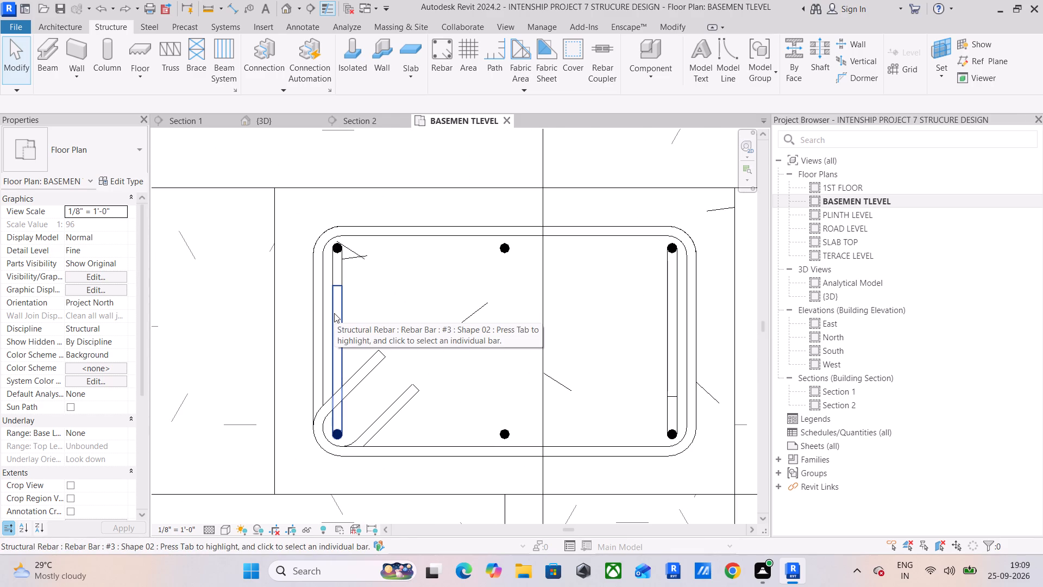
scroll(334, 313, "down", 5)
middle_click_drag(334, 313, 584, 308)
scroll(357, 317, "down", 5)
middle_click_drag(358, 317, 649, 310)
scroll(649, 310, "up", 1)
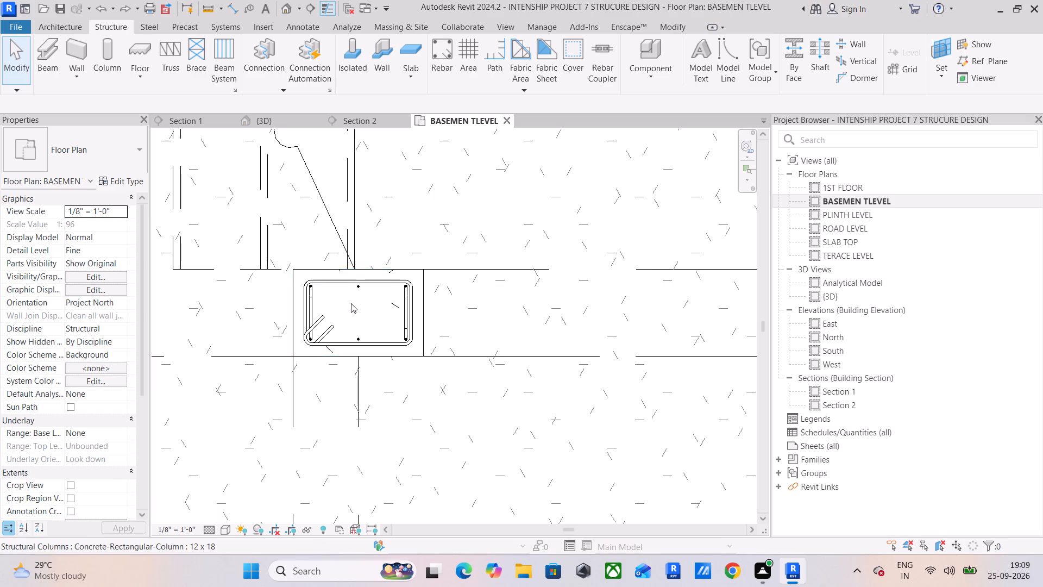
scroll(385, 302, "up", 5)
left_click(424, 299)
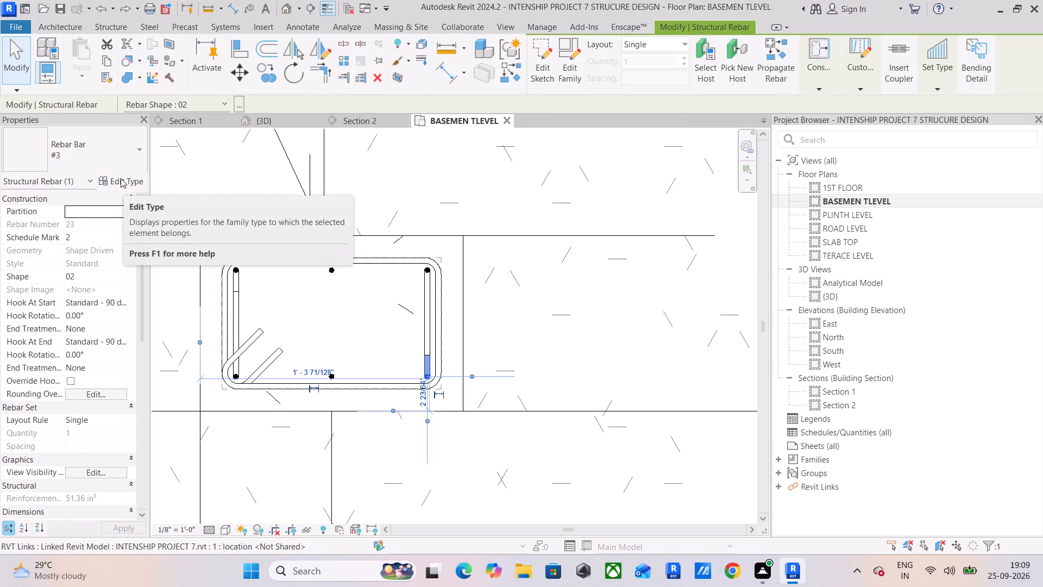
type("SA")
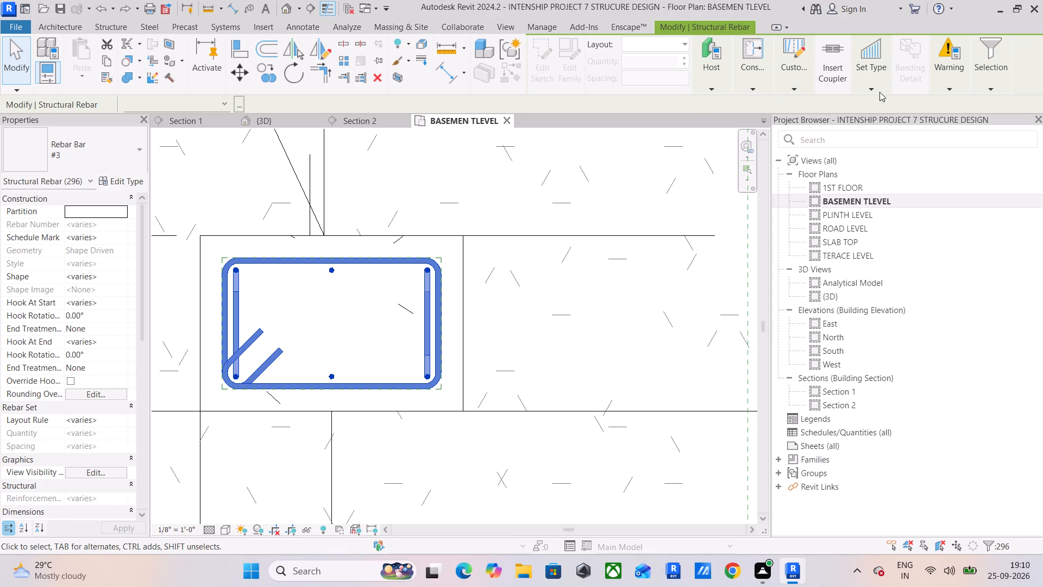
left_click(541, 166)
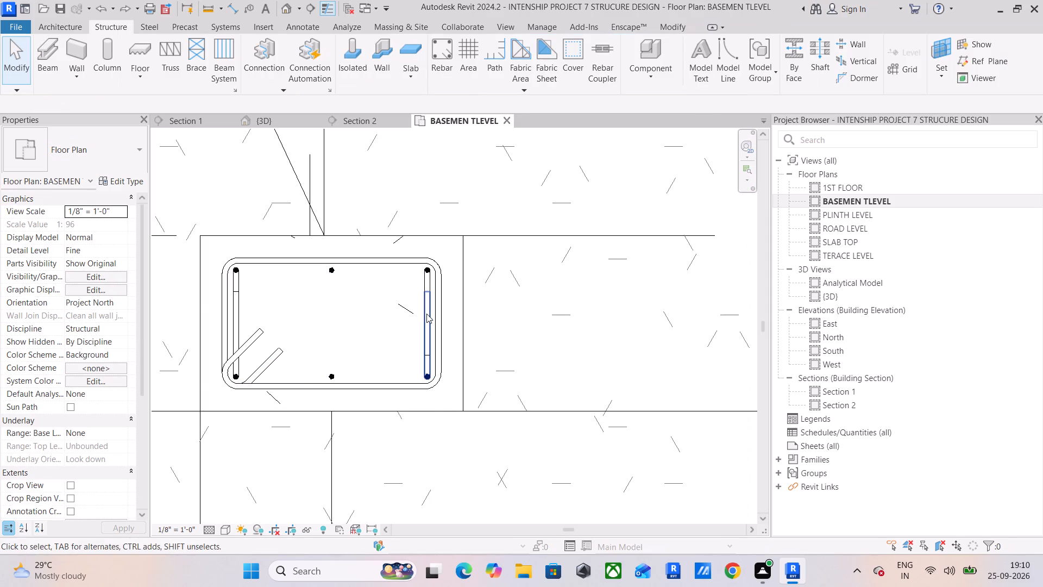
Set the #3 rebar type's hook length for Standard - 90 deg. hooks to 4" from a 12 x 18 column's corner bar.
left_click(426, 314)
left_click(123, 182)
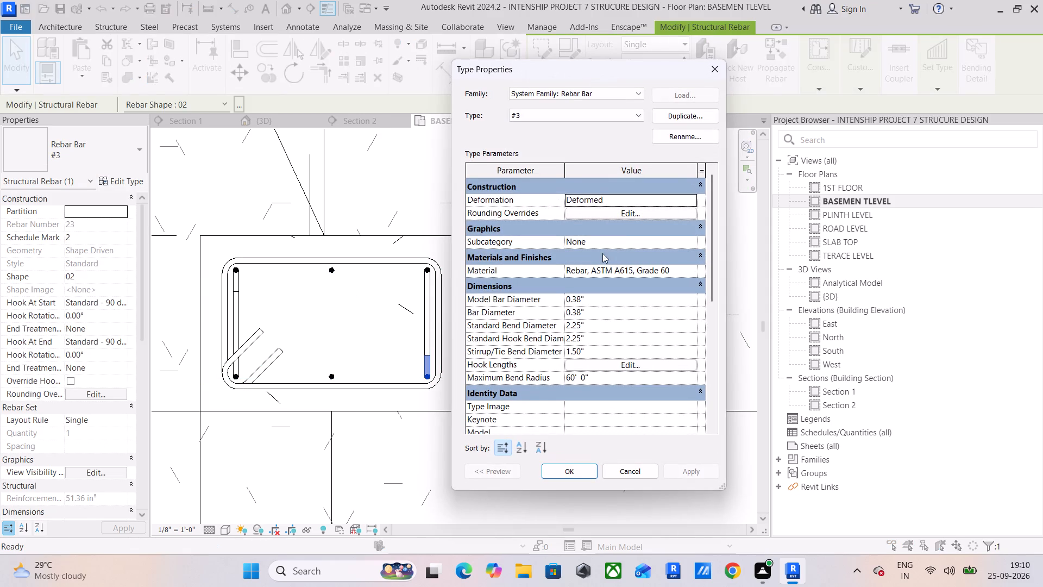
left_click(625, 362)
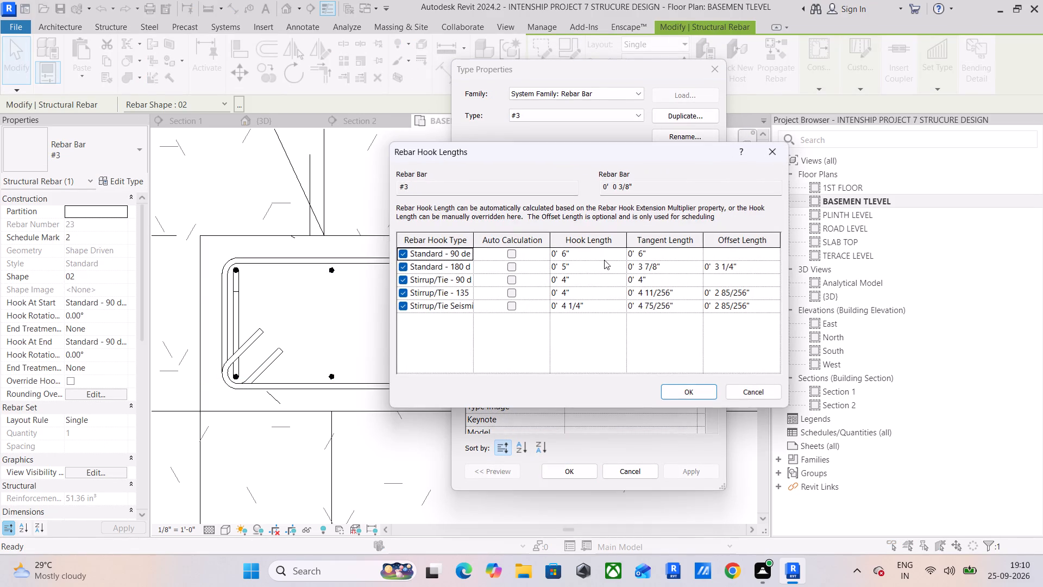
left_click(602, 253)
type("4\"")
key("Return")
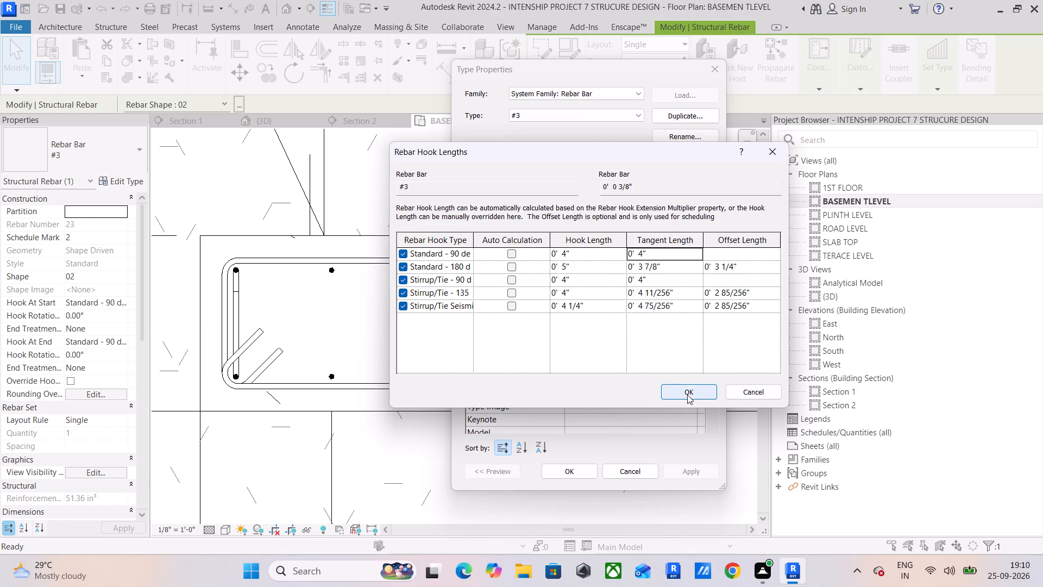
left_click(690, 385)
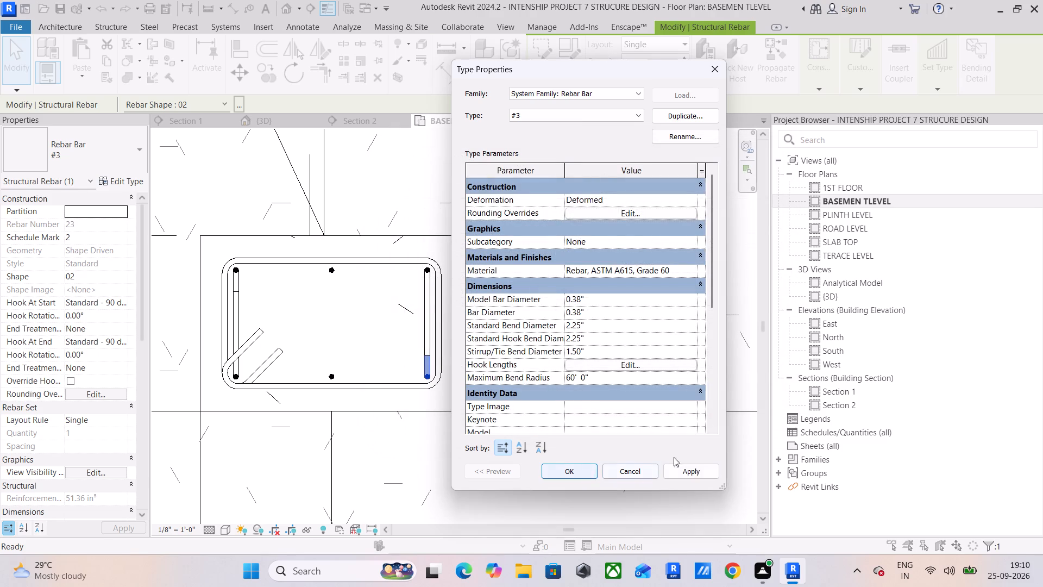
left_click(695, 471)
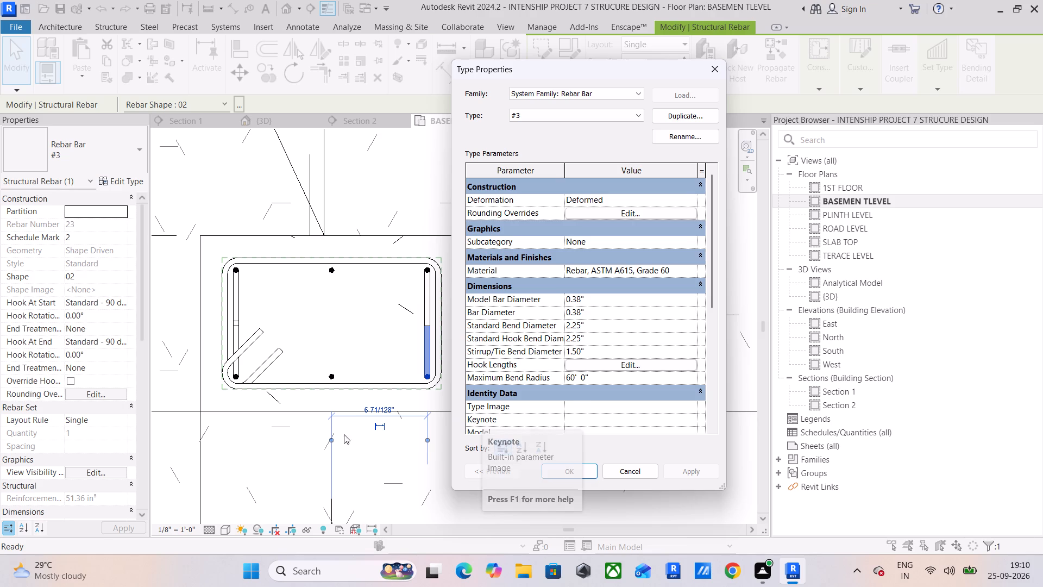
left_click(298, 445)
left_click(555, 470)
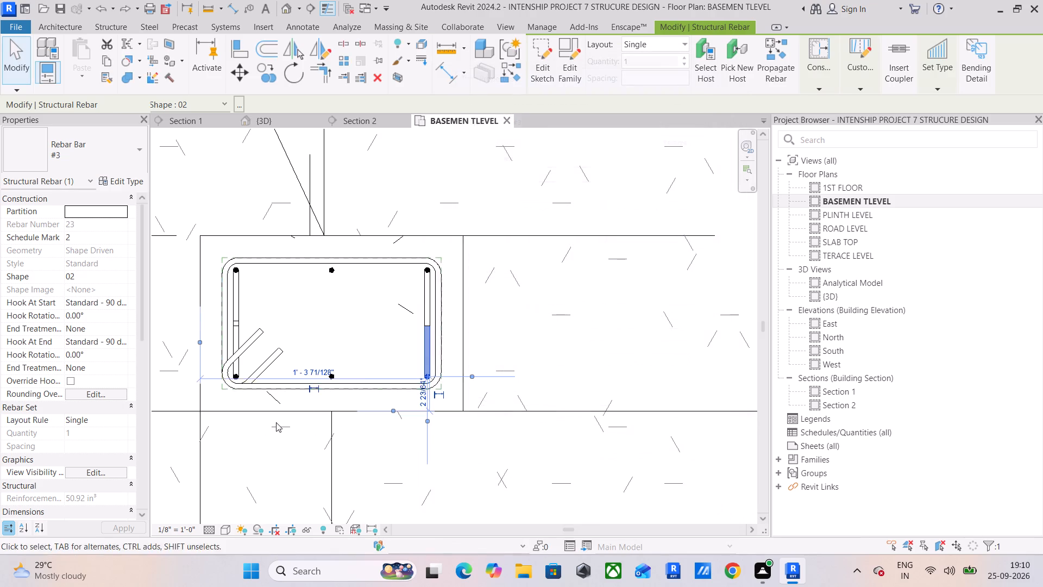
left_click(379, 317)
left_click(542, 293)
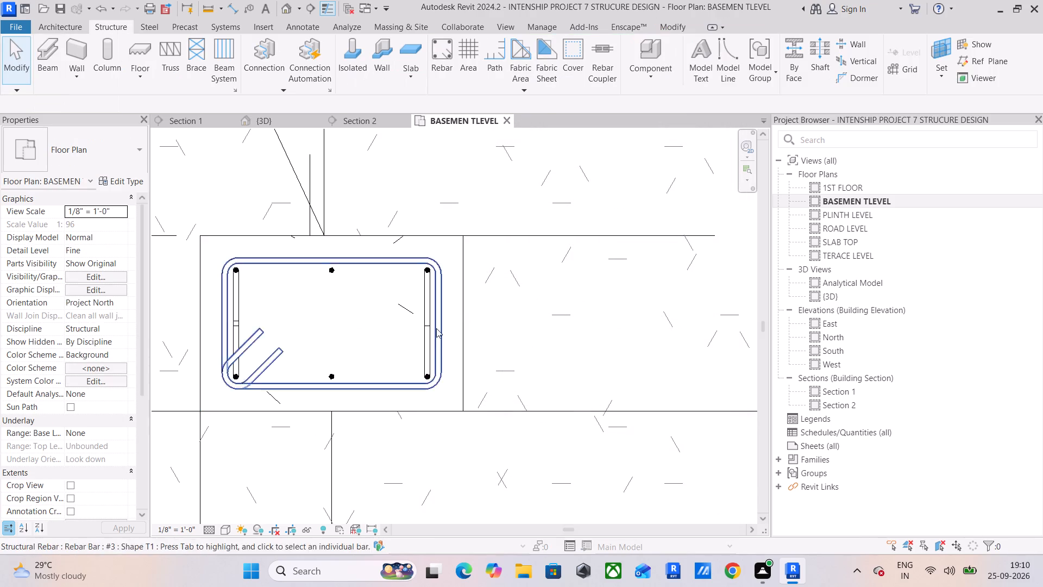
Set the #3 rebar type's hook length for Standard - 90 deg. hooks to 3" from a 12 x 18 column's corner bar.
scroll(415, 336, "up", 5)
left_click(434, 333)
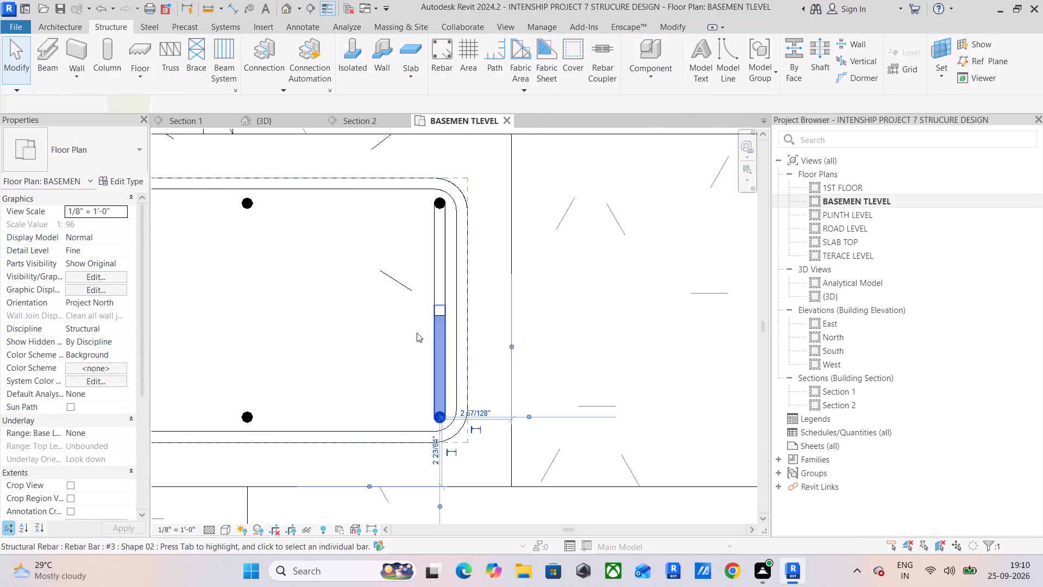
left_click(119, 179)
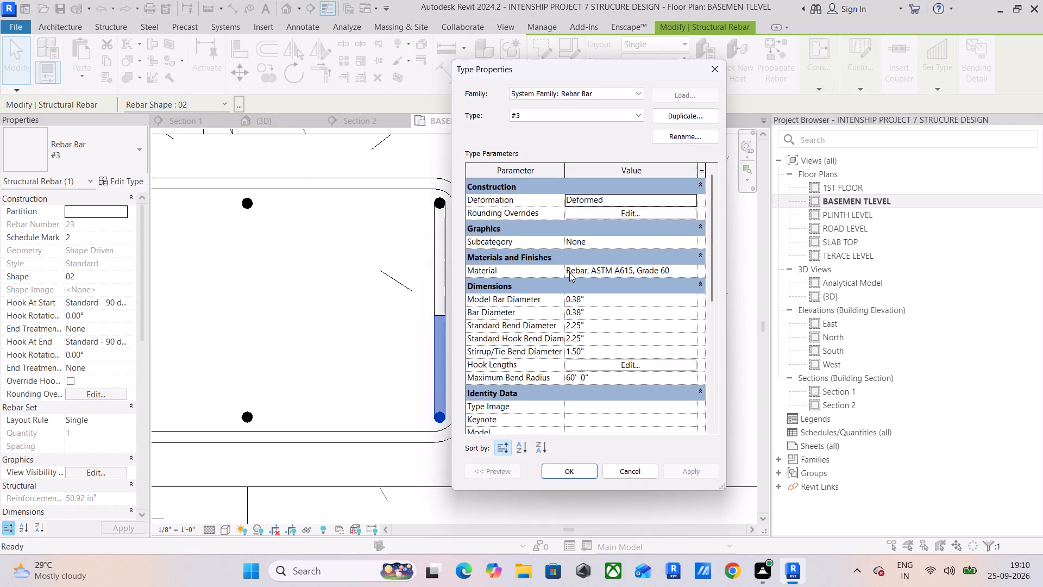
left_click(629, 367)
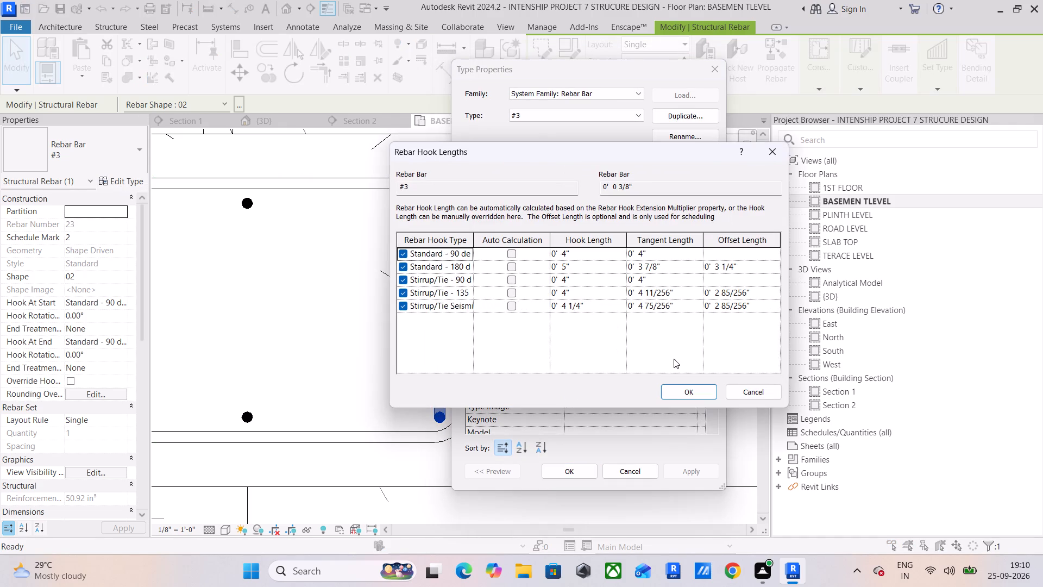
left_click(579, 256)
type("3\"")
key("Return")
left_click(675, 393)
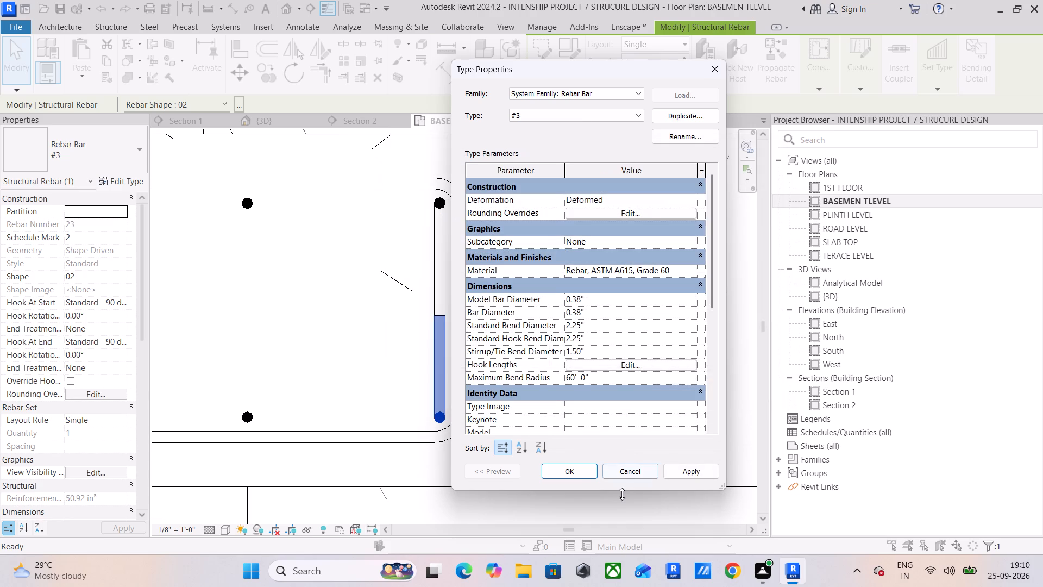
left_click(665, 474)
left_click(567, 473)
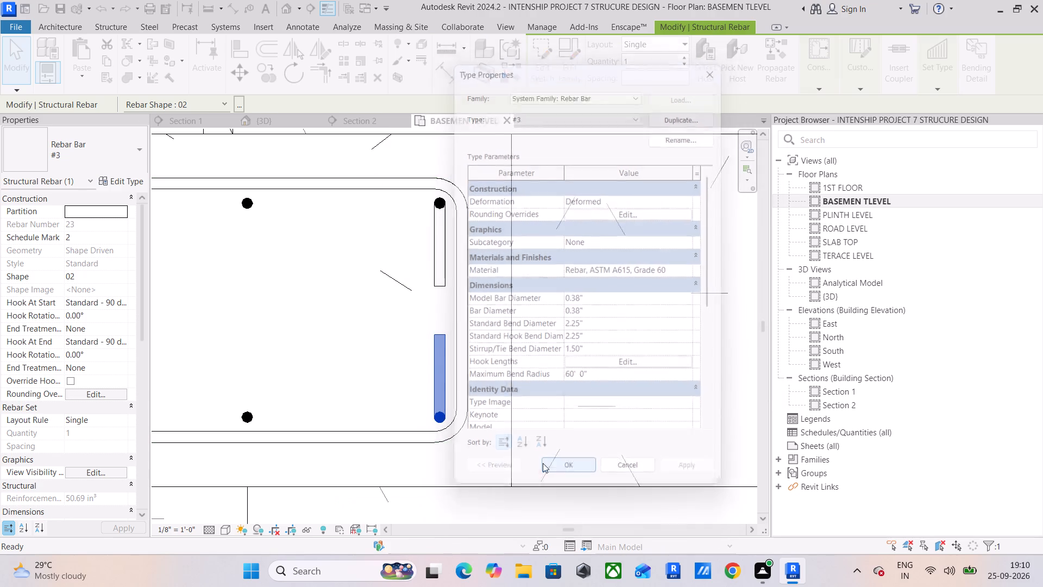
scroll(593, 362, "down", 5)
middle_click_drag(593, 362, 618, 333)
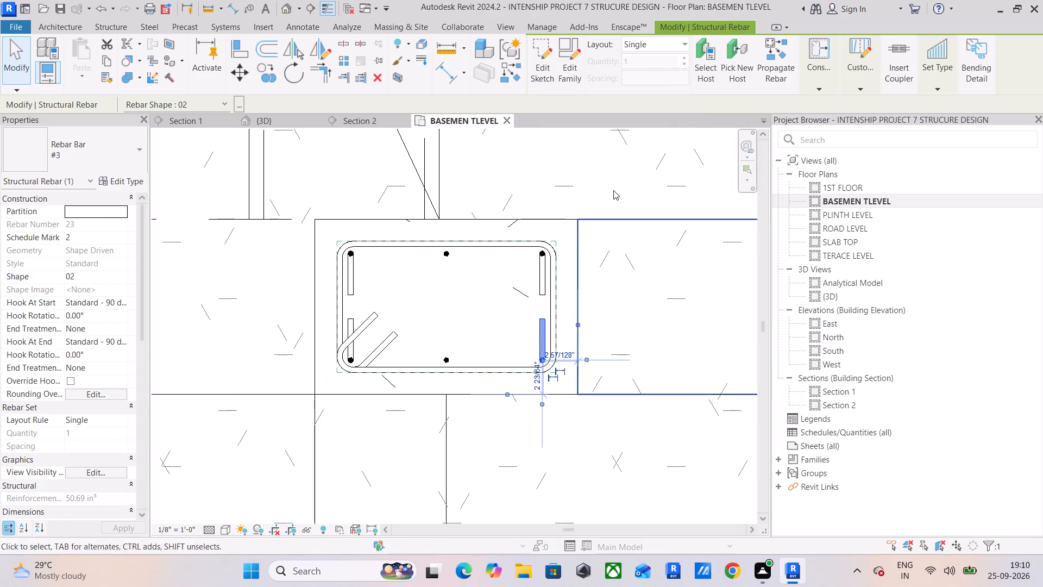
left_click(613, 187)
Rotate the corner bars' hooks in the eastern 9" x 9" column so they run north-south inside the stirrup.
scroll(609, 398, "down", 3)
middle_click_drag(609, 398, 344, 288)
scroll(344, 288, "down", 5)
scroll(380, 425, "down", 1)
middle_click_drag(380, 426, 387, 373)
scroll(387, 372, "down", 5)
middle_click_drag(408, 371, 430, 283)
scroll(516, 348, "up", 8)
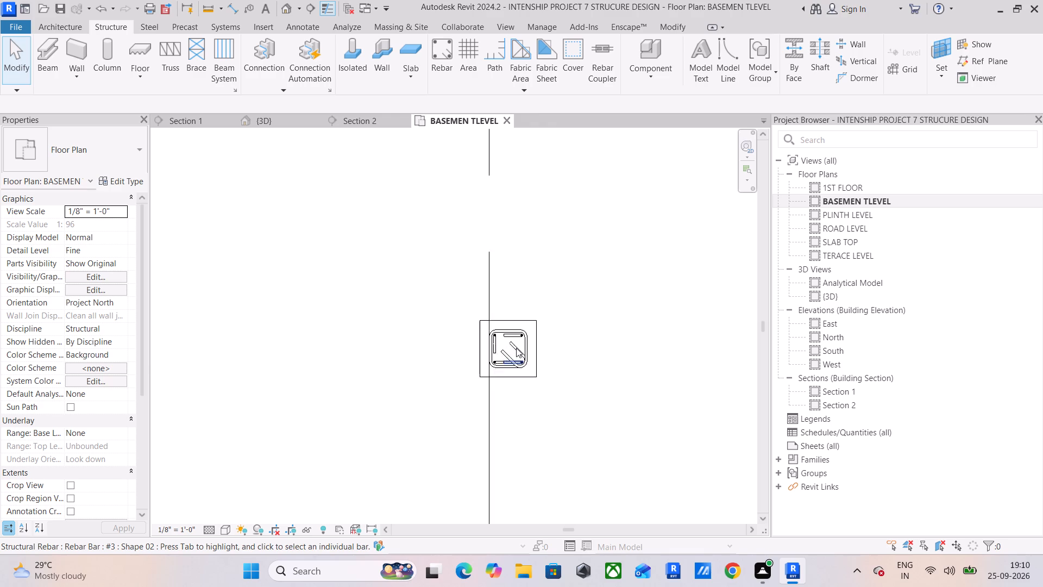
scroll(516, 348, "up", 7)
left_click(504, 321)
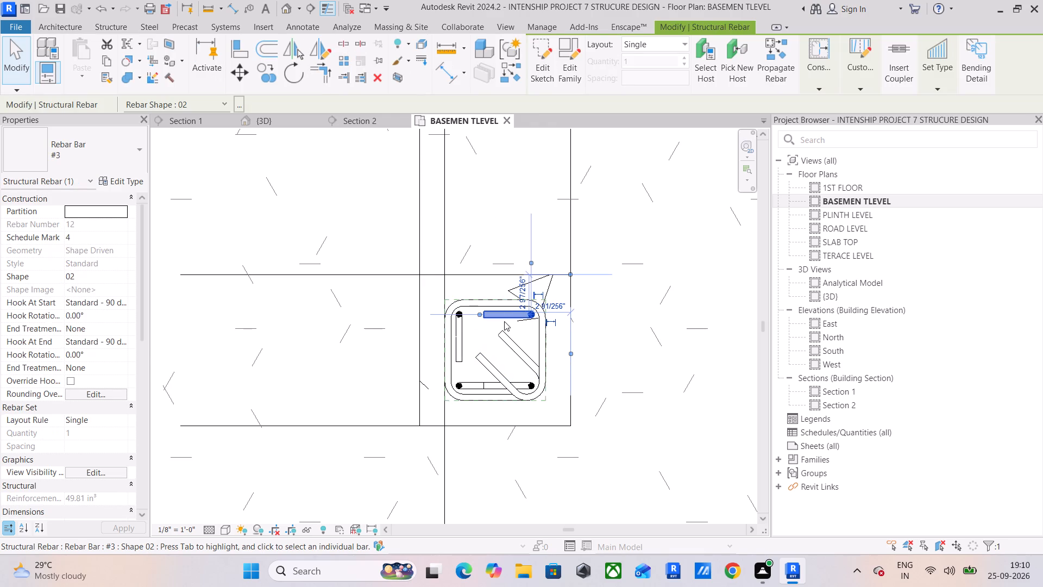
key("space")
key("space")
key("space")
left_click(474, 388)
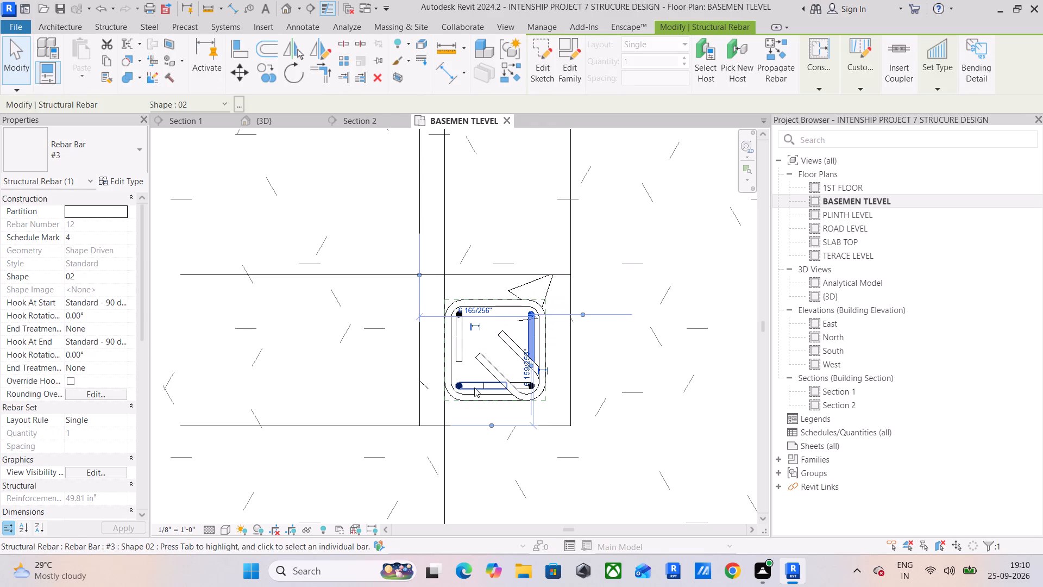
key("space")
key("space")
key("space")
left_click(487, 386)
key("space")
key("space")
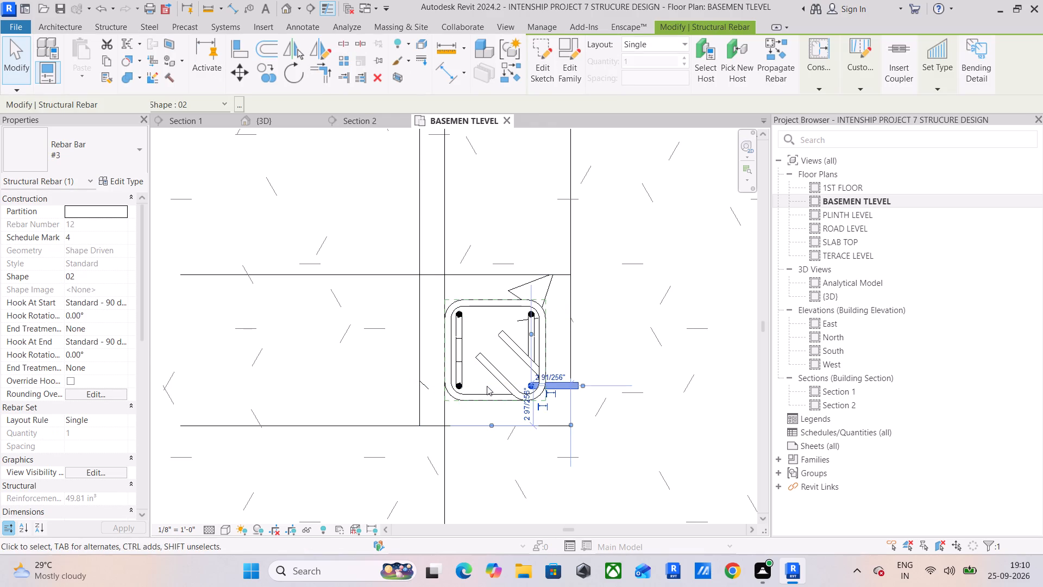
key("space")
key("space")
key("space")
Duplicate the #3 rebar type as 9" RABAR for the four corner bars of the eastern 9" x 9" column.
scroll(404, 366, "up", 1)
middle_click_drag(404, 366, 470, 370)
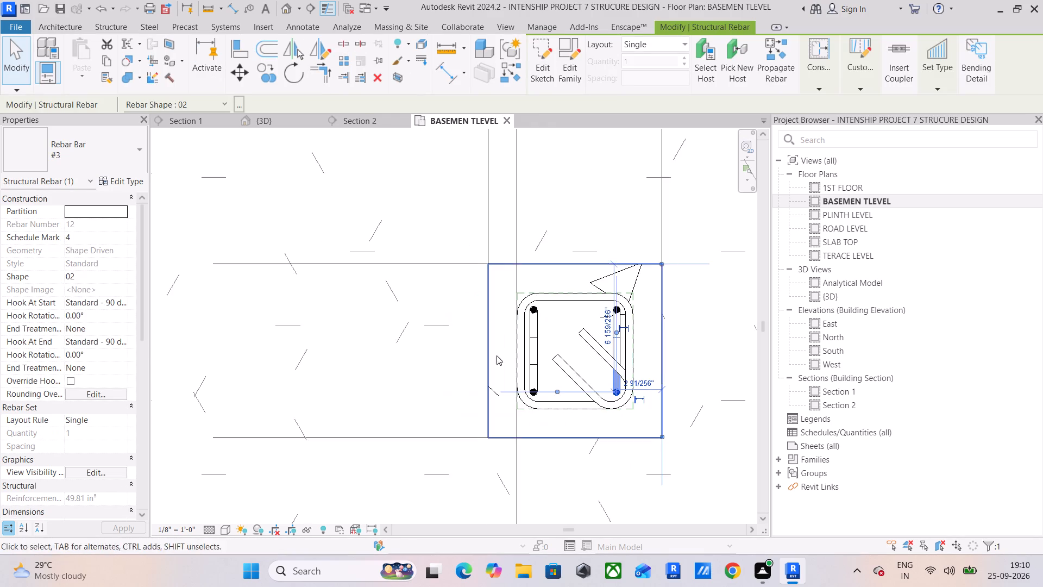
scroll(526, 338, "up", 4)
left_click(551, 319, "ctrl")
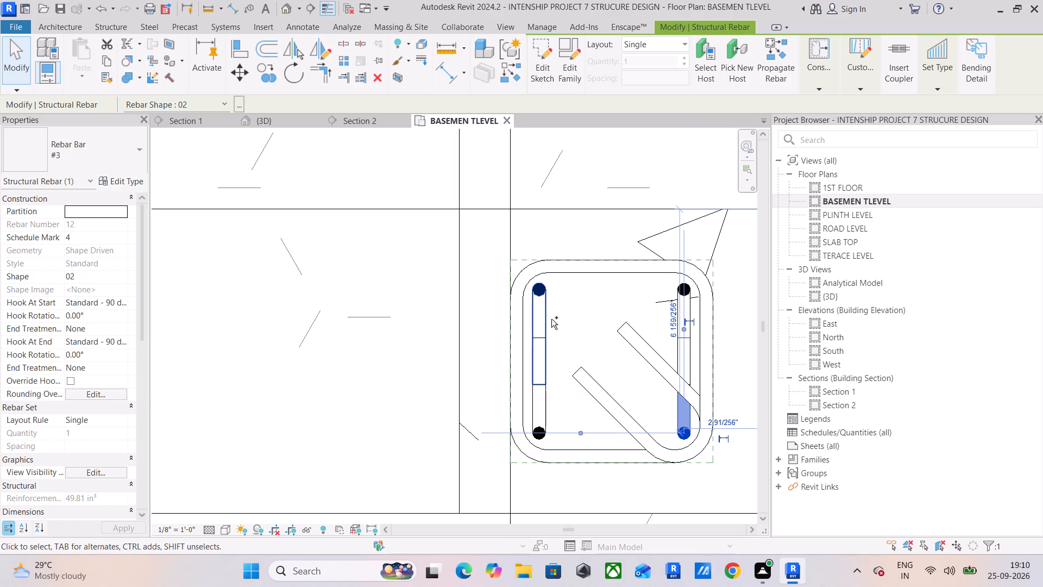
left_click(545, 404, "ctrl")
left_click(677, 323, "ctrl")
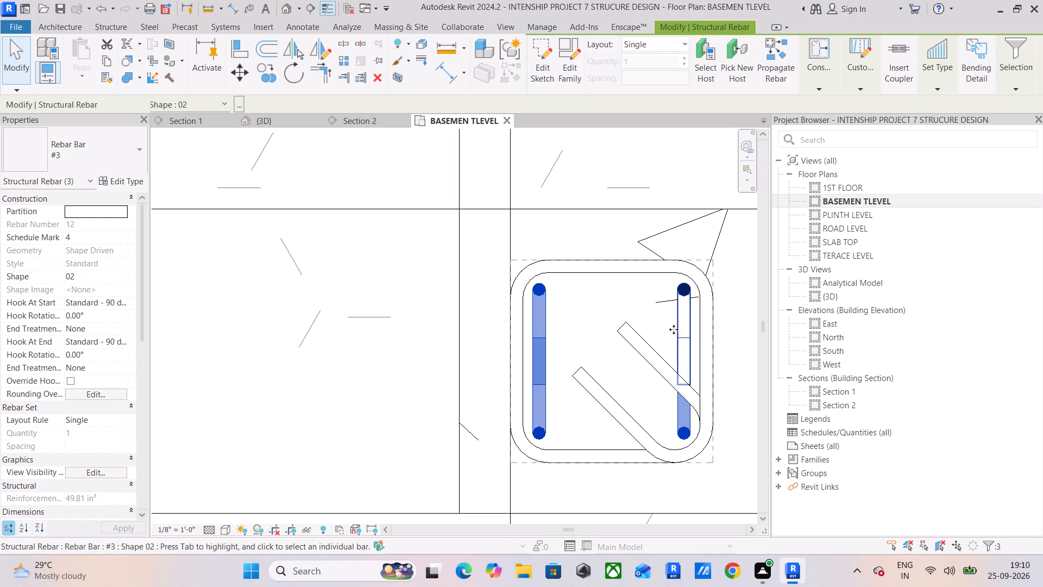
left_click(128, 180)
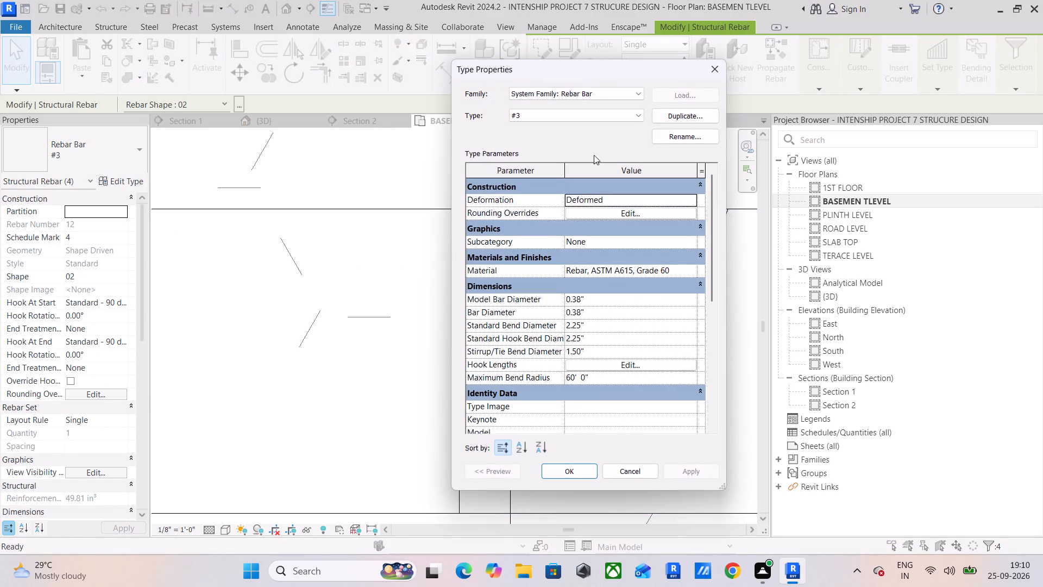
left_click(680, 115)
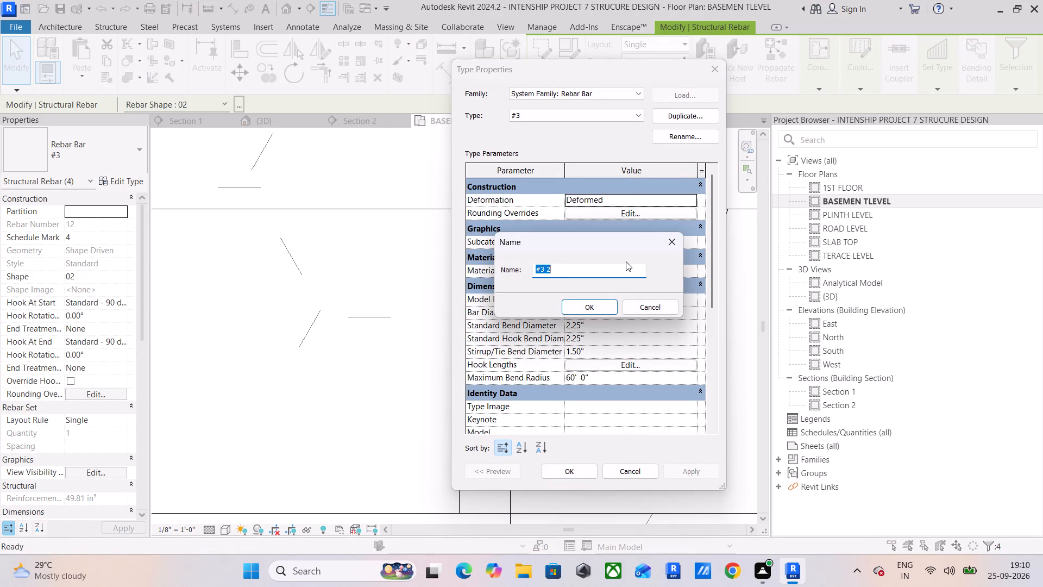
type("9\" RABAR")
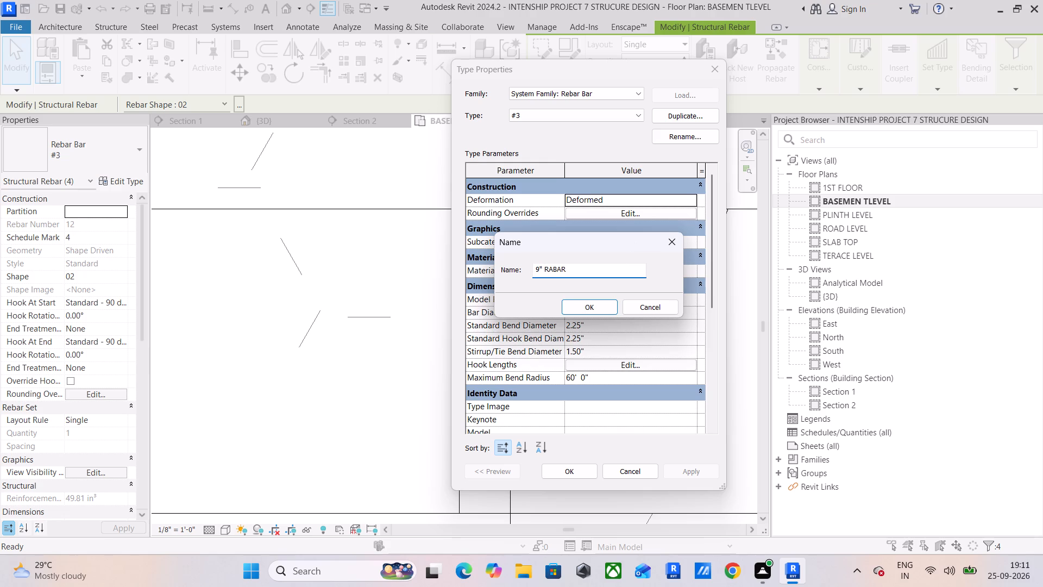
key("Return")
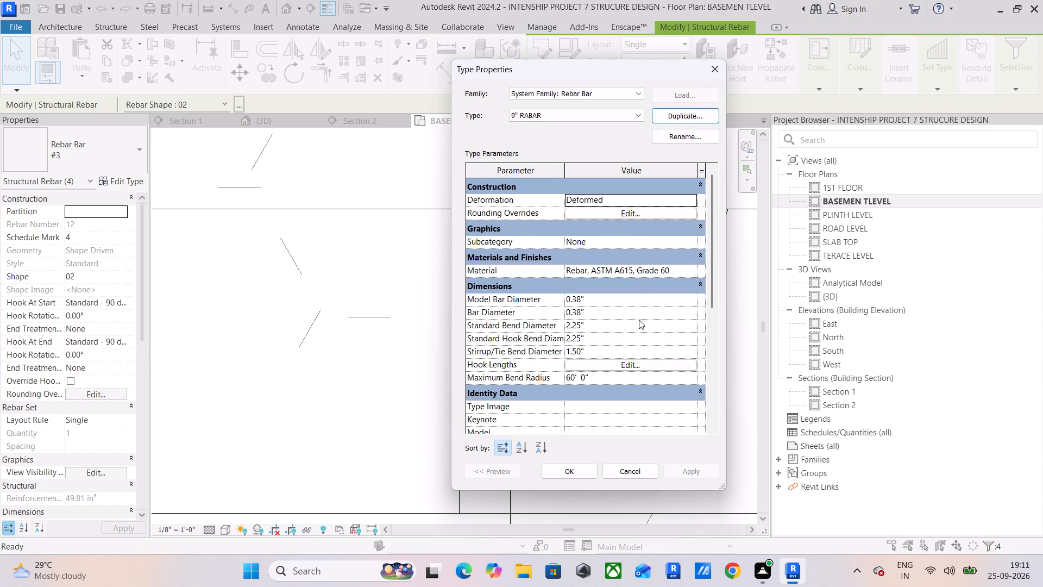
Set the 9" RABAR type's hook length for Standard - 90 deg. hooks to 2".
left_click(640, 365)
left_click(596, 257)
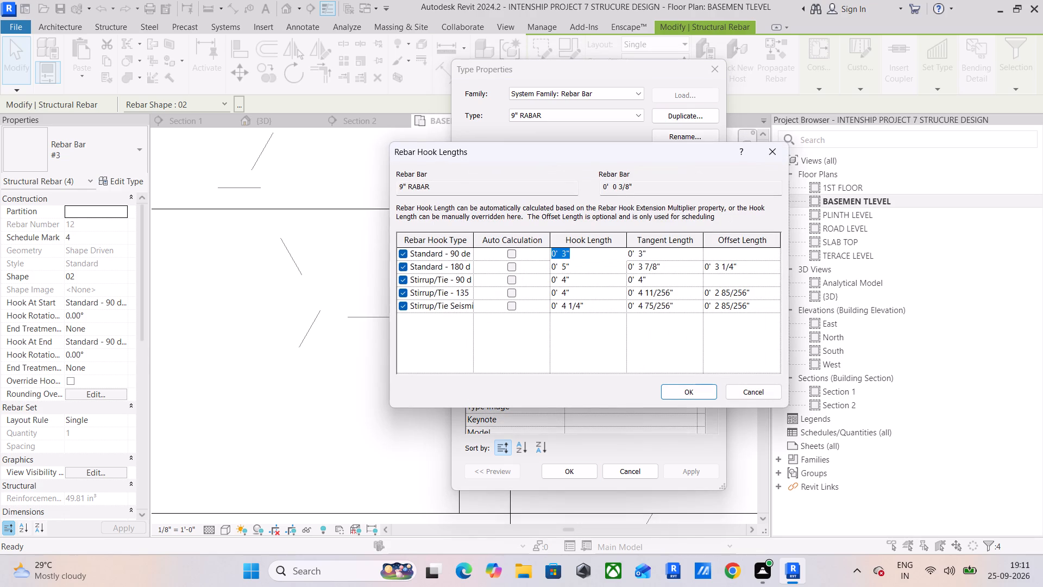
type("2\"")
key("Return")
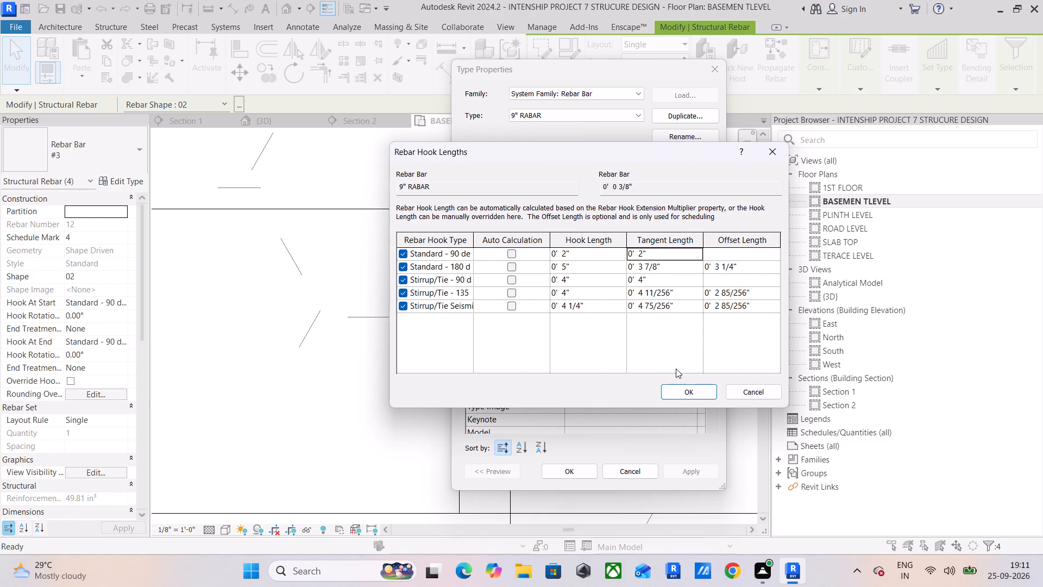
left_click(684, 393)
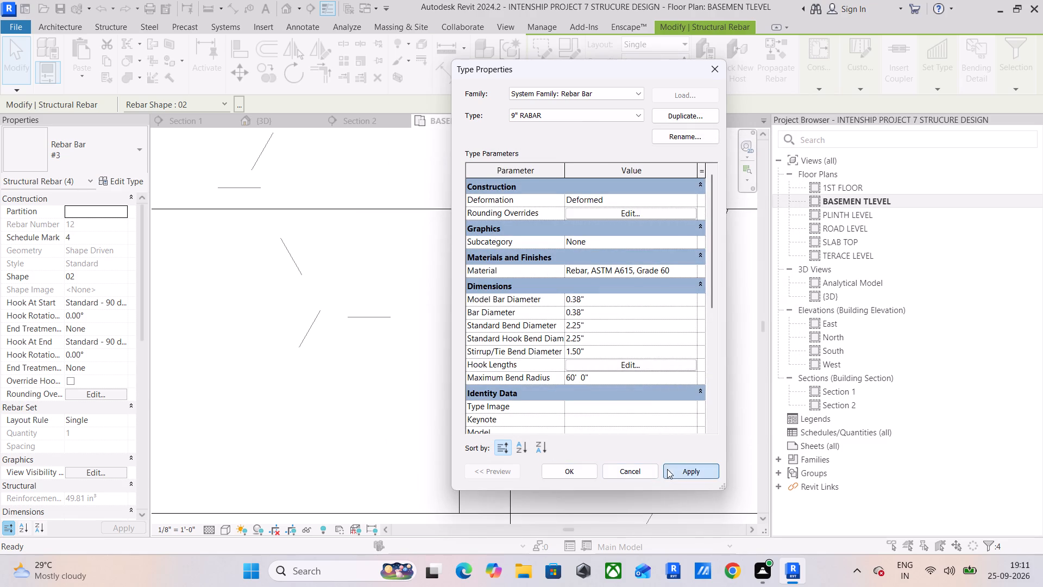
left_click(667, 469)
left_click(575, 464)
Change the four corner bars in the next 9" x 9" column to the west to the 9" RABAR type.
scroll(341, 432, "down", 4)
middle_click_drag(341, 432, 533, 426)
scroll(494, 411, "down", 6)
middle_click_drag(412, 399, 655, 373)
scroll(380, 335, "down", 4)
middle_click_drag(293, 354, 330, 341)
scroll(307, 326, "up", 10)
left_click(344, 326)
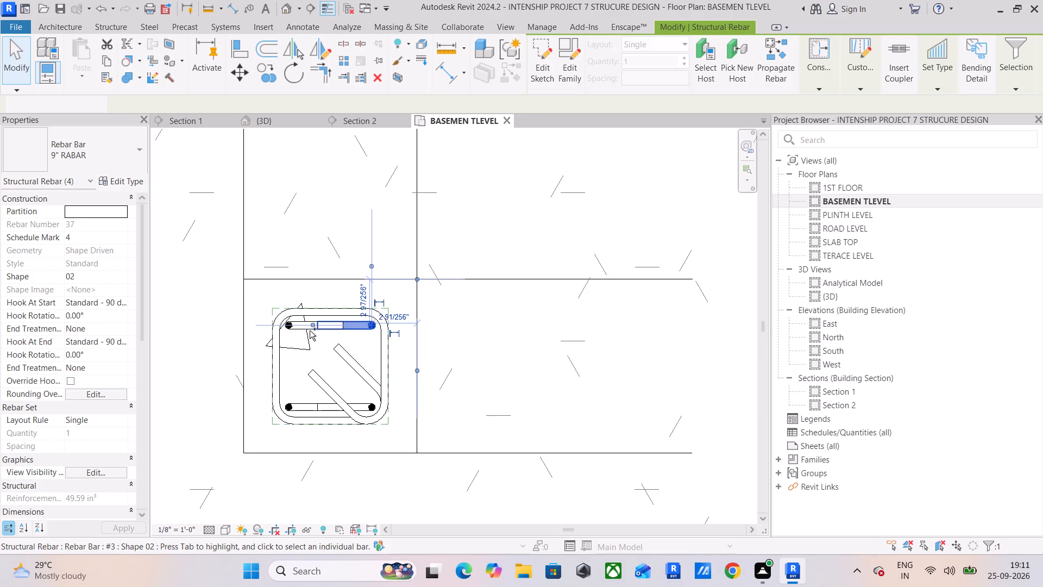
left_click(310, 330, "ctrl")
left_click(303, 408, "ctrl")
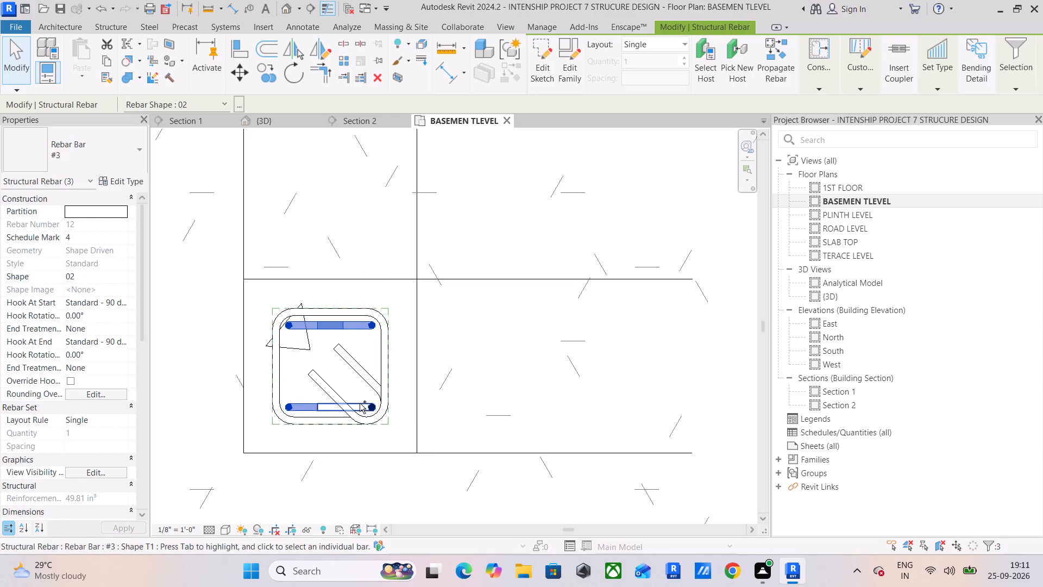
left_click(360, 403, "ctrl")
left_click(115, 170)
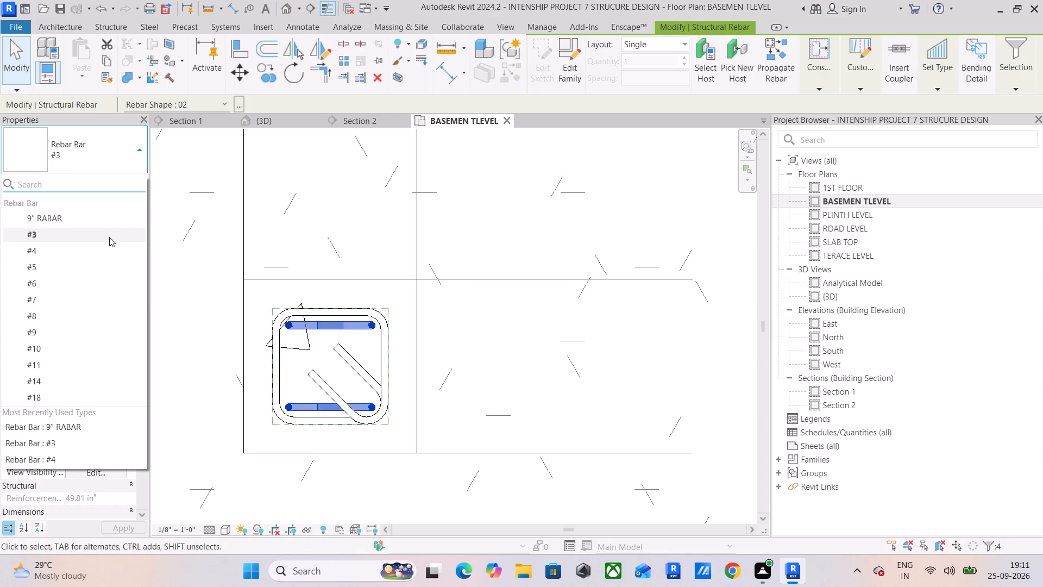
left_click(109, 223)
left_click(529, 371)
scroll(449, 357, "down", 4)
left_click(484, 241)
Rotate the four corner bars' hooks in the western 9" x 9" column so they run north-south inside the stirrup.
scroll(498, 341, "down", 9)
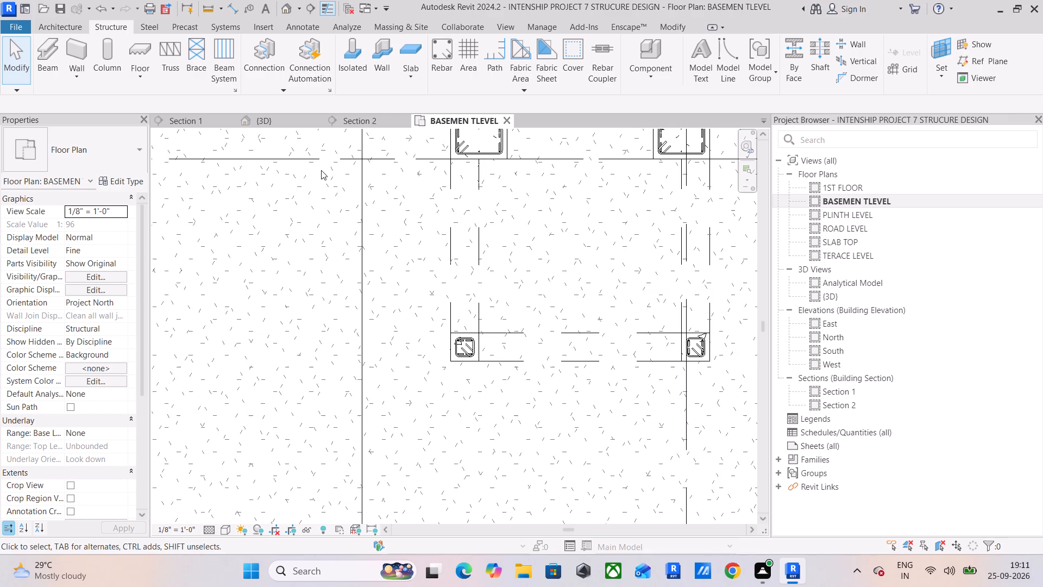
scroll(460, 320, "up", 6)
scroll(481, 386, "up", 5)
left_click(442, 355)
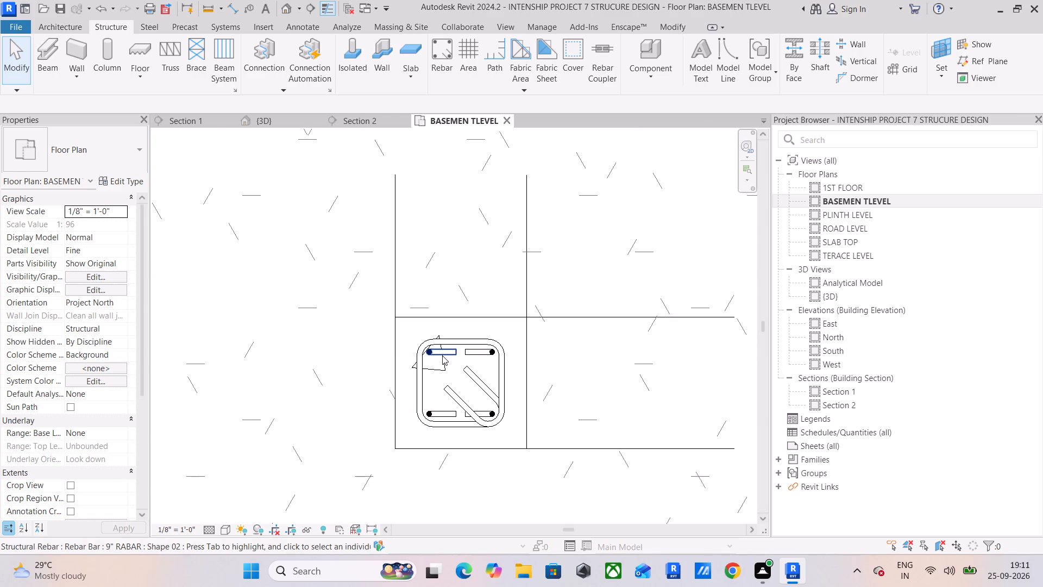
key("space")
key("space")
key("space")
key("space")
key("space")
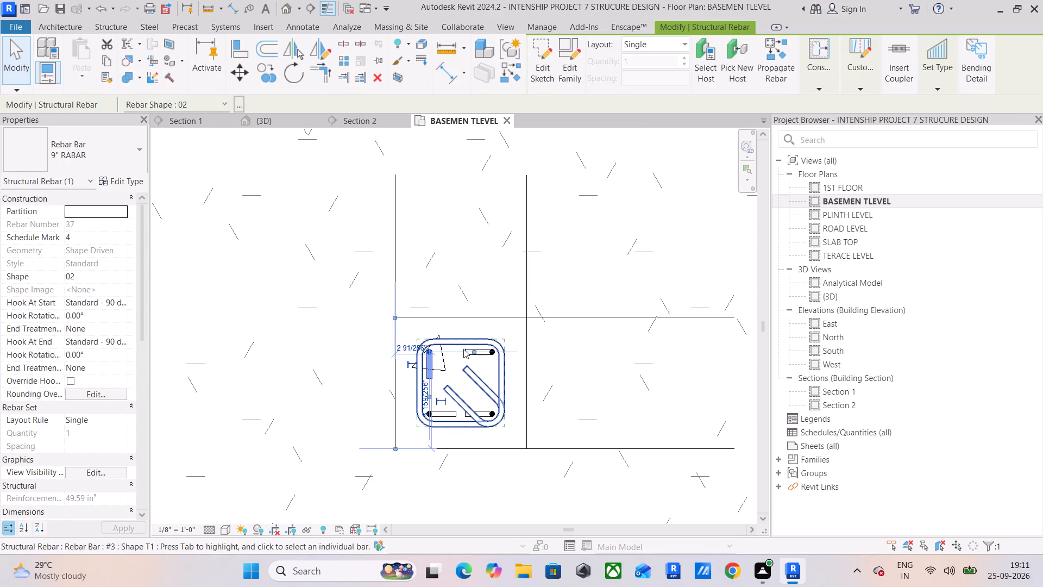
scroll(568, 352, "up", 4)
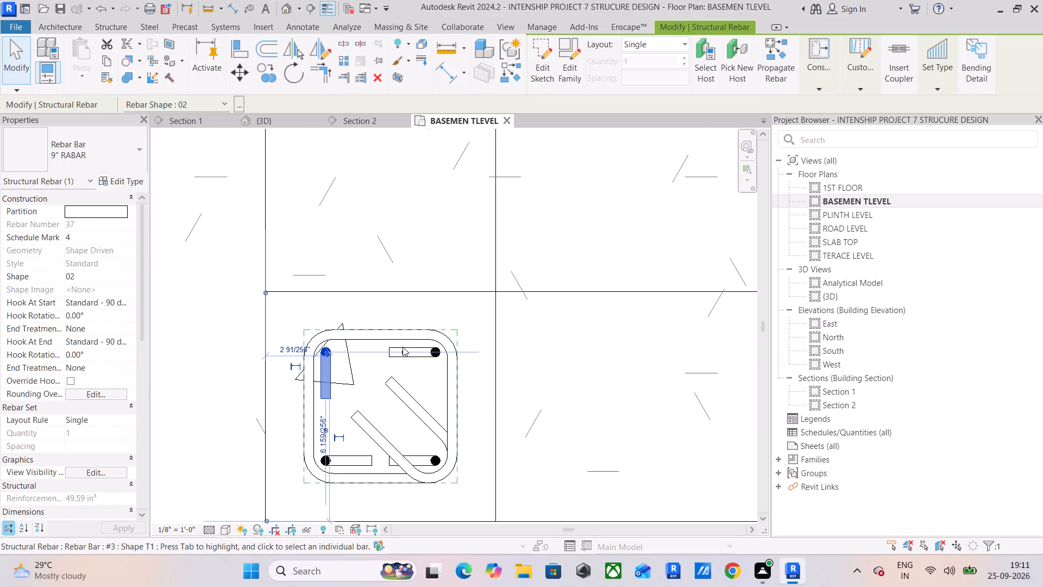
left_click(384, 379)
left_click(369, 365)
left_click(399, 357)
key("space")
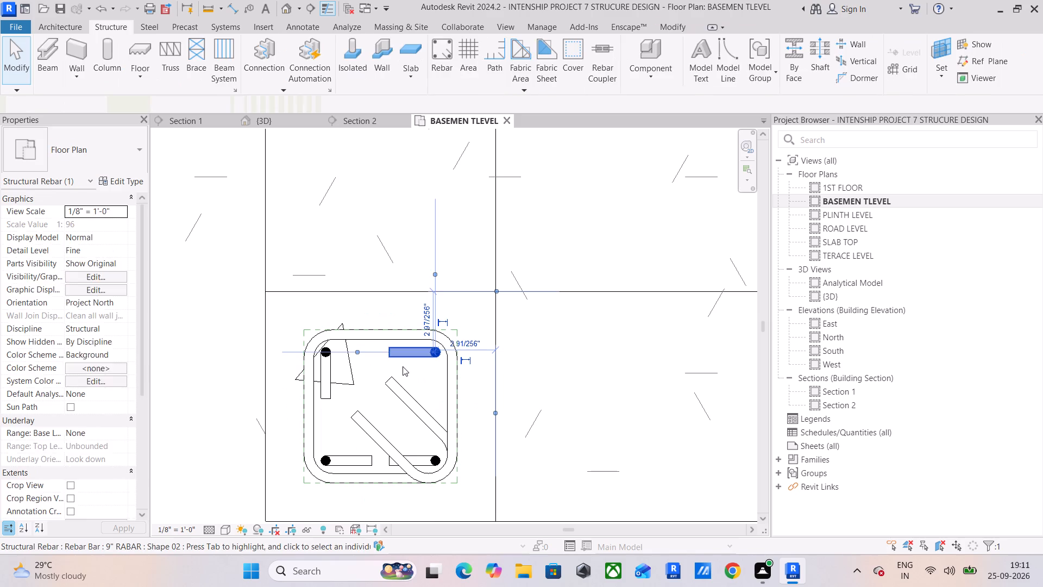
key("space")
key("space")
left_click(368, 455)
key("space")
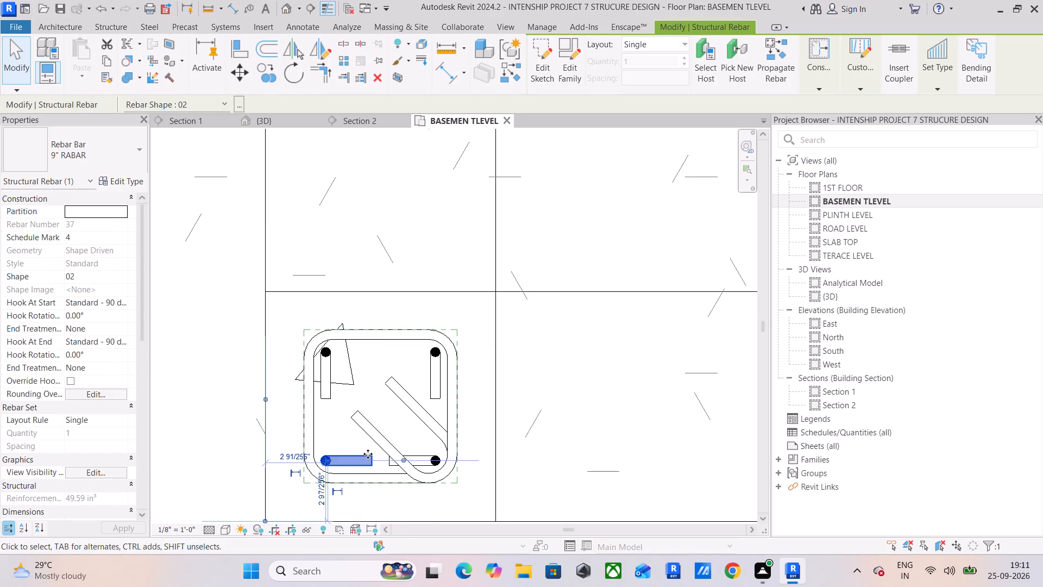
key("space")
key("space")
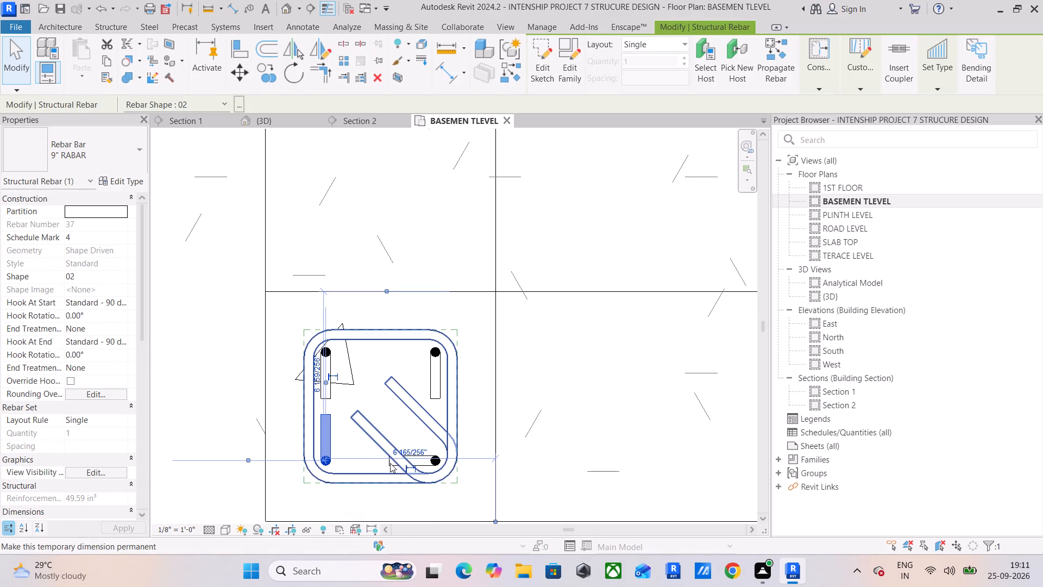
left_click(385, 463)
key("space")
left_click(555, 389)
Rotate the four corner bars' hooks in the western 12 x 18 column so they run north-south inside the stirrup.
scroll(556, 366, "down", 2)
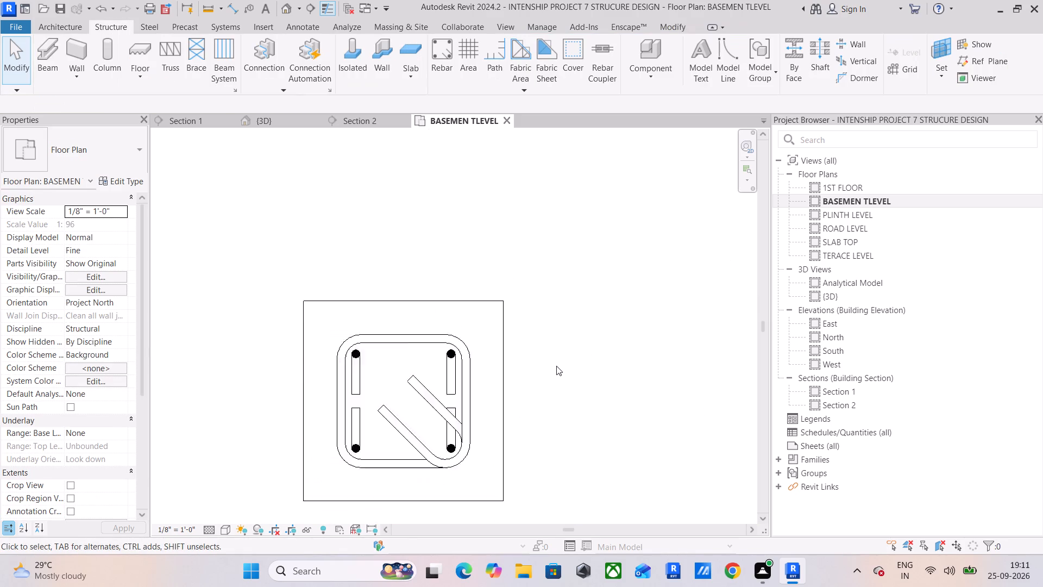
scroll(556, 366, "down", 14)
middle_click_drag(570, 359, 581, 329)
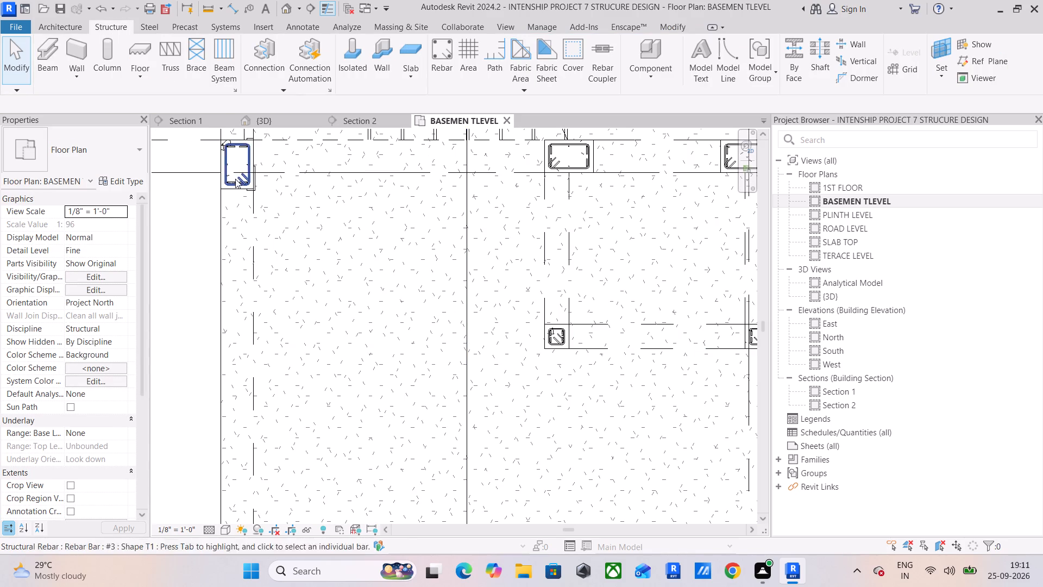
scroll(223, 144, "up", 8)
middle_click_drag(253, 191, 273, 318)
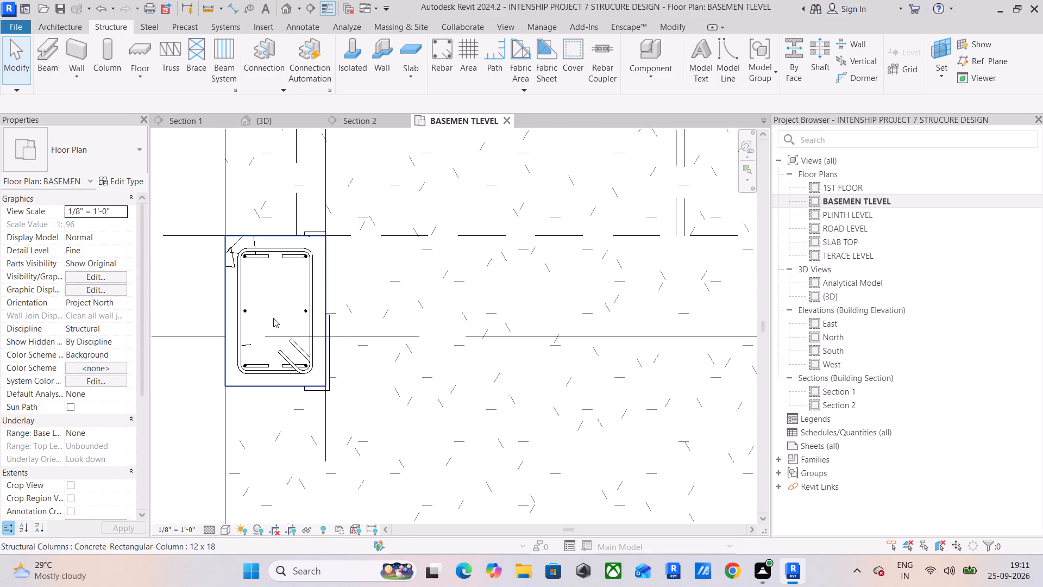
left_click(286, 262)
key("space")
left_click(261, 259)
key("space")
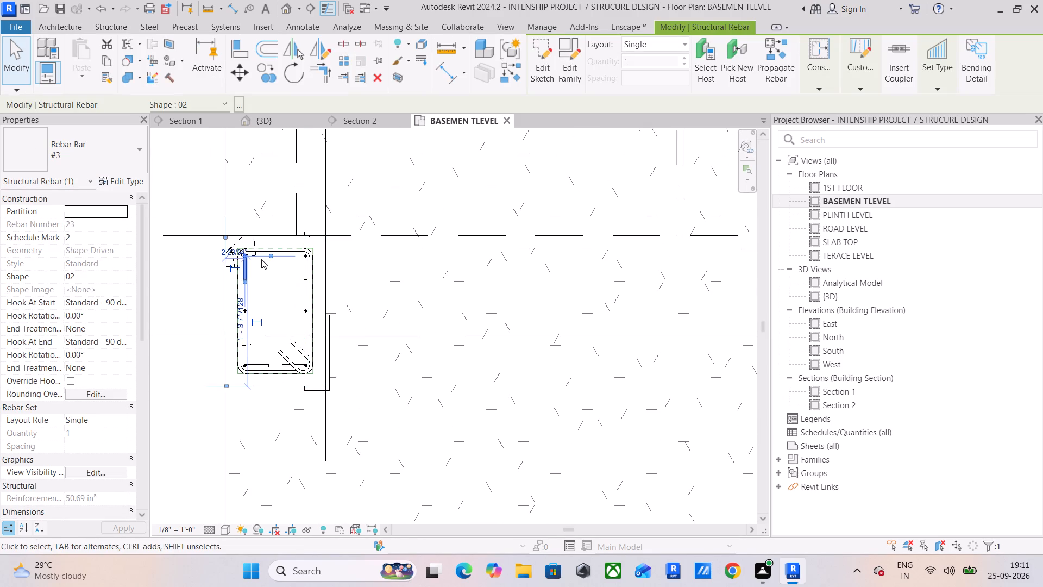
left_click(262, 363)
key("space")
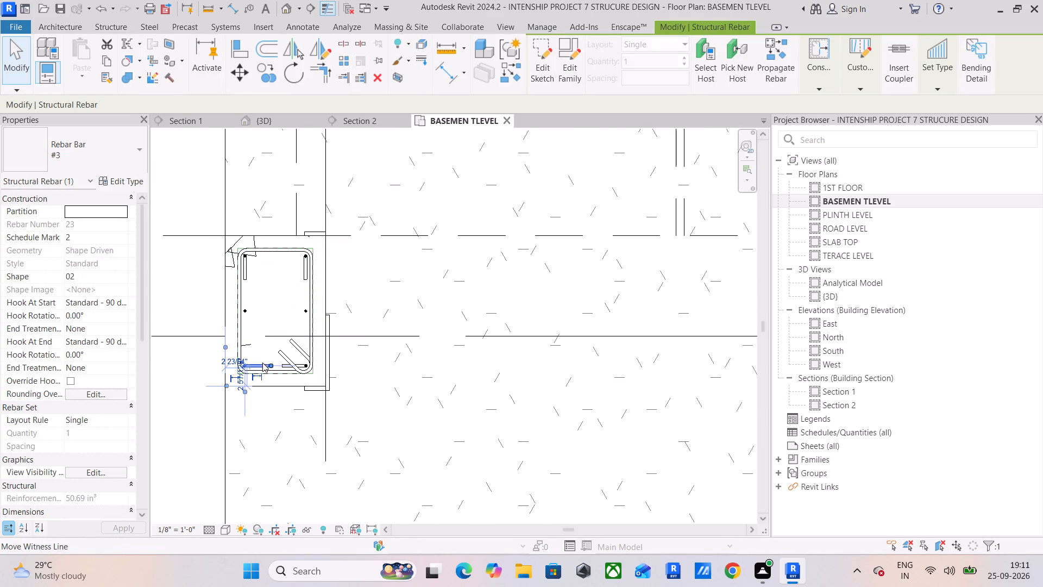
key("space")
key("space")
scroll(285, 365, "up", 3)
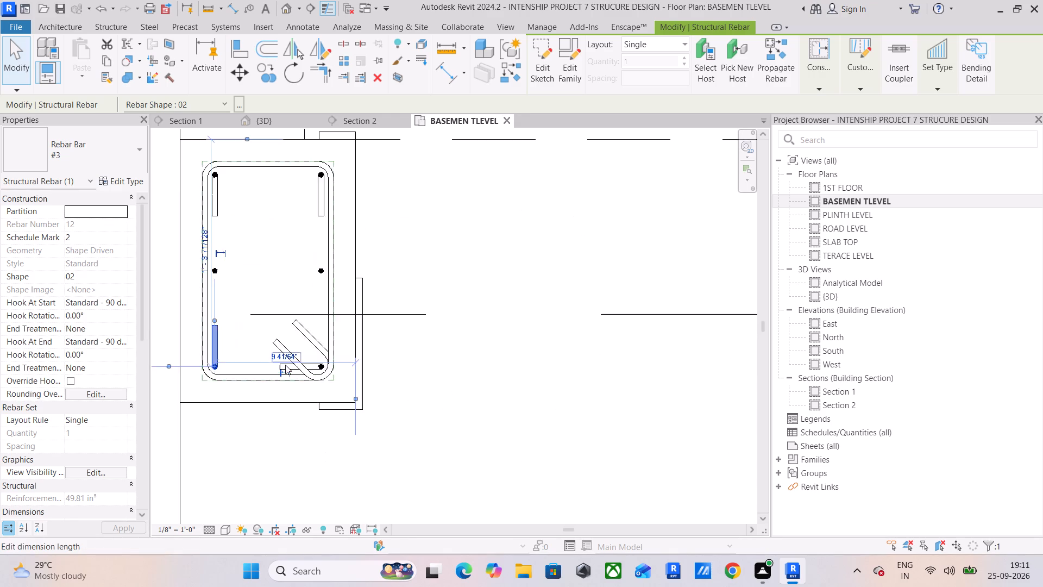
scroll(285, 365, "up", 8)
left_click(269, 372)
key("space")
scroll(275, 356, "down", 6)
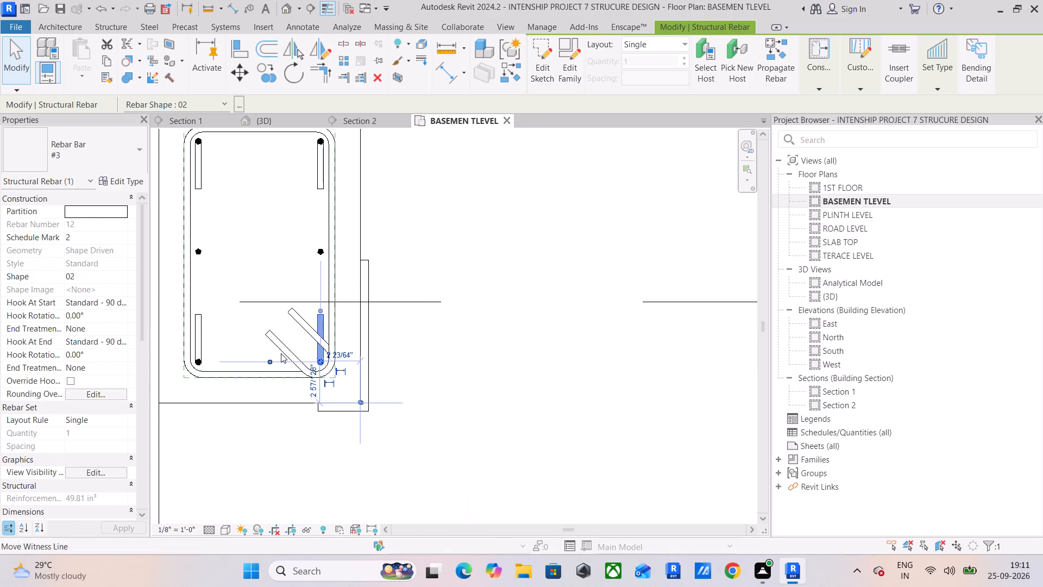
left_click(523, 346)
Set the #3 rebar type's hook length for Standard - 90 deg. hooks to 4".
scroll(521, 344, "down", 6)
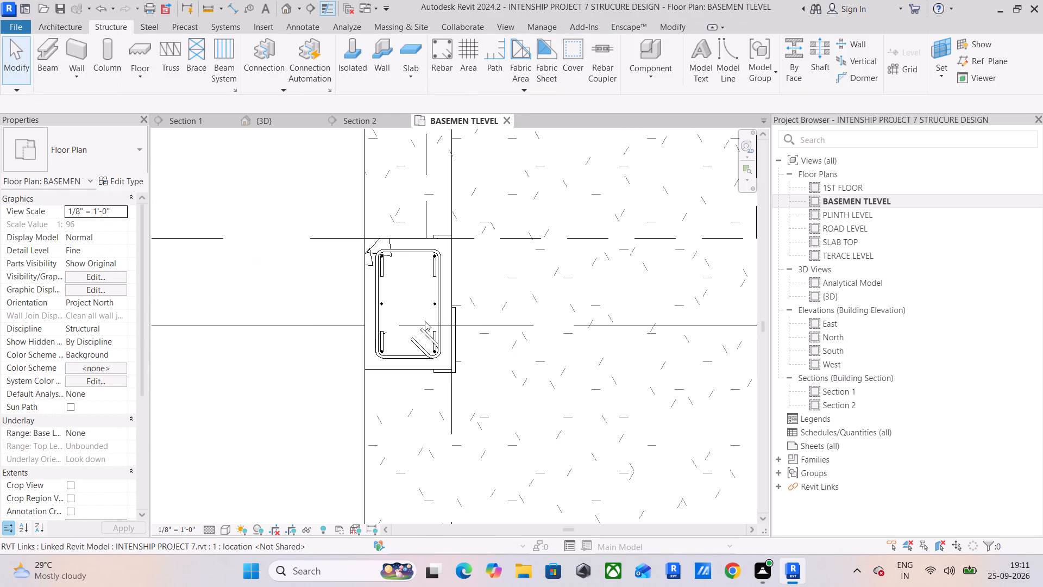
left_click(387, 333)
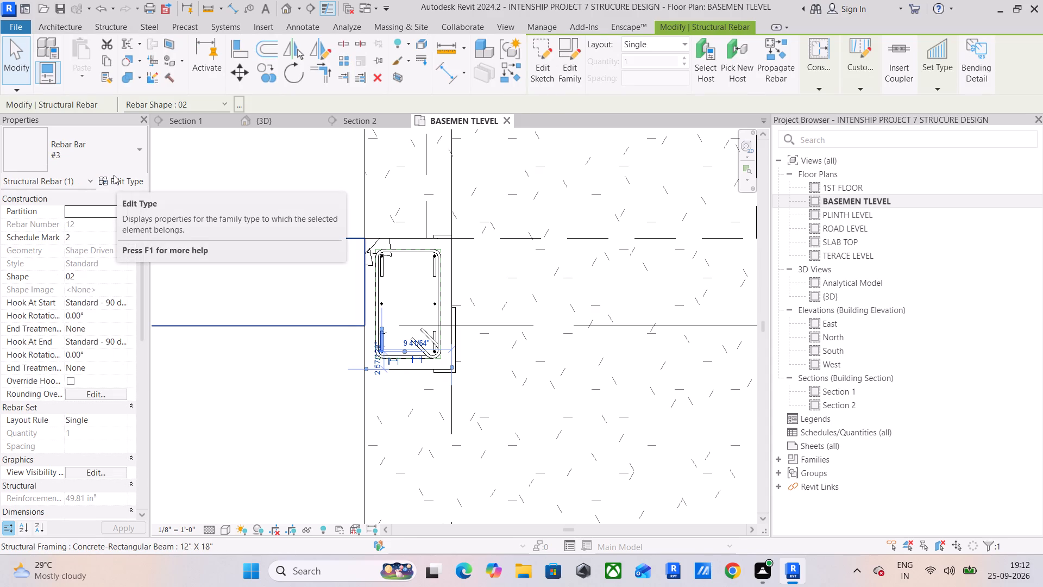
left_click(129, 180)
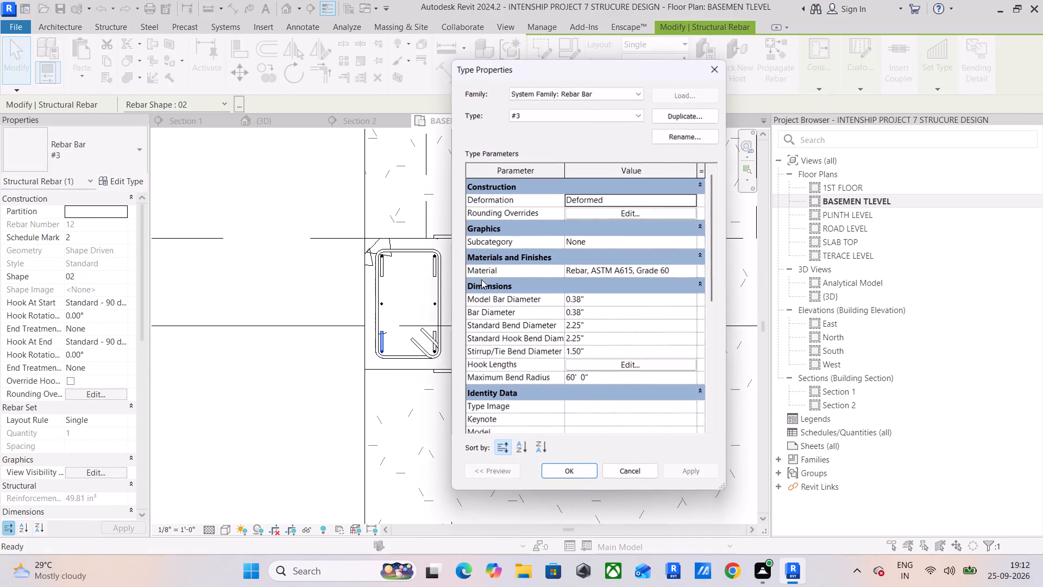
left_click(615, 361)
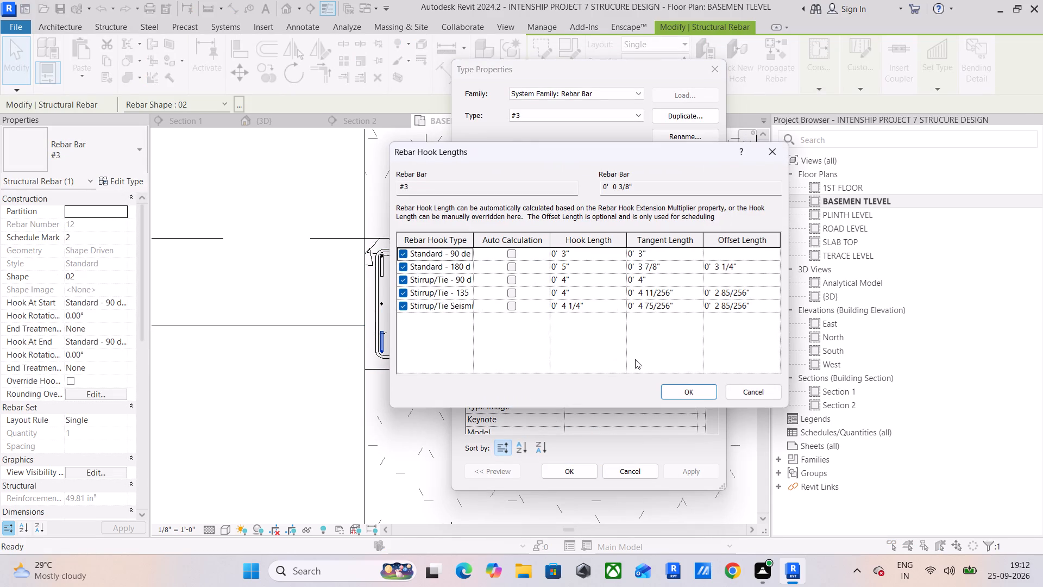
left_click(584, 255)
type("4\"")
key("Return")
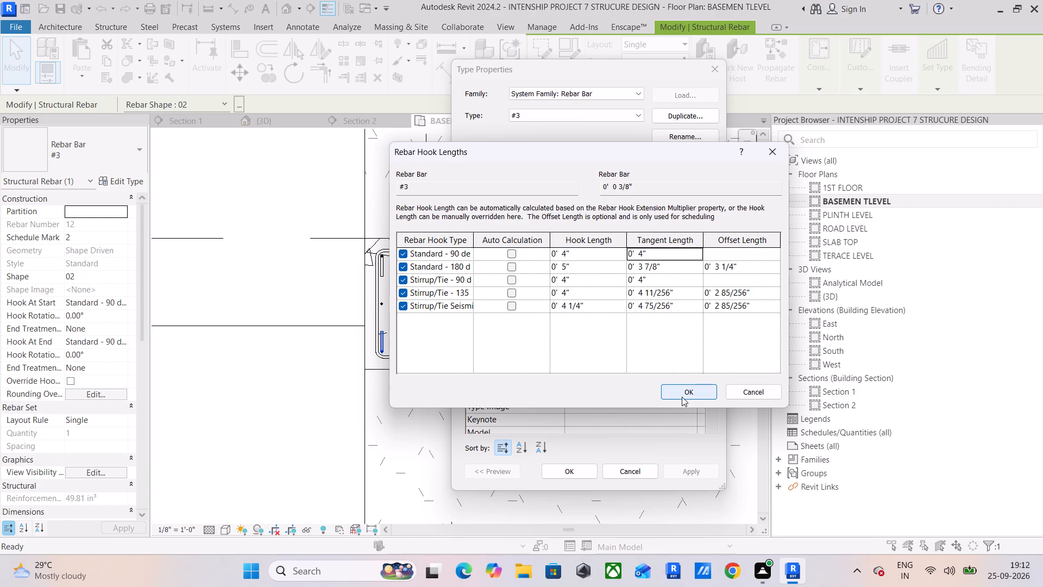
left_click(682, 397)
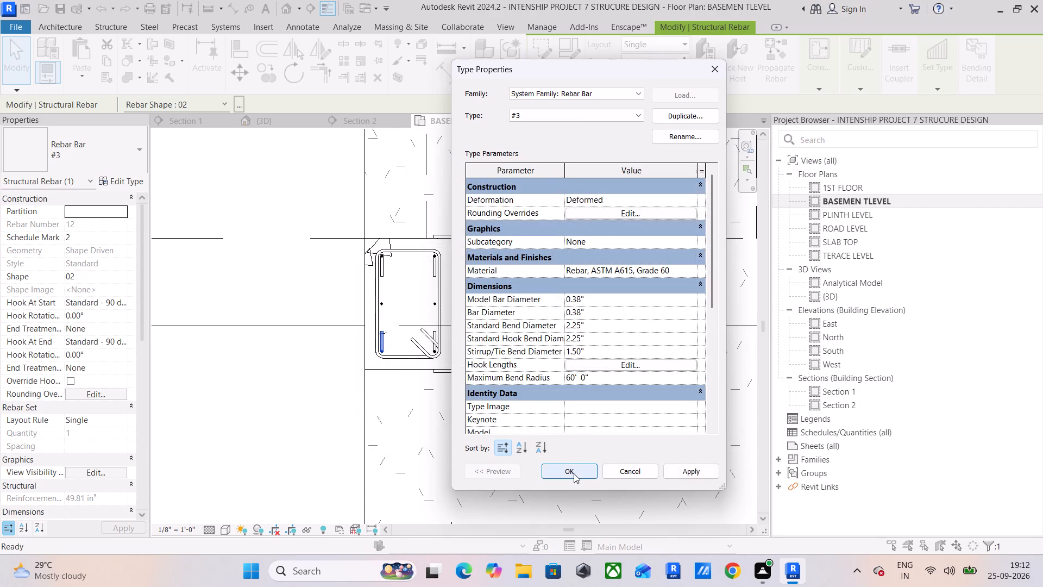
left_click(574, 473)
left_click(304, 305)
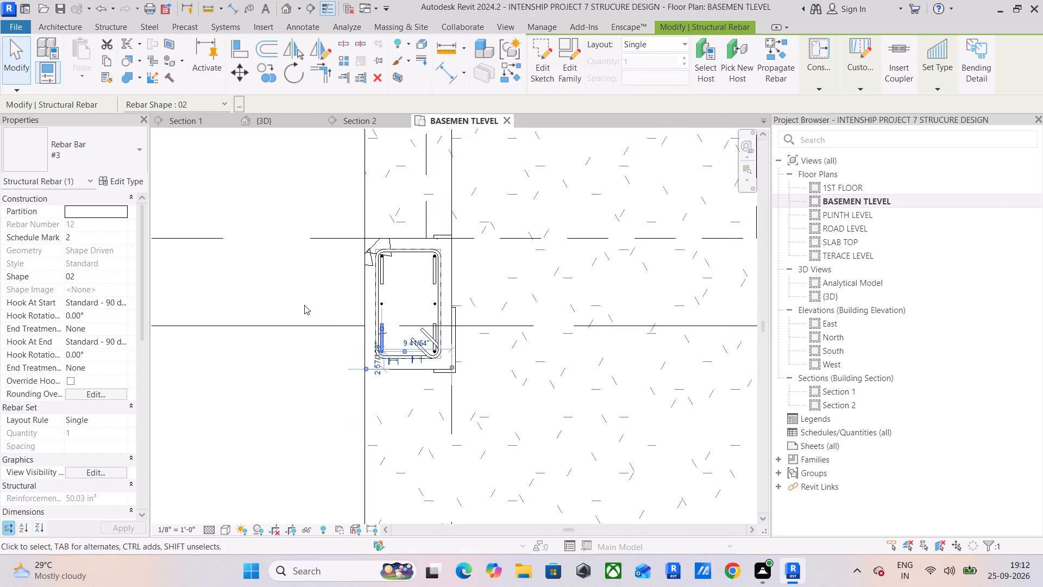
Rotate the four corner bars' hooks in the 12 x 18 column below the stair so they run east-west inside the stirrup.
scroll(487, 336, "down", 1)
middle_click_drag(487, 336, 257, 339)
scroll(333, 357, "down", 5)
middle_click_drag(613, 372, 363, 376)
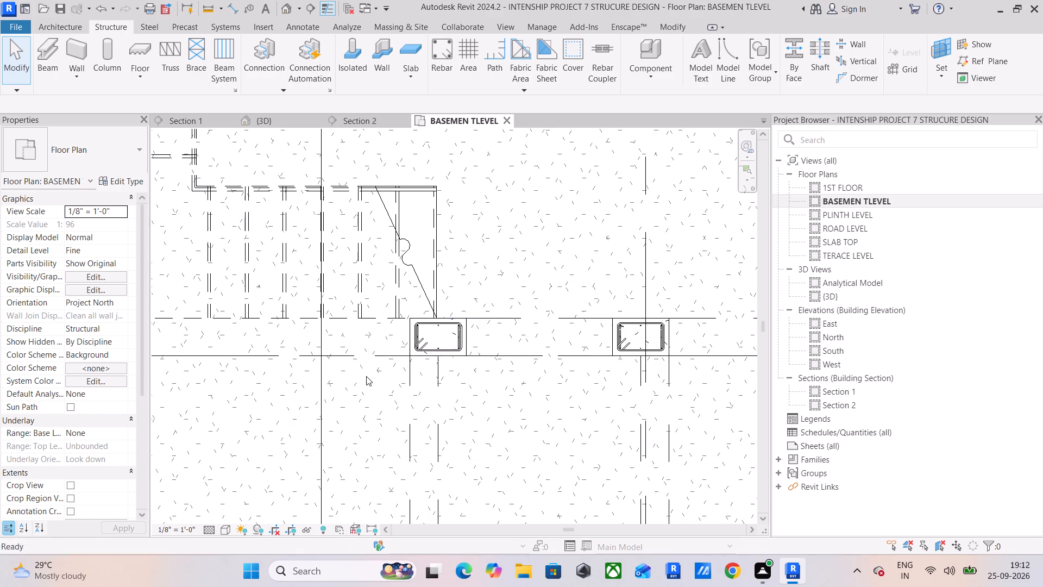
scroll(425, 314, "up", 10)
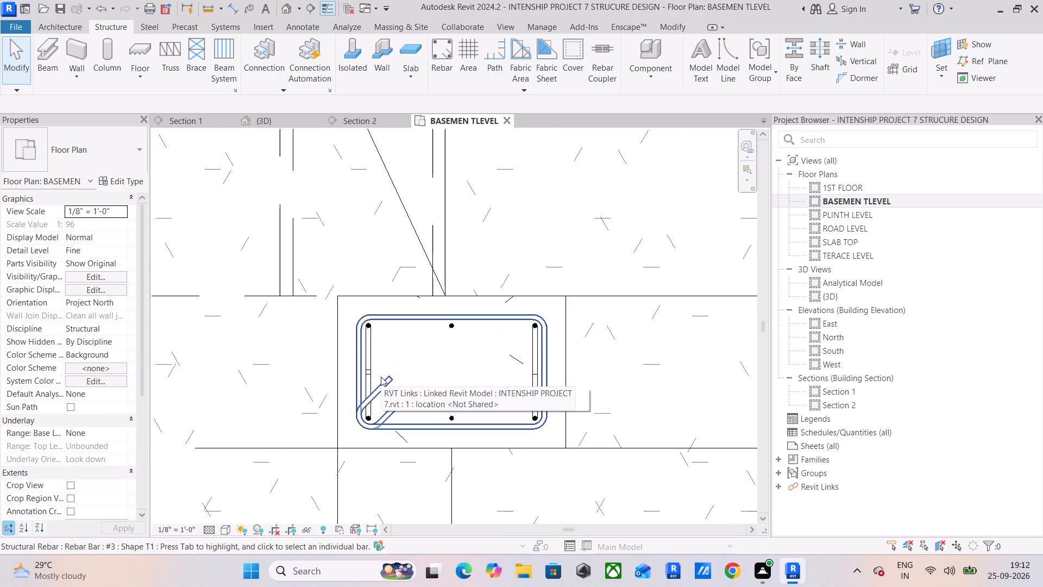
scroll(381, 377, "down", 4)
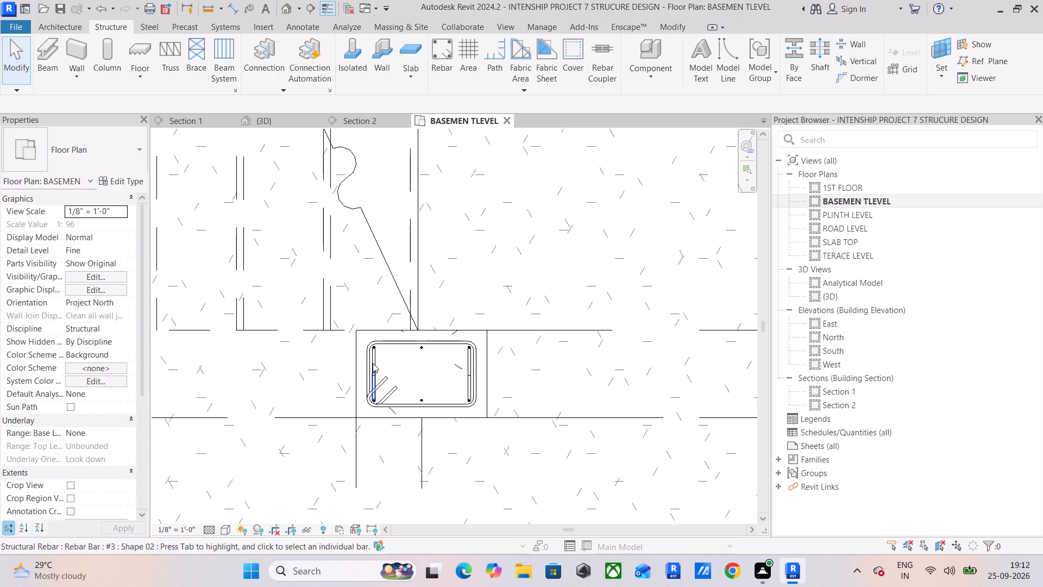
scroll(373, 362, "up", 5)
left_click(375, 356)
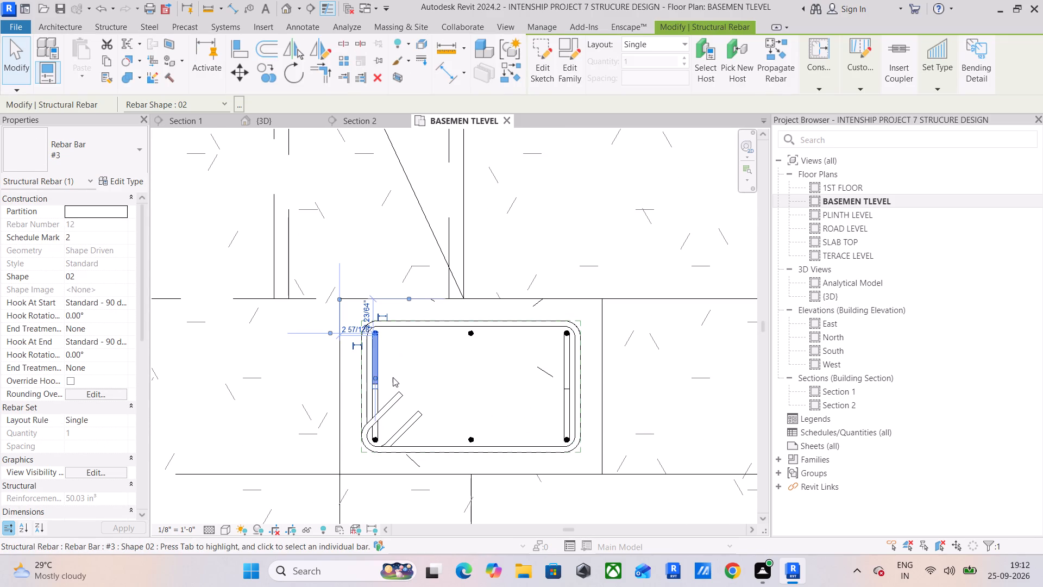
key("space")
key("space")
key("space")
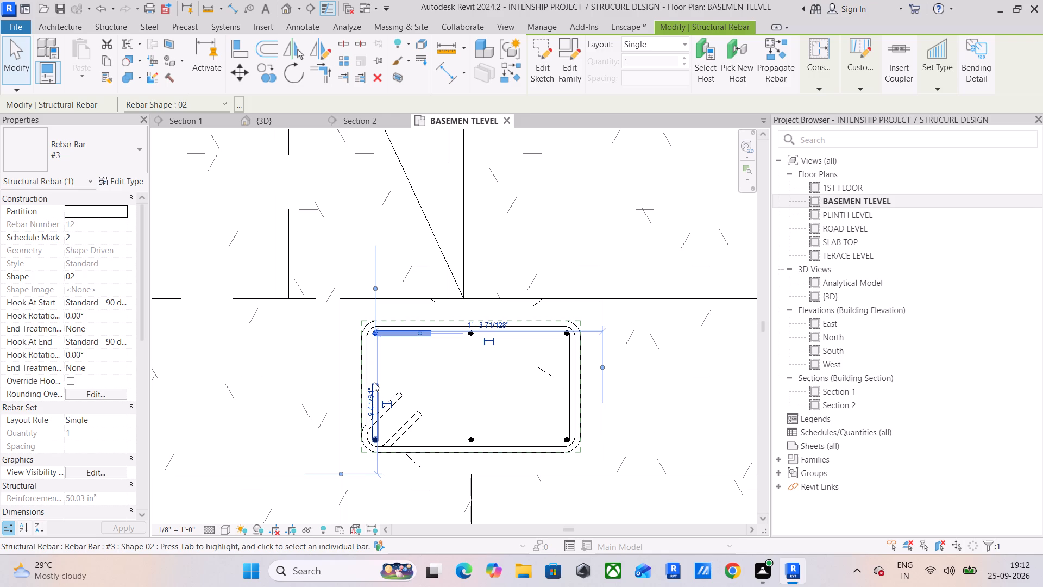
left_click(374, 382)
key("space")
left_click(568, 407)
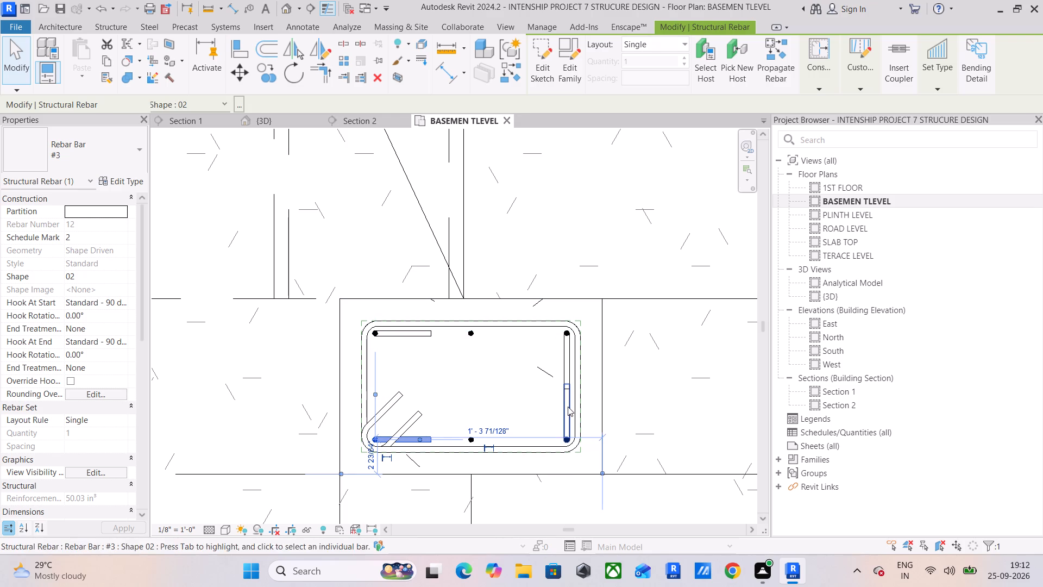
key("space")
left_click(565, 383)
key("space")
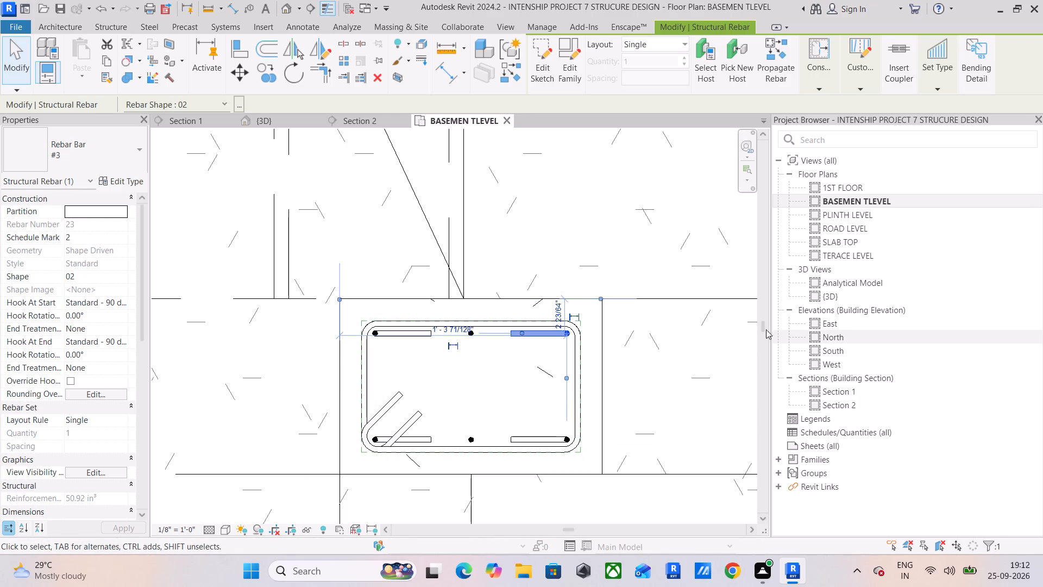
left_click(685, 345)
Set both the end and start hooks of the northwest corner bar in the western 12 x 18 column to None.
scroll(684, 345, "down", 3)
middle_click_drag(683, 346, 482, 351)
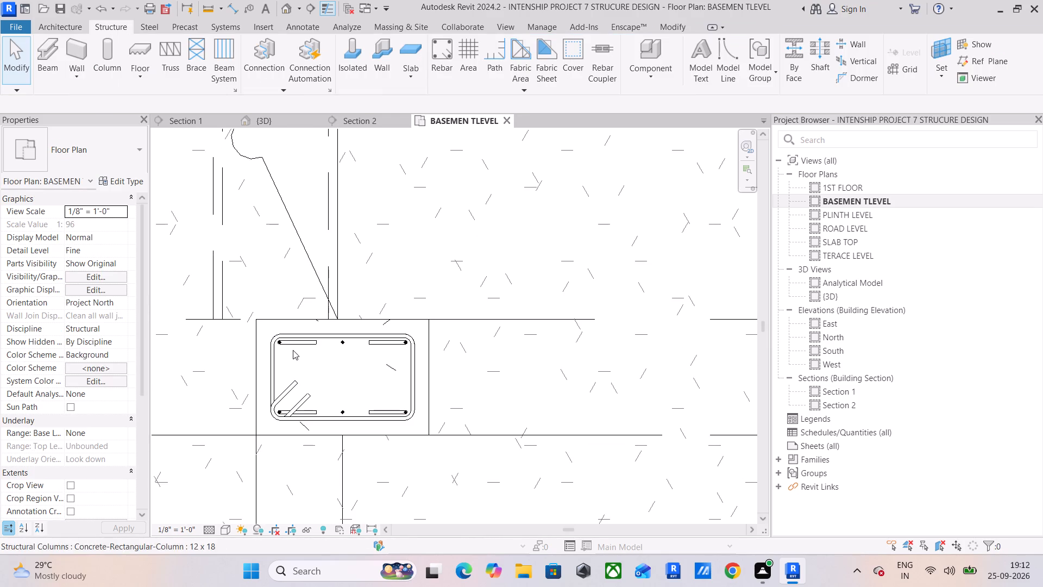
middle_click_drag(338, 357, 365, 301)
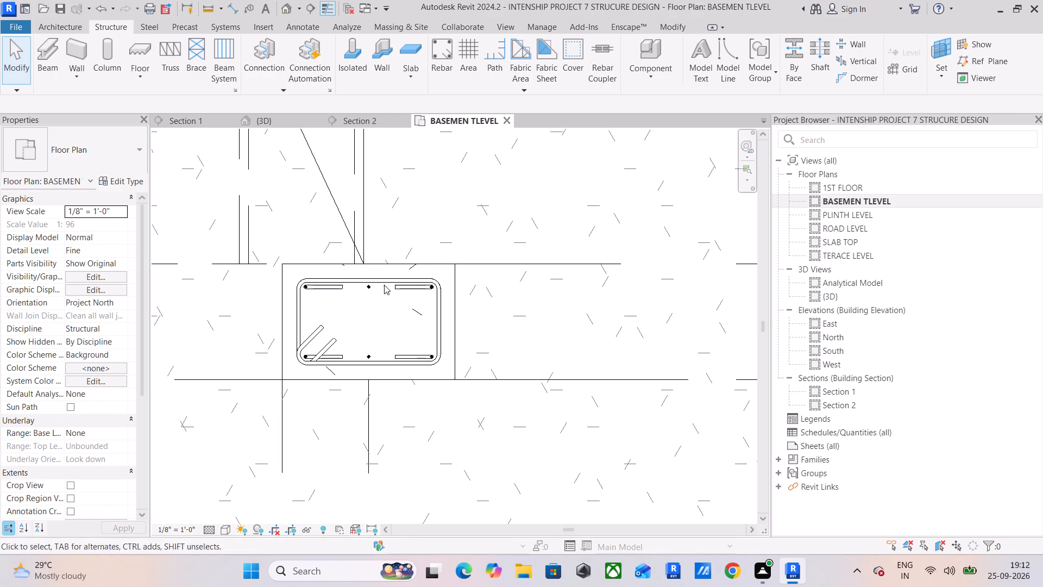
scroll(369, 316, "down", 3)
middle_click_drag(408, 321, 619, 305)
scroll(483, 291, "down", 3)
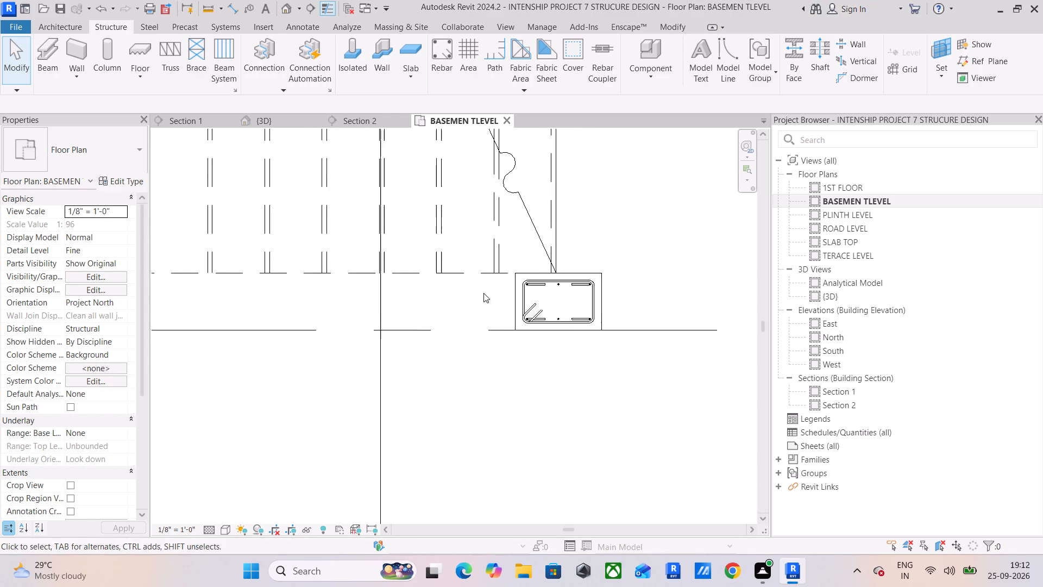
scroll(483, 293, "down", 2)
middle_click_drag(411, 299, 593, 292)
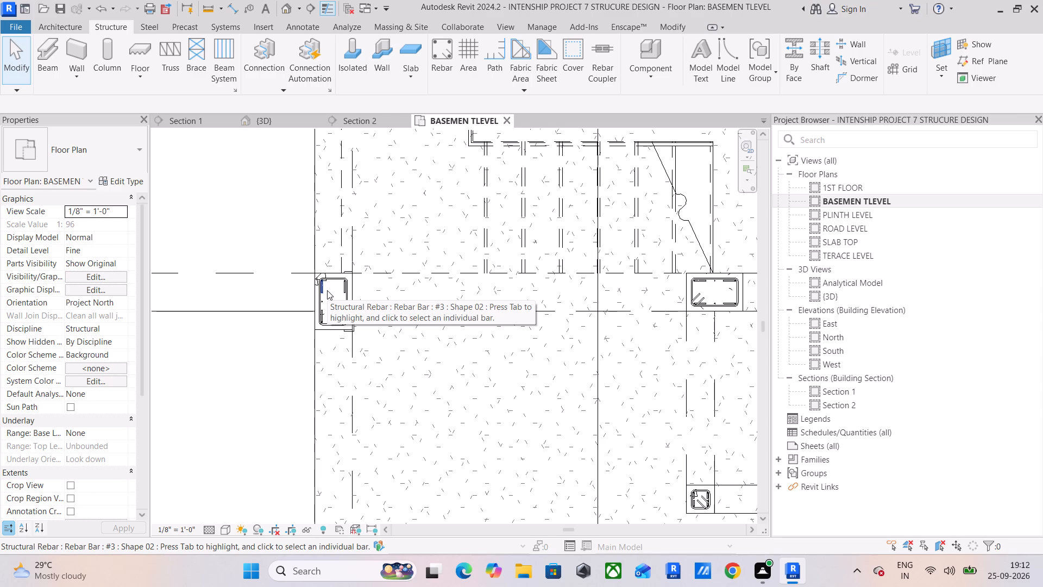
scroll(327, 290, "up", 5)
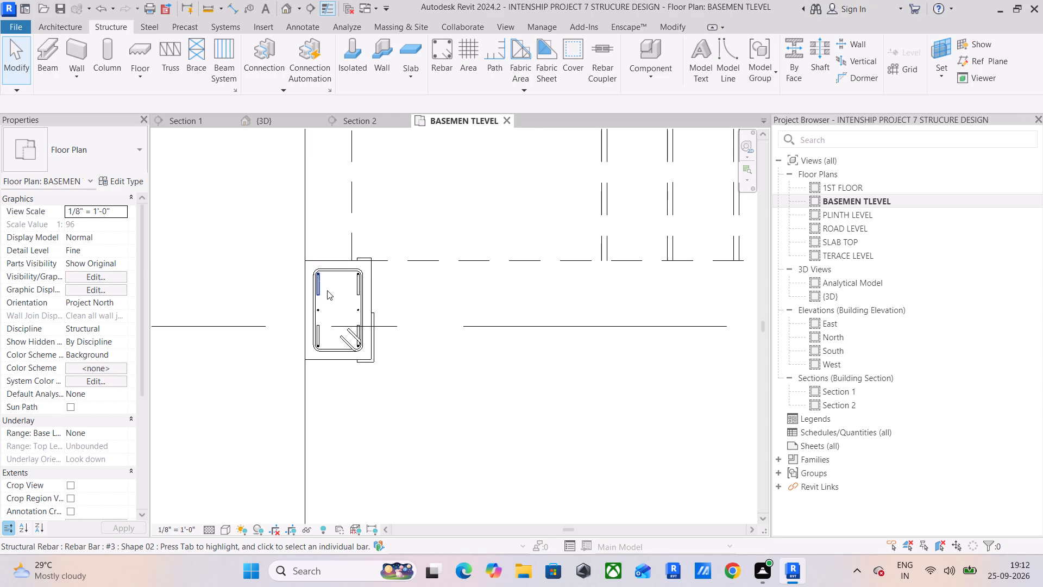
left_click(325, 289)
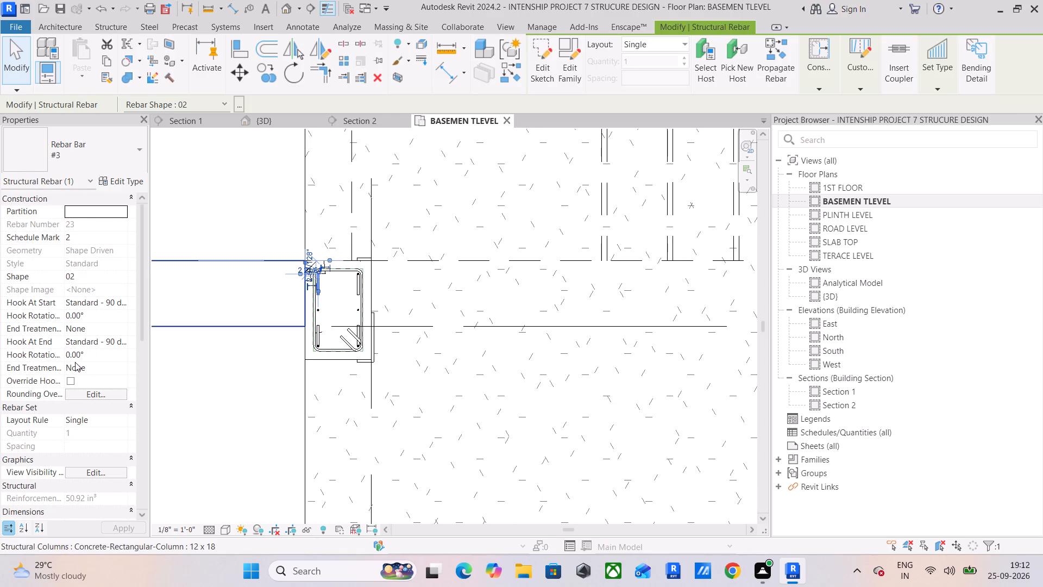
left_click(124, 340)
left_click(111, 351)
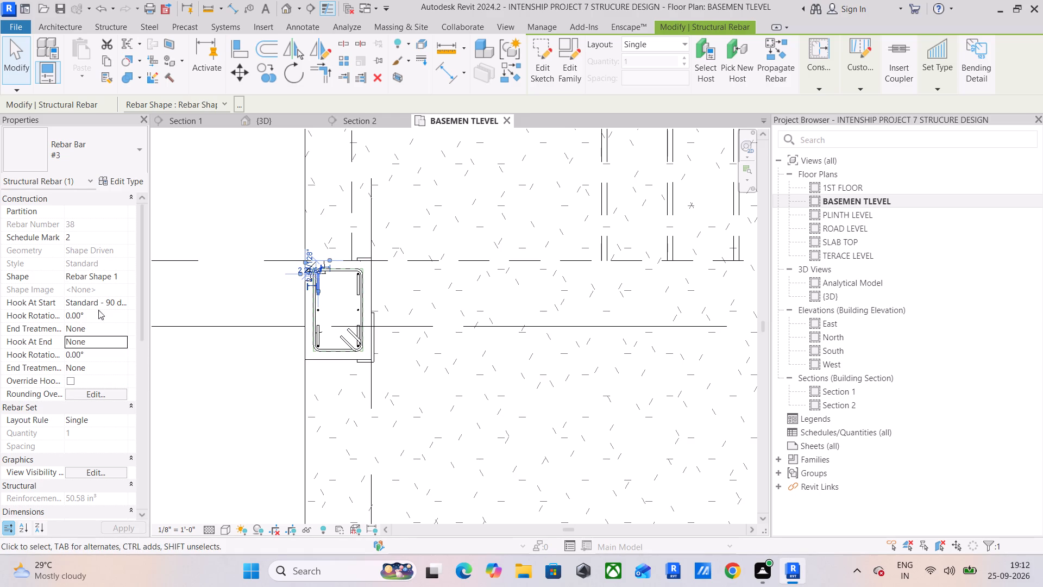
left_click(119, 301)
left_click(127, 314)
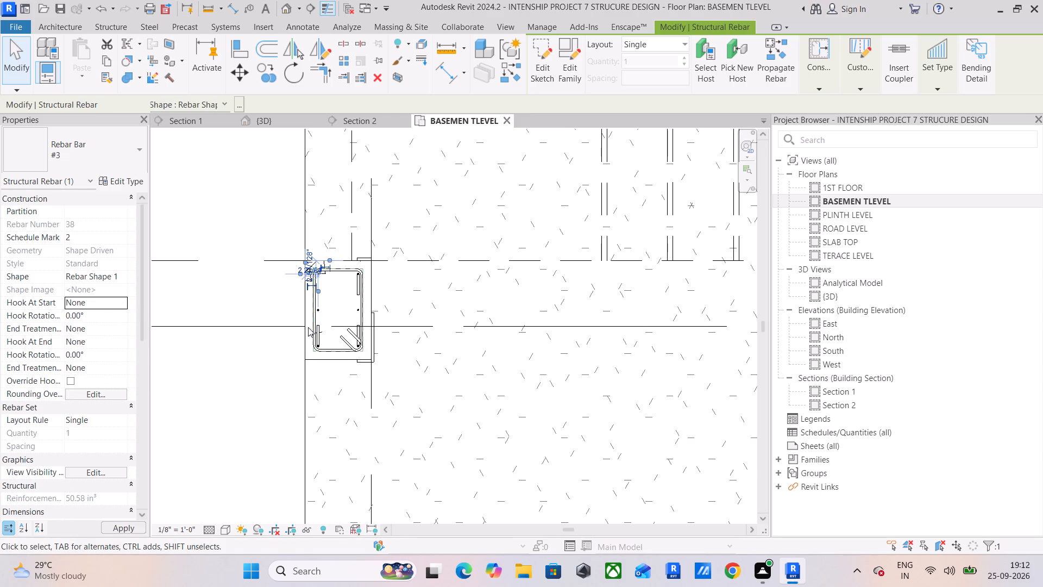
Set the start hook of the southwest corner bar in the western 12 x 18 column to None.
left_click(323, 333)
left_click(120, 299)
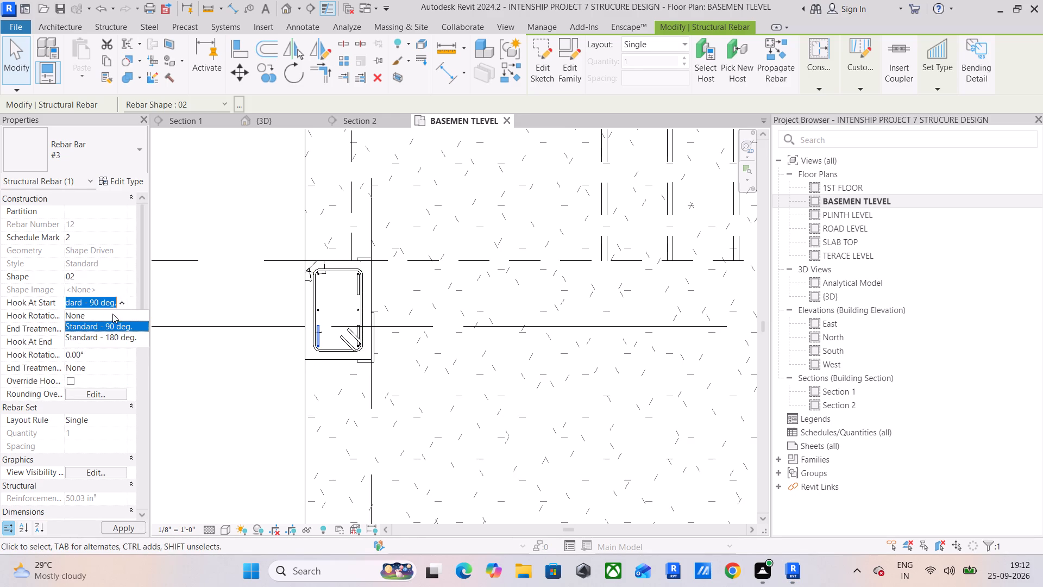
left_click(108, 315)
Set both the start and end hooks of the northeast corner bar in the western 12 x 18 column to None.
scroll(350, 321, "up", 4)
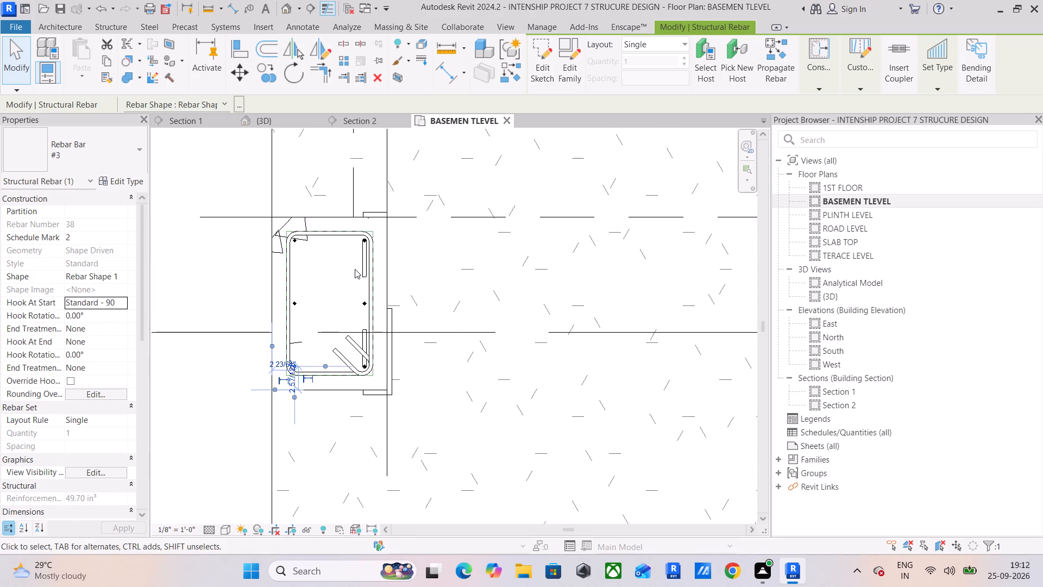
left_click(359, 265)
left_click(117, 303)
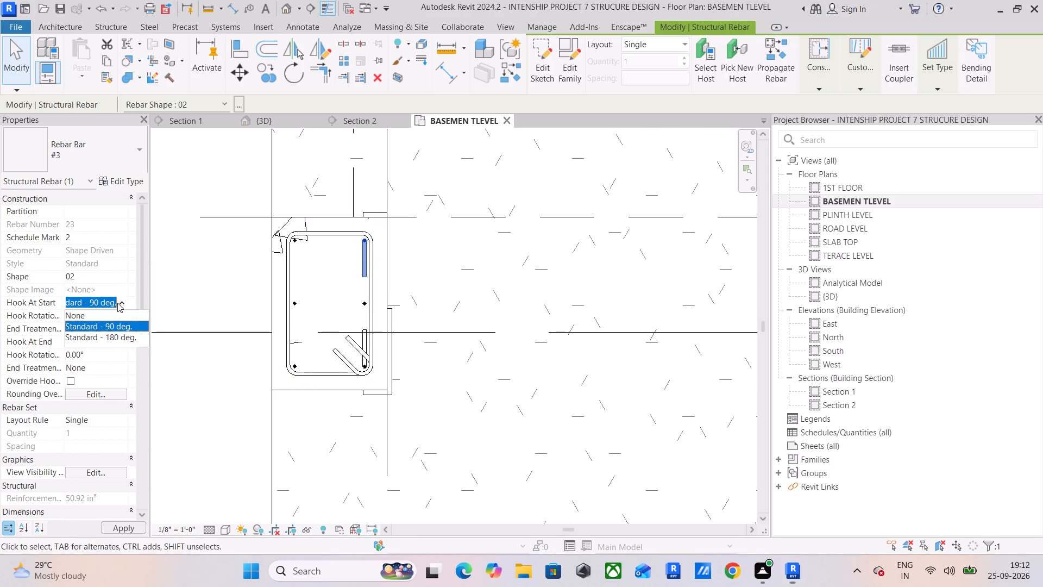
left_click(105, 313)
left_click(120, 339)
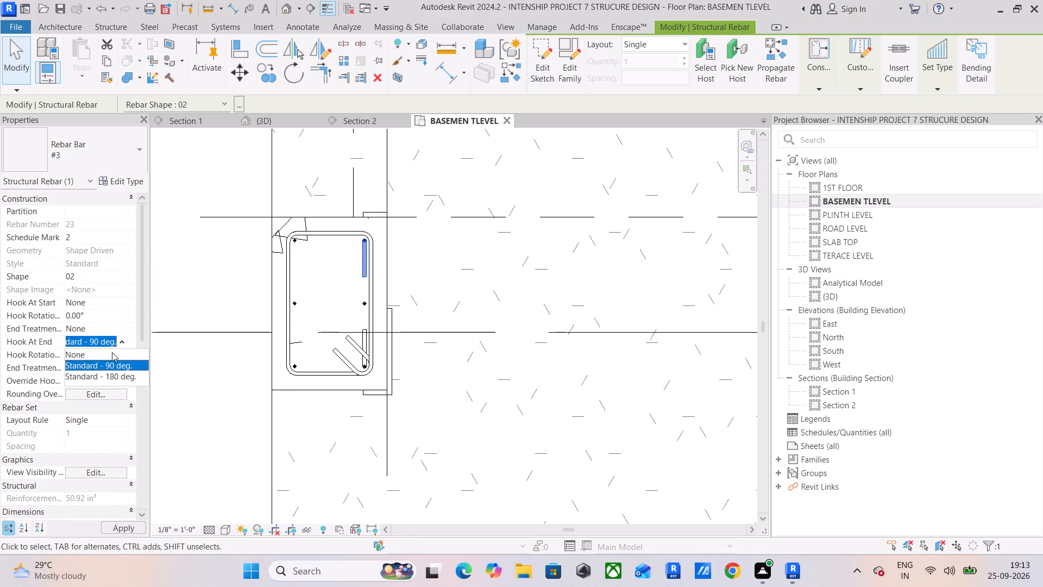
left_click(112, 352)
Set the start hook of the southwest corner bar in the western 12 x 18 column to None.
scroll(296, 362, "up", 3)
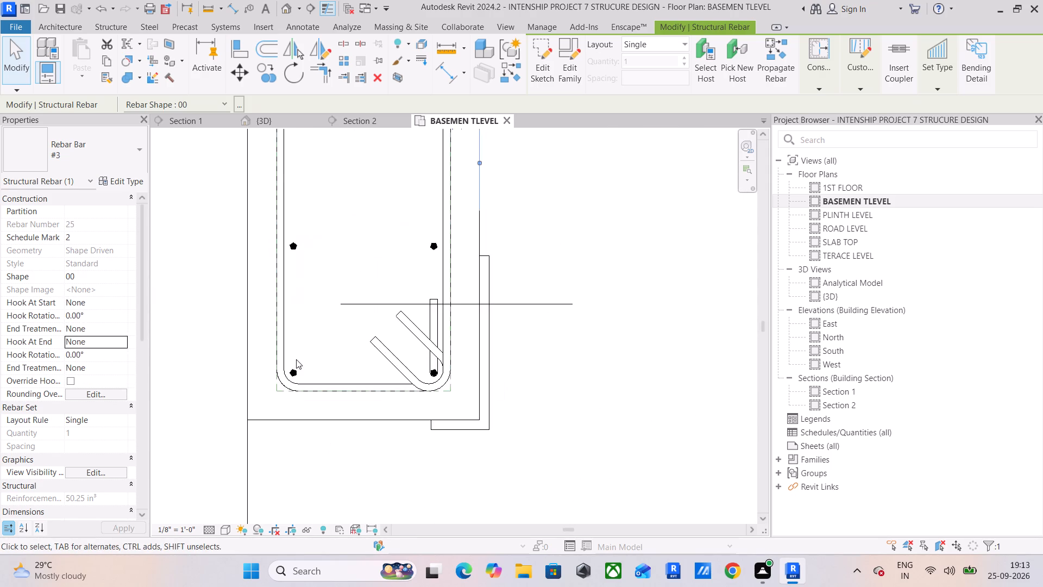
scroll(296, 359, "up", 7)
left_click(293, 390)
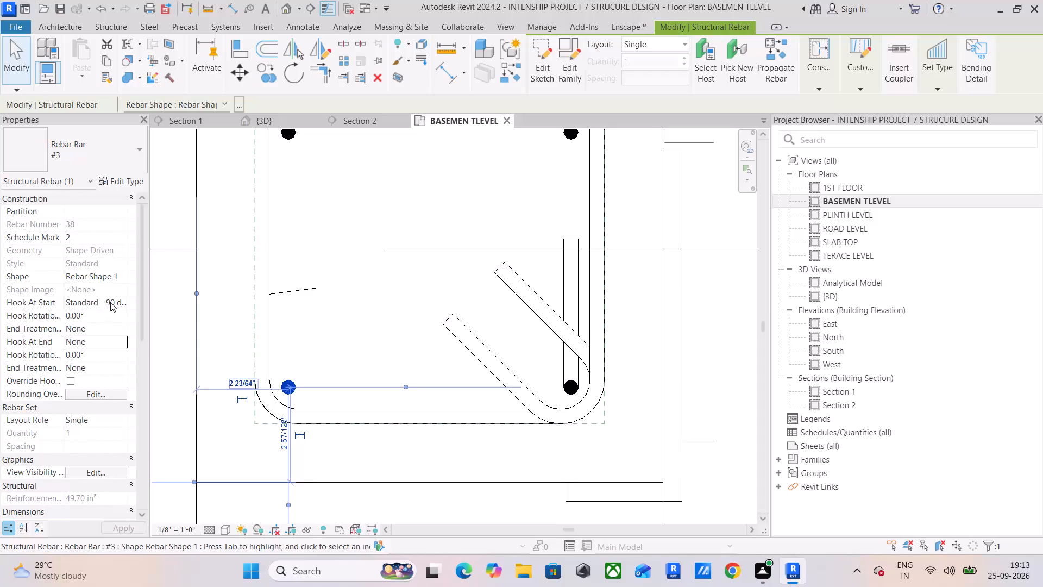
left_click(110, 302)
left_click(122, 299)
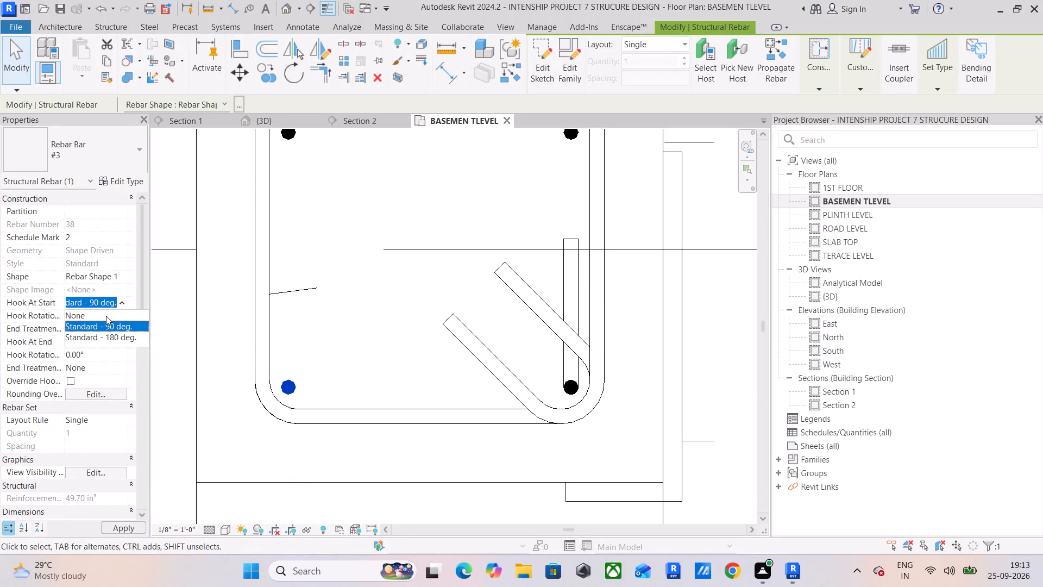
left_click(106, 316)
Set both the start and end hooks of the southeast corner bar in the western 12 x 18 column to None.
left_click(575, 382)
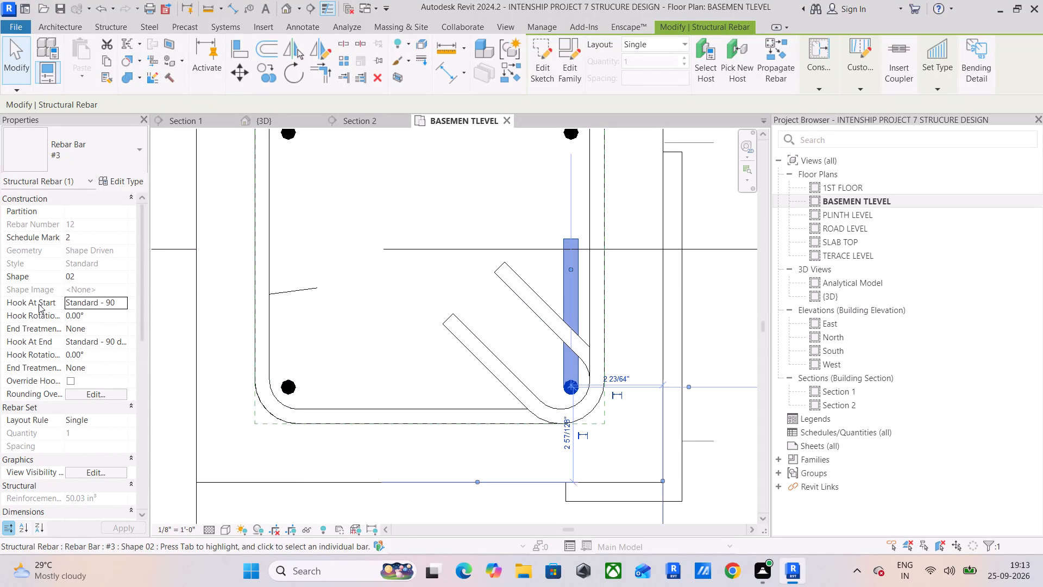
left_click(116, 305)
left_click(119, 305)
left_click(116, 309)
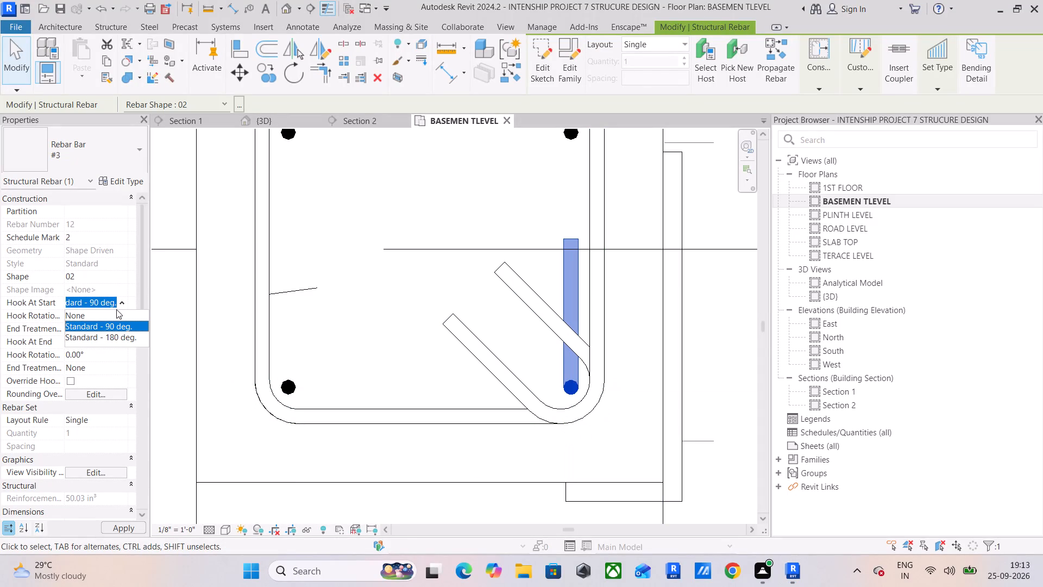
left_click(112, 315)
left_click(124, 342)
left_click(121, 350)
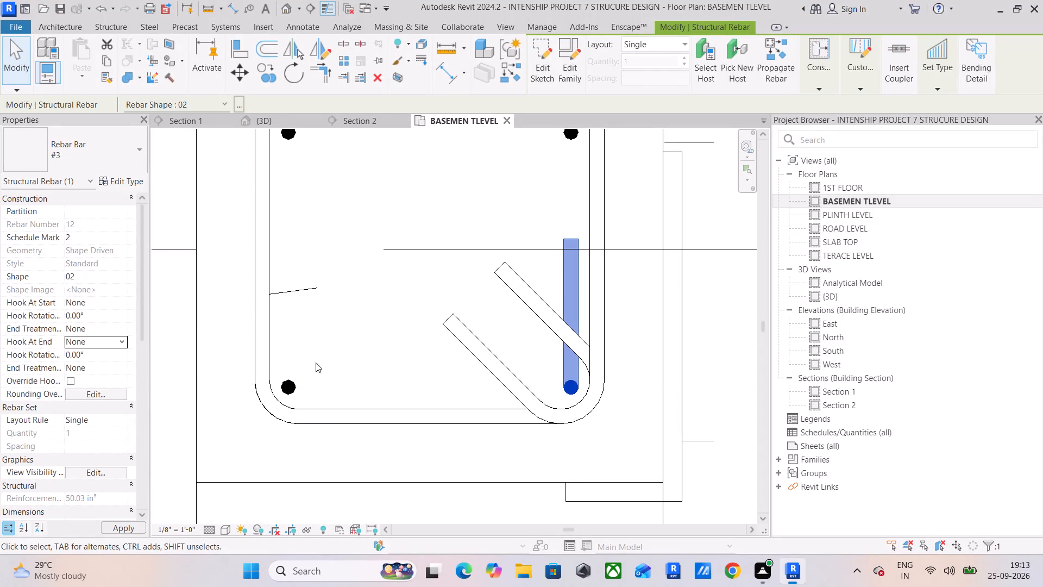
Check the hook settings of the east-side middle bar and northeast corner bar in the same column.
middle_click_drag(531, 286, 429, 424)
left_click(463, 273)
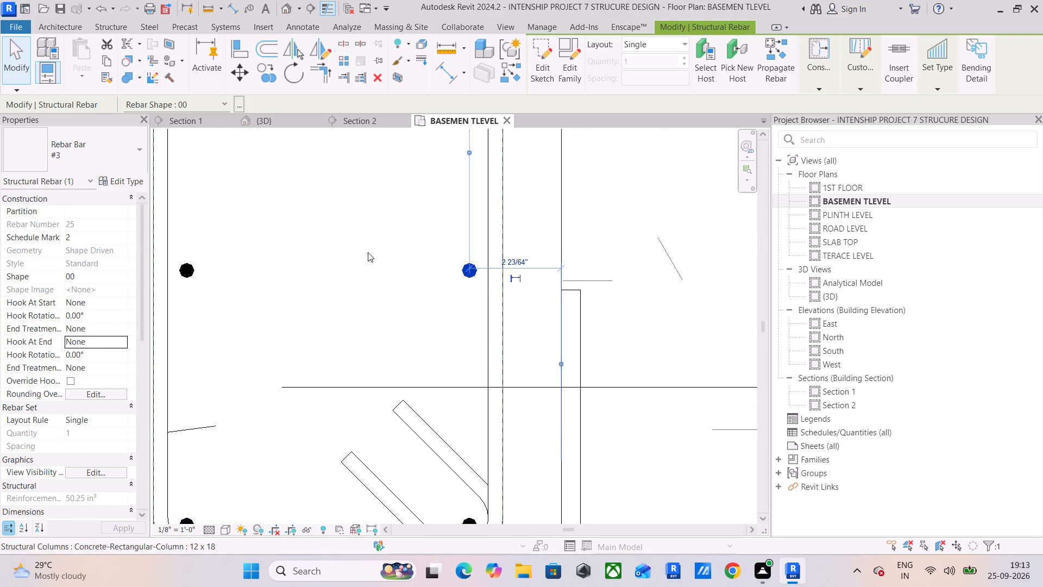
middle_click_drag(368, 252, 376, 405)
scroll(400, 319, "down", 2)
left_click(457, 211)
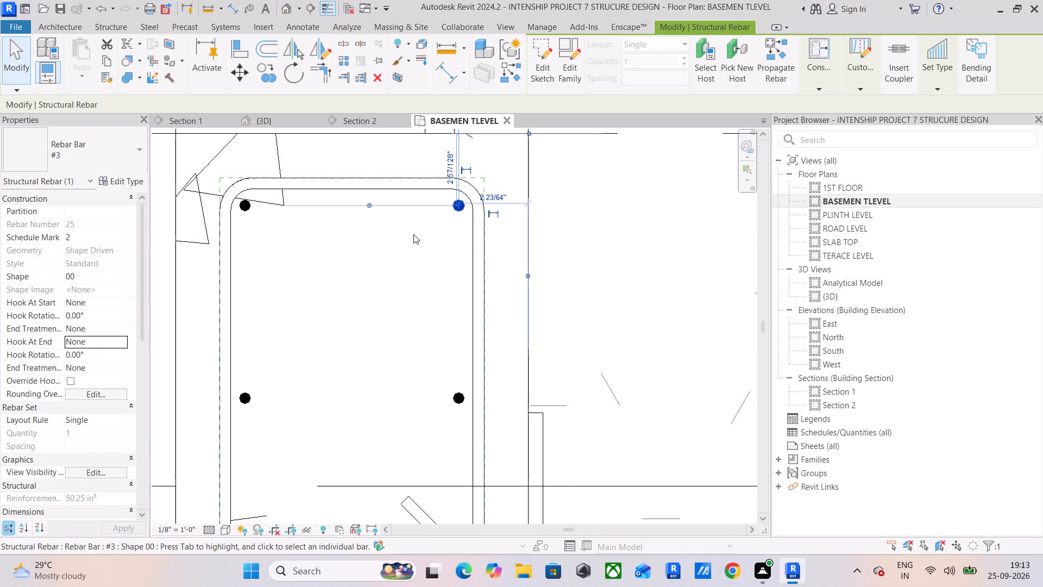
scroll(95, 336, "down", 10)
scroll(410, 276, "down", 8)
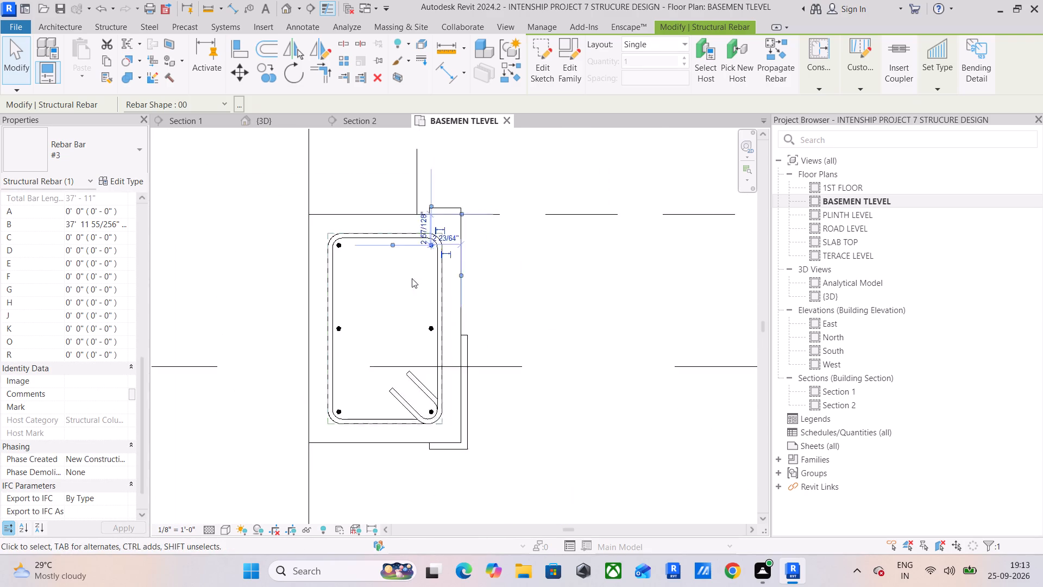
In the next column south along the western edge, set the northwest corner bar's start hook to None.
scroll(412, 278, "down", 3)
scroll(497, 272, "down", 5)
middle_click_drag(494, 303, 344, 448)
left_click(386, 336)
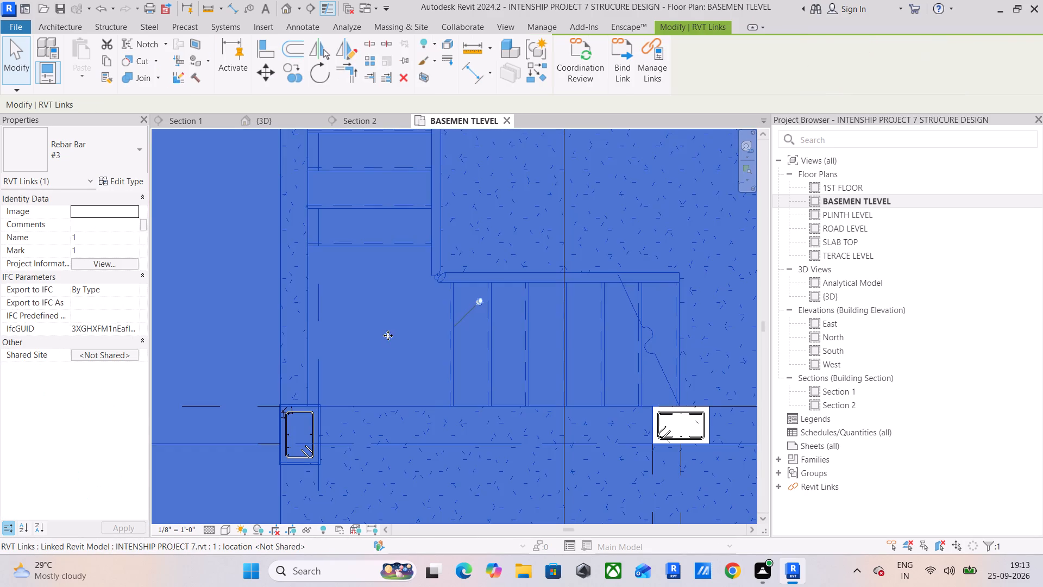
scroll(388, 335, "down", 12)
left_click(249, 310)
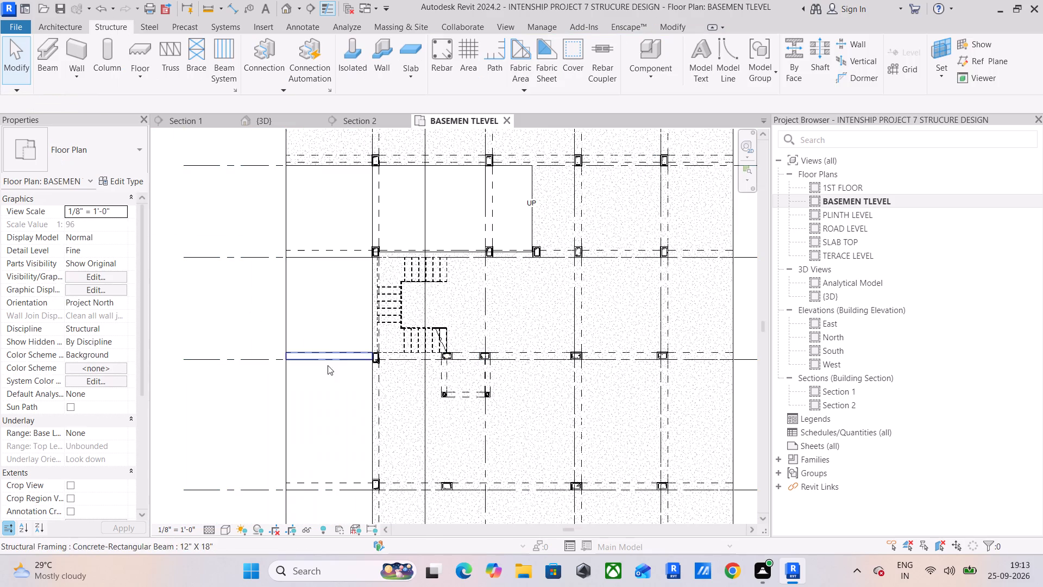
scroll(396, 380, "up", 6)
middle_click_drag(345, 348, 343, 232)
scroll(343, 232, "up", 1)
middle_click_drag(375, 486, 354, 328)
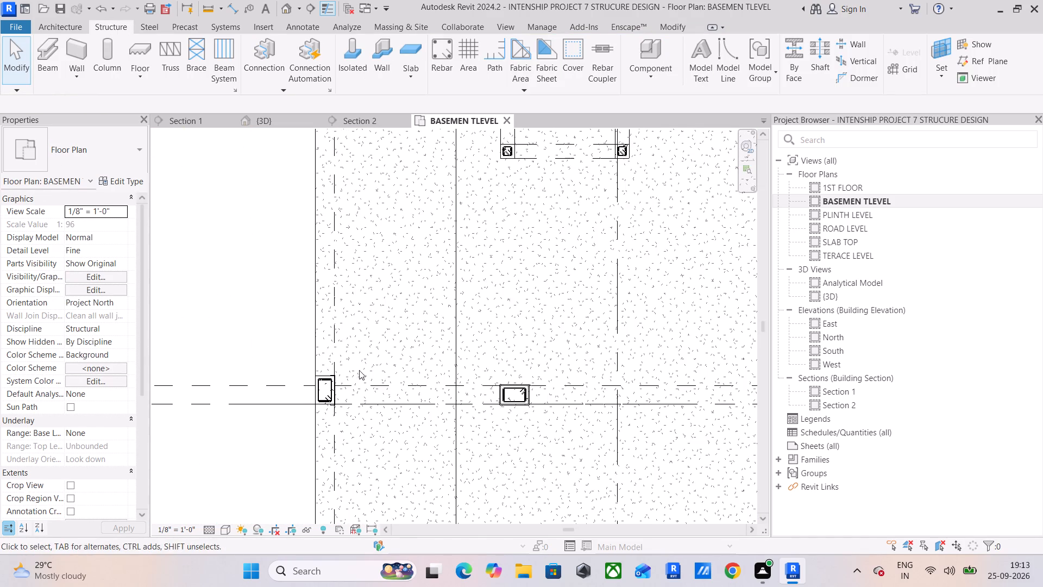
scroll(298, 394, "up", 11)
scroll(320, 345, "up", 8)
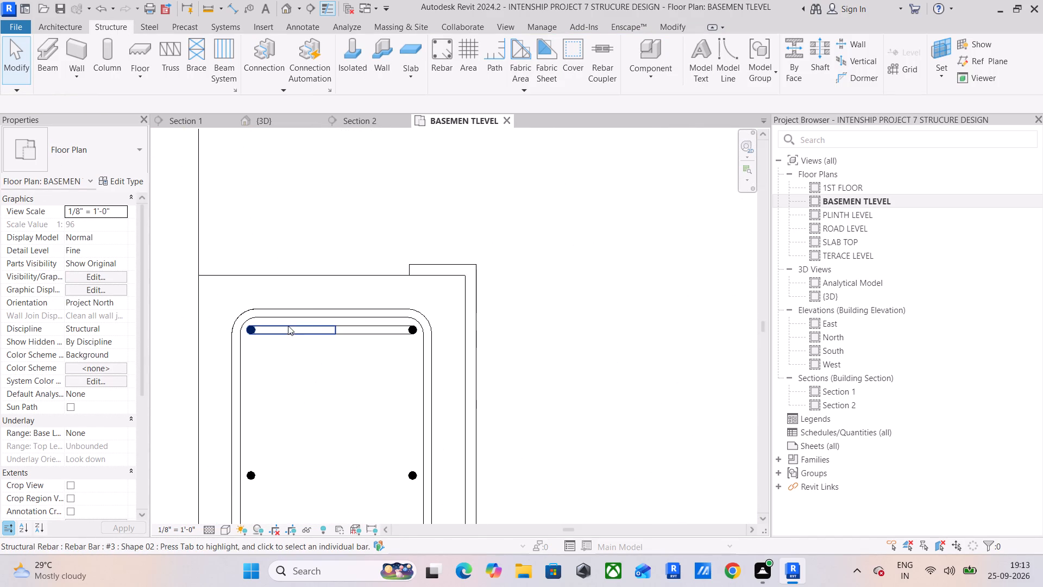
left_click(288, 331)
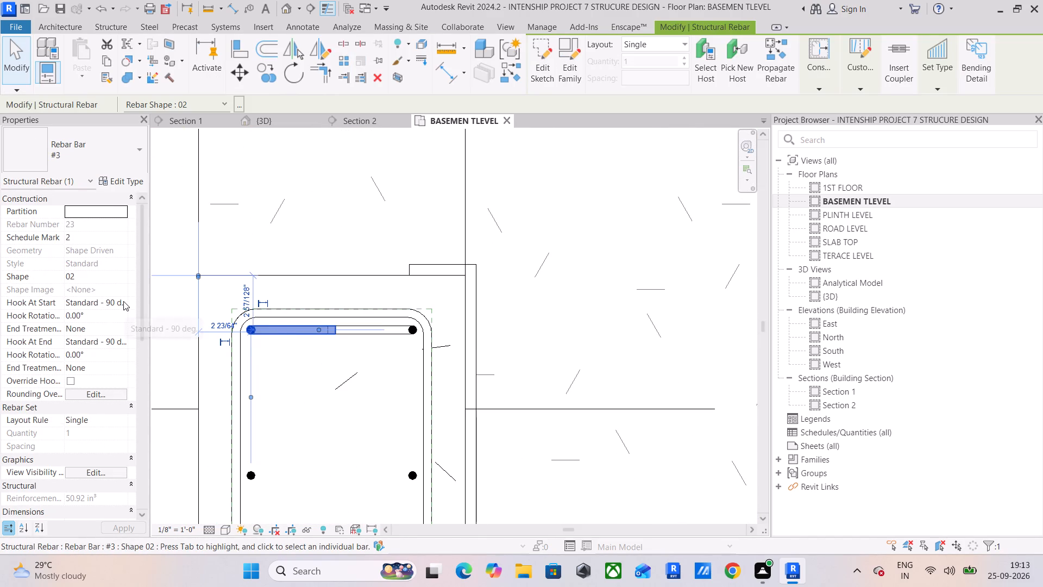
left_click(123, 301)
left_click(118, 317)
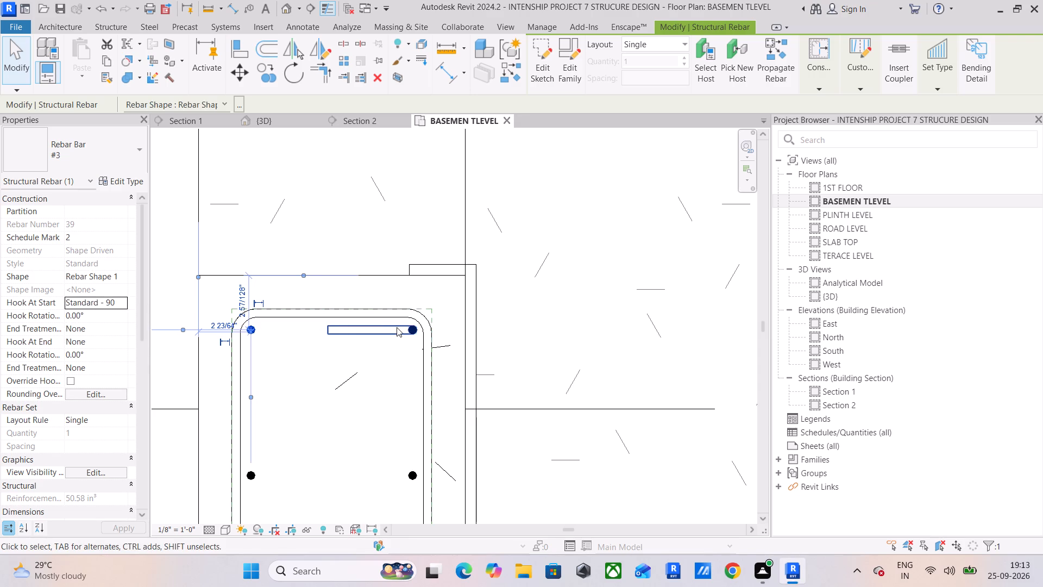
Set both the start and end hooks of the northeast corner bar in this western-edge column to None.
left_click(397, 327)
left_click(118, 304)
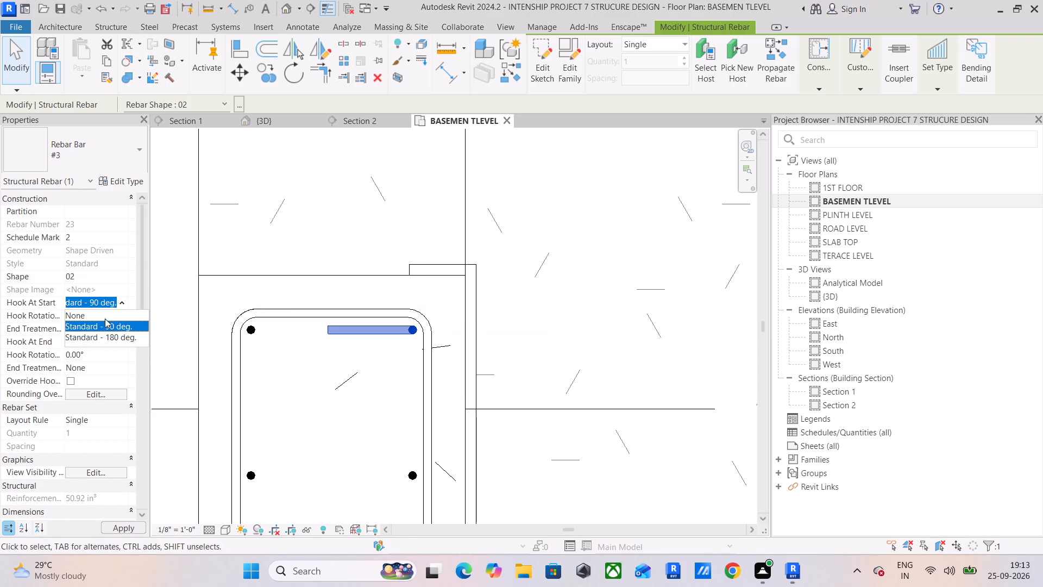
left_click(105, 317)
left_click(108, 341)
left_click(118, 344)
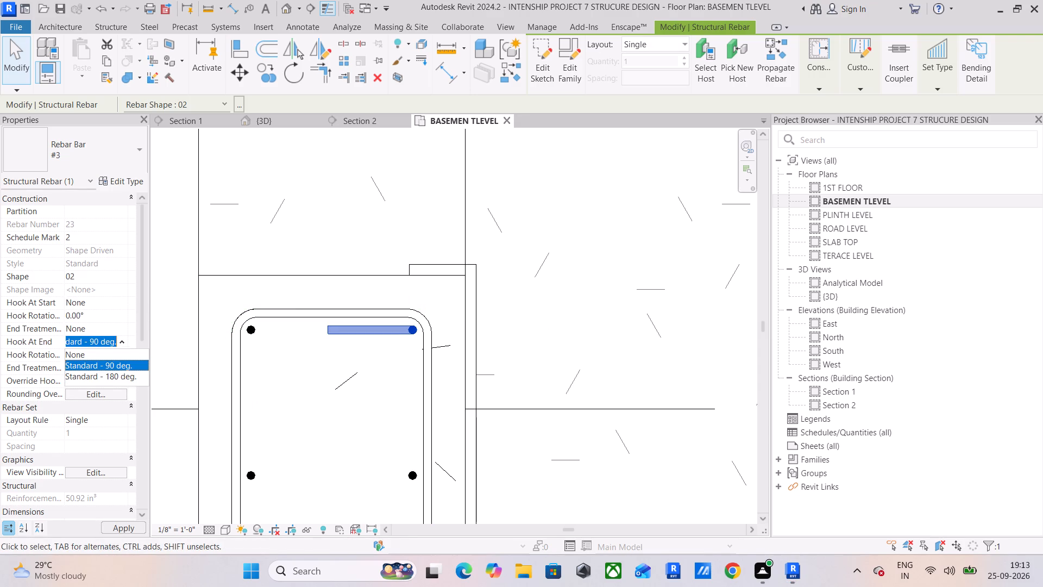
left_click(104, 353)
Set the remaining start hook of this column's northwest corner bar to None.
left_click(257, 330)
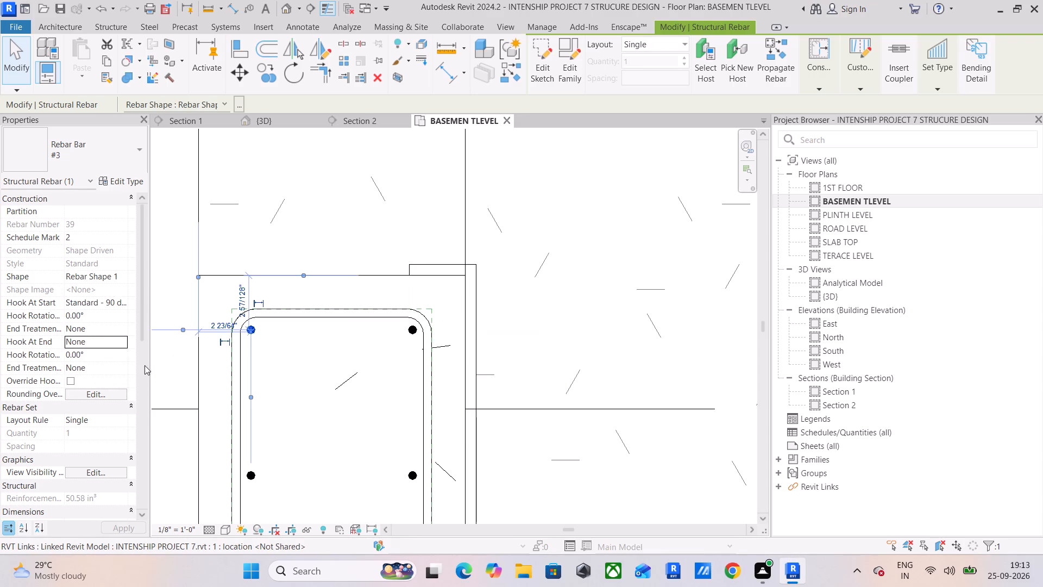
left_click(124, 300)
left_click(116, 317)
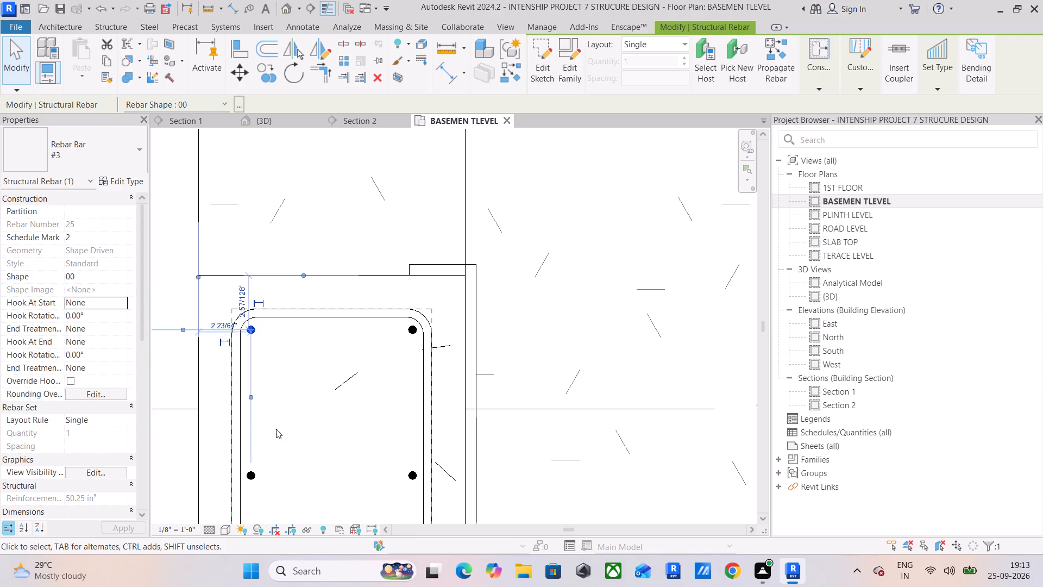
Set both the start and end hooks of the southwest corner bar in the same western-edge column to None.
scroll(268, 459, "up", 1)
middle_click_drag(268, 459, 292, 278)
left_click(278, 466)
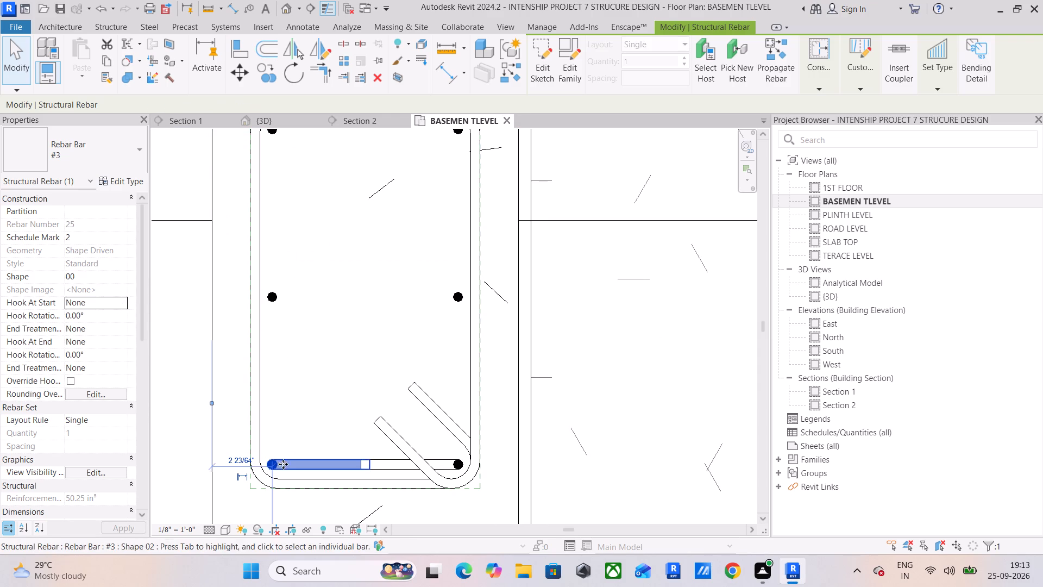
left_click(122, 302)
left_click(118, 315)
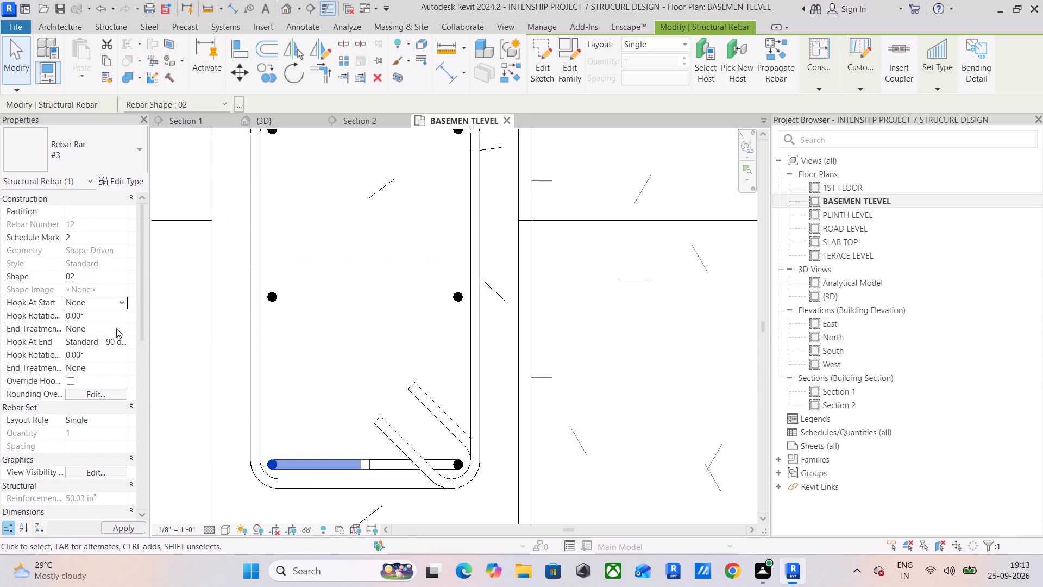
left_click(117, 341)
left_click(114, 350)
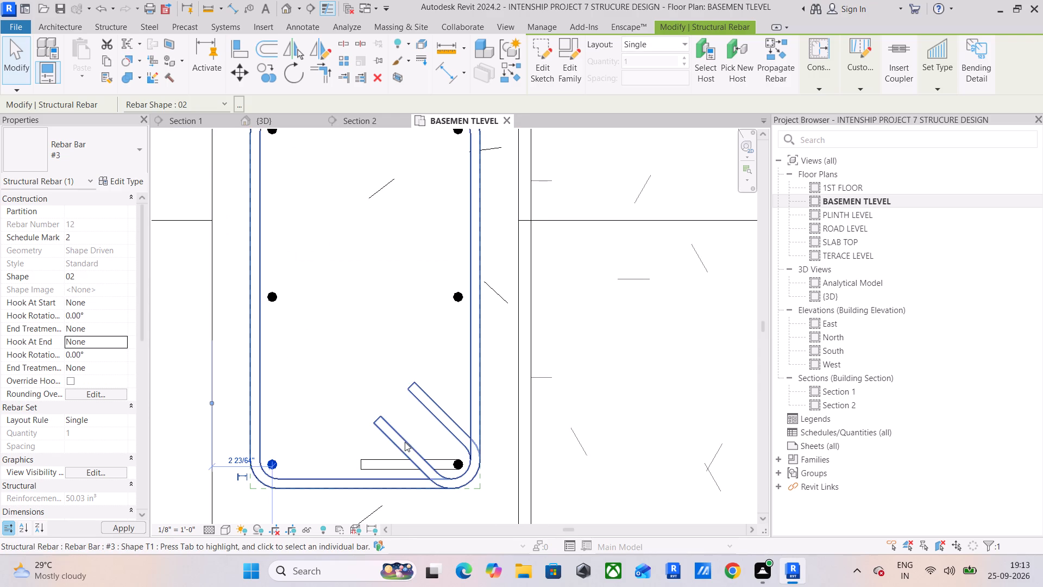
Set both the end and start hooks of the southeast corner bar in the same western-edge column to None.
left_click(437, 459)
left_click(116, 338)
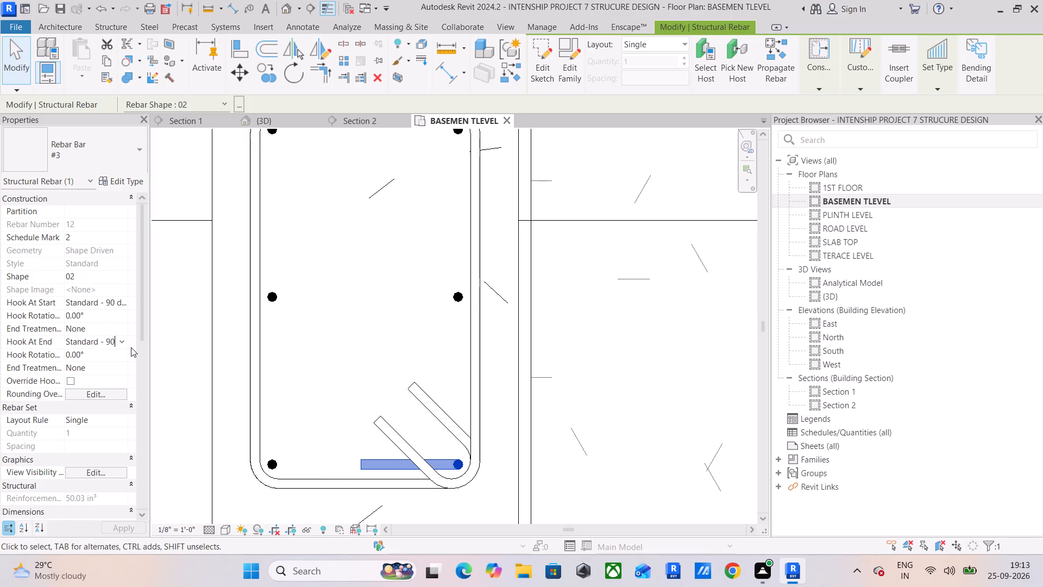
left_click(120, 340)
left_click(111, 352)
left_click(123, 304)
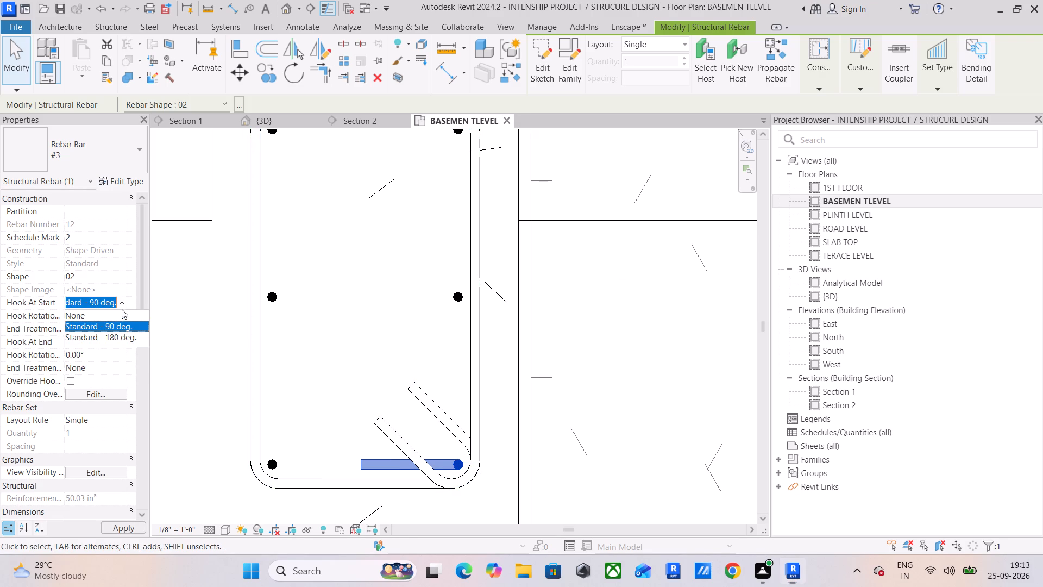
left_click(118, 311)
In the east-west oriented column just east in the same row, set both hooks of the northwest corner bar to None.
scroll(321, 320, "down", 4)
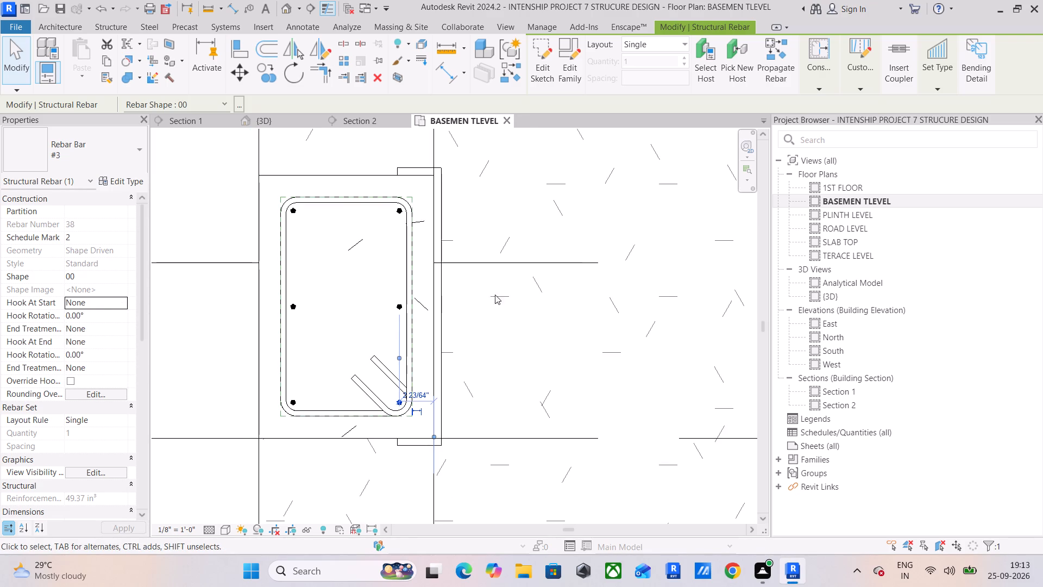
scroll(505, 322, "down", 6)
middle_click_drag(505, 322, 162, 359)
scroll(165, 354, "down", 6)
middle_click_drag(165, 354, 481, 323)
scroll(488, 321, "down", 2)
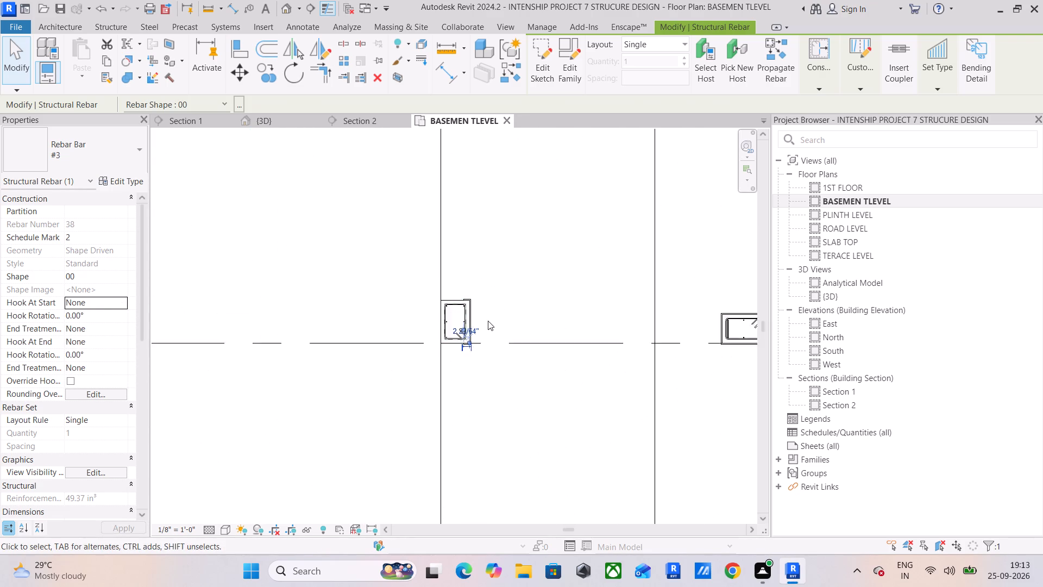
scroll(488, 321, "down", 2)
middle_click_drag(483, 333, 386, 163)
middle_click_drag(409, 338, 184, 541)
scroll(348, 353, "up", 4)
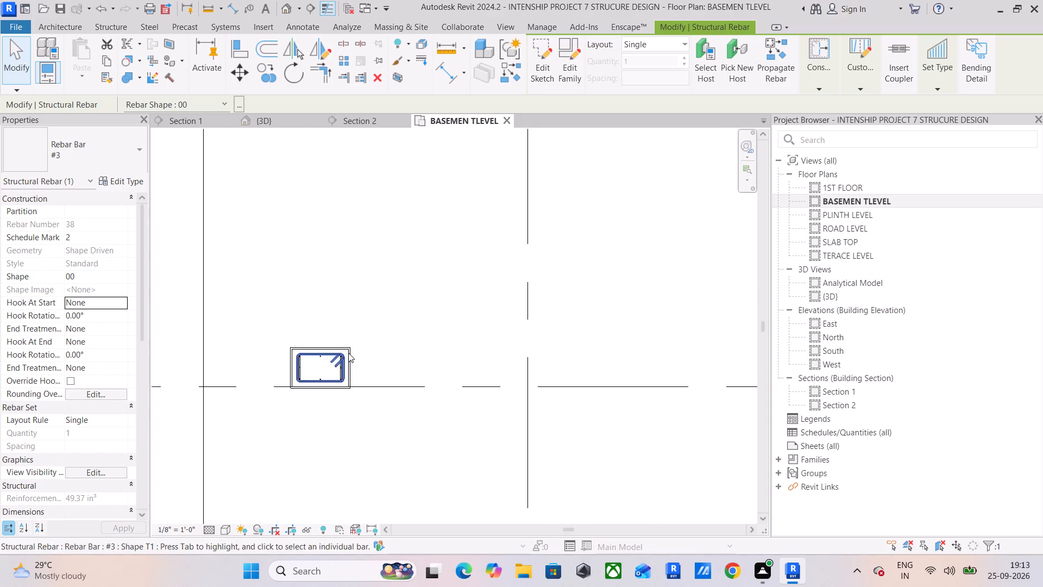
scroll(348, 353, "up", 11)
scroll(243, 339, "up", 5)
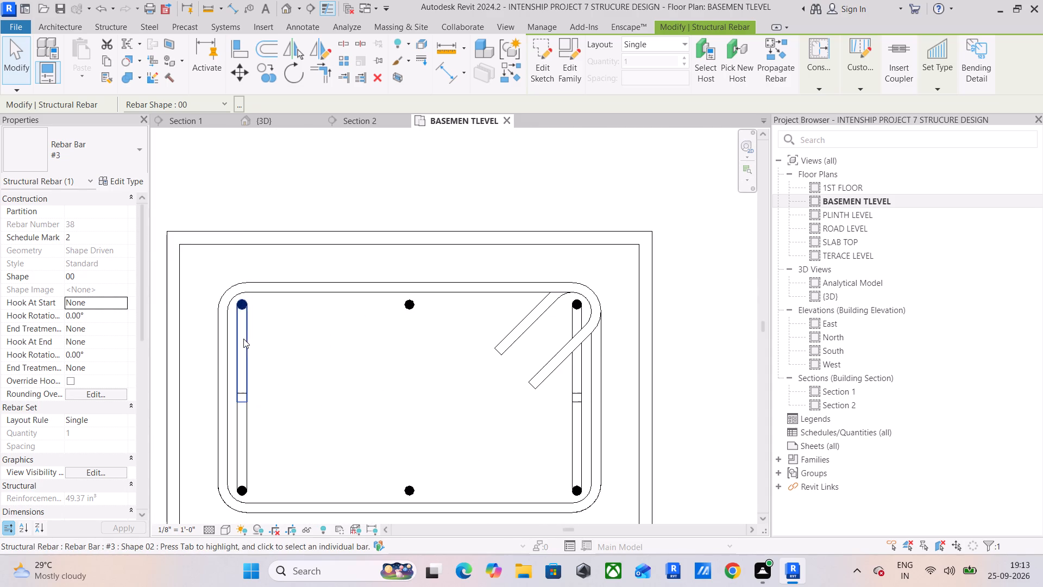
left_click(243, 339)
left_click(122, 302)
left_click(115, 313)
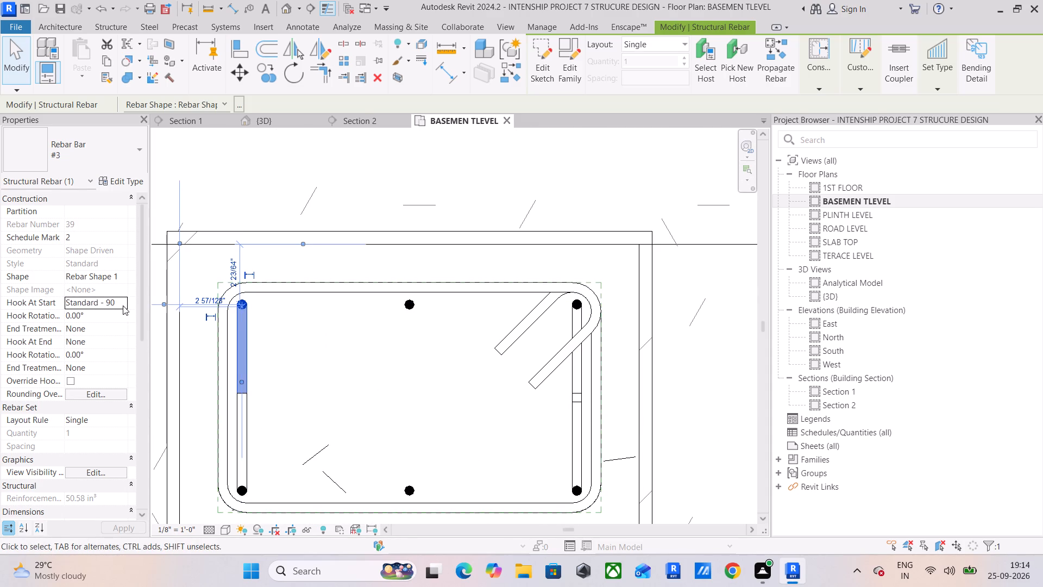
left_click(123, 304)
left_click(121, 312)
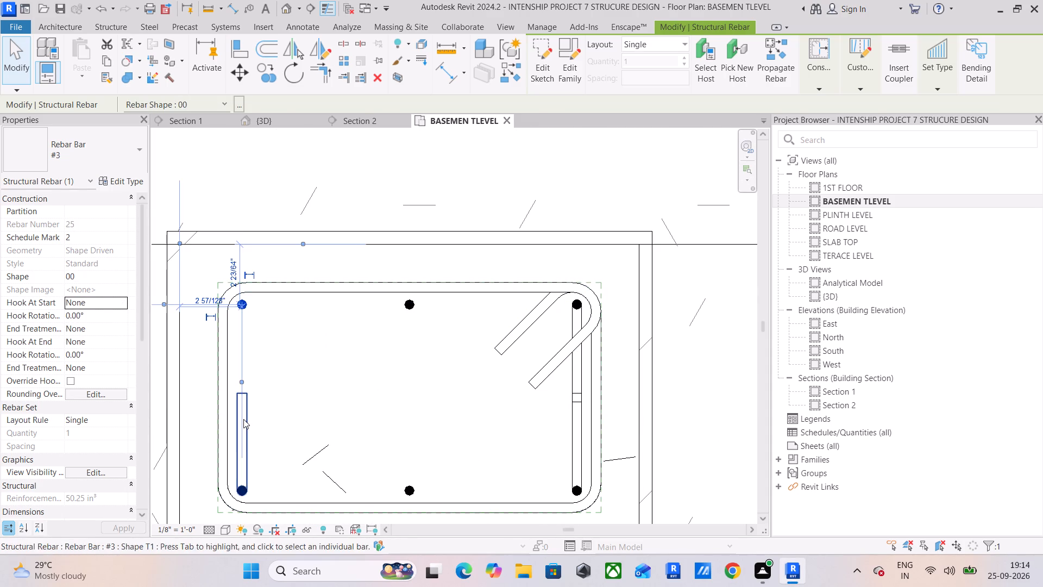
Set both the start and end hooks of the southwest corner bar in the east-west oriented column to None.
left_click(243, 419)
left_click(123, 301)
left_click(104, 314)
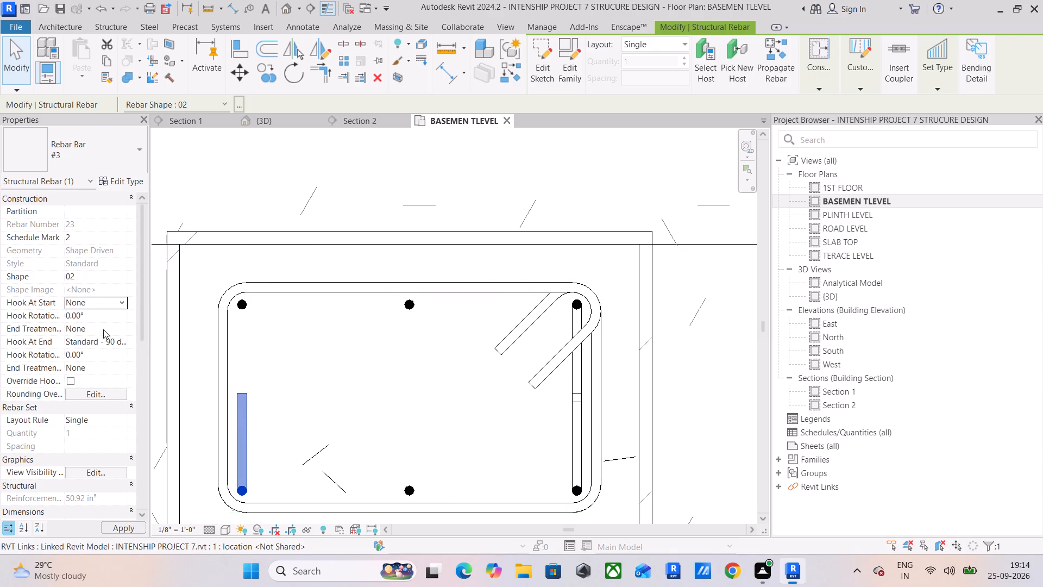
left_click(123, 341)
left_click(115, 352)
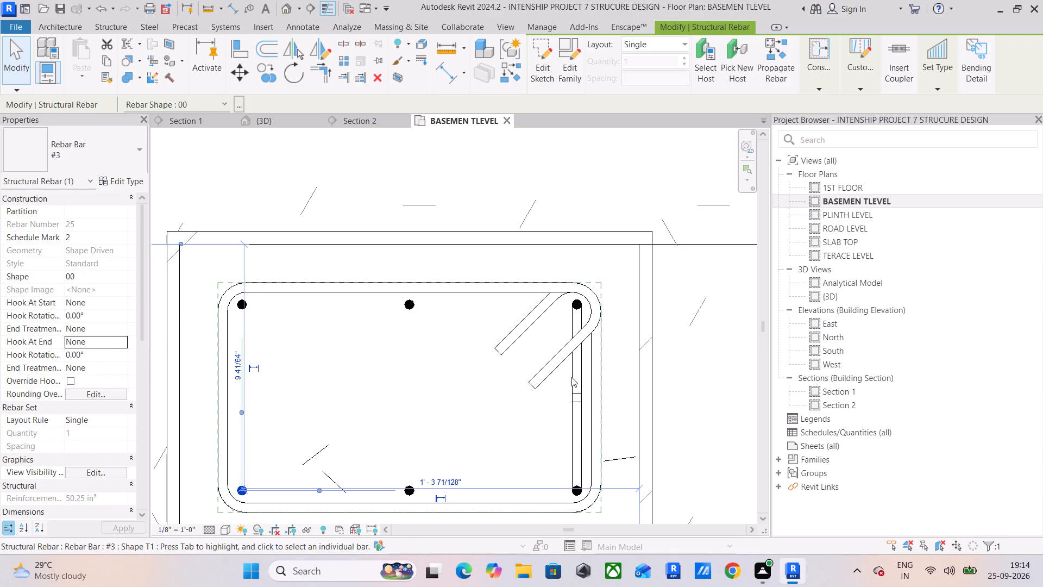
Set both the start and end hooks of the northeast corner bar in the east-west oriented column to None.
left_click(571, 377)
left_click(123, 302)
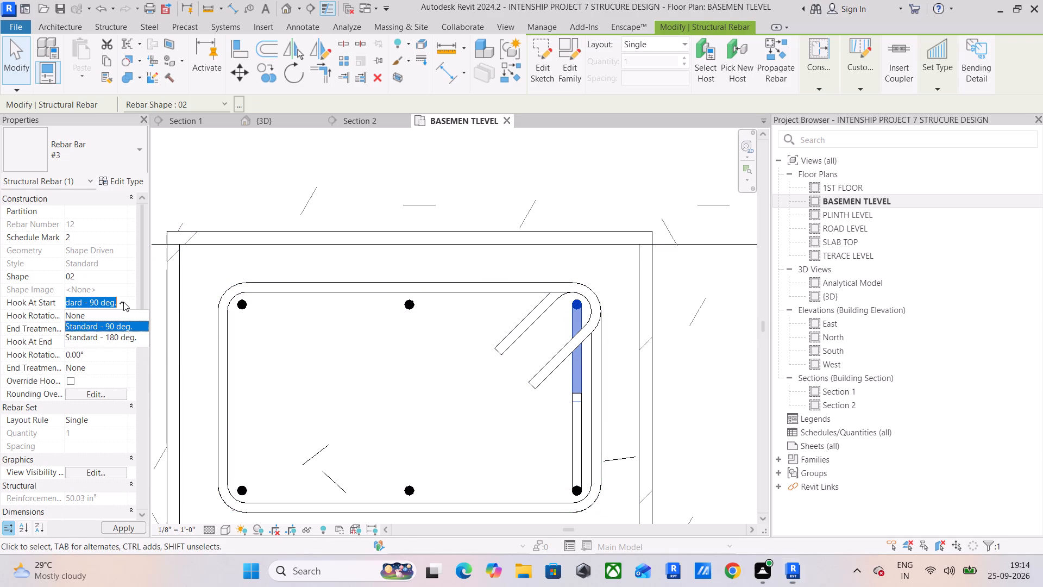
left_click(124, 314)
left_click(122, 342)
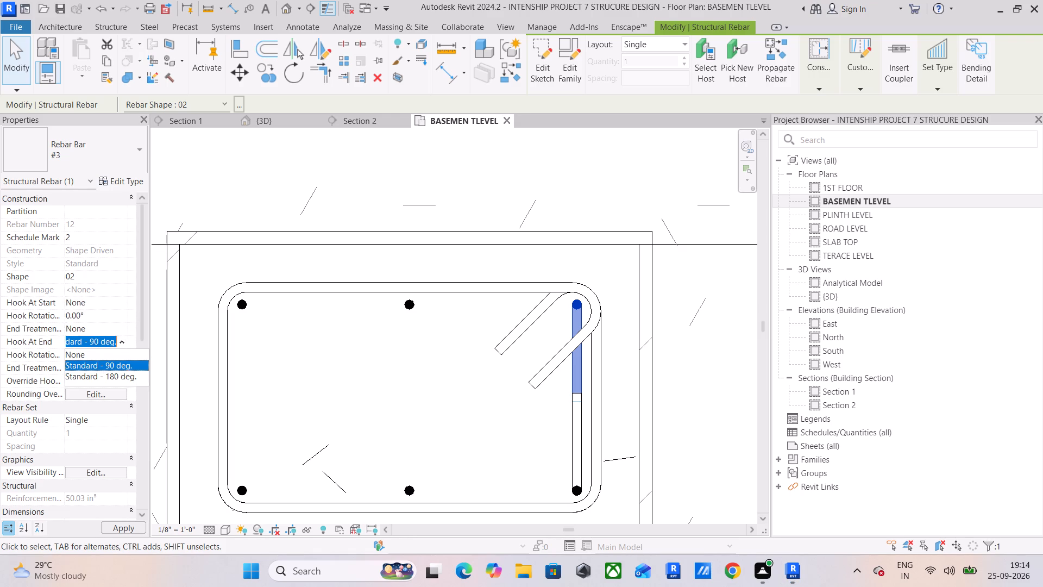
left_click(113, 354)
Set both the end and start hooks of the southeast corner bar in the current east-west oriented column to None.
left_click(570, 431)
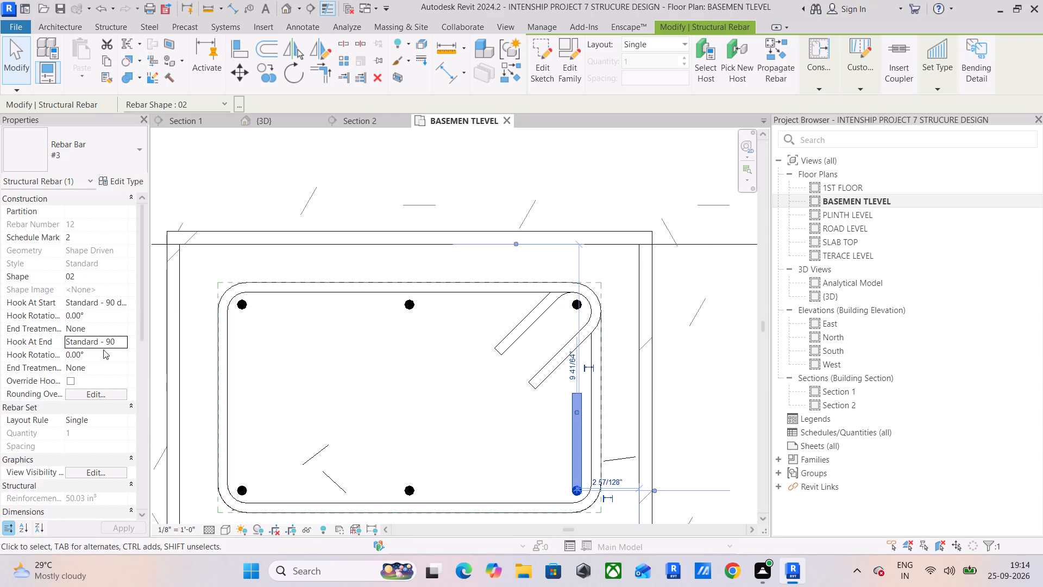
left_click(123, 341)
left_click(110, 352)
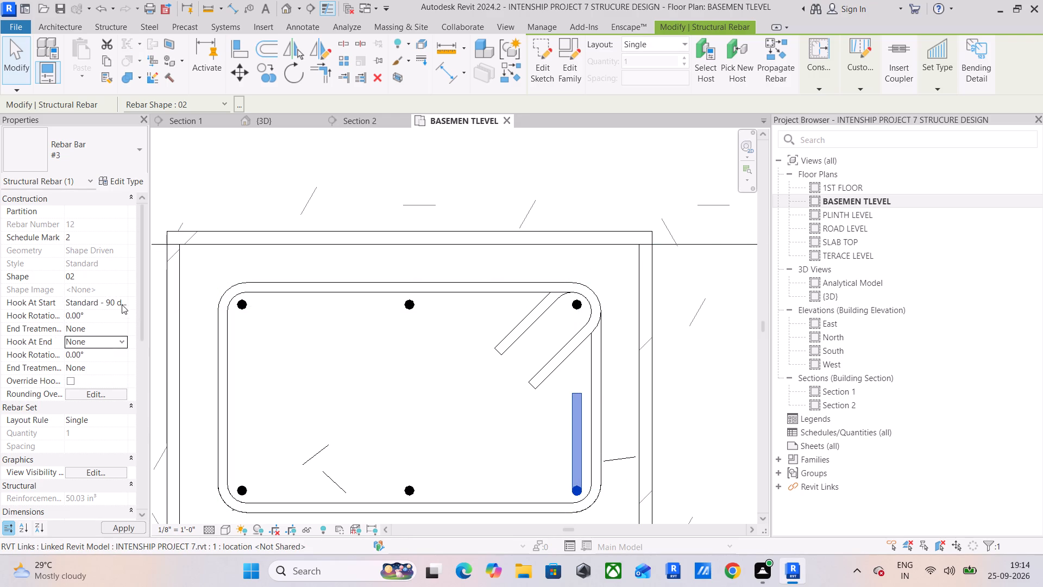
left_click(122, 304)
left_click(111, 316)
In the next column east along grid D, set both hooks of the northwest corner bar to None.
scroll(426, 358, "down", 3)
middle_click_drag(548, 363, 354, 365)
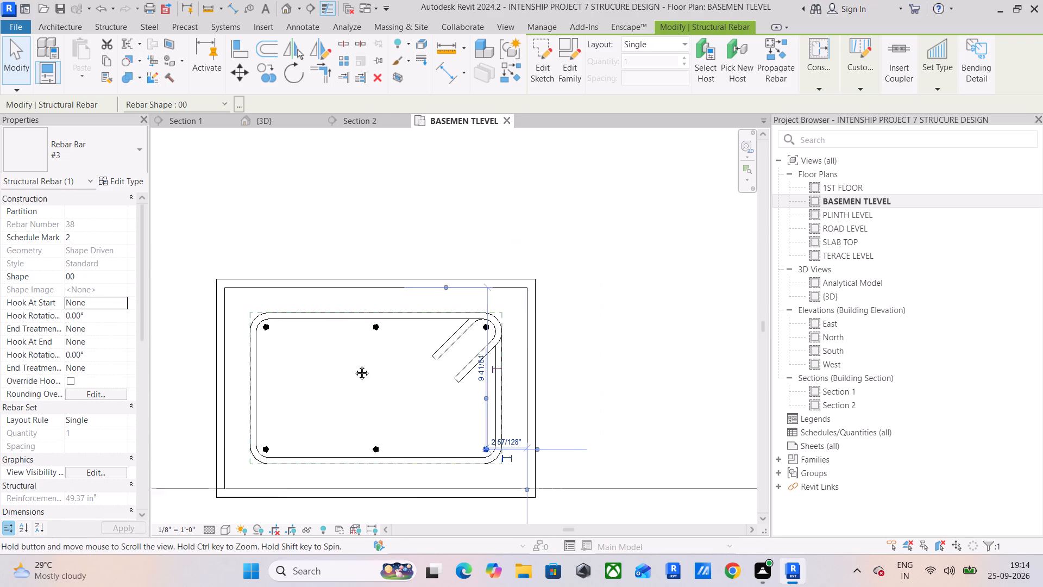
middle_click_drag(354, 365, 316, 344)
scroll(445, 311, "down", 6)
scroll(511, 313, "down", 7)
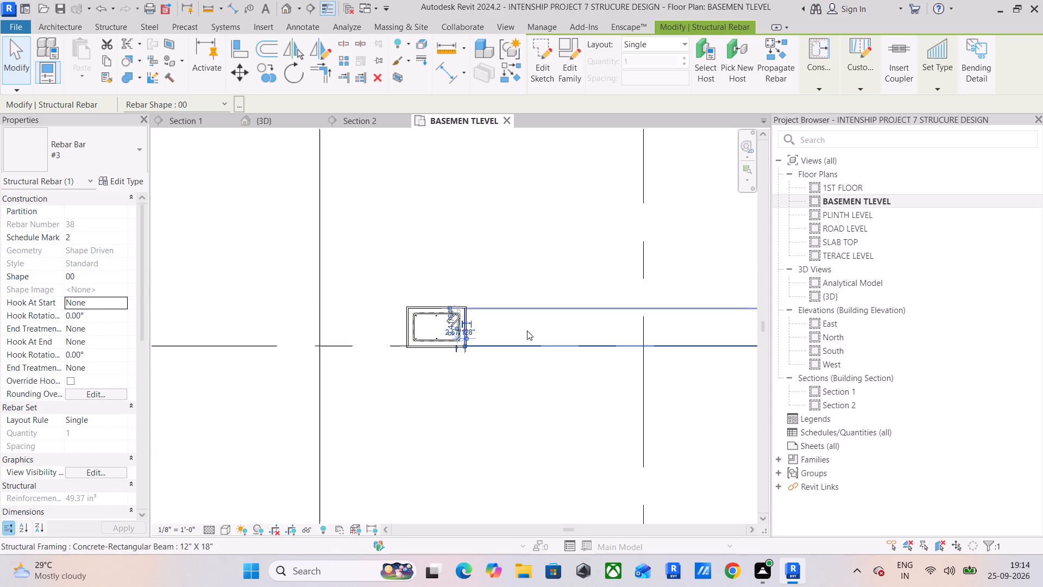
middle_click_drag(572, 328, 189, 338)
middle_click_drag(602, 330, 337, 335)
scroll(392, 324, "up", 2)
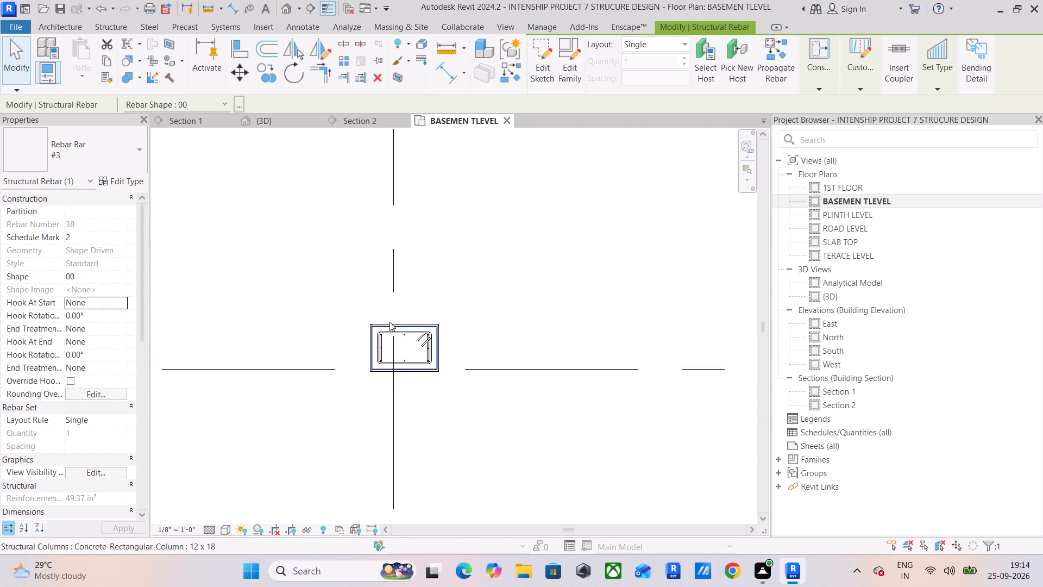
scroll(389, 322, "up", 12)
left_click(387, 356)
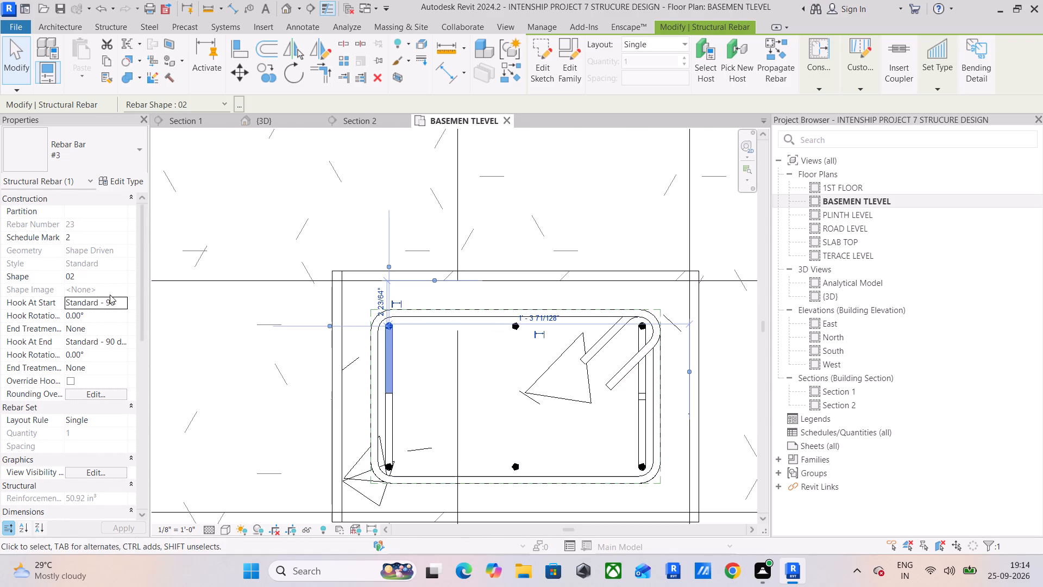
left_click(122, 303)
left_click(117, 314)
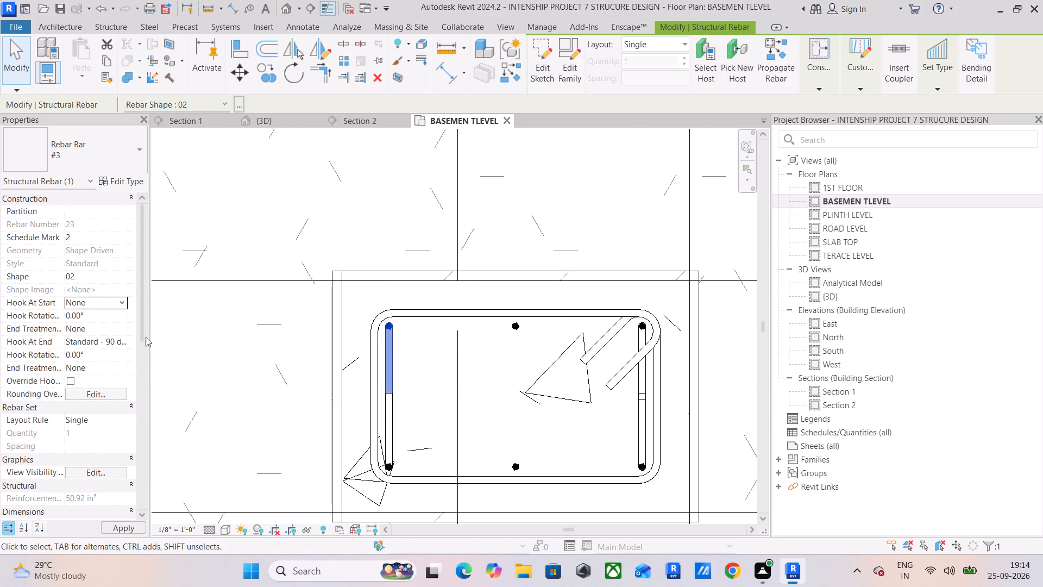
left_click(122, 340)
left_click(117, 349)
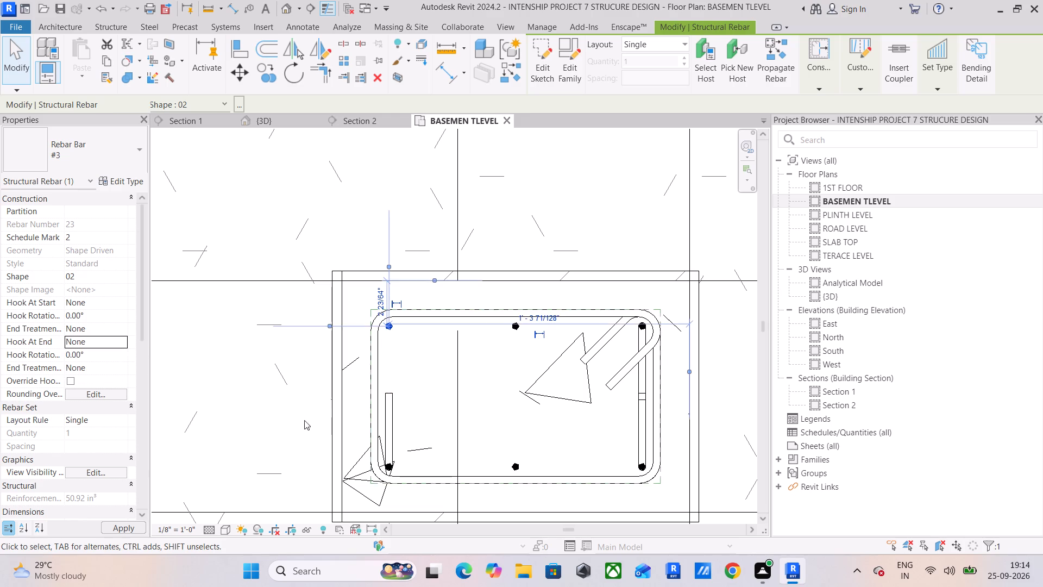
Set both the end and start hooks of the southwest corner bar in the same grid D column to None.
left_click(394, 409)
left_click(123, 343)
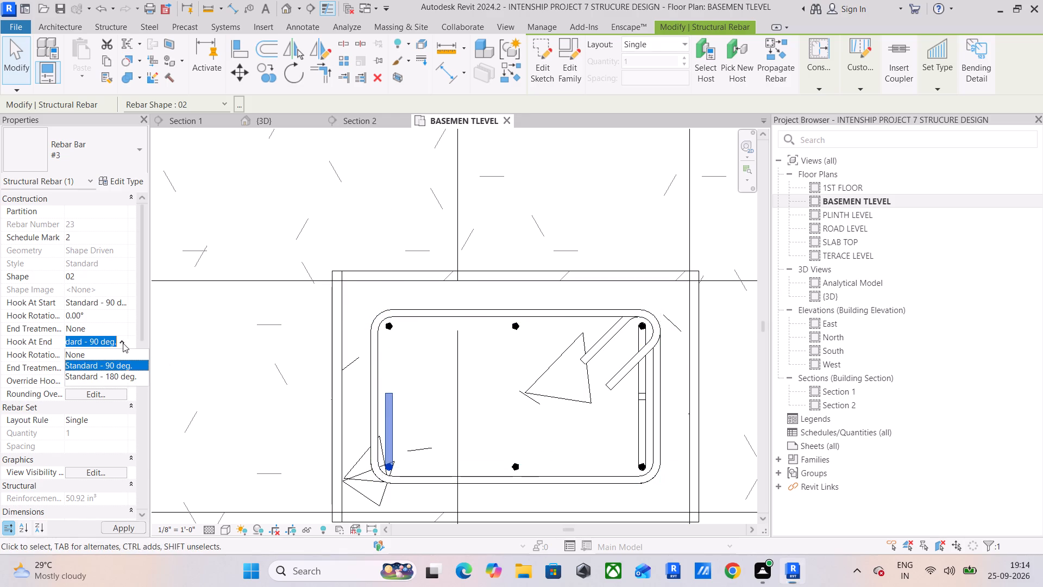
left_click(123, 352)
left_click(122, 303)
left_click(121, 314)
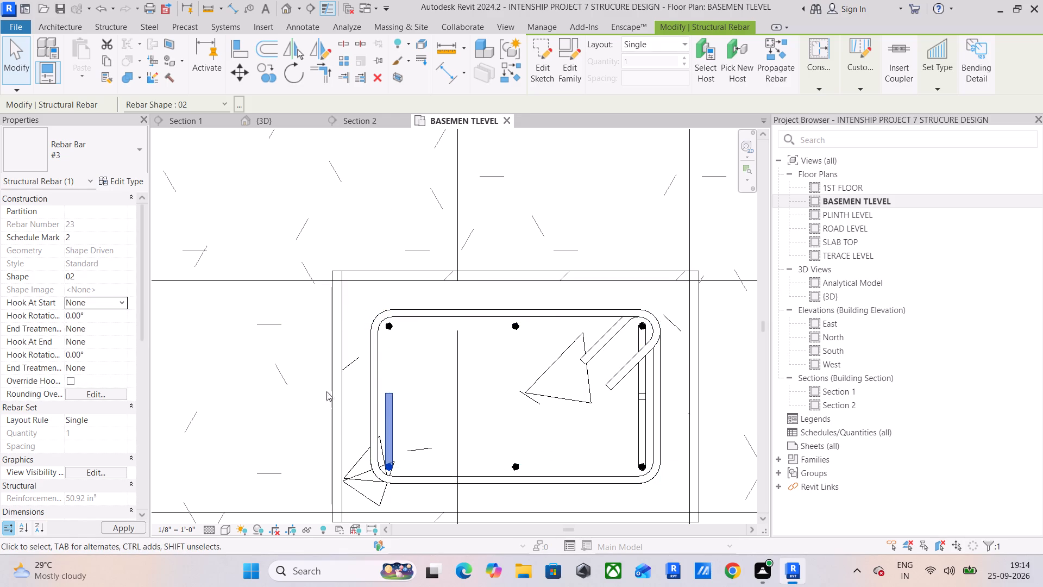
Set both the start and end hooks of the southeast corner bar in the same grid D column to None.
middle_click_drag(431, 393, 228, 345)
scroll(444, 391, "up", 4)
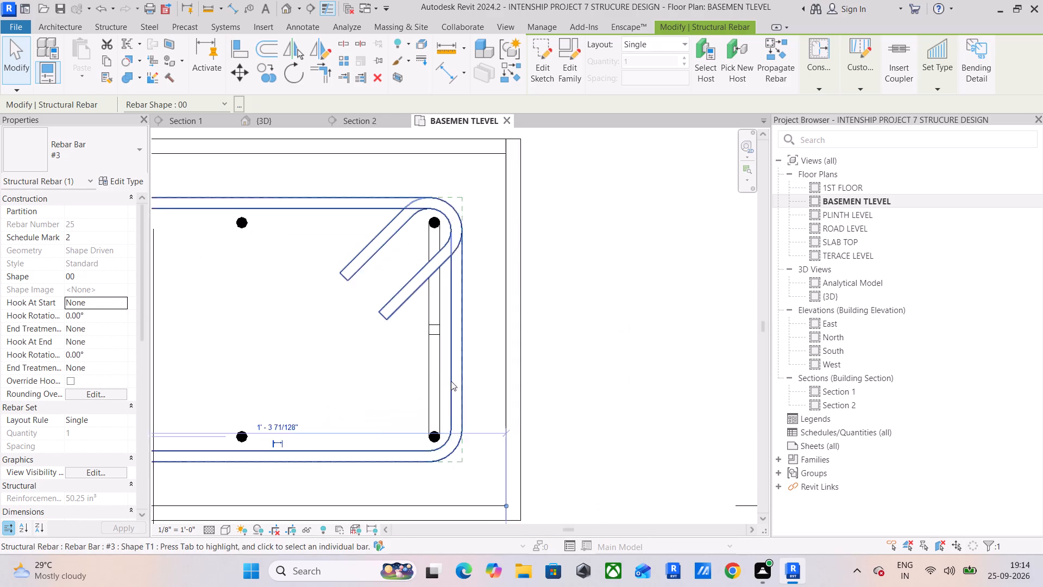
left_click(436, 372)
left_click(124, 302)
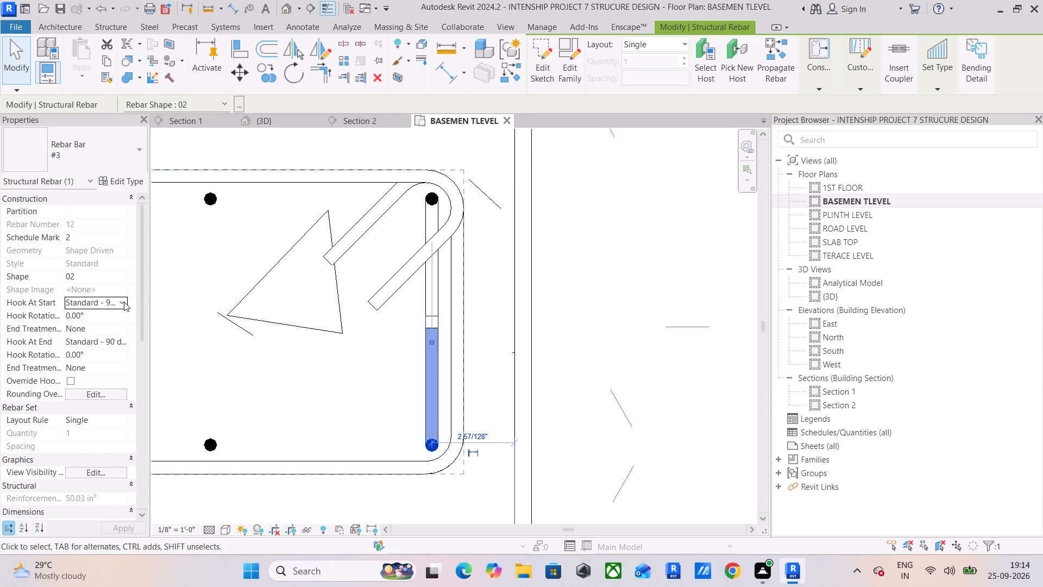
left_click(116, 315)
left_click(121, 345)
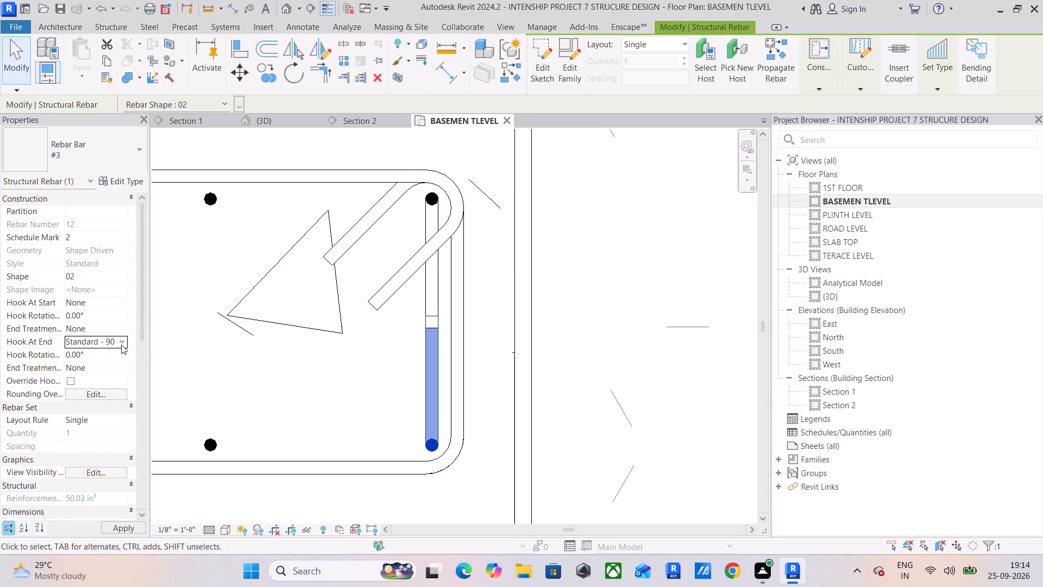
left_click(121, 353)
Set both the end and start hooks of the northeast corner bar in the same grid D column to None.
left_click(422, 221)
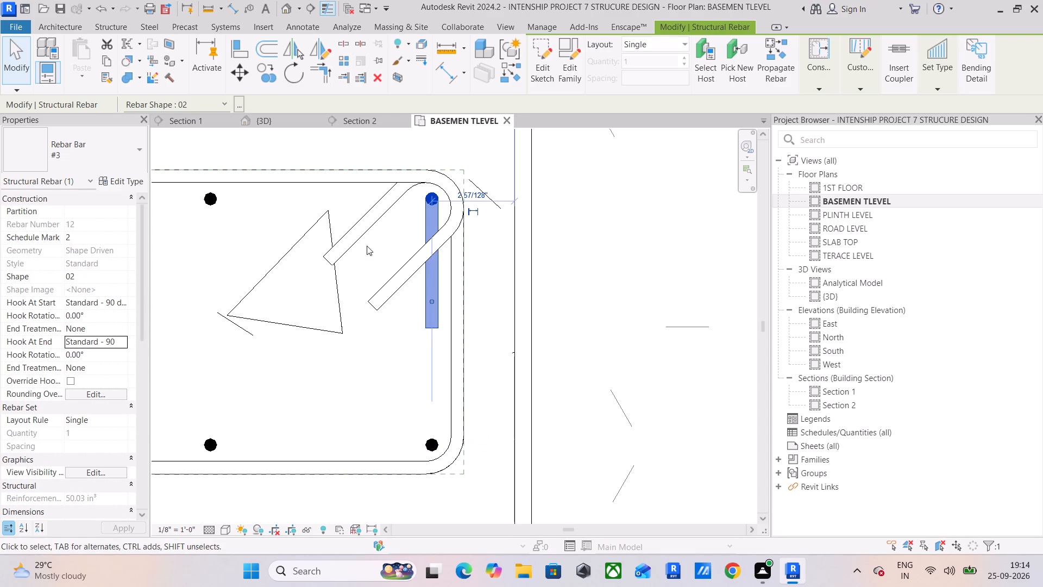
left_click(121, 341)
left_click(116, 351)
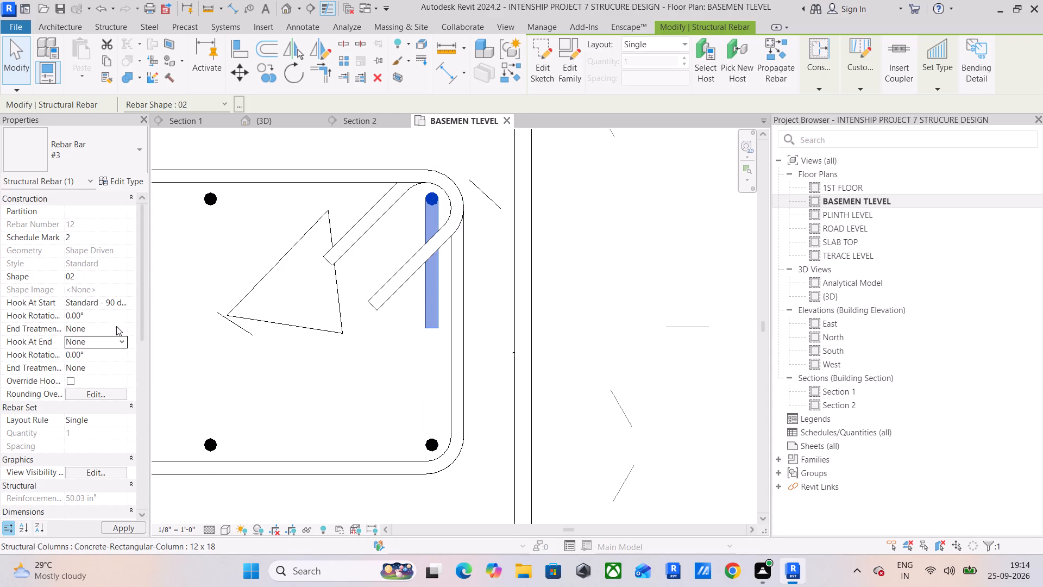
left_click(124, 307)
left_click(120, 312)
In the easternmost column on grid D, set both hooks of the northwest corner bar to None.
scroll(281, 342, "down", 9)
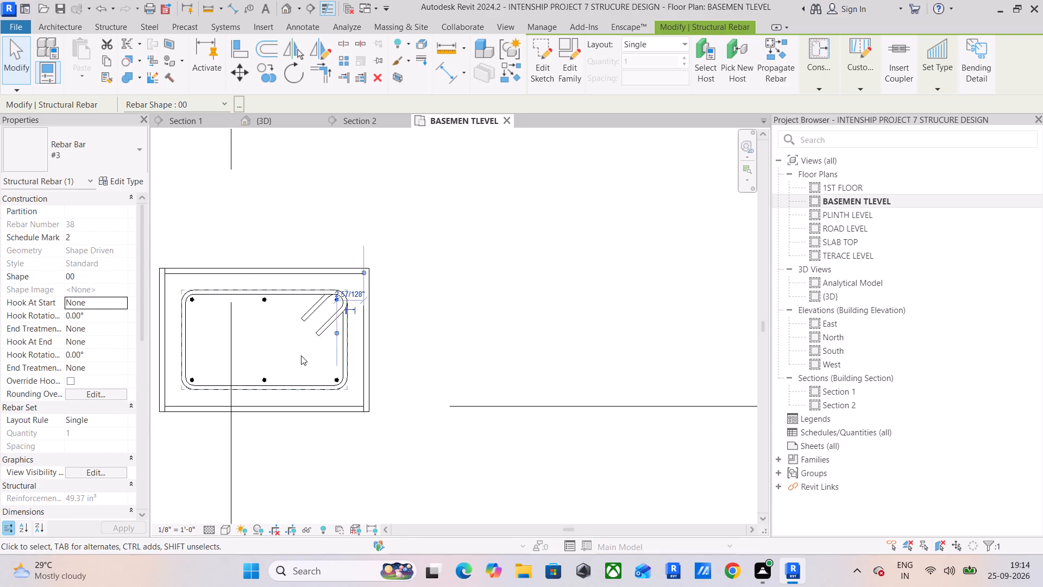
middle_click_drag(376, 351, 164, 366)
scroll(173, 348, "down", 11)
middle_click_drag(337, 338, 211, 342)
scroll(460, 353, "up", 3)
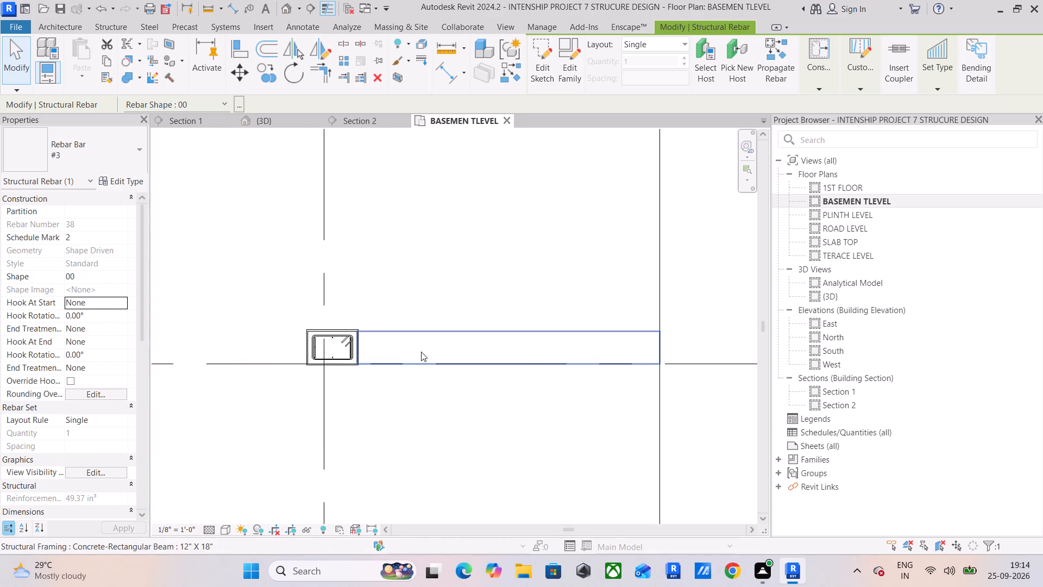
scroll(421, 352, "up", 1)
scroll(306, 349, "up", 5)
scroll(249, 285, "up", 5)
scroll(243, 359, "up", 4)
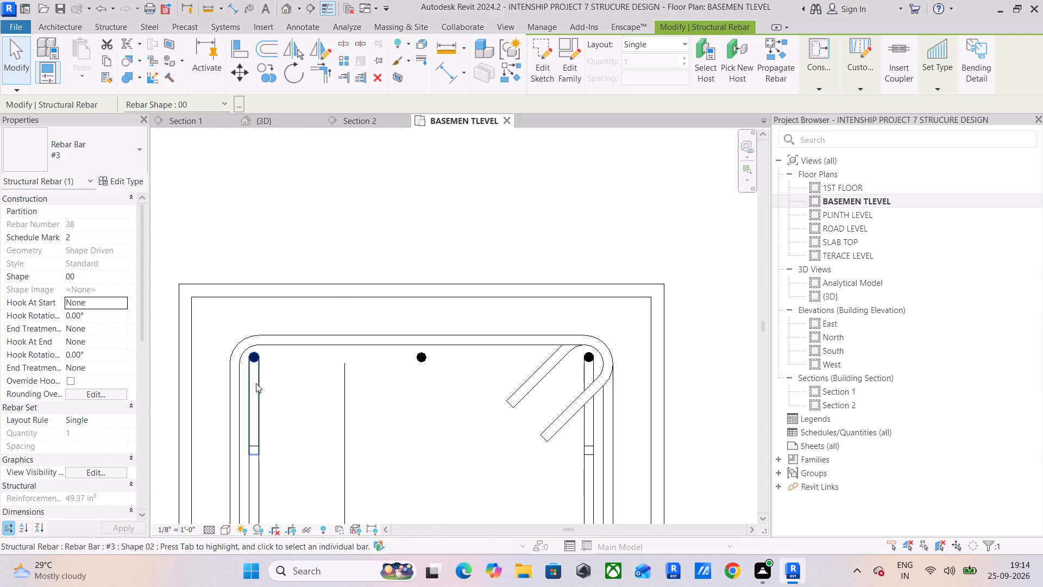
left_click(257, 390)
left_click(122, 303)
left_click(120, 314)
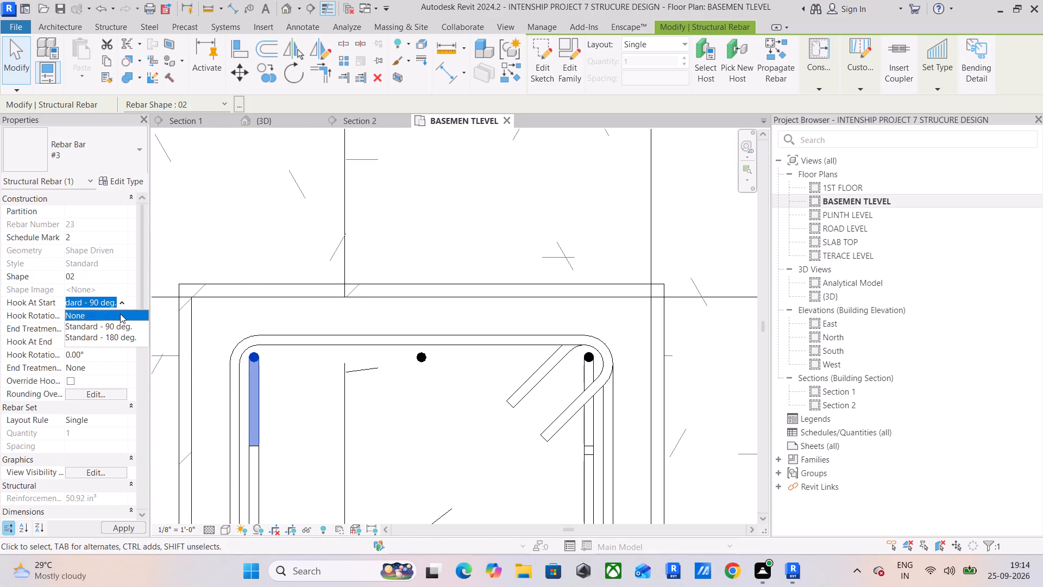
left_click(125, 339)
left_click(116, 351)
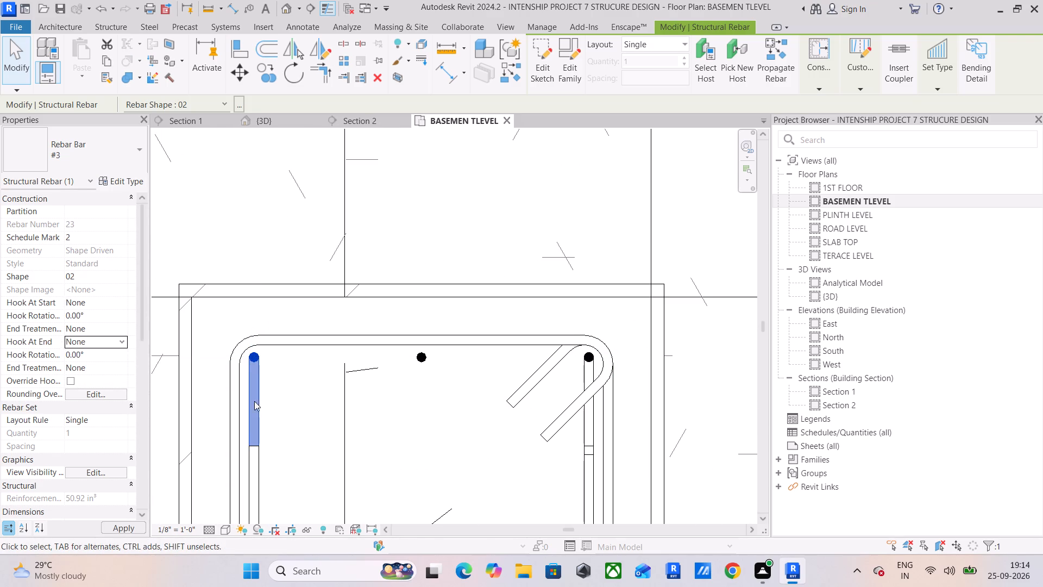
Set both the start and end hooks of the southwest corner bar in the easternmost grid D column to None.
middle_click_drag(283, 451, 292, 297)
left_click(268, 327)
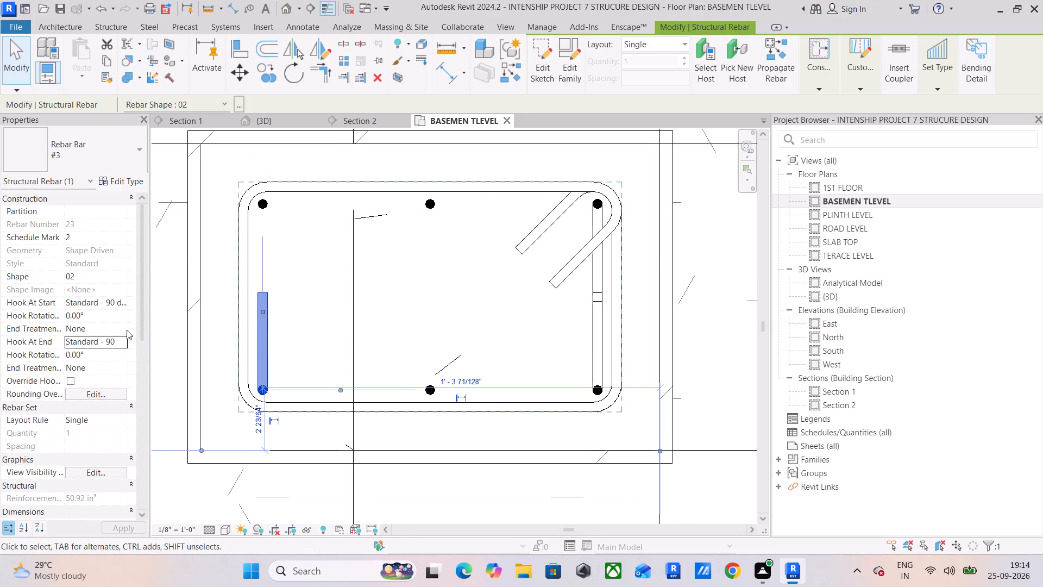
left_click(124, 303)
left_click(121, 312)
left_click(122, 340)
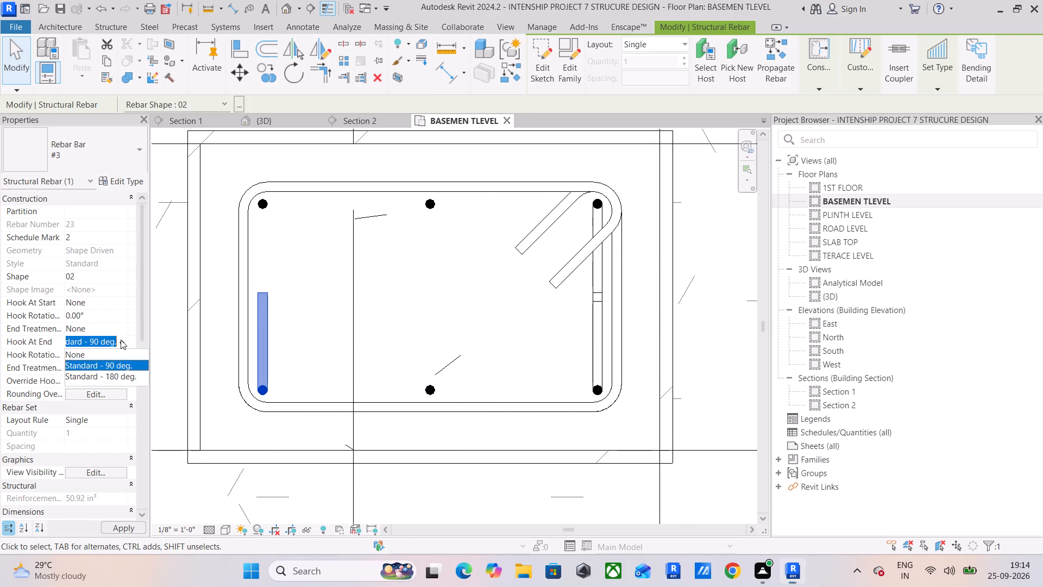
left_click(87, 355)
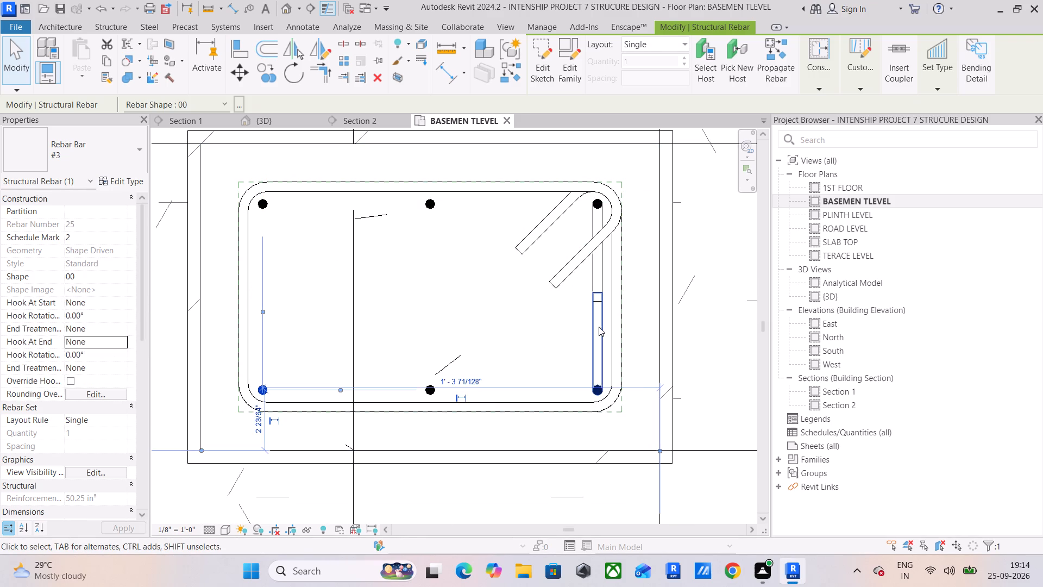
Set both the end and start hooks of the southeast corner bar in the easternmost grid D column to None.
left_click(599, 327)
left_click(119, 342)
left_click(111, 354)
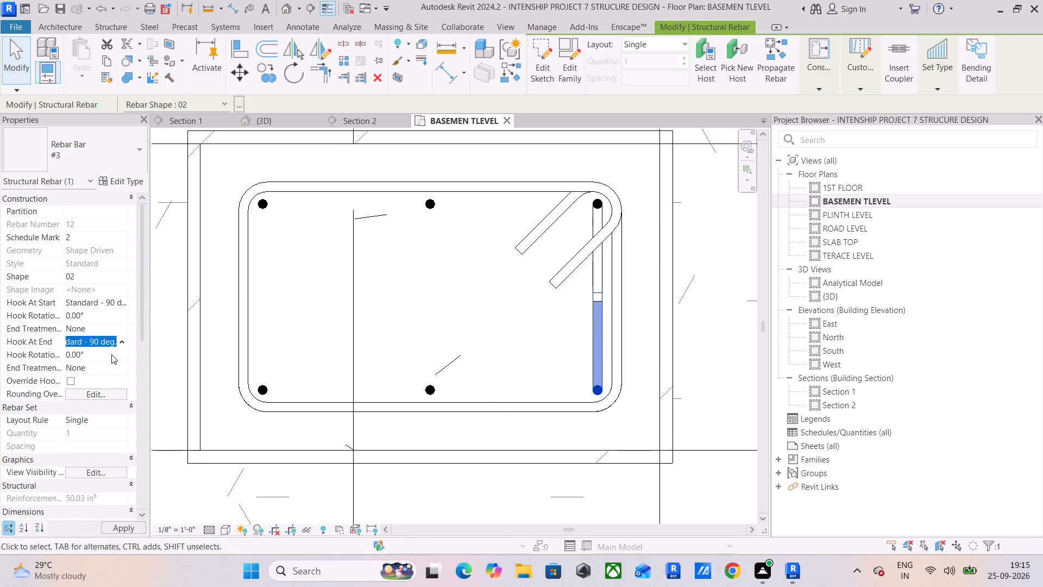
left_click(121, 303)
left_click(113, 317)
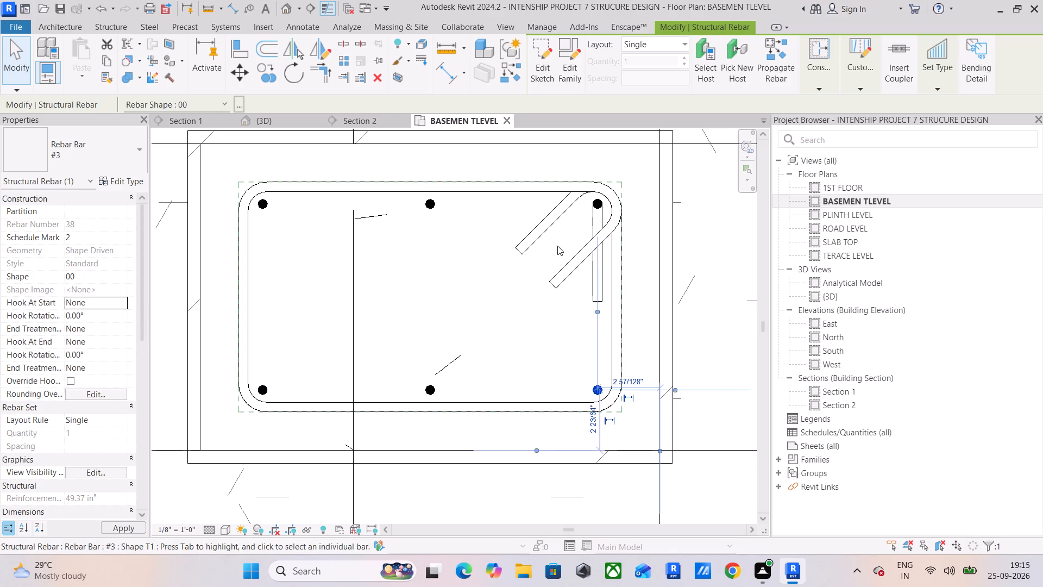
Set both the start and end hooks of the northeast corner bar in the easternmost grid D column to None.
left_click(588, 222)
left_click(121, 299)
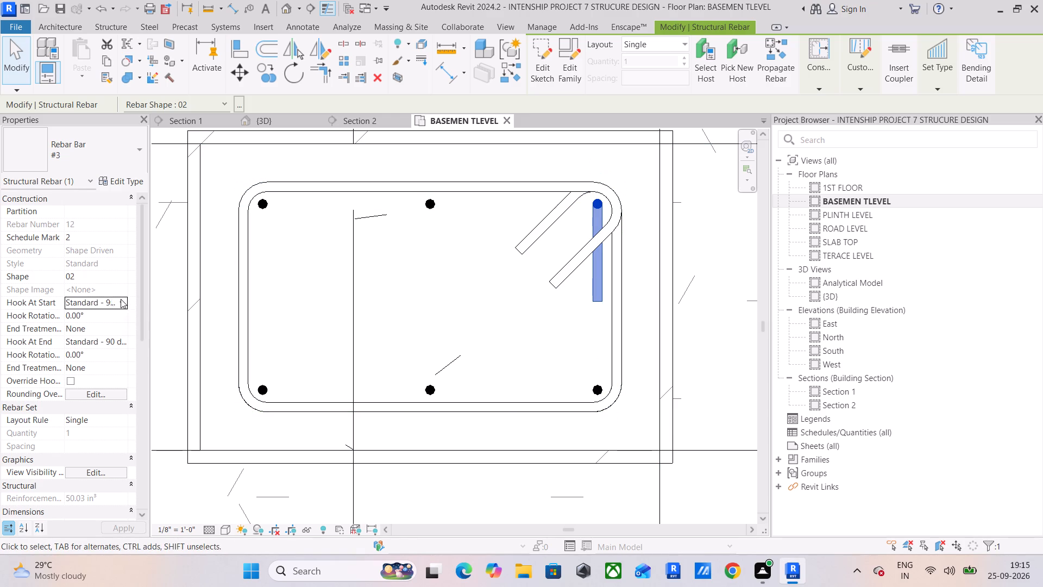
left_click(112, 313)
left_click(124, 342)
left_click(105, 357)
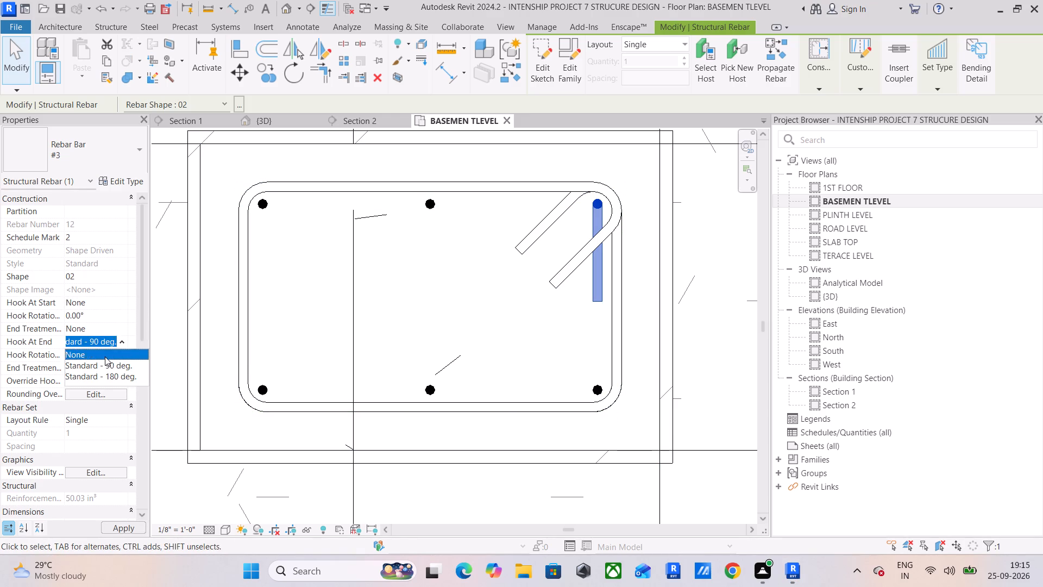
In the easternmost column on grid C, set both hooks of the northwest corner bar to None.
scroll(275, 349, "down", 5)
middle_click_drag(428, 353, 288, 357)
scroll(288, 357, "down", 5)
middle_click_drag(456, 342, 360, 351)
scroll(360, 351, "up", 1)
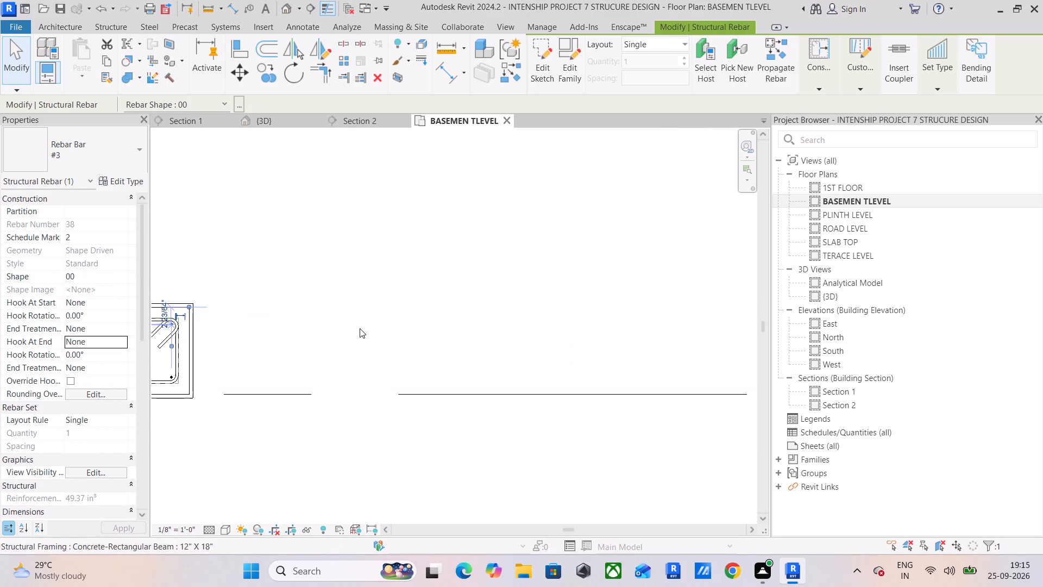
scroll(360, 328, "down", 17)
middle_click_drag(364, 367, 424, 496)
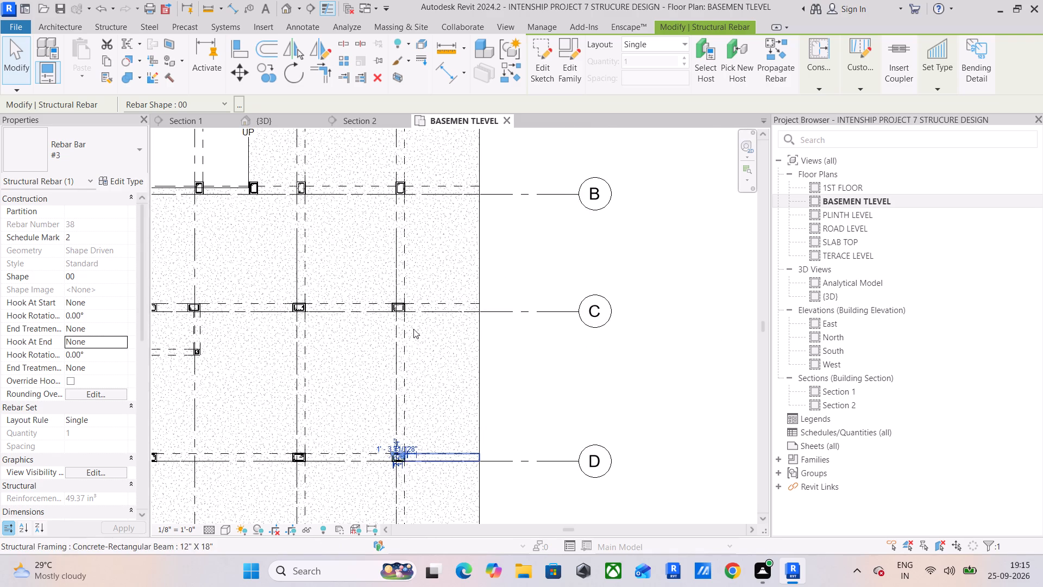
scroll(413, 329, "up", 19)
scroll(351, 295, "up", 5)
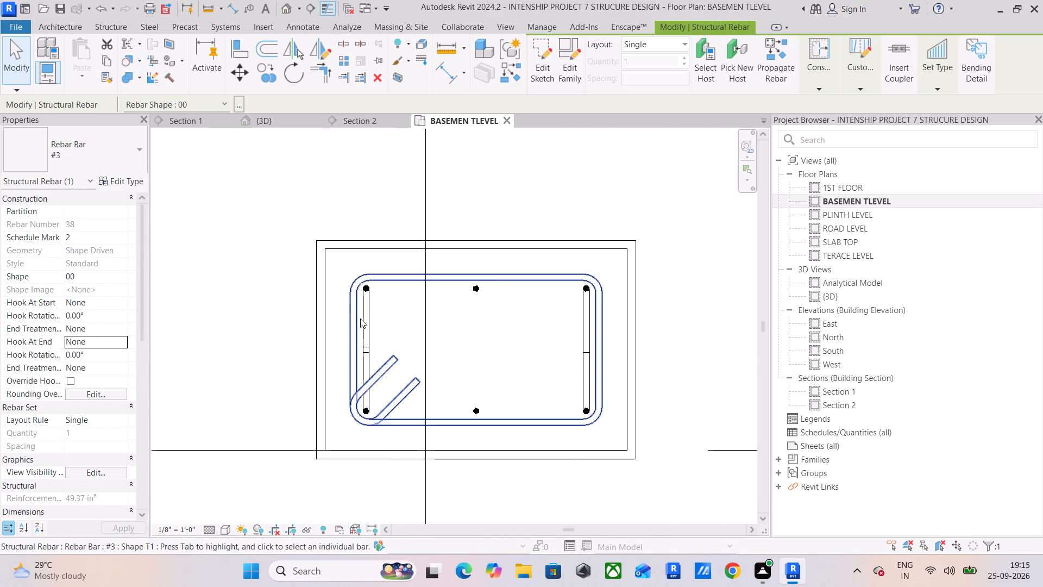
left_click(364, 320)
left_click(120, 340)
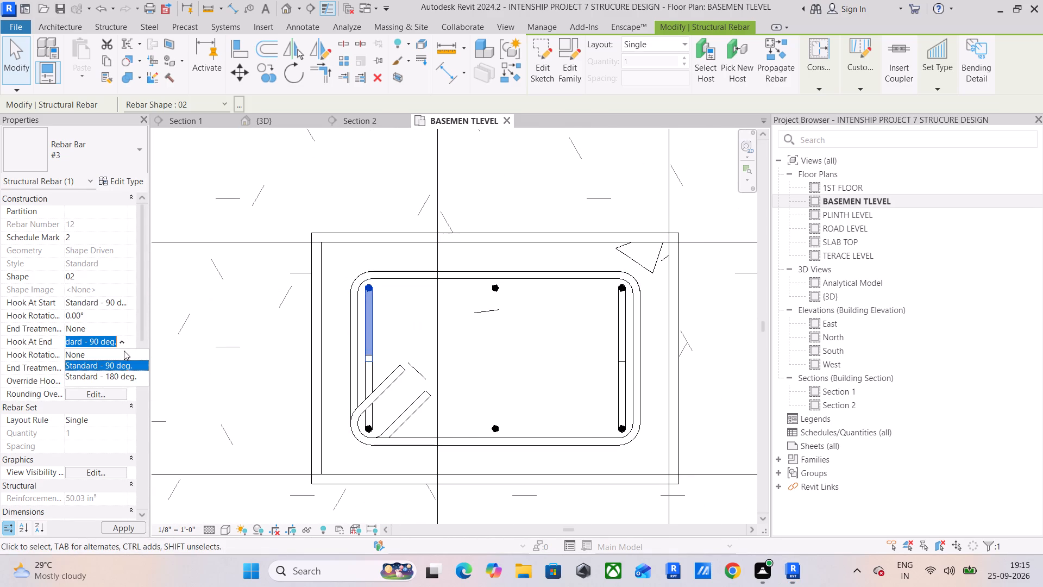
left_click(124, 351)
left_click(124, 301)
left_click(115, 315)
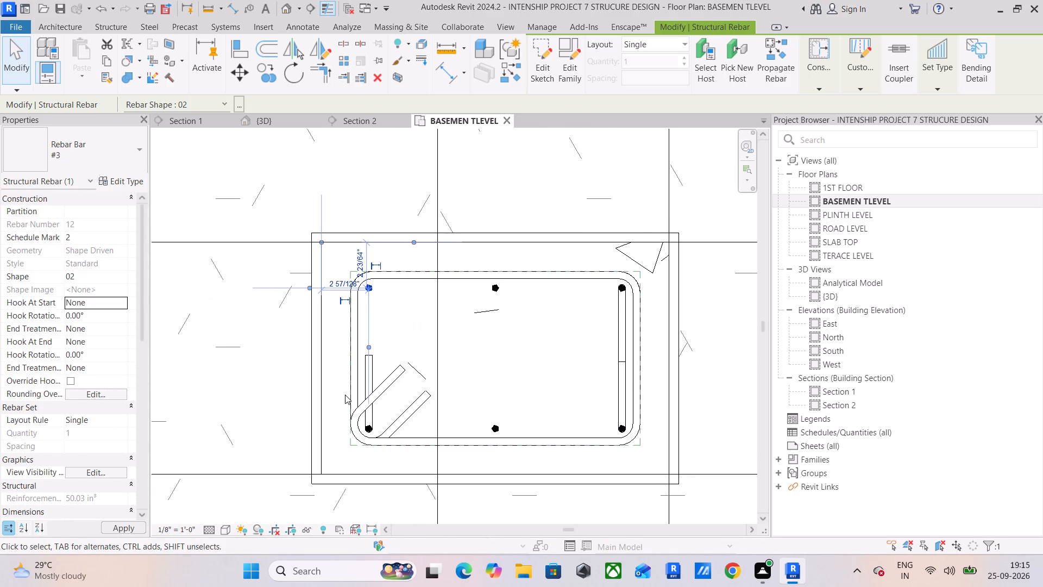
Set both the start and end hooks of the southwest corner bar in the easternmost grid C column to None.
left_click(370, 364)
left_click(121, 302)
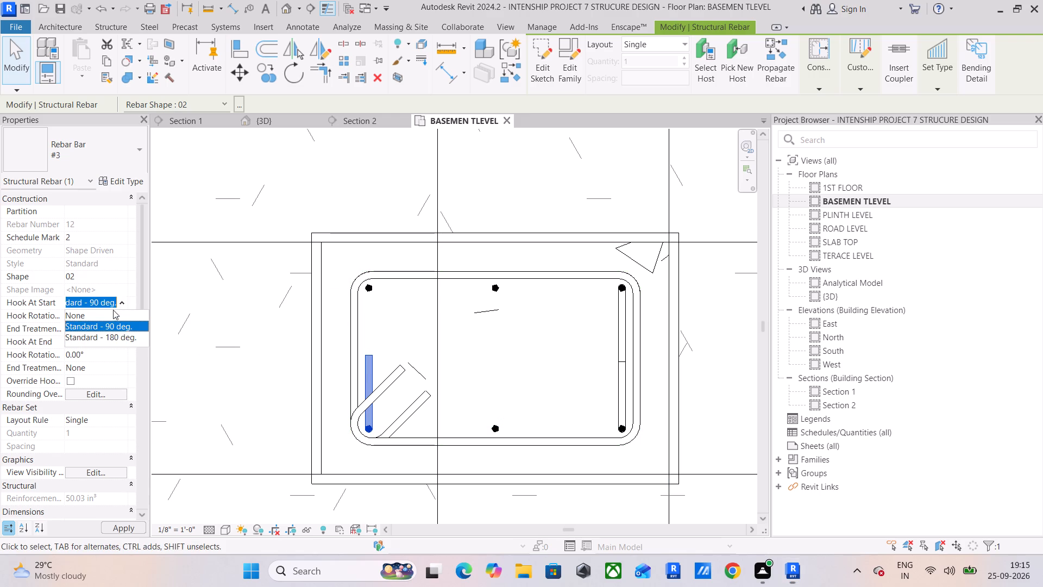
left_click(108, 315)
left_click(118, 339)
left_click(113, 351)
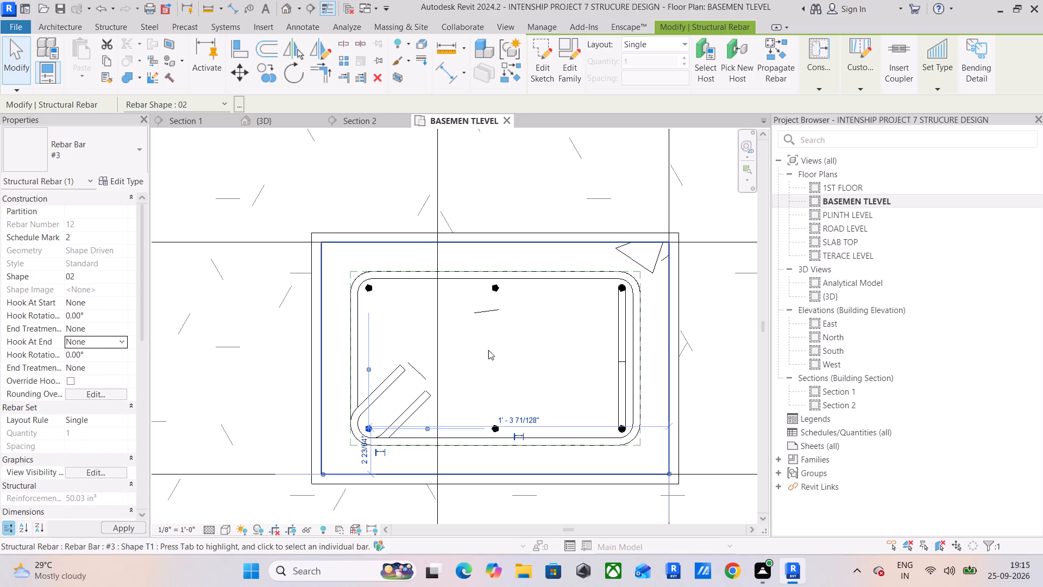
Set both the end and start hooks of the southeast corner bar in the easternmost grid C column to None.
left_click(624, 410)
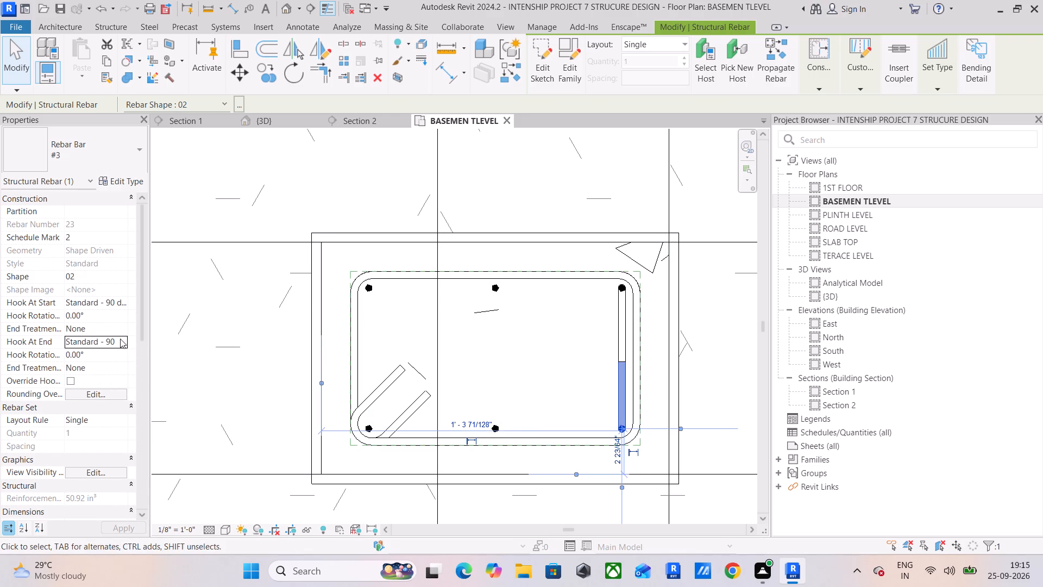
left_click(117, 340)
left_click(114, 358)
left_click(122, 304)
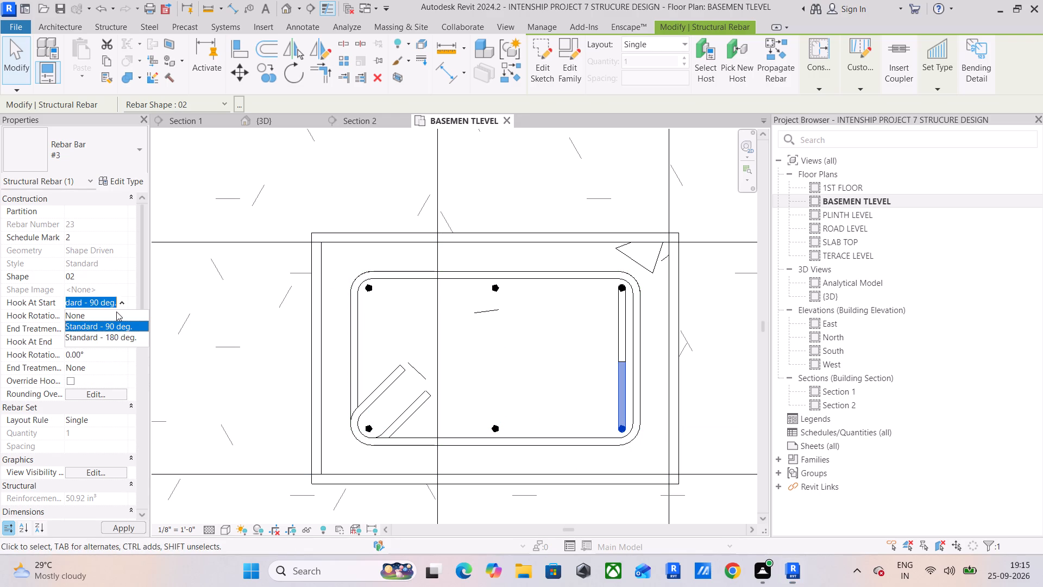
left_click(116, 312)
Set the start hook of the northeast corner bar in the easternmost grid C column to None.
left_click(617, 310)
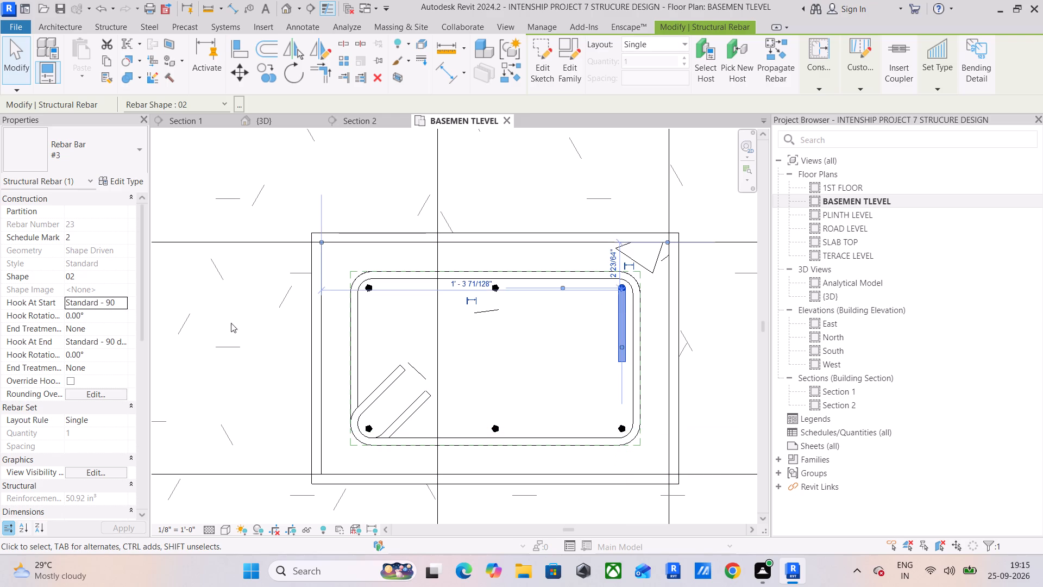
left_click(122, 303)
left_click(114, 313)
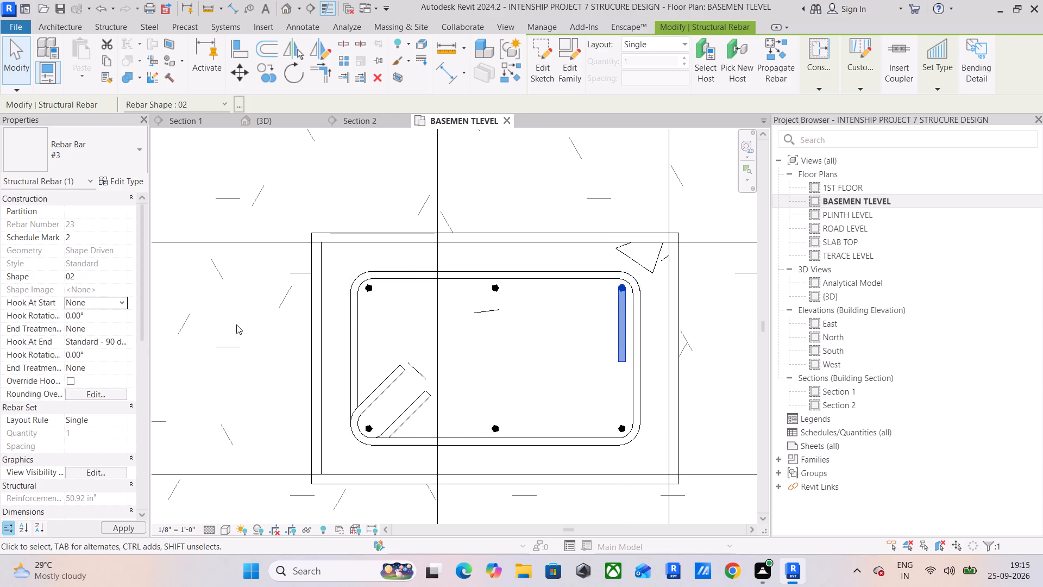
In the second column from the east on grid C, set both hooks of the northwest corner bar to None.
scroll(250, 328, "down", 13)
middle_click_drag(340, 351, 619, 329)
scroll(507, 334, "down", 4)
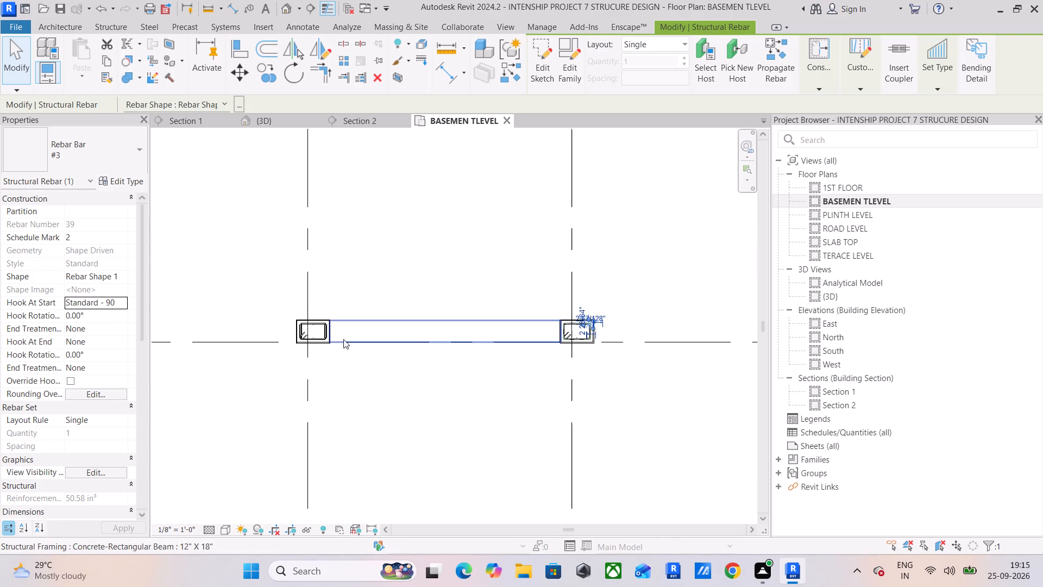
middle_click_drag(319, 339, 428, 333)
scroll(418, 321, "up", 10)
scroll(373, 315, "up", 2)
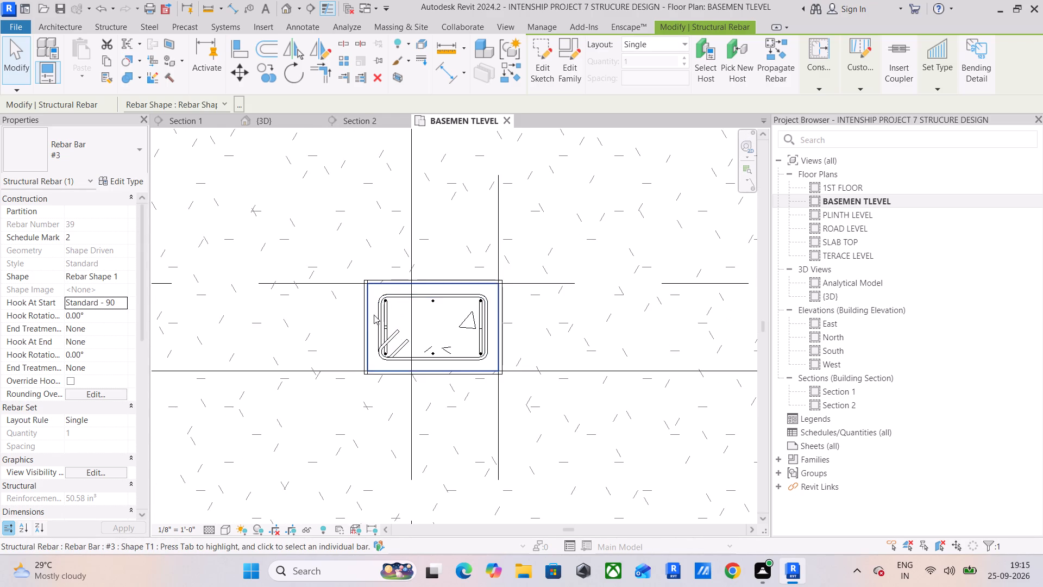
scroll(374, 315, "up", 9)
left_click(406, 304)
left_click(117, 304)
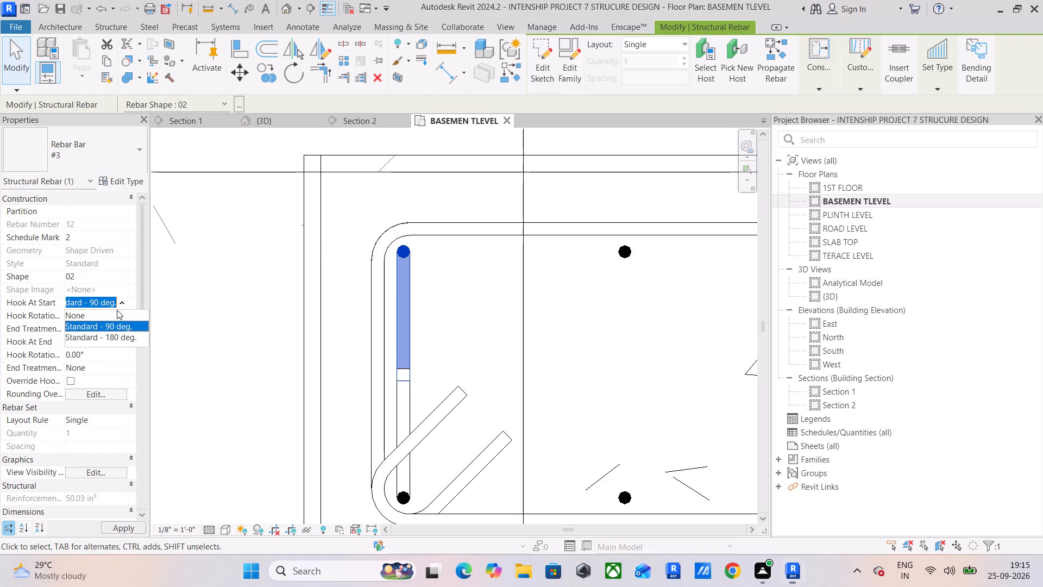
left_click(114, 317)
left_click(115, 344)
left_click(123, 345)
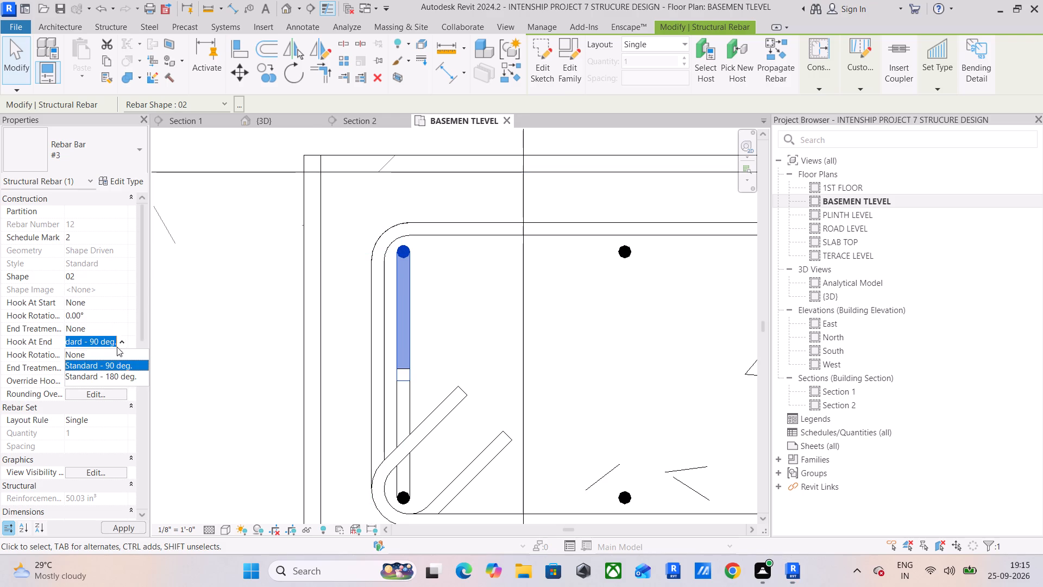
left_click(114, 354)
Set both the end and start hooks of the southwest corner bar in the second grid C column from the east to None.
left_click(412, 384)
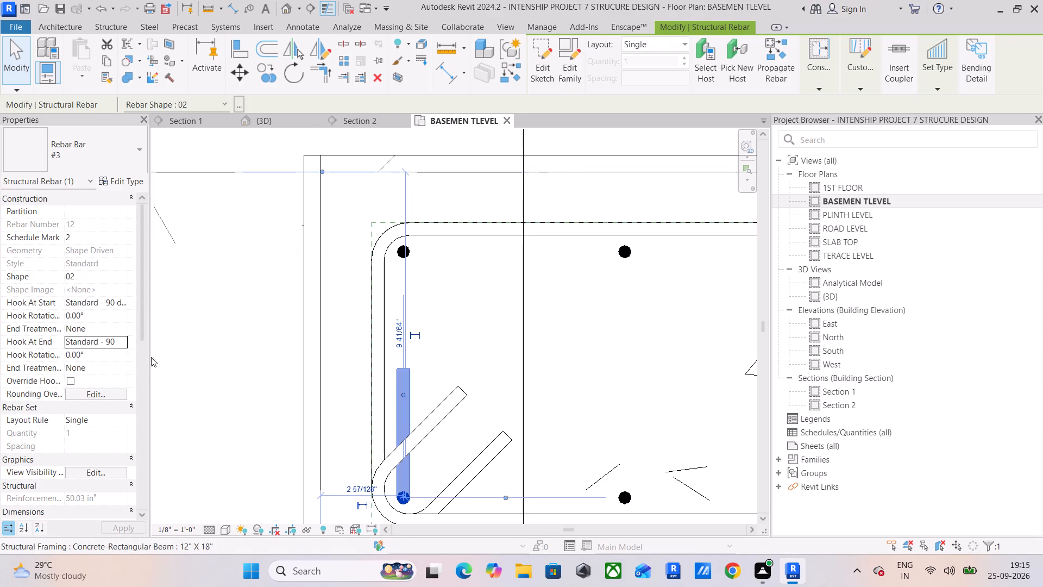
left_click(124, 342)
left_click(102, 355)
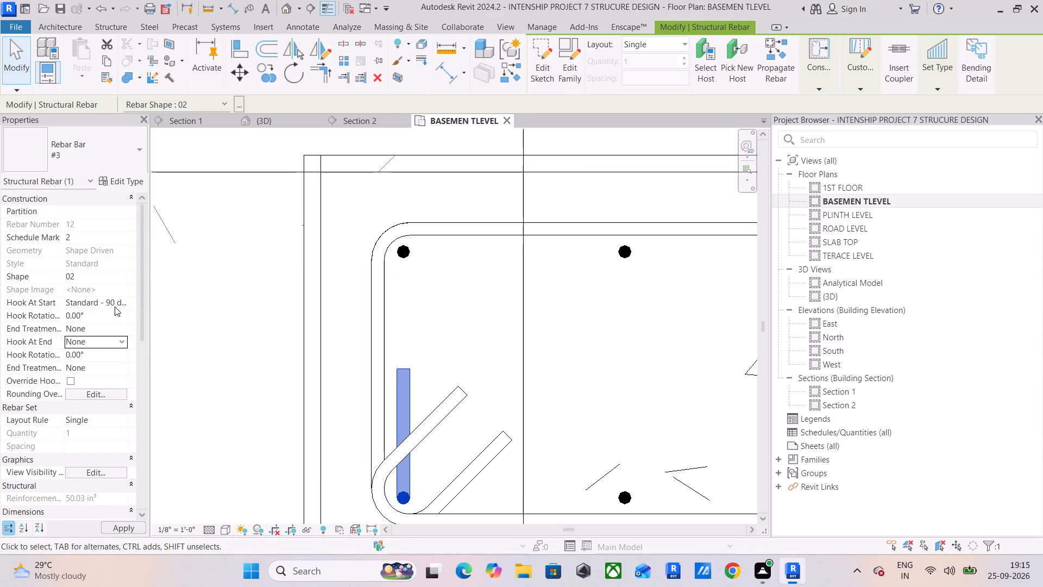
left_click(120, 302)
left_click(120, 317)
Set both the start and end hooks of the northeast corner bar in the second grid C column from the east to None.
scroll(448, 418, "down", 5)
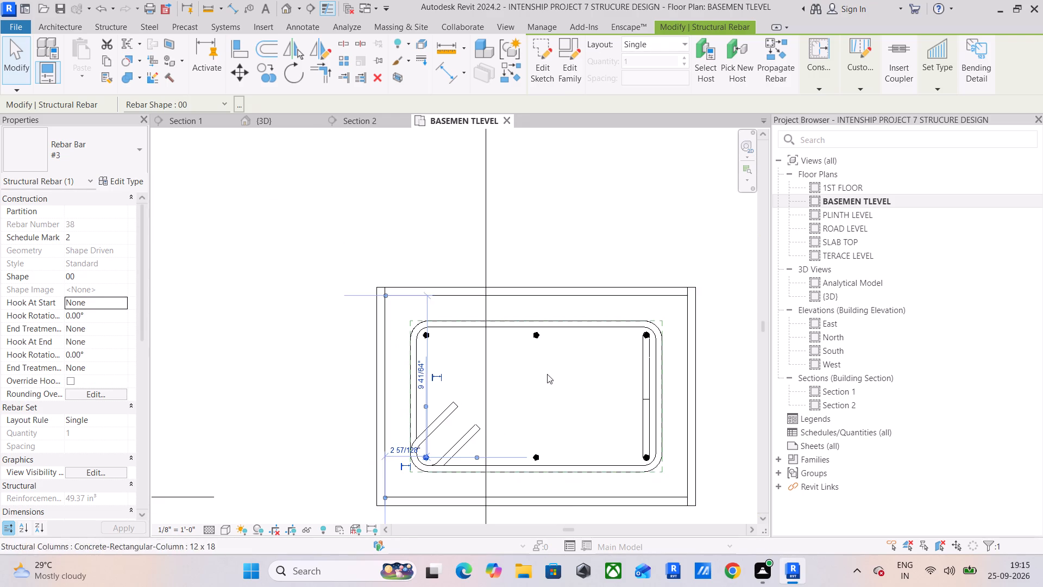
middle_click_drag(610, 365, 380, 355)
scroll(459, 367, "up", 4)
left_click(366, 366)
left_click(375, 363)
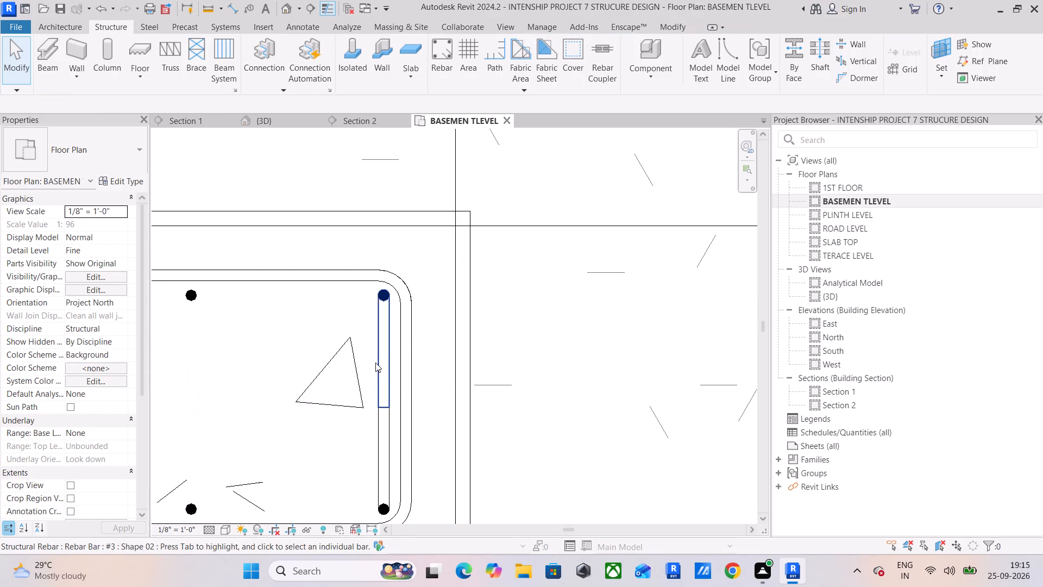
left_click(121, 299)
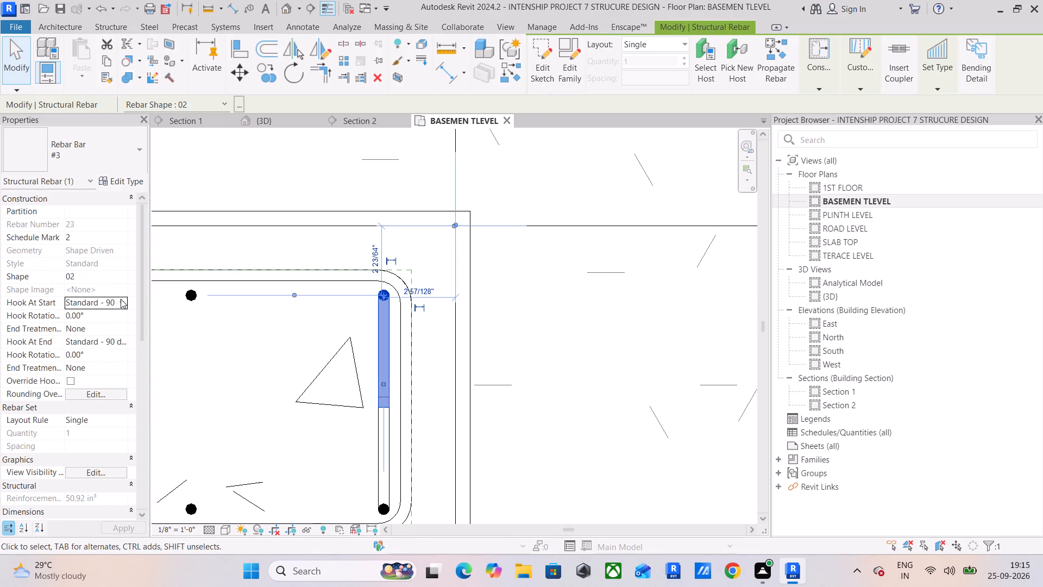
left_click(122, 315)
left_click(122, 337)
left_click(120, 349)
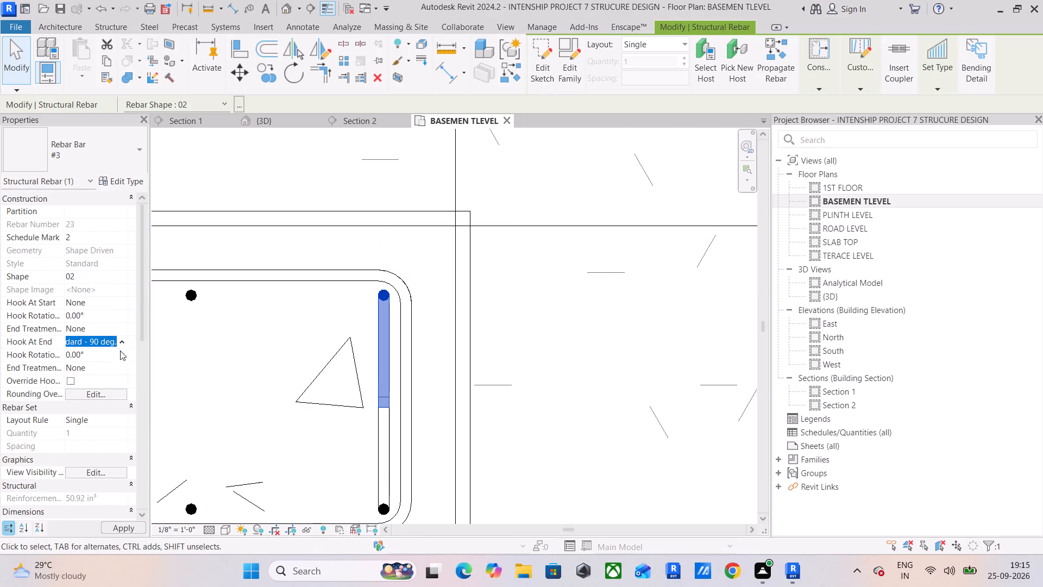
Set both the end and start hooks of the southeast corner bar in the second grid C column from the east to None.
scroll(373, 409, "down", 1)
left_click(374, 435)
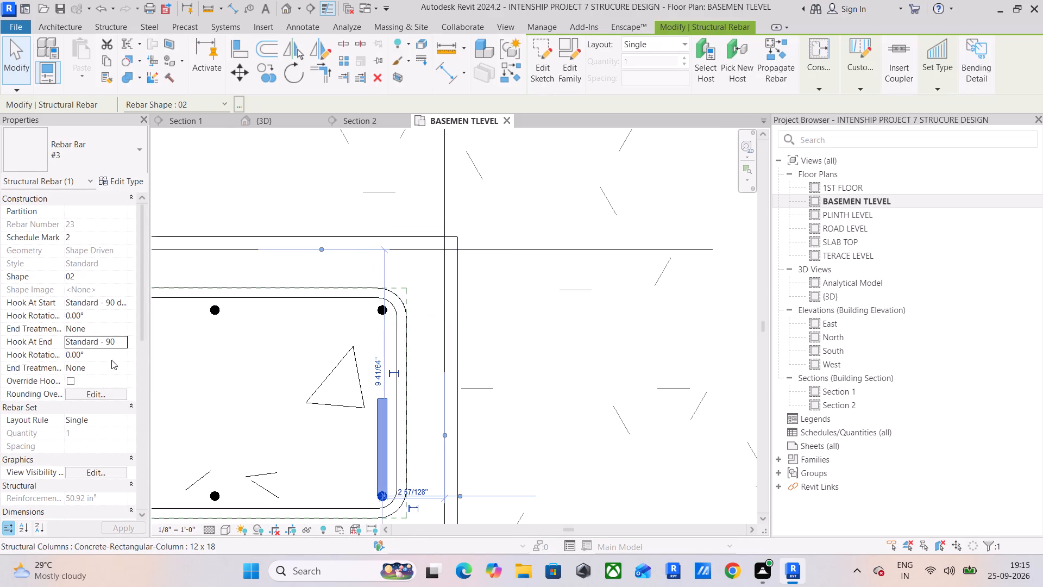
left_click(121, 340)
left_click(110, 355)
left_click(123, 305)
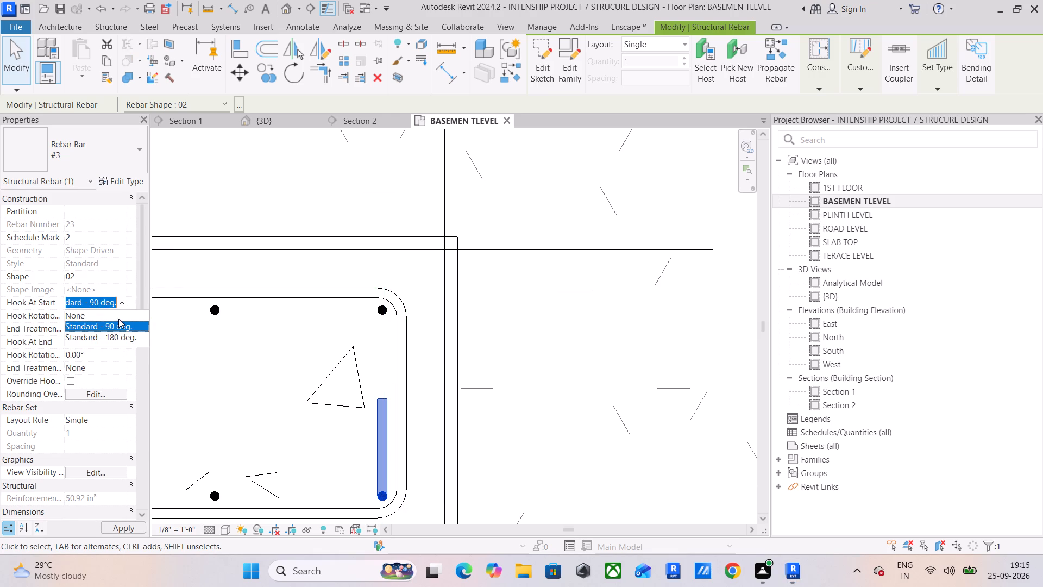
left_click(118, 319)
In the third column from the east on grid C, set both hooks of the northeast corner bar to None.
scroll(218, 378, "down", 5)
scroll(386, 386, "down", 5)
middle_click_drag(456, 389, 156, 392)
scroll(288, 418, "down", 3)
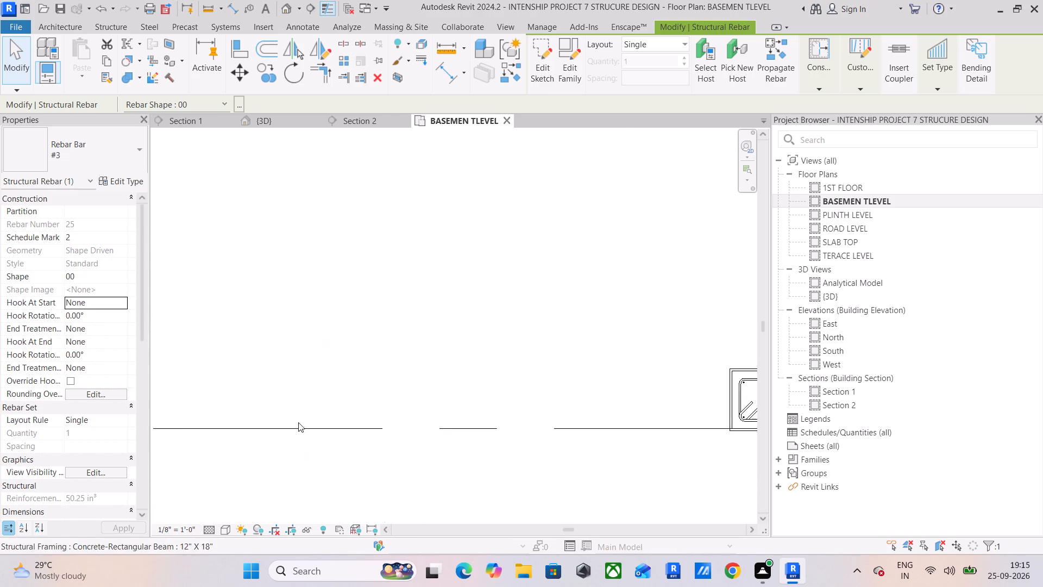
scroll(298, 422, "down", 3)
middle_click_drag(274, 420, 392, 390)
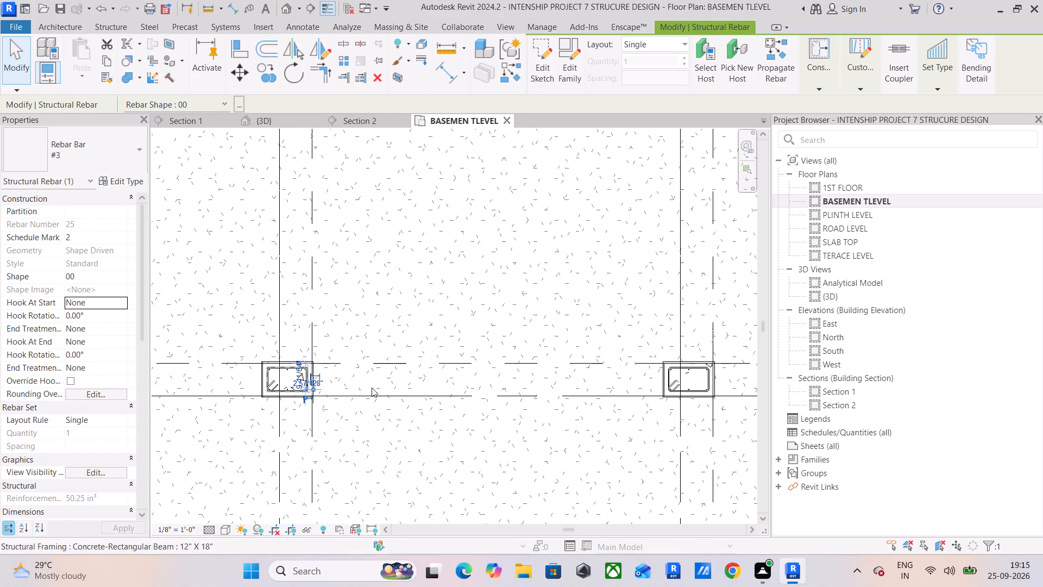
middle_click_drag(361, 385, 627, 357)
scroll(401, 365, "down", 5)
middle_click_drag(381, 370, 513, 368)
scroll(301, 339, "up", 8)
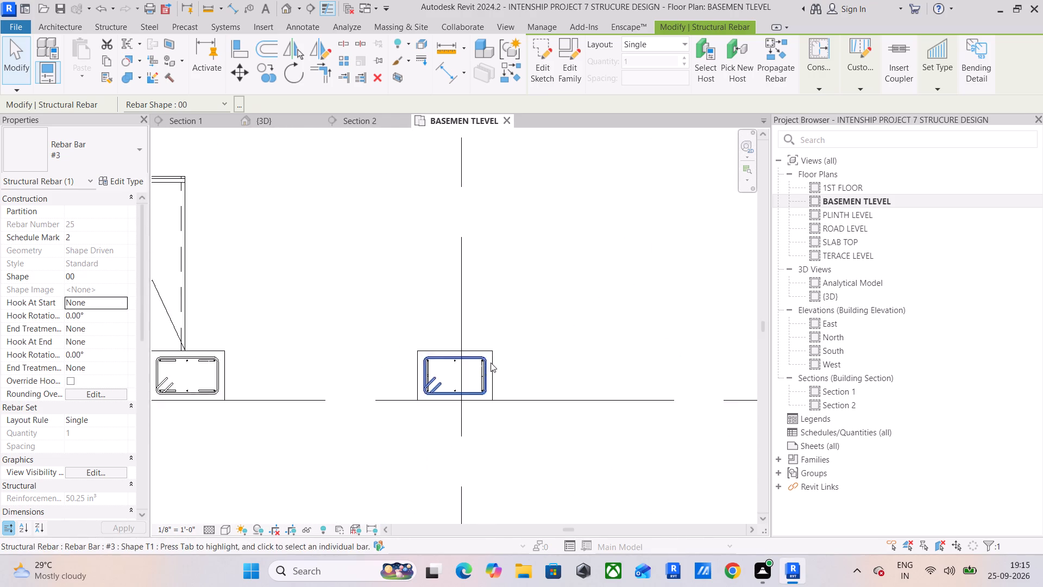
scroll(491, 363, "up", 11)
middle_click_drag(513, 386, 379, 362)
scroll(395, 355, "up", 5)
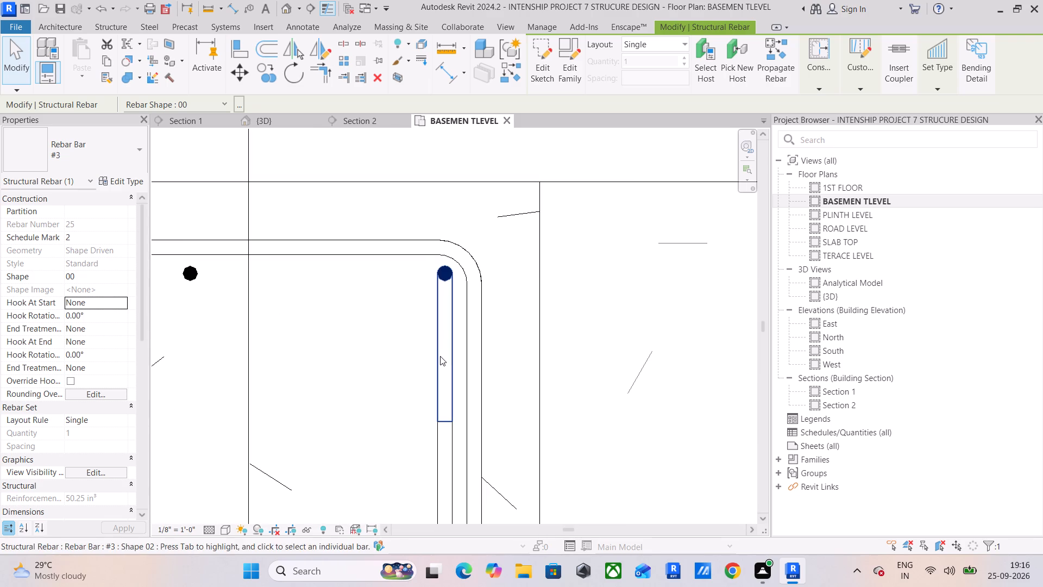
left_click(440, 356)
left_click(118, 303)
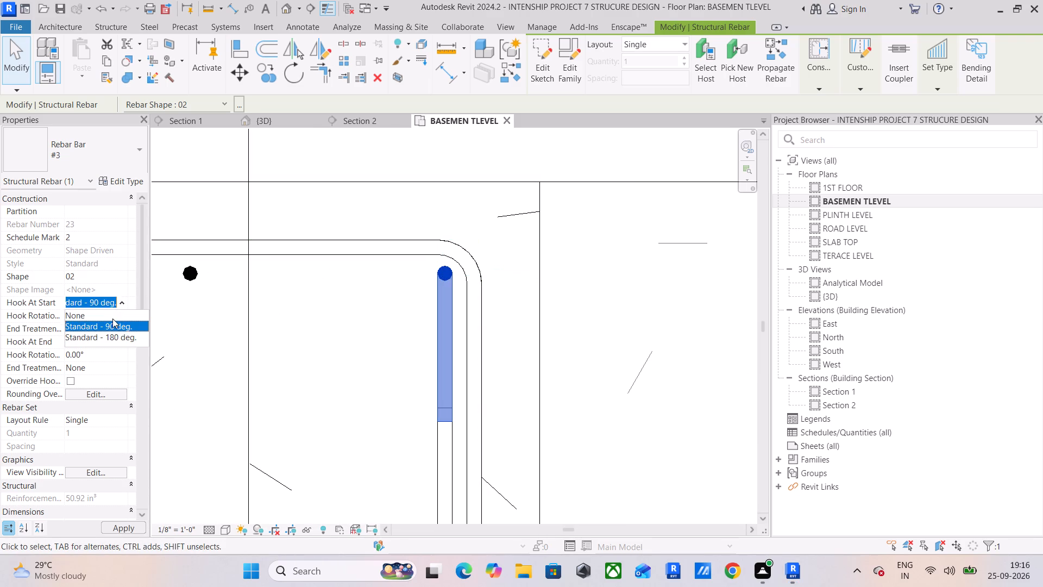
left_click(112, 319)
left_click(125, 342)
left_click(109, 357)
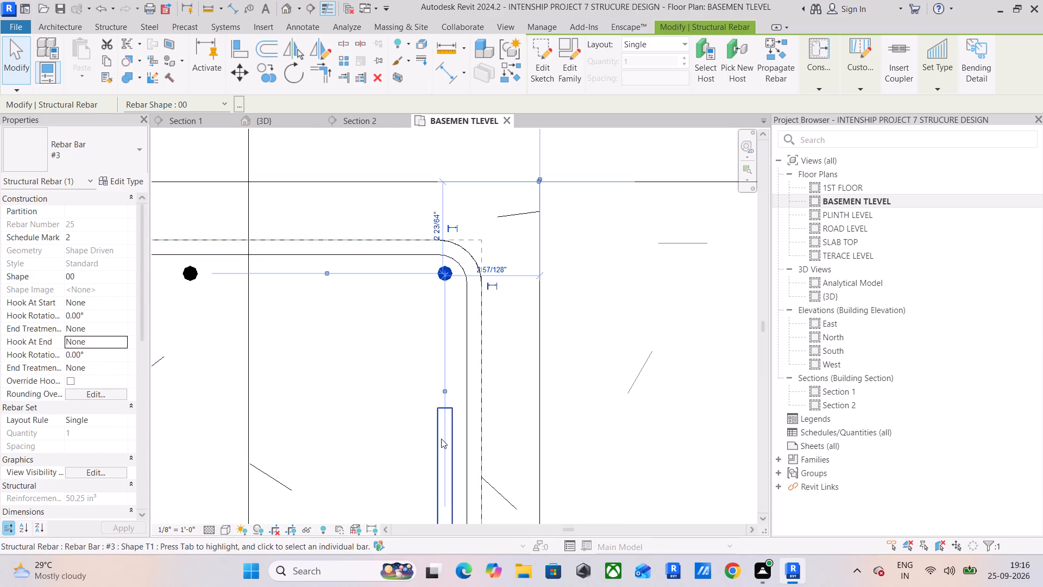
Set both the end and start hooks of the southeast corner bar in the third grid C column from the east to None.
left_click(439, 439)
left_click(122, 344)
left_click(110, 356)
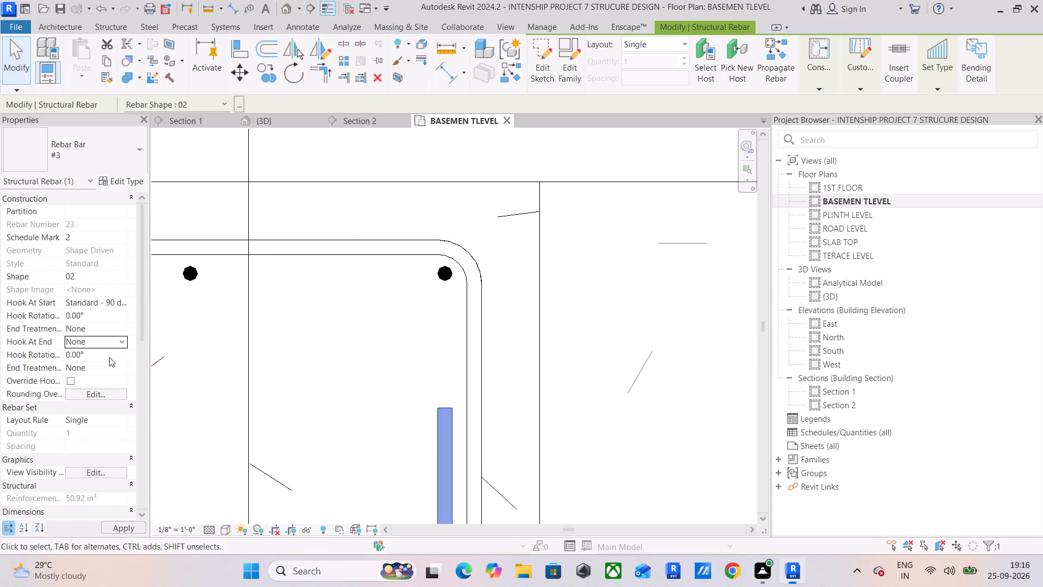
left_click(124, 303)
left_click(116, 317)
Set both the start and end hooks of the southwest corner bar in the third grid C column from the east to None.
scroll(116, 318, "down", 5)
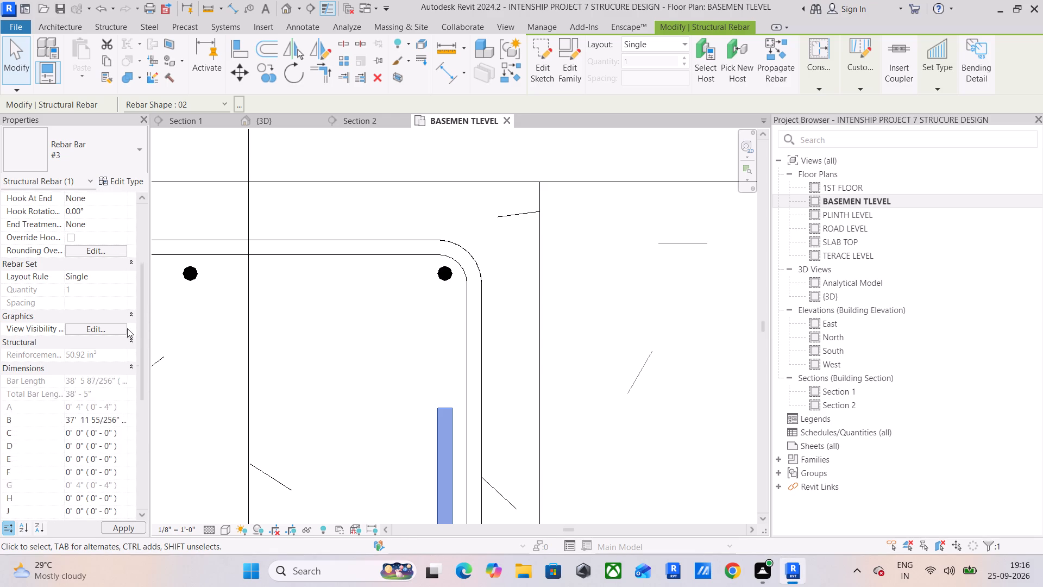
scroll(273, 388, "down", 4)
middle_click_drag(278, 394, 551, 366)
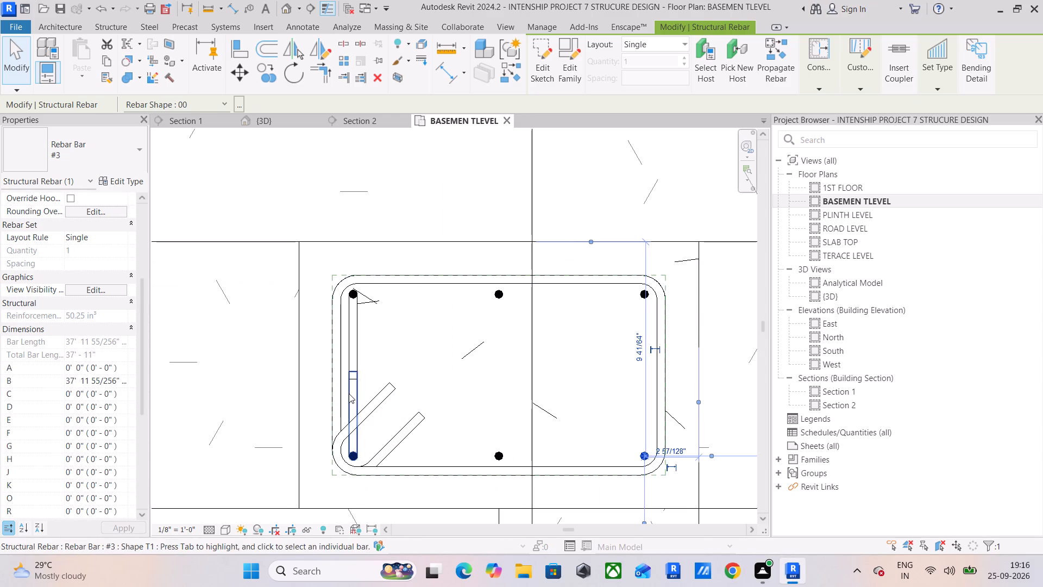
left_click(349, 394)
scroll(116, 277, "up", 4)
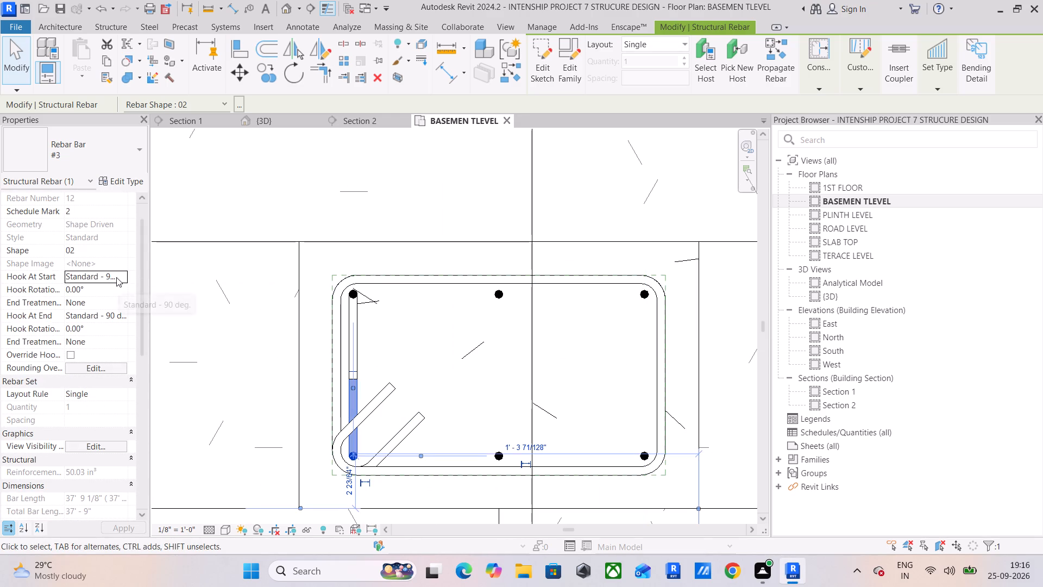
left_click(116, 277)
left_click(122, 273)
left_click(111, 289)
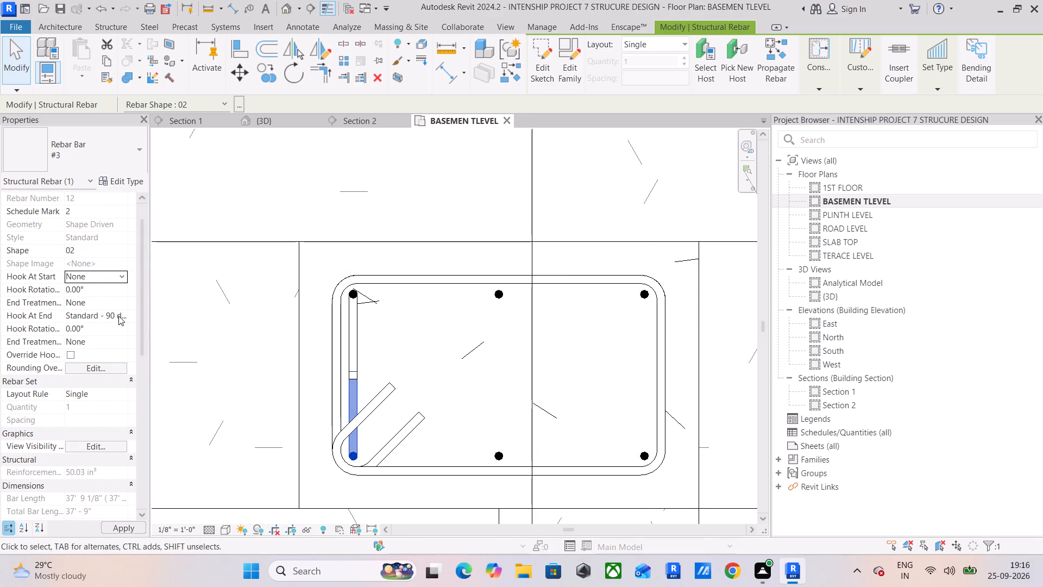
left_click(122, 311)
left_click(111, 330)
Set both the end and start hooks of the northwest corner bar in the third grid C column from the east to None.
left_click(357, 334)
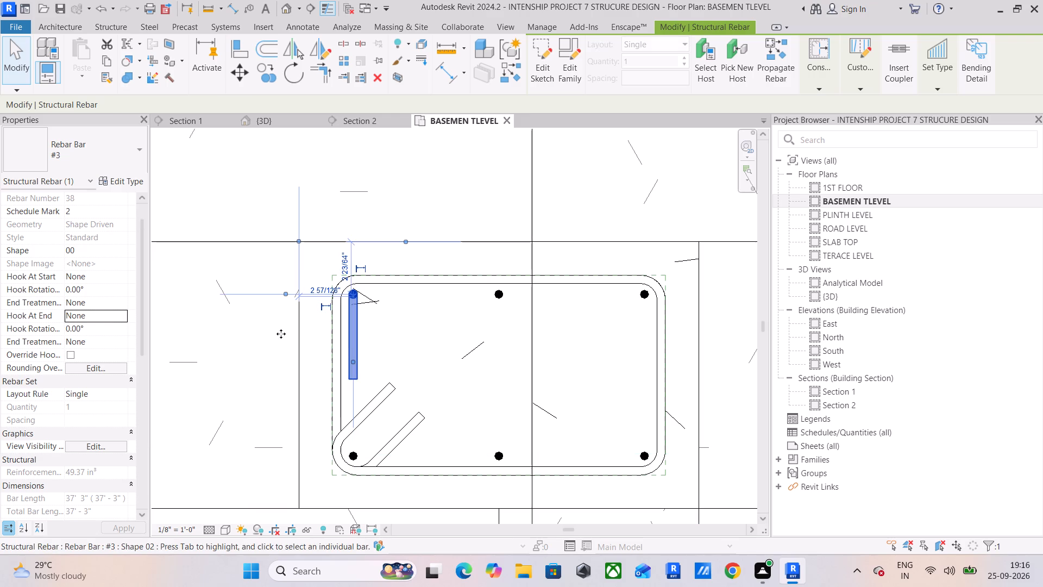
left_click(122, 320)
left_click(116, 322)
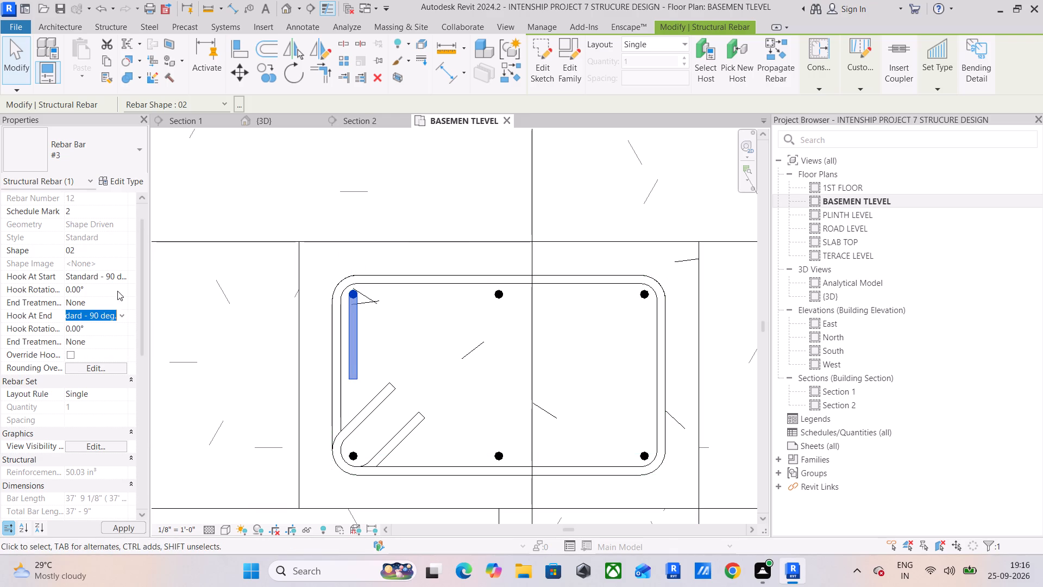
left_click(121, 316)
left_click(103, 332)
left_click(123, 278)
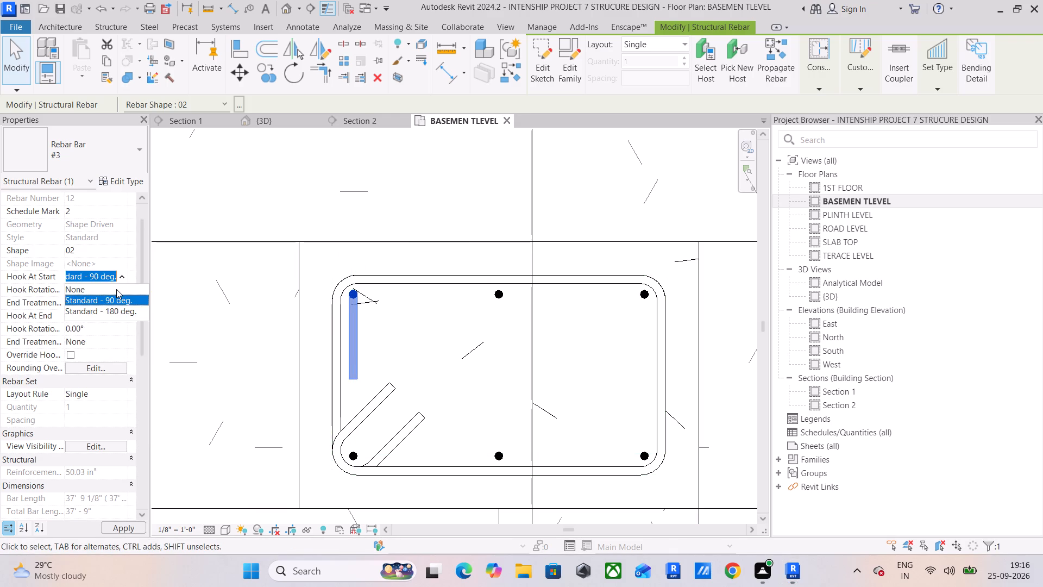
left_click(116, 289)
In the fourth column from the east on grid C, set both hooks of the northeast corner bar to None.
scroll(367, 351, "down", 7)
middle_click_drag(269, 354, 529, 376)
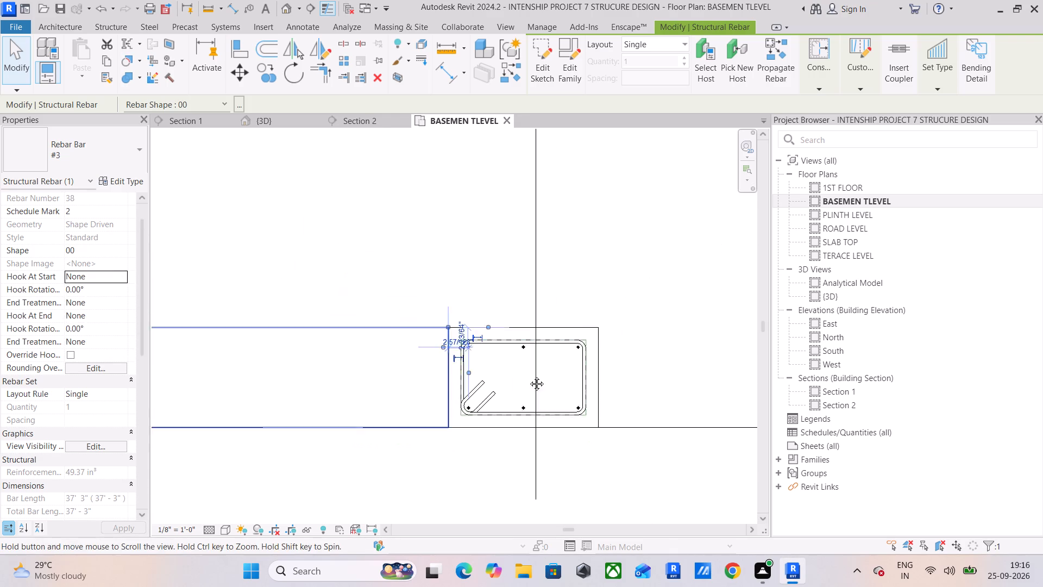
middle_click_drag(529, 376, 573, 366)
middle_click_drag(379, 379, 623, 369)
scroll(494, 347, "up", 4)
left_click(435, 321)
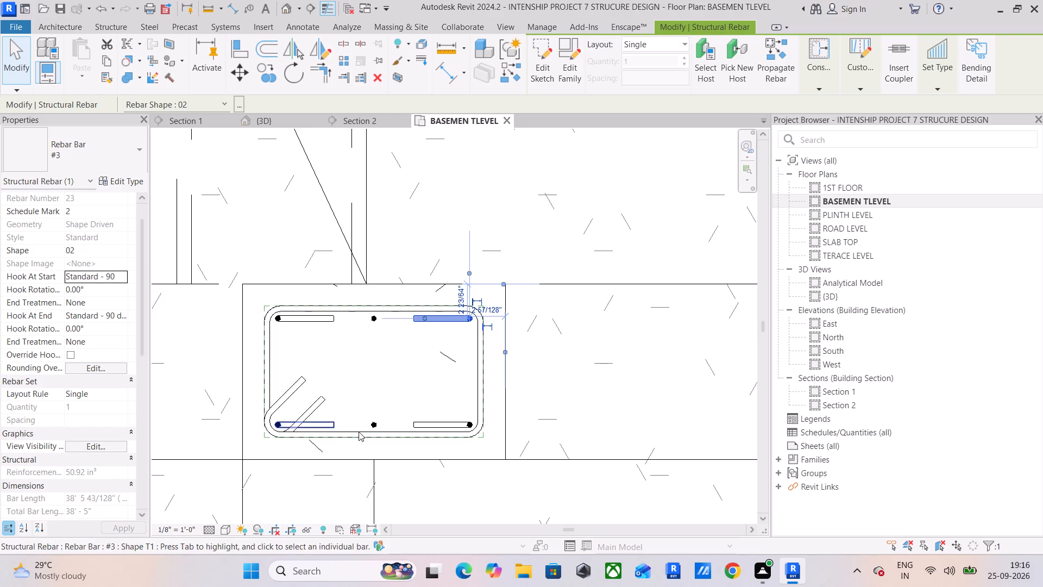
left_click(124, 315)
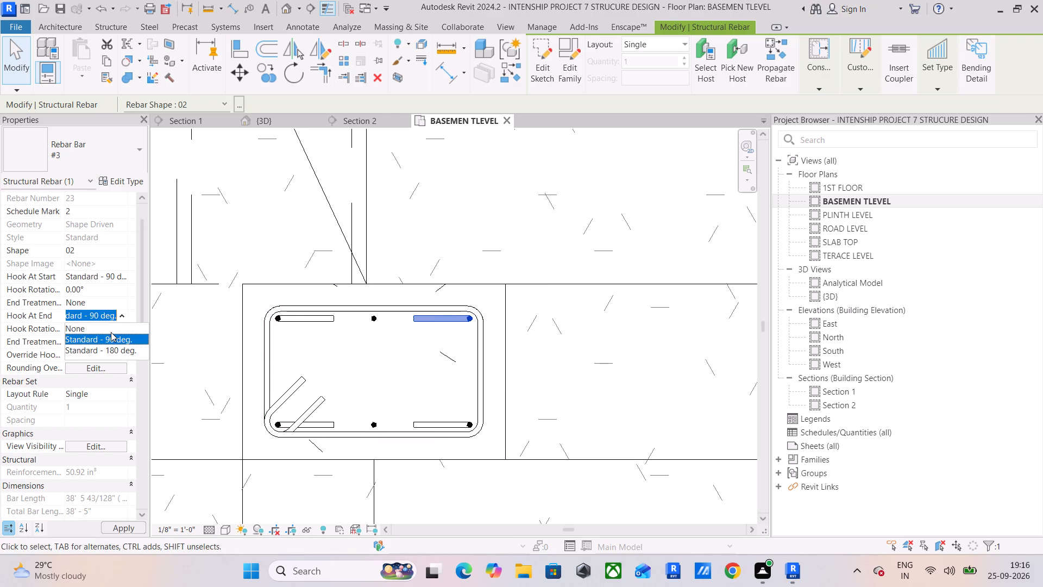
left_click(111, 332)
left_click(119, 278)
left_click(109, 290)
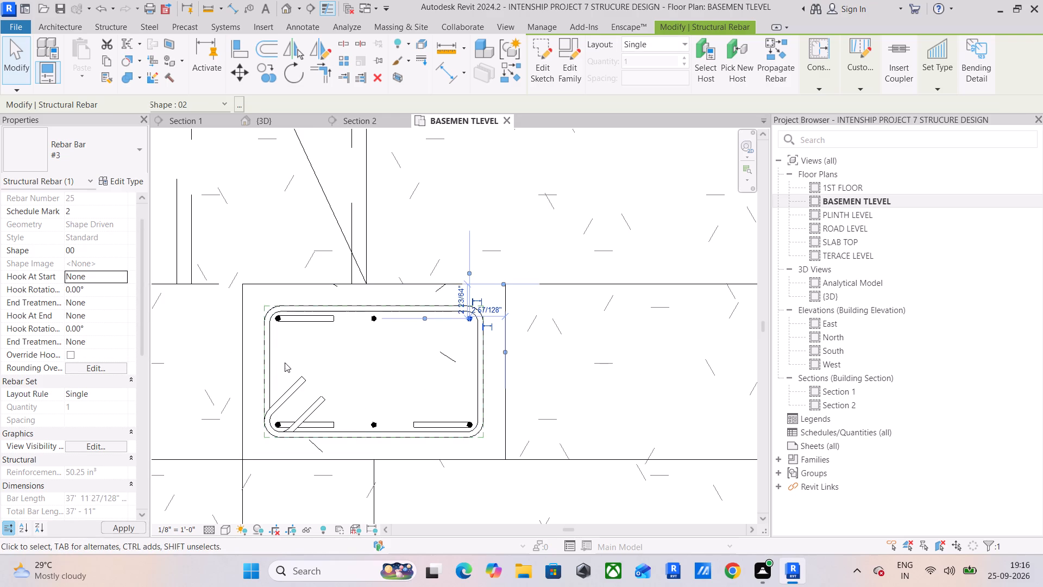
Set both the start and end hooks of the northwest corner bar in the fourth grid C column from the east to None.
left_click(306, 322)
left_click(122, 279)
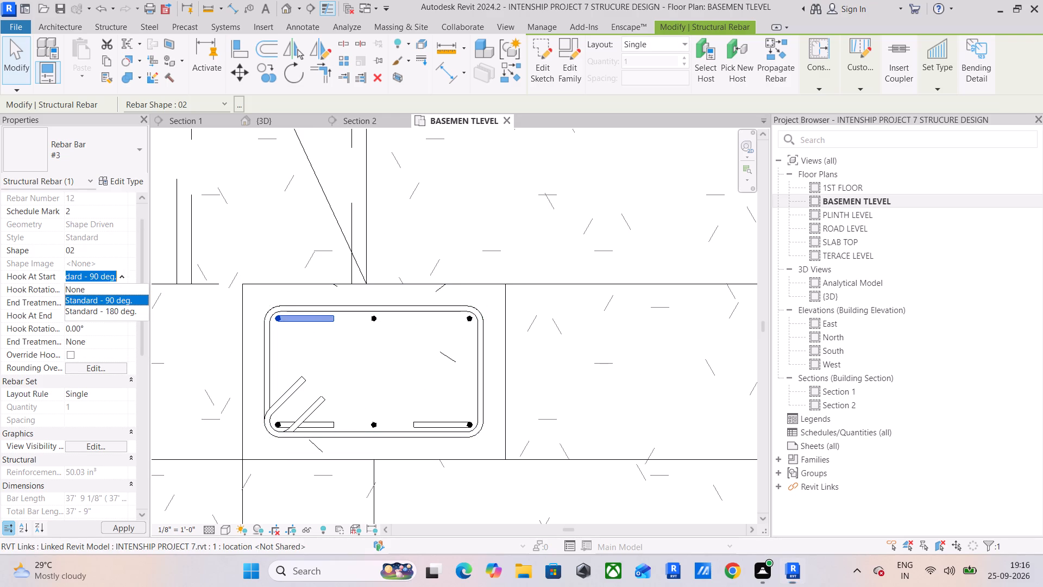
left_click(103, 290)
left_click(121, 315)
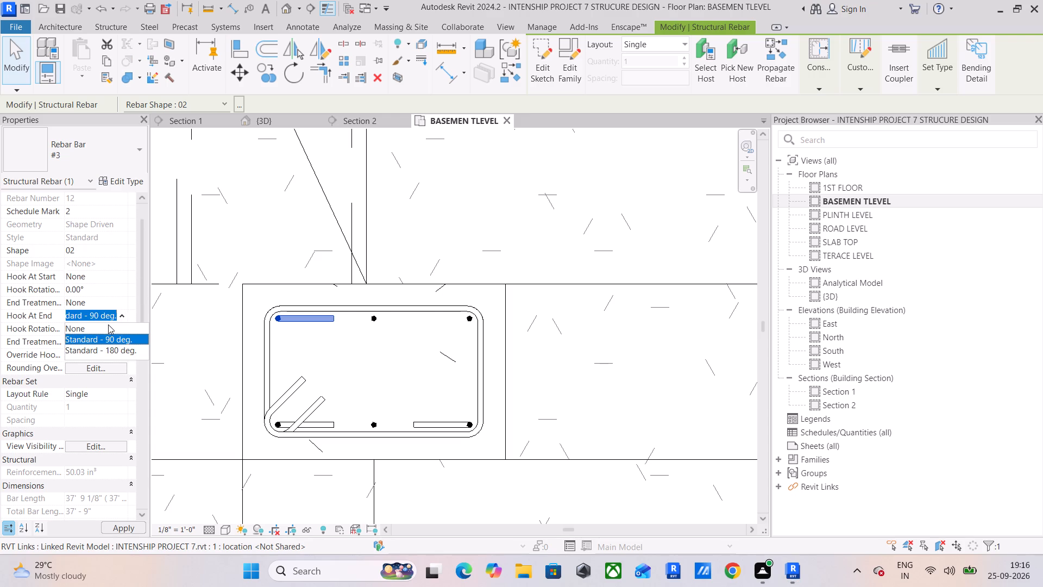
left_click(108, 324)
Set both the end and start hooks of the southwest corner bar in the fourth grid C column from the east to None.
left_click(326, 423)
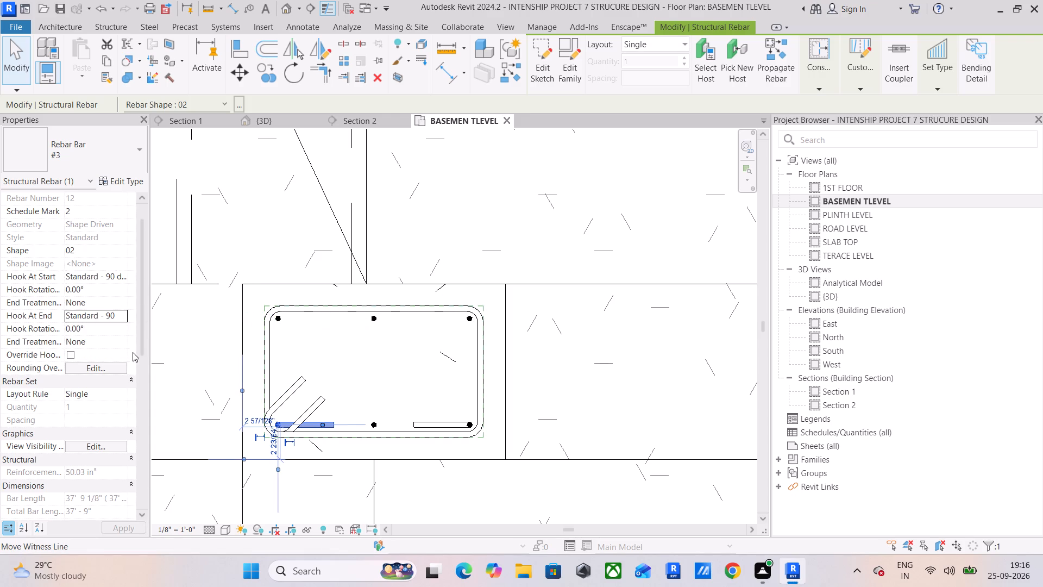
left_click(116, 316)
left_click(122, 315)
left_click(91, 322)
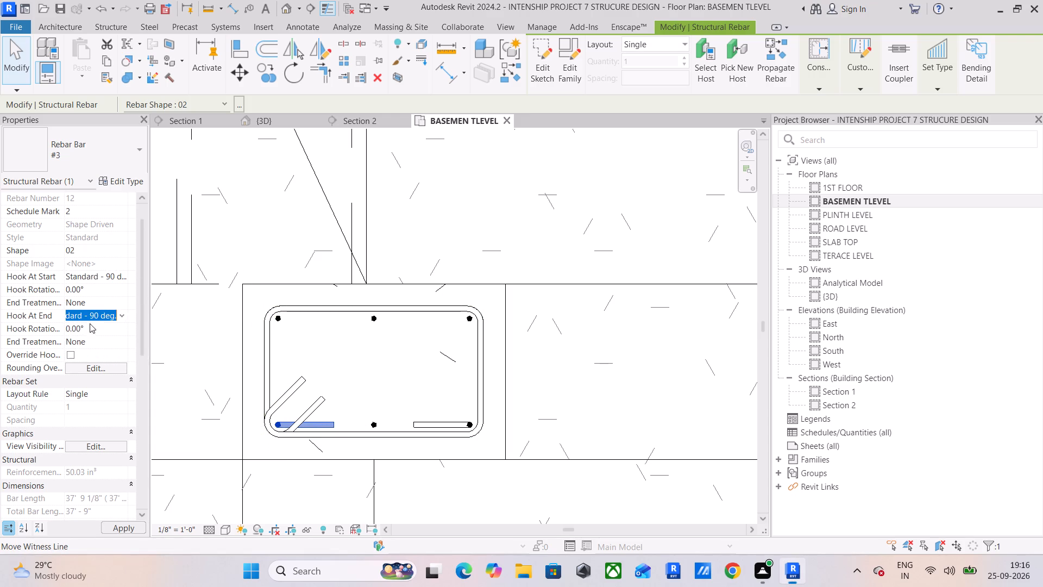
left_click(125, 316)
left_click(108, 325)
left_click(121, 273)
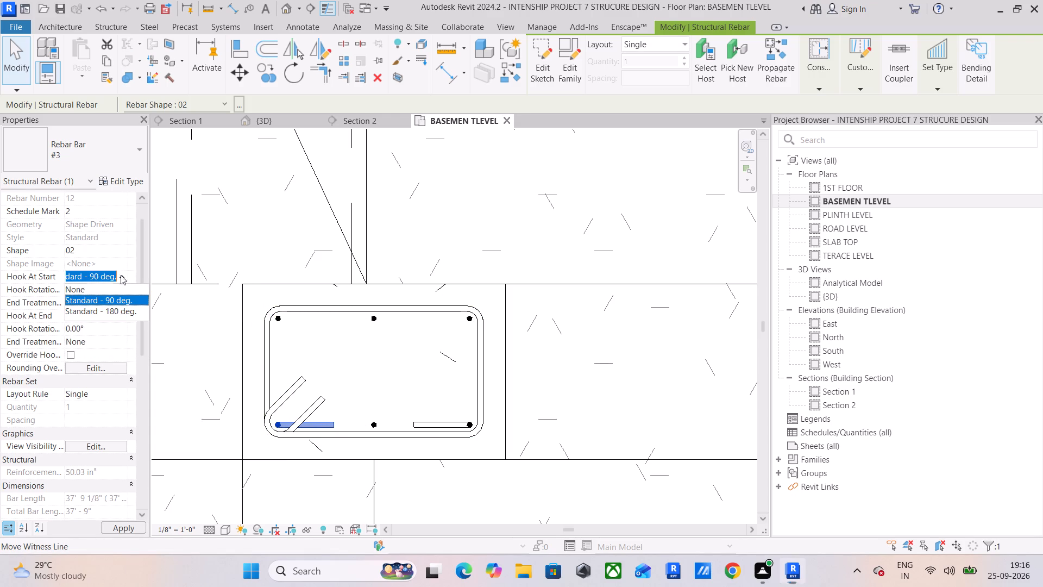
left_click(116, 287)
Set both the start and end hooks of the southeast corner bar in the fourth grid C column from the east to None.
left_click(450, 421)
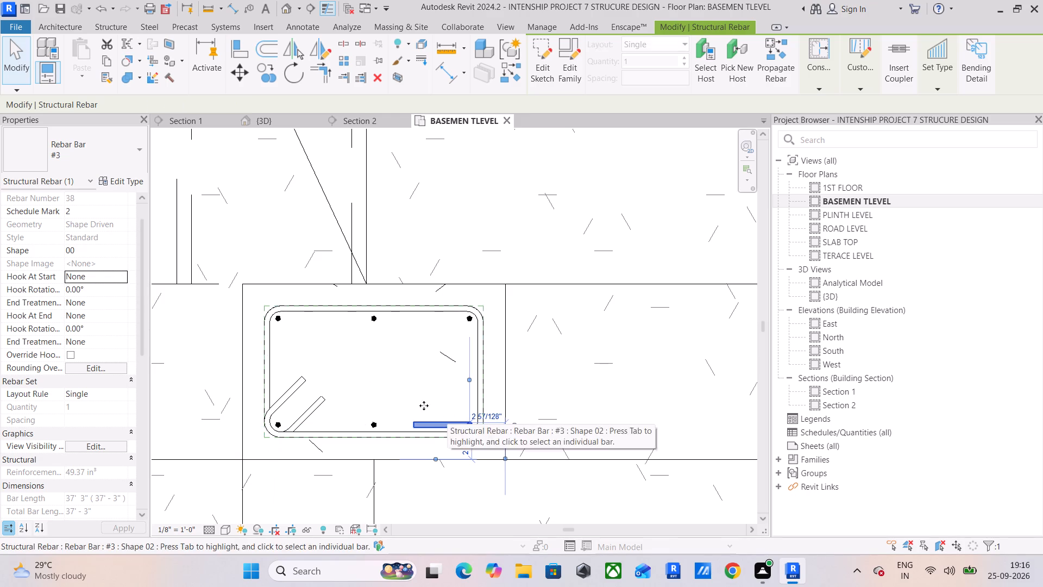
left_click(120, 273)
left_click(117, 287)
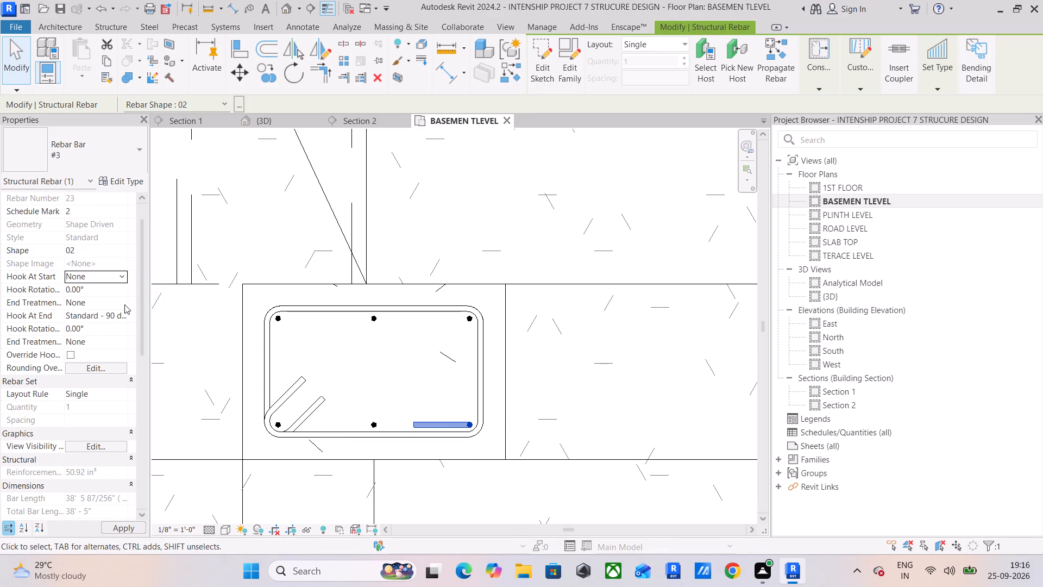
left_click(124, 314)
left_click(103, 327)
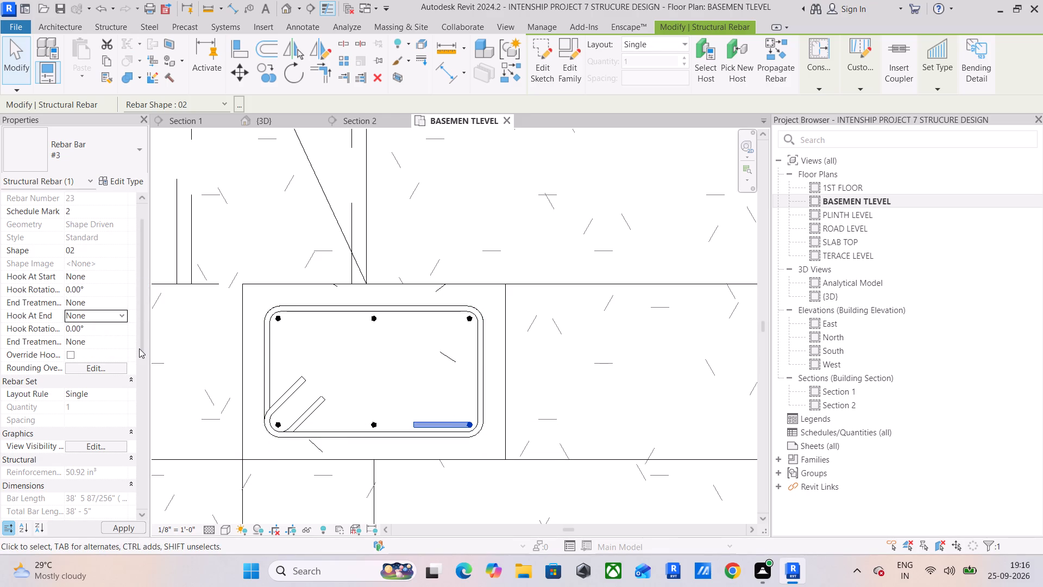
In the column at the stair's northwest corner, one row north of grid C, set both hooks of the northeast corner bar to None.
scroll(354, 383, "down", 15)
middle_click_drag(353, 407, 355, 408)
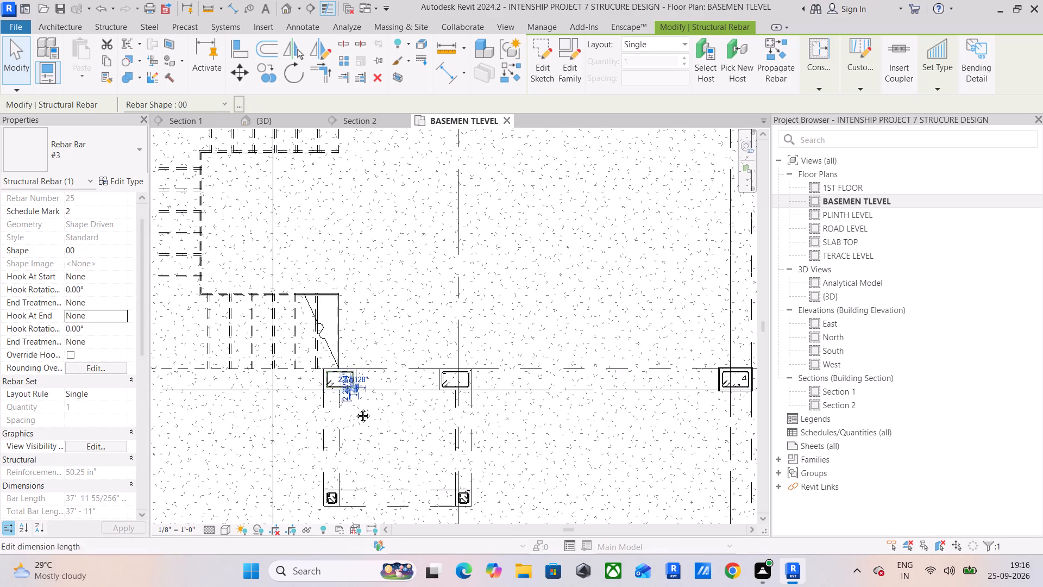
middle_click_drag(355, 408, 413, 416)
middle_click_drag(183, 388, 271, 373)
scroll(234, 369, "up", 5)
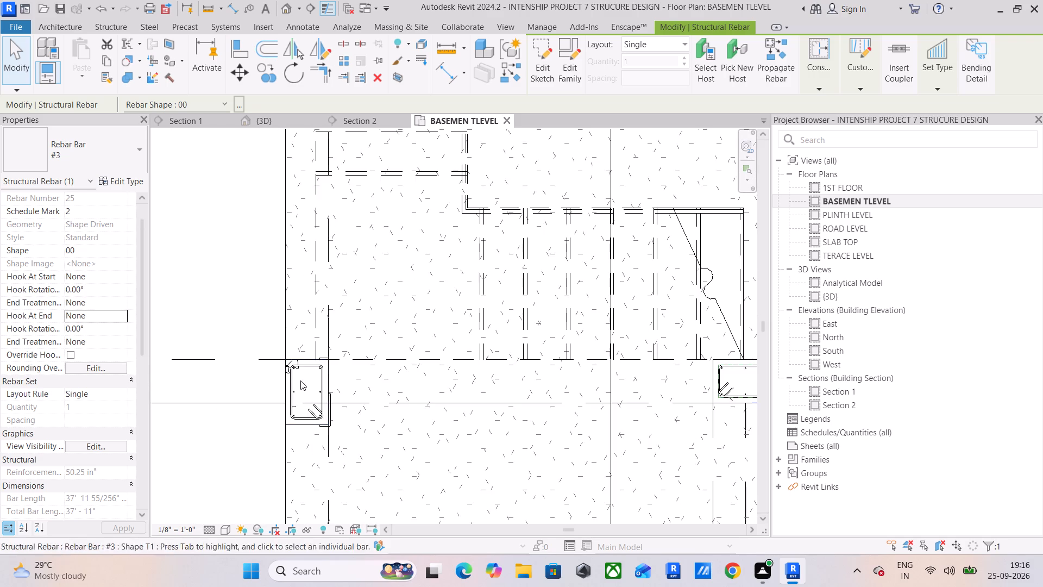
scroll(316, 318, "down", 11)
middle_click_drag(319, 319, 283, 430)
scroll(264, 289, "up", 5)
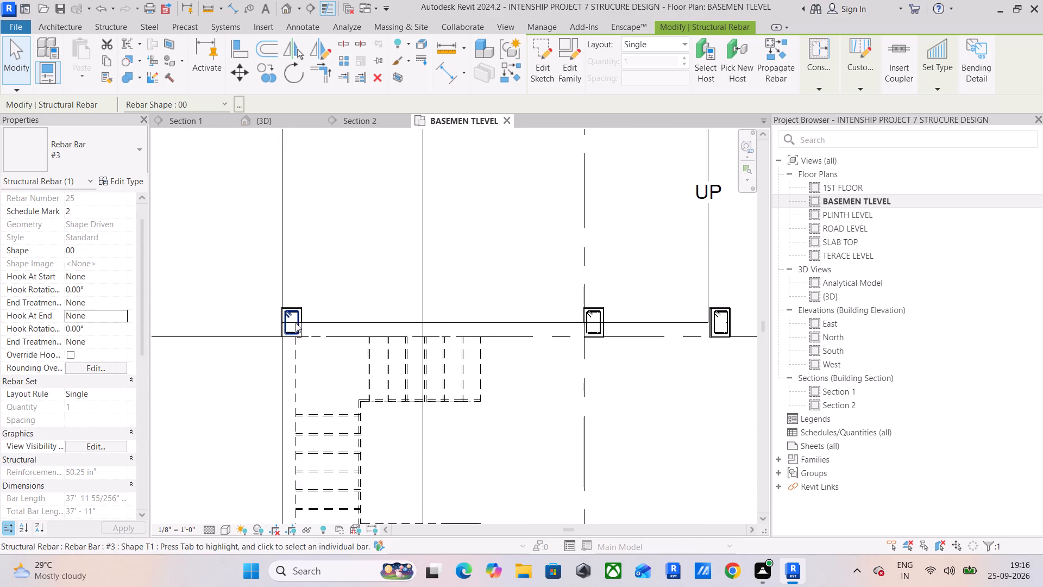
scroll(296, 323, "up", 15)
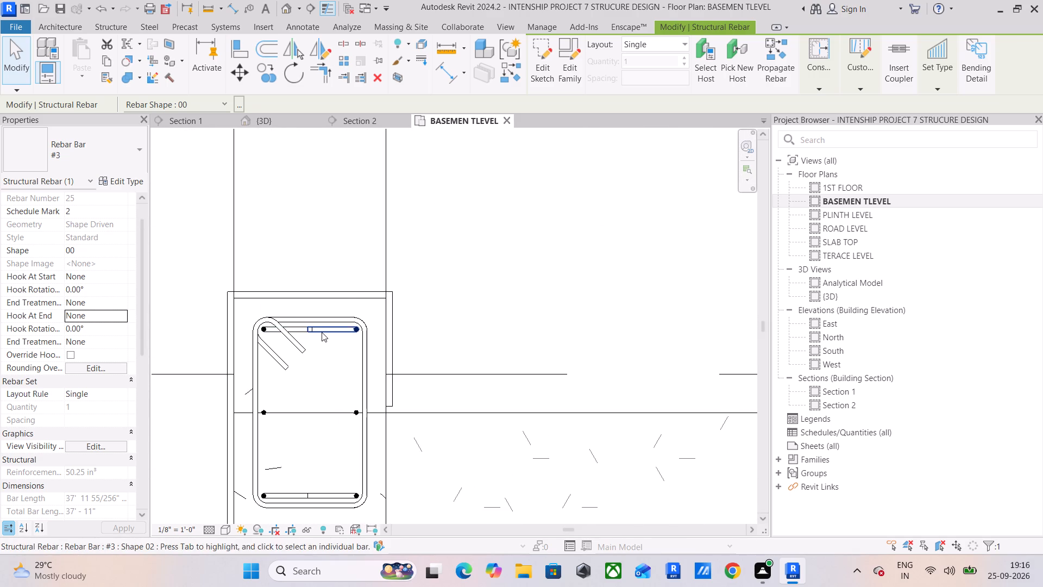
left_click(322, 332)
left_click(121, 314)
left_click(115, 328)
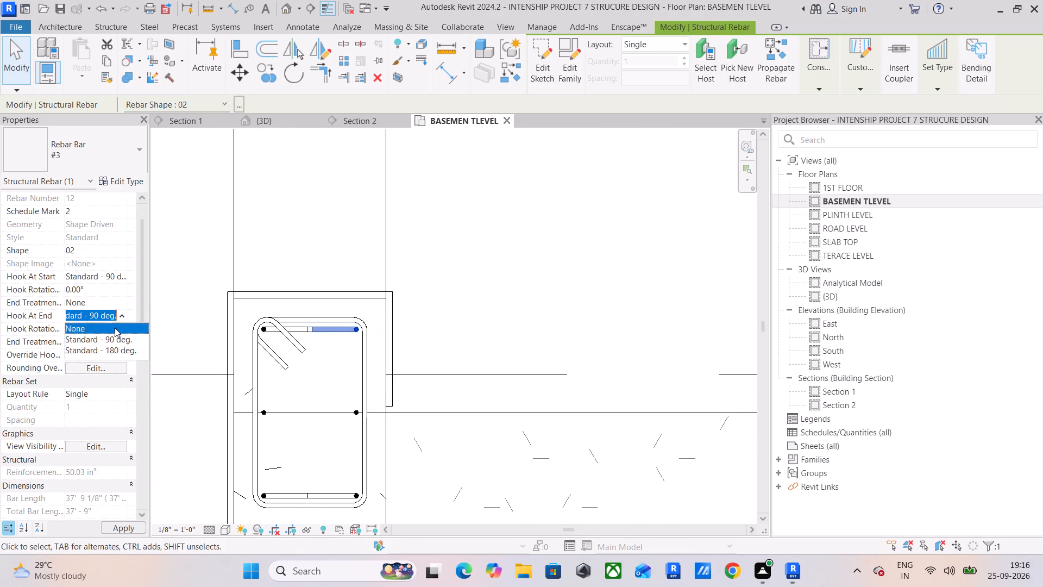
left_click(118, 274)
left_click(117, 291)
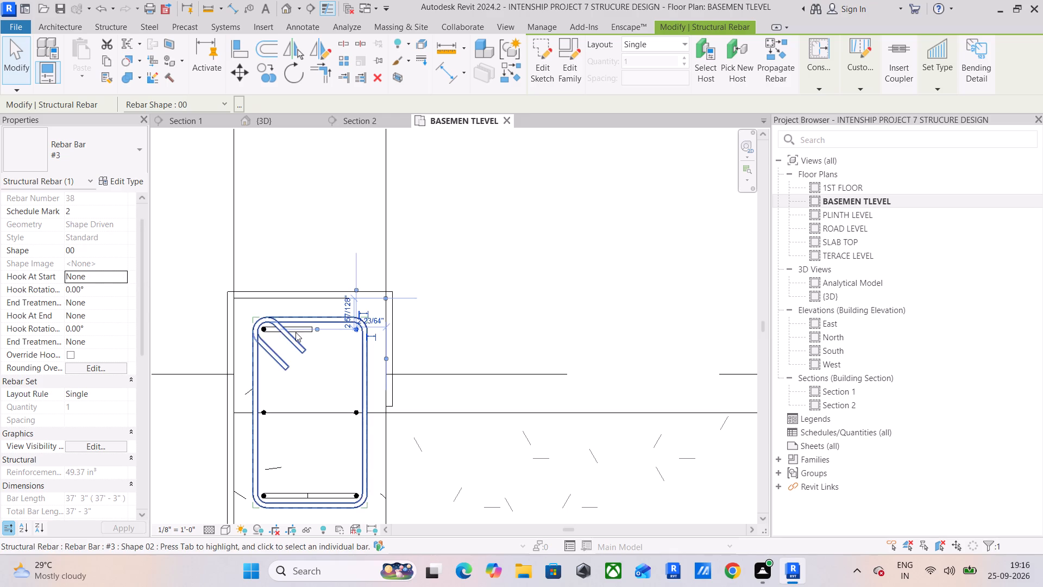
Set both the start and end hooks of the northwest corner bar in the stair's northwest corner column to None.
left_click(299, 330)
left_click(121, 278)
left_click(112, 286)
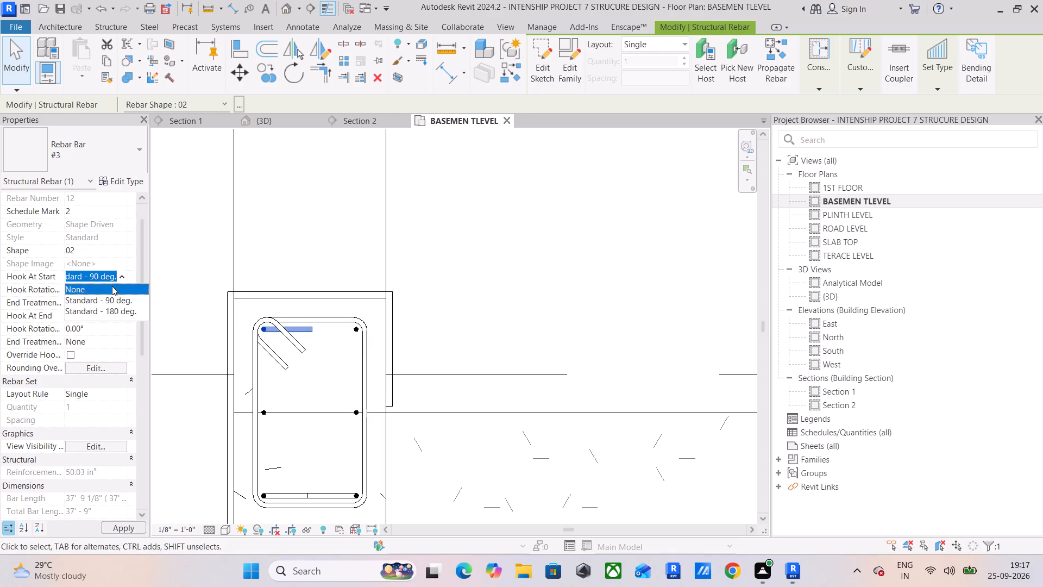
left_click(120, 312)
left_click(115, 326)
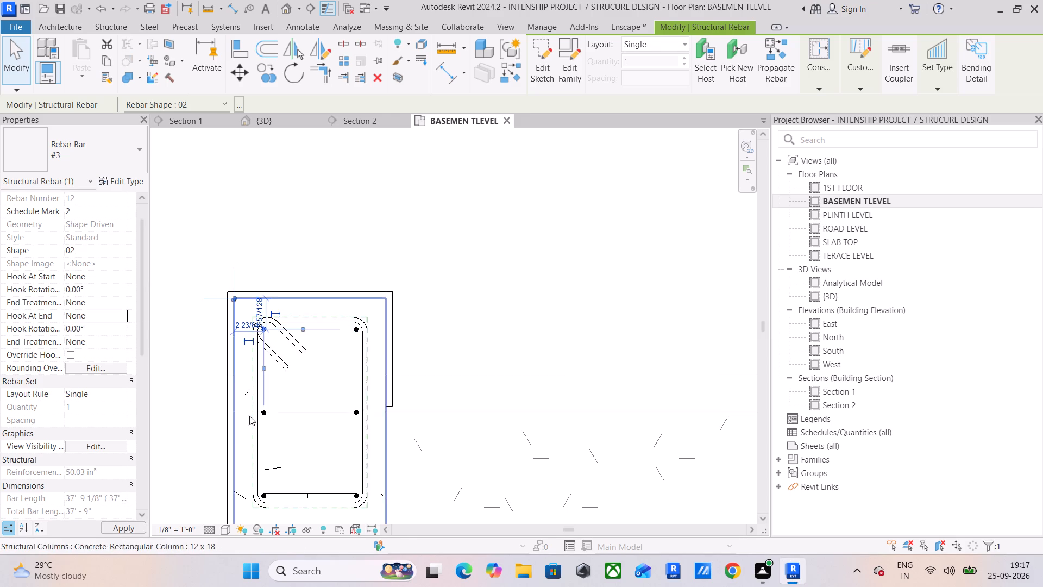
Set both the end and start hooks of the southwest corner bar in the stair's northwest corner column to None.
middle_click_drag(306, 463, 294, 365)
left_click(284, 398)
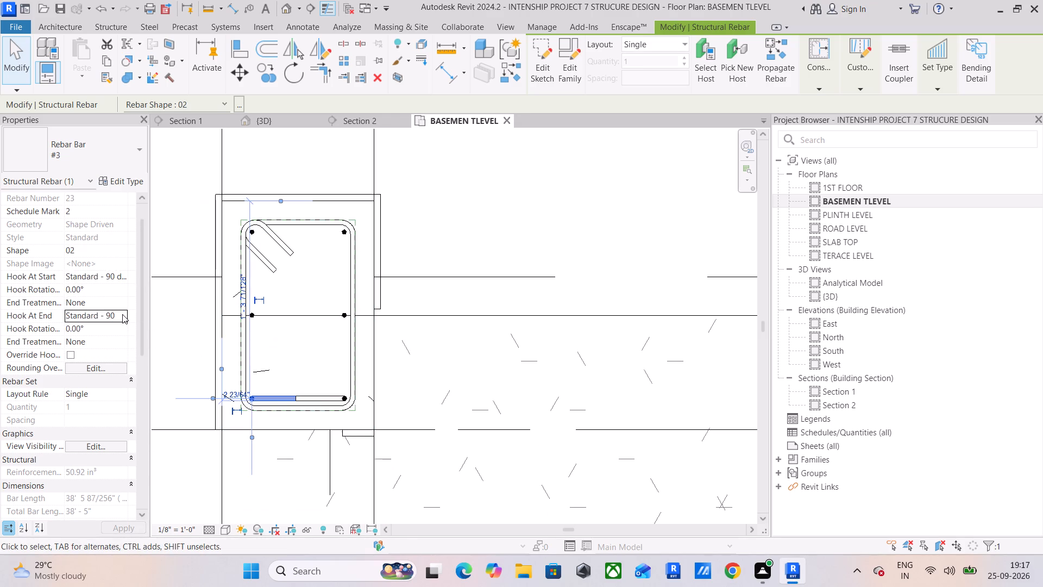
left_click(122, 314)
left_click(117, 329)
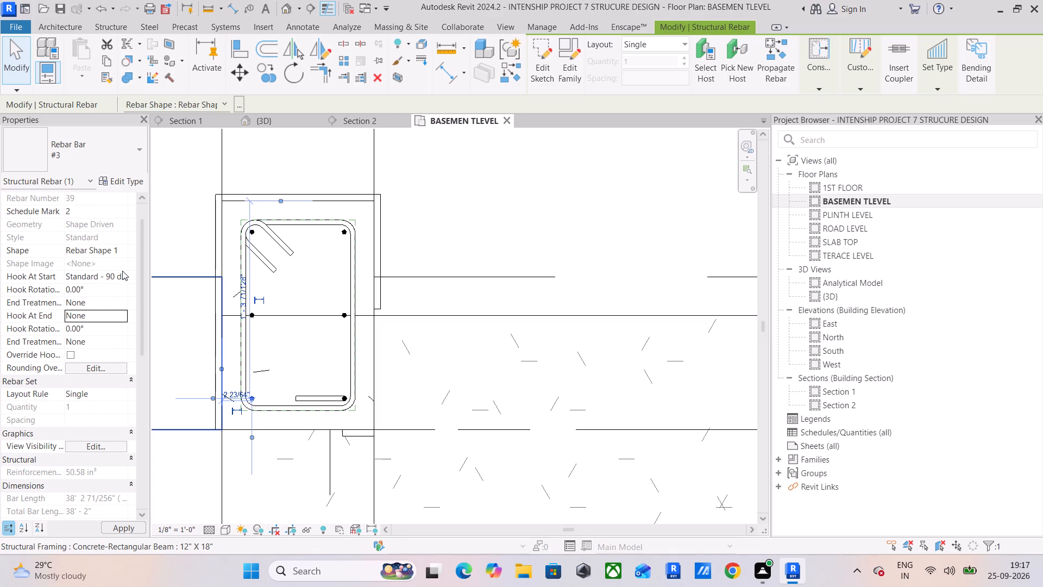
left_click(122, 274)
left_click(117, 290)
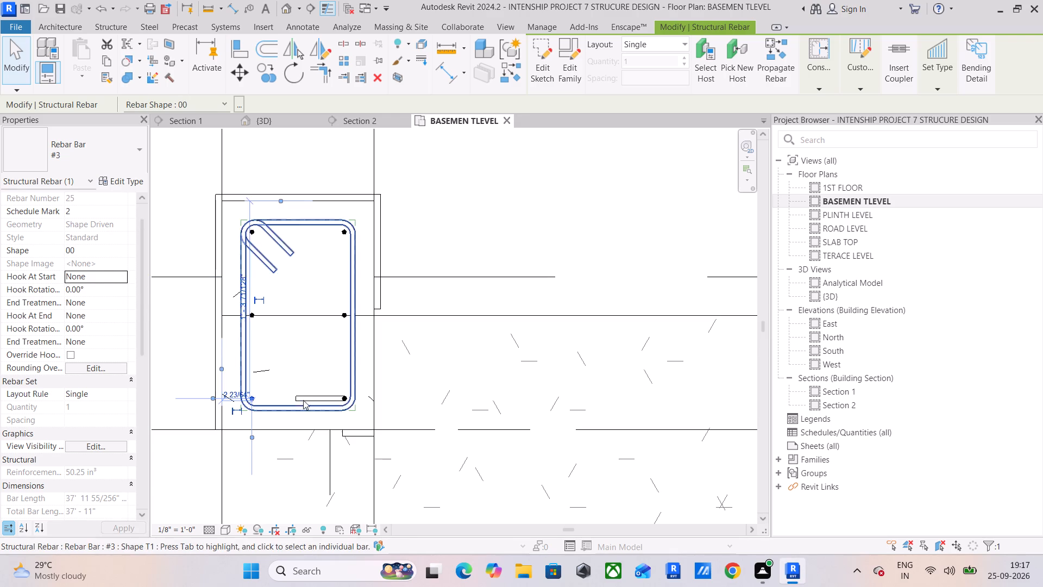
Set both the start and end hooks of the southeast corner bar in the stair's northwest corner column to None.
left_click(302, 397)
left_click(120, 280)
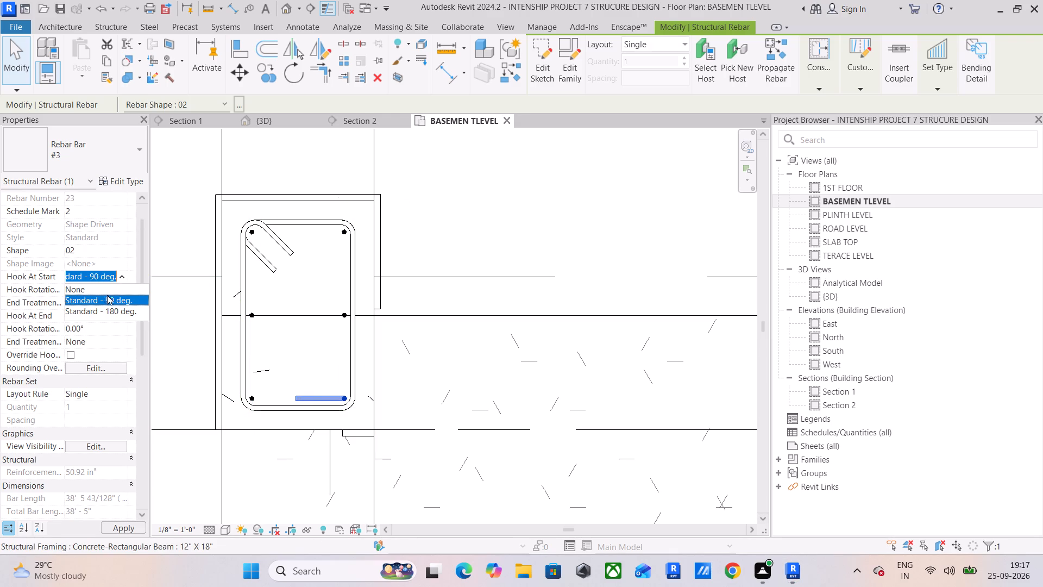
left_click(105, 289)
left_click(122, 313)
left_click(111, 327)
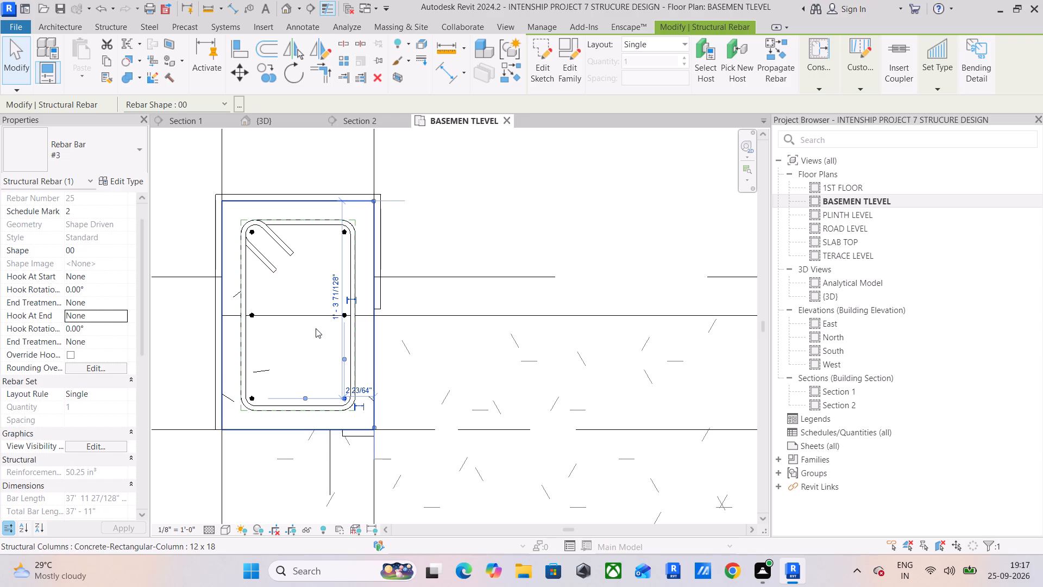
left_click(341, 236)
In the next column east of the stair's northwest corner column, set both hooks of the northeast corner bar to None.
scroll(482, 304, "down", 6)
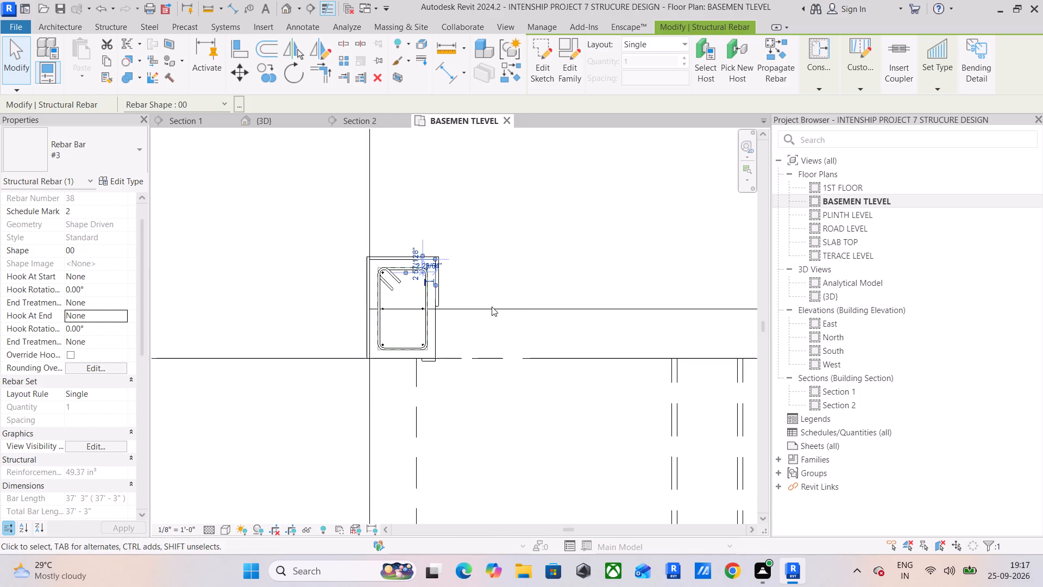
middle_click_drag(513, 303, 259, 337)
scroll(451, 357, "down", 6)
middle_click_drag(481, 352, 173, 349)
scroll(460, 341, "up", 5)
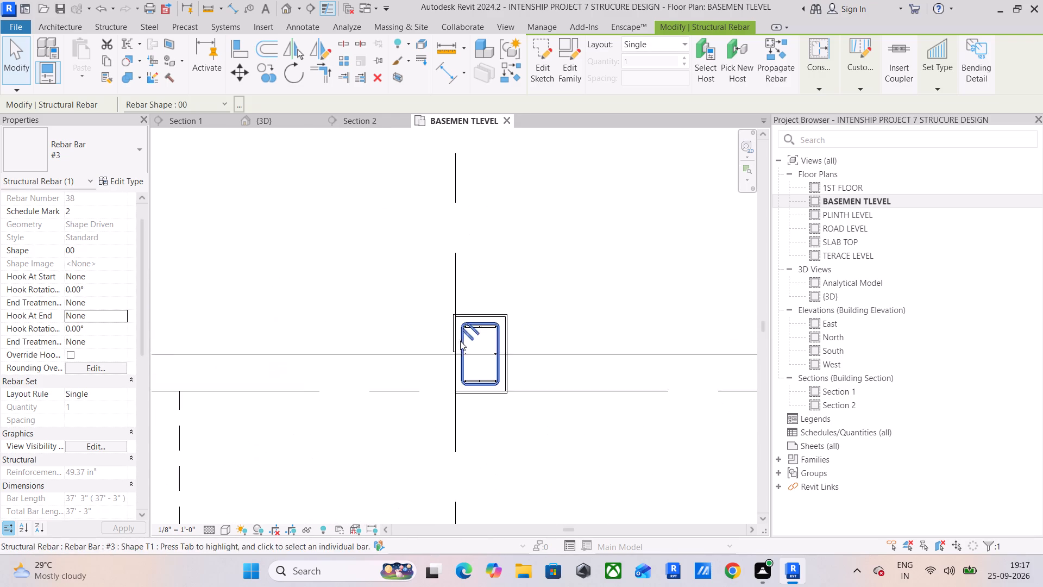
middle_click_drag(509, 333, 329, 378)
scroll(286, 382, "up", 5)
scroll(328, 361, "up", 5)
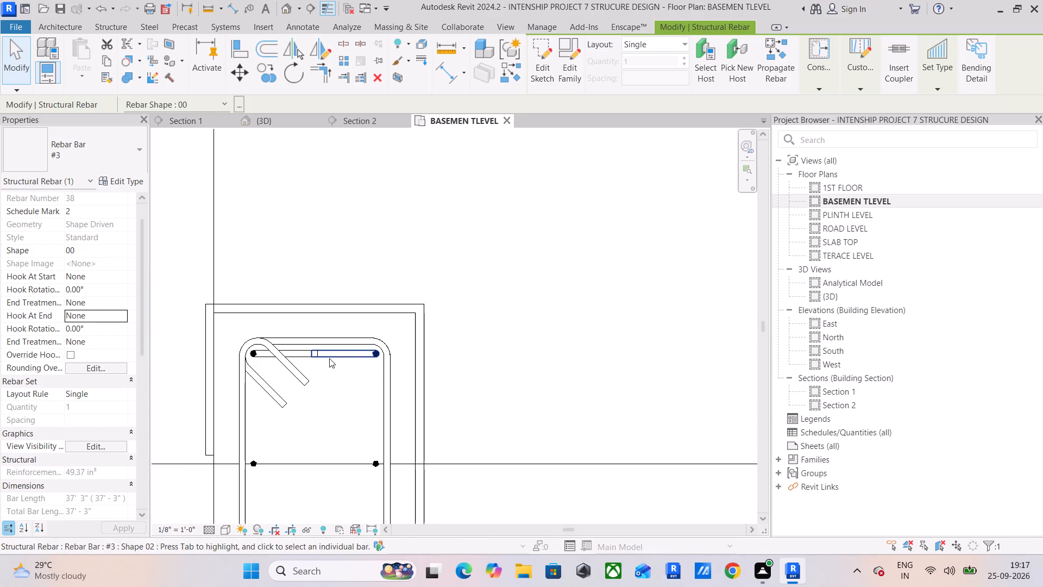
left_click(329, 358)
left_click(124, 278)
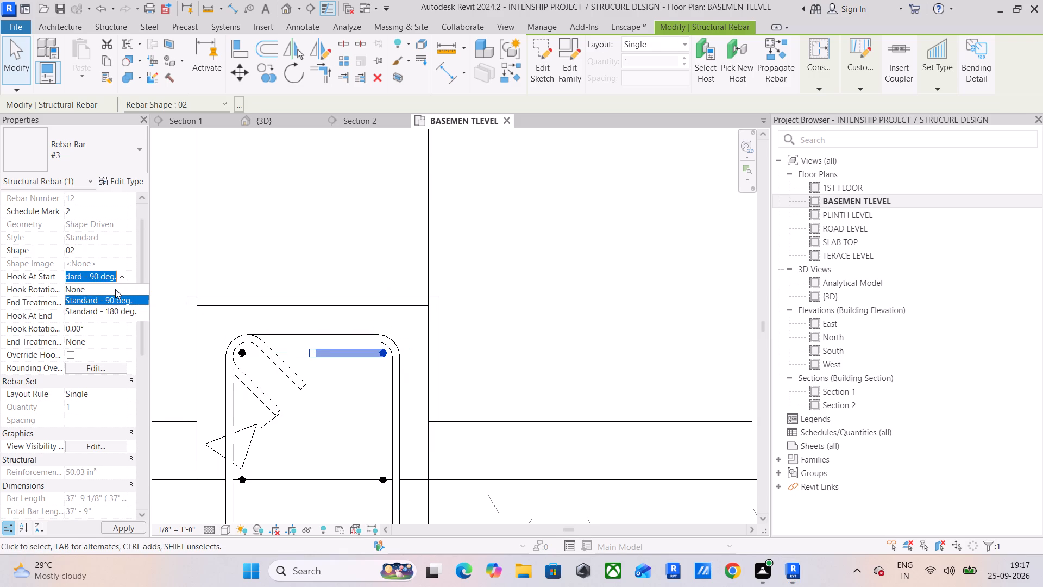
left_click(115, 289)
left_click(120, 317)
left_click(104, 324)
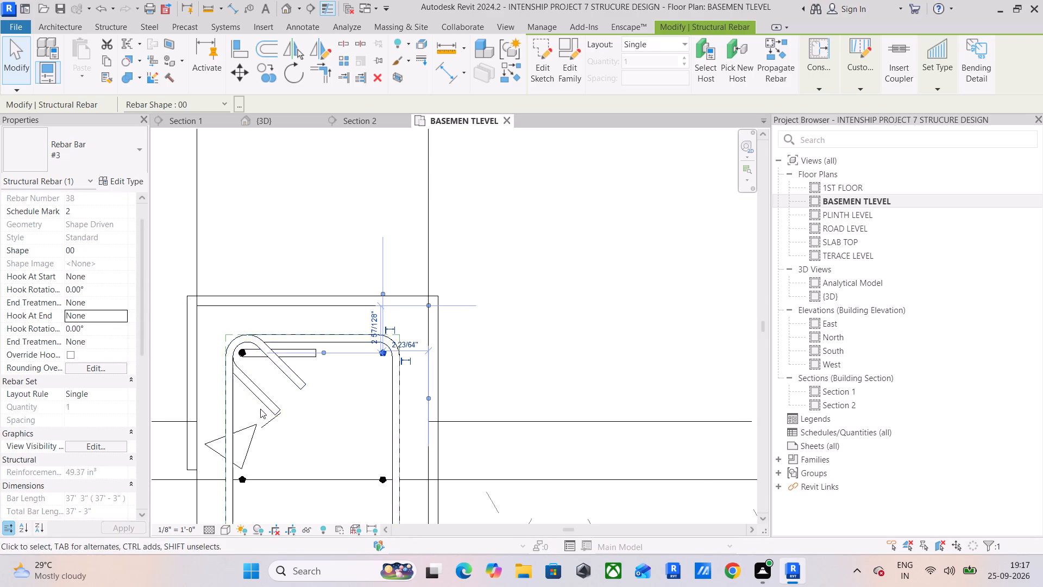
Set both the end and start hooks of the northwest corner bar in the first column east of the stair-corner column to None.
left_click(253, 355)
left_click(120, 316)
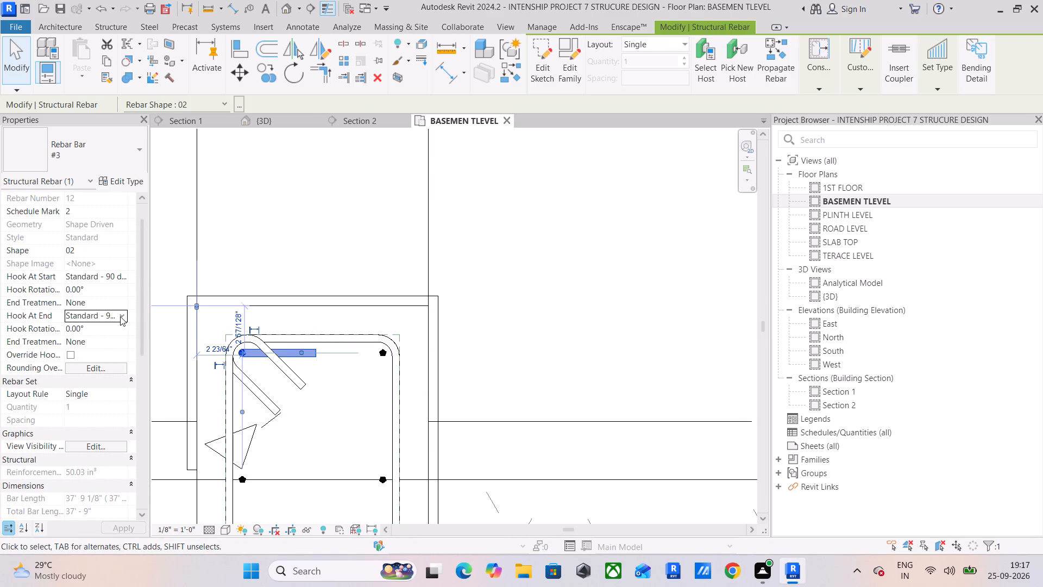
left_click(110, 325)
left_click(121, 276)
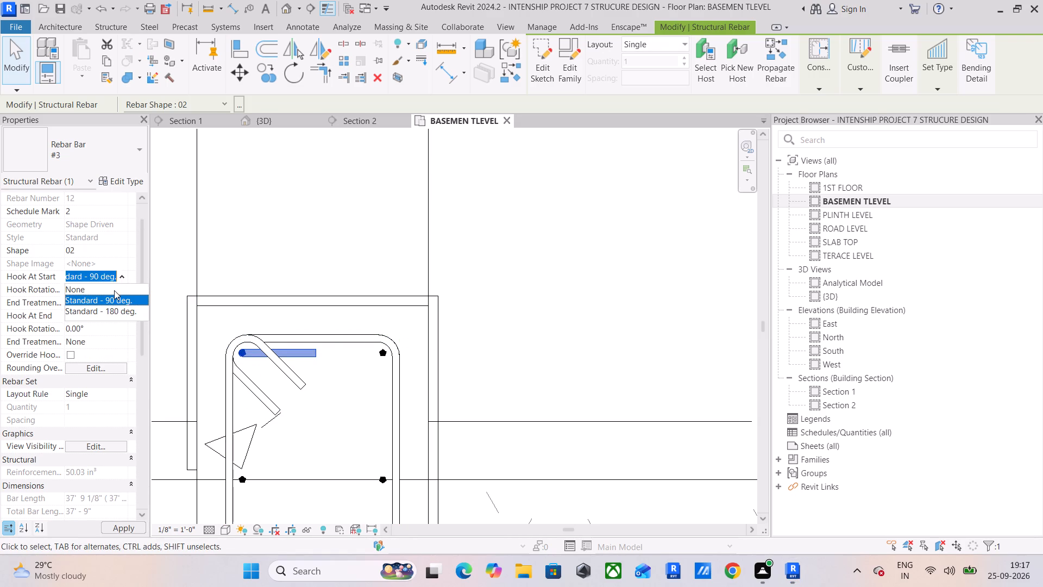
left_click(114, 290)
Set both the start and end hooks of the southwest corner bar in the first column east of the stair-corner column to None.
middle_click_drag(262, 403, 264, 291)
middle_click_drag(264, 443, 266, 274)
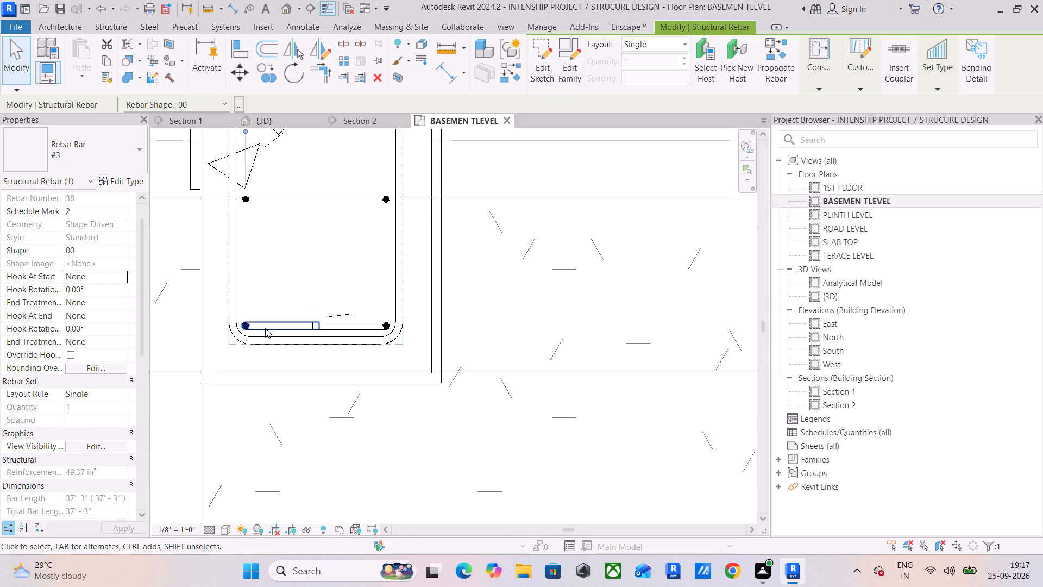
left_click(265, 328)
left_click(123, 276)
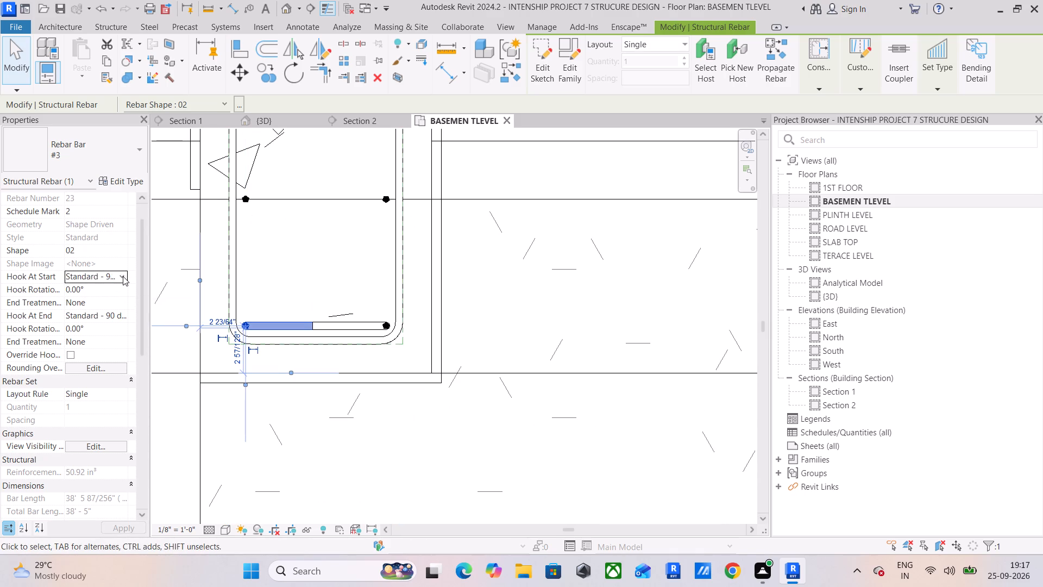
left_click(104, 293)
left_click(118, 312)
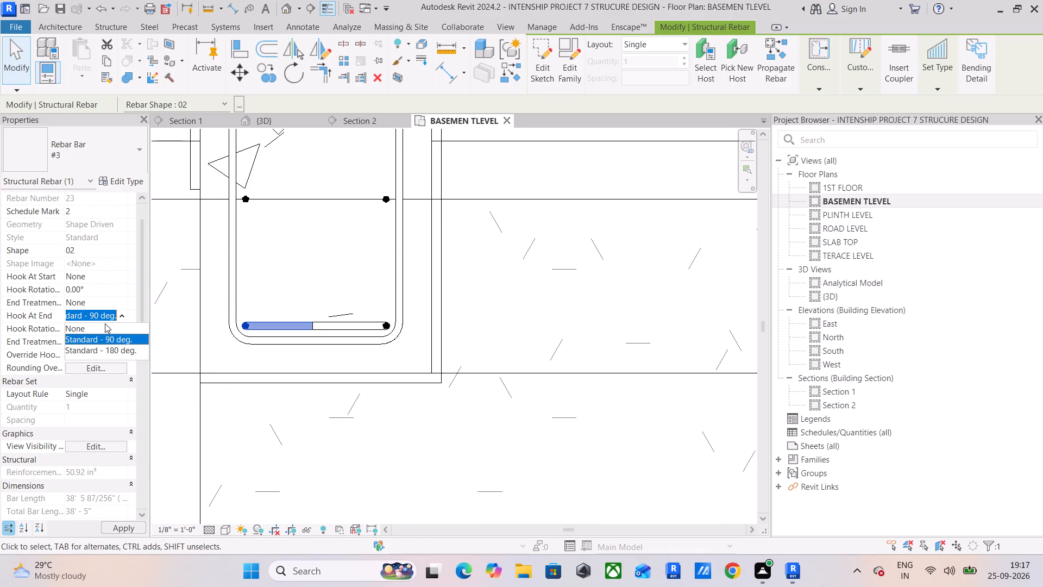
left_click(105, 324)
Set both the start and end hooks of the southeast corner bar in the first column east of the stair-corner column to None.
left_click(335, 324)
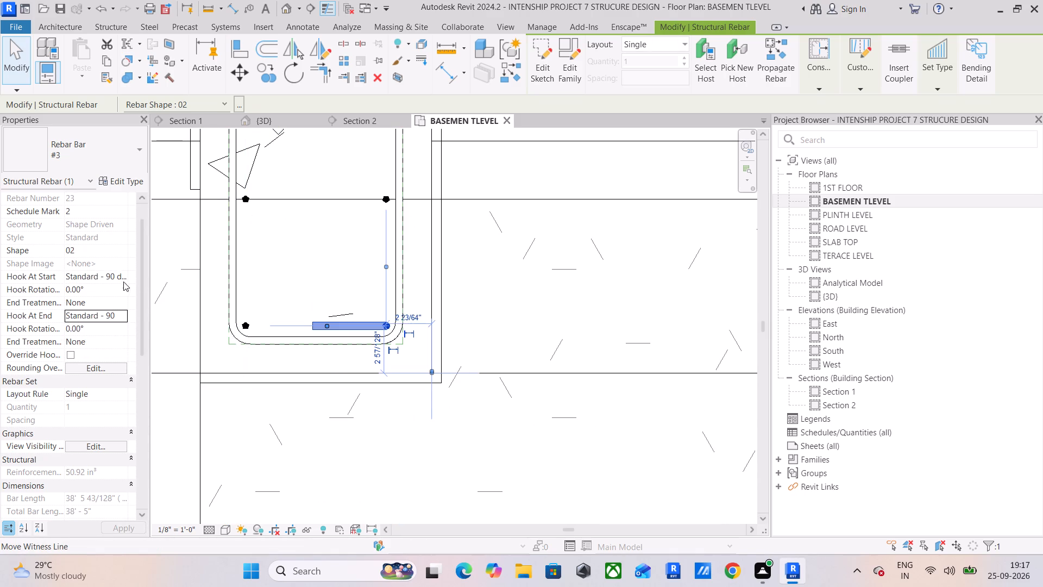
left_click(116, 272)
left_click(120, 275)
left_click(110, 290)
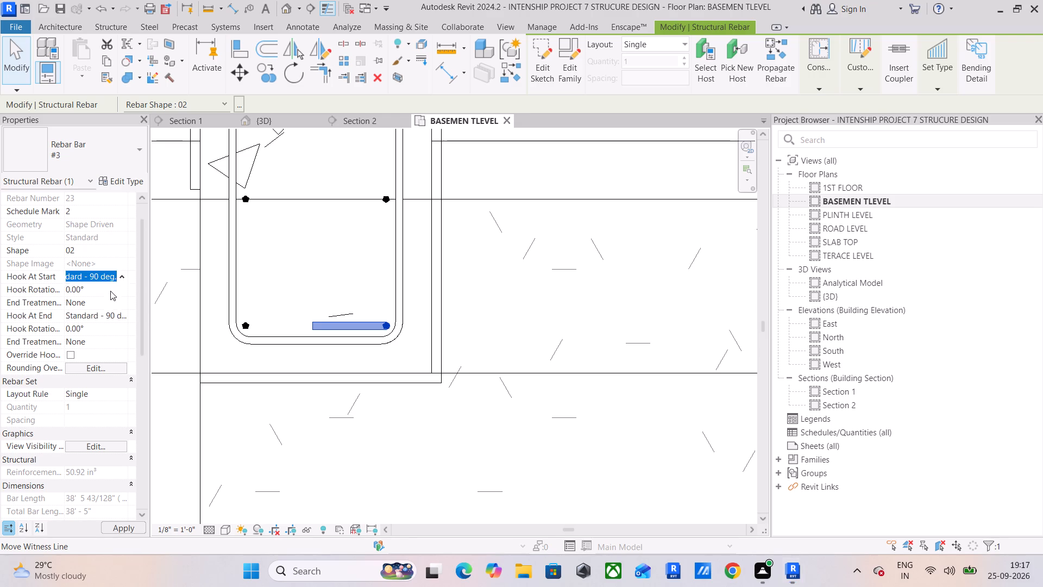
left_click(121, 314)
left_click(110, 327)
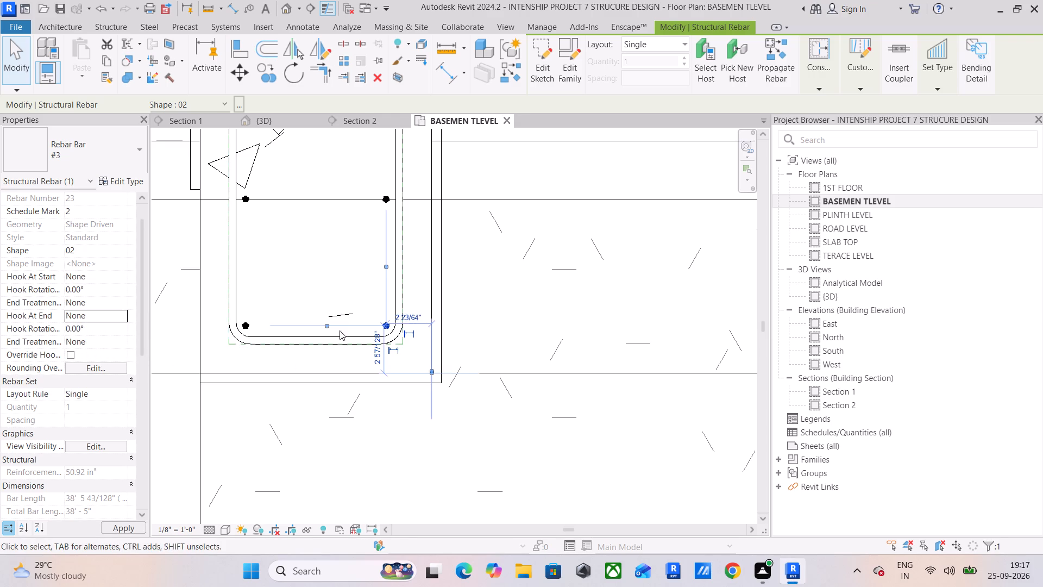
Set both the end and start hooks of the northwest corner bar in the second column east of the stair-corner column to None.
middle_click_drag(342, 317, 274, 451)
scroll(275, 449, "down", 6)
middle_click_drag(361, 414, 162, 389)
scroll(192, 382, "down", 5)
middle_click_drag(374, 382, 221, 363)
scroll(314, 329, "up", 15)
left_click(332, 332)
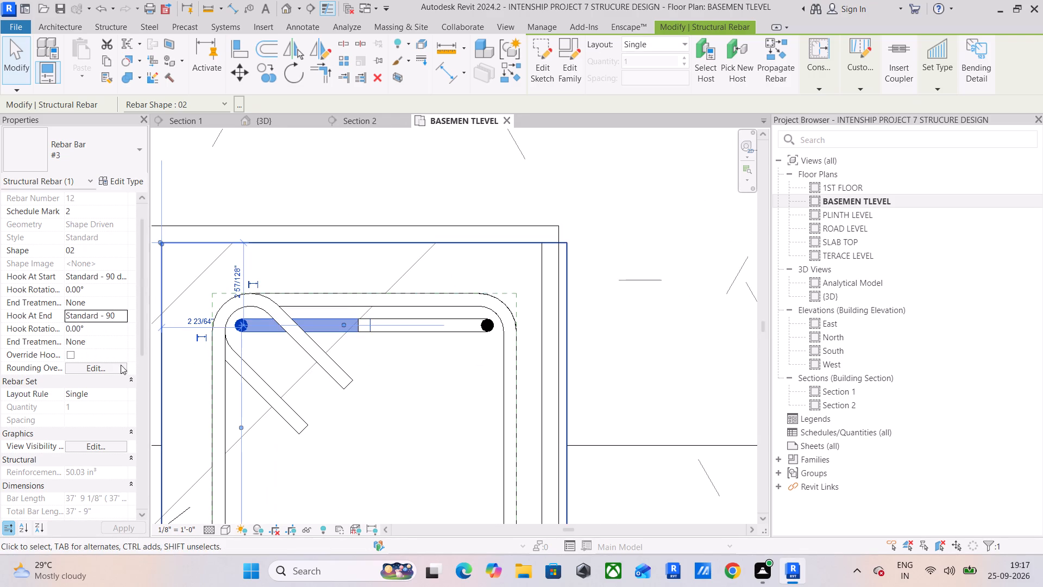
left_click(123, 317)
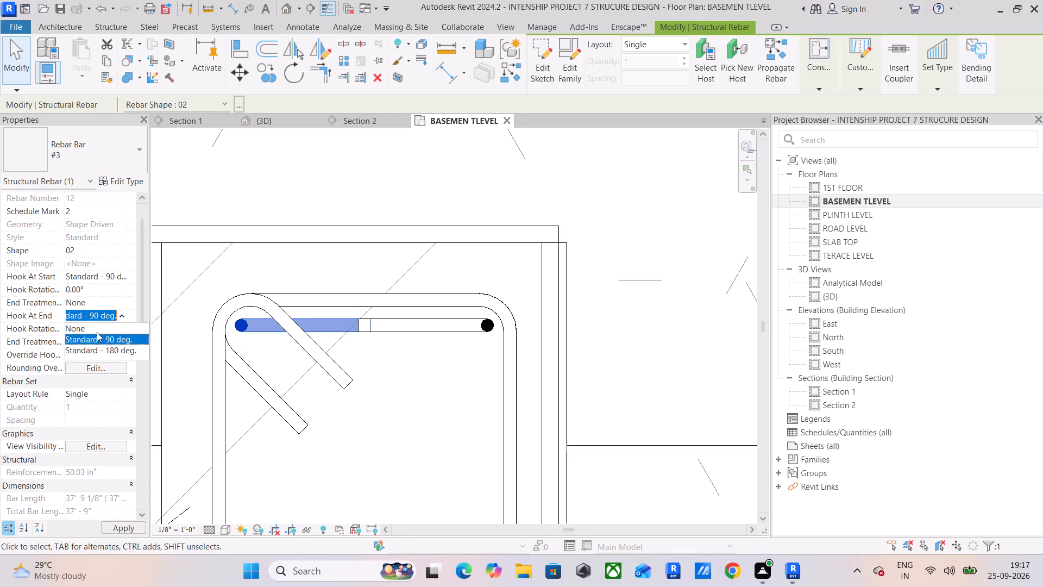
left_click(97, 327)
left_click(122, 273)
left_click(110, 286)
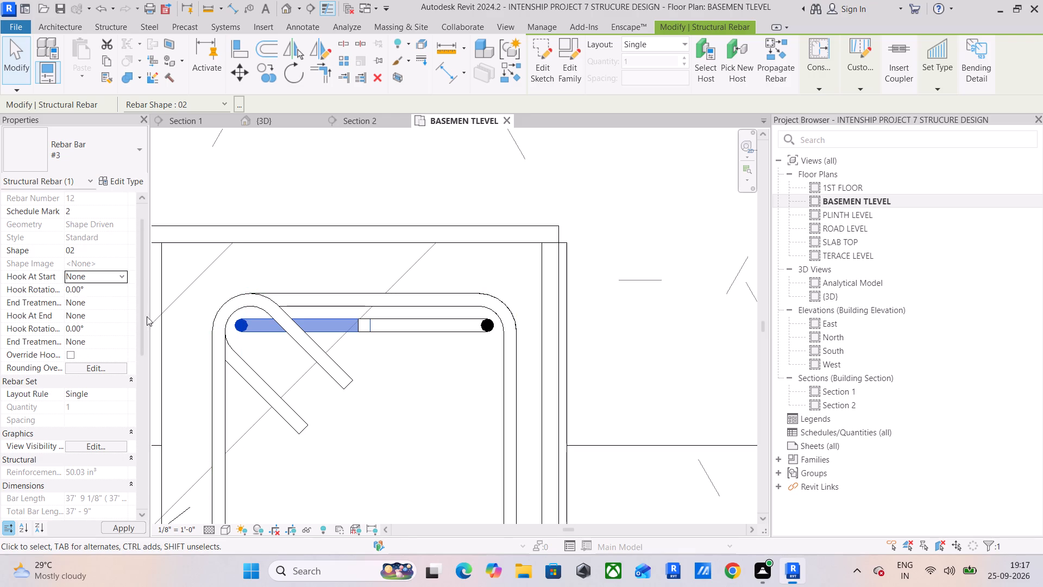
Set both the start and end hooks of the northeast corner bar in the second column east of the stair-corner column to None.
left_click(375, 334)
left_click(118, 279)
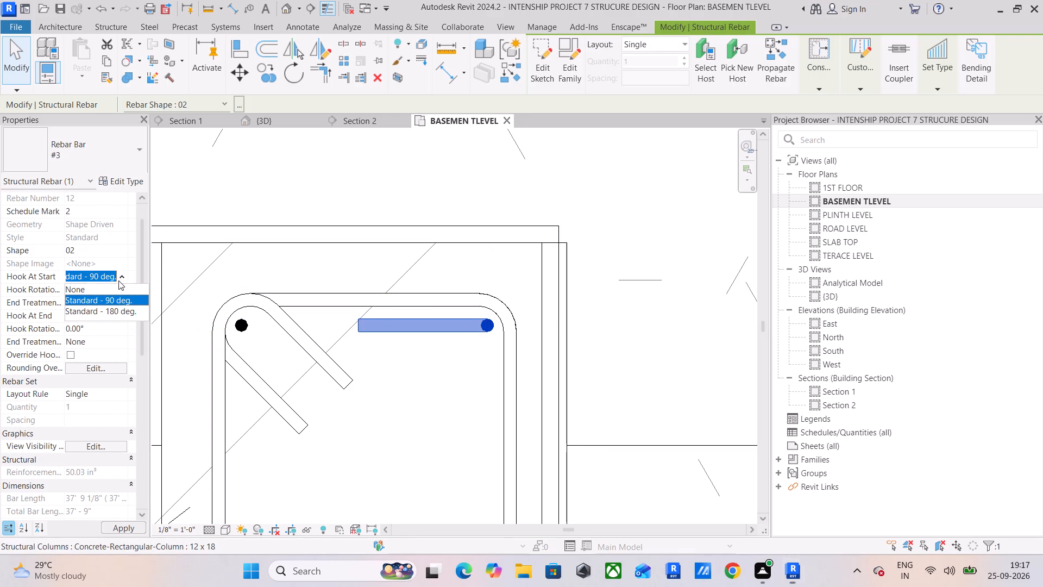
left_click(114, 291)
left_click(120, 313)
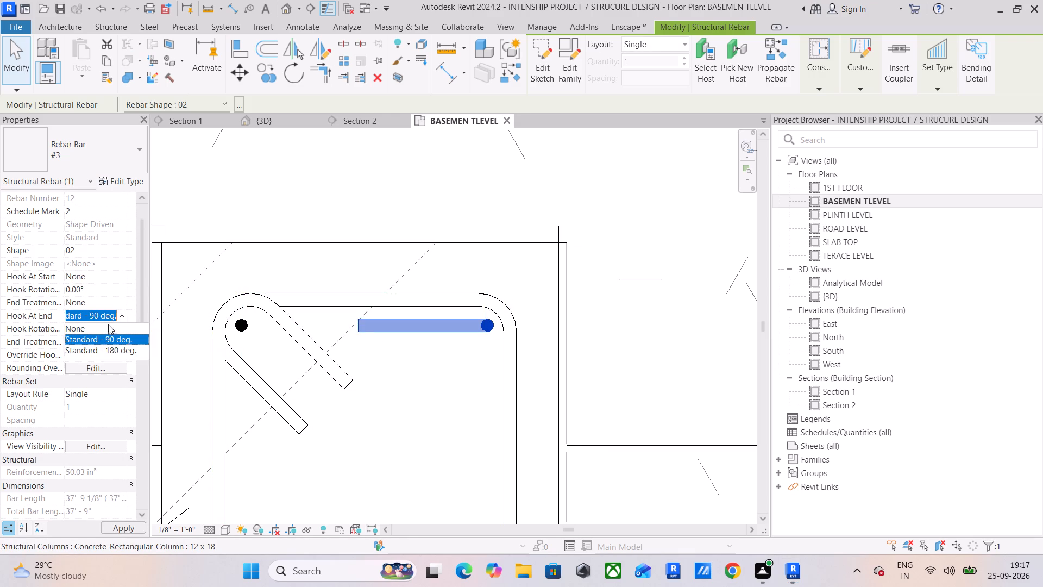
left_click(108, 325)
Set both the end and start hooks of the southwest corner bar in the second column east of the stair-corner column to None.
middle_click_drag(286, 388, 285, 246)
scroll(269, 417, "down", 5)
middle_click_drag(269, 417, 296, 333)
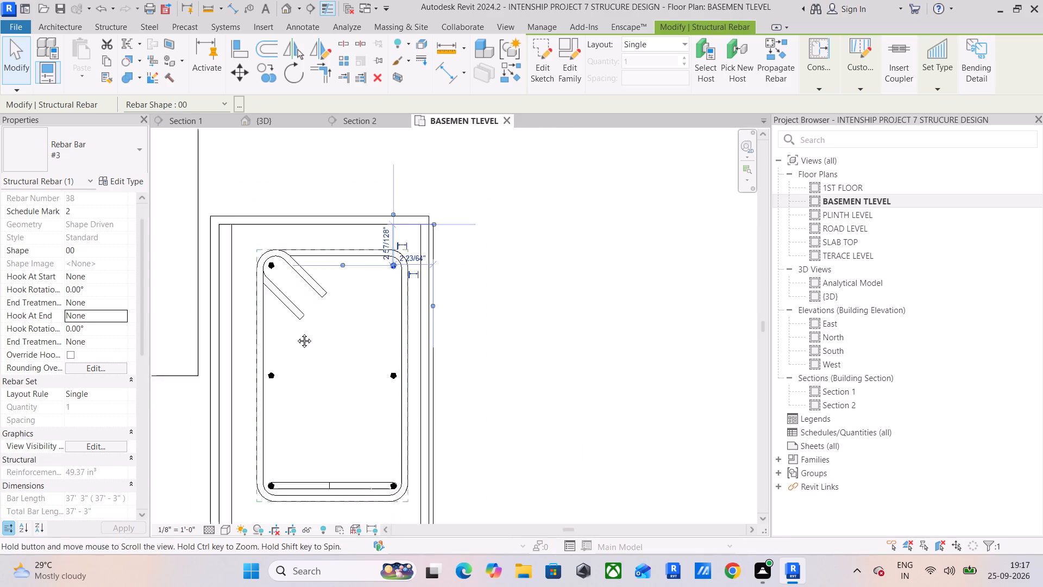
middle_click_drag(296, 333, 297, 258)
scroll(304, 345, "up", 5)
left_click(314, 380)
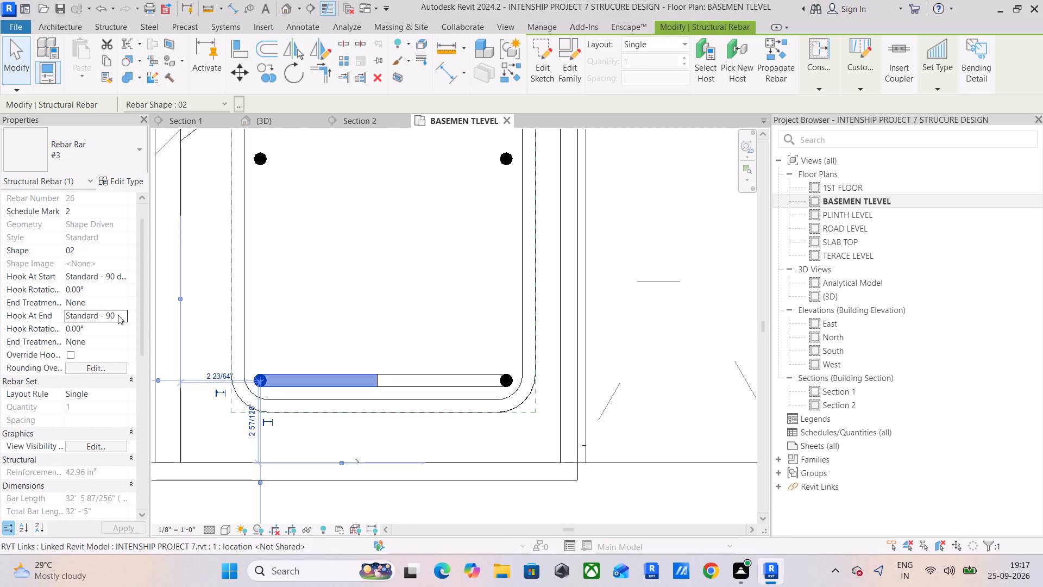
left_click(118, 315)
left_click(114, 327)
left_click(122, 278)
left_click(114, 290)
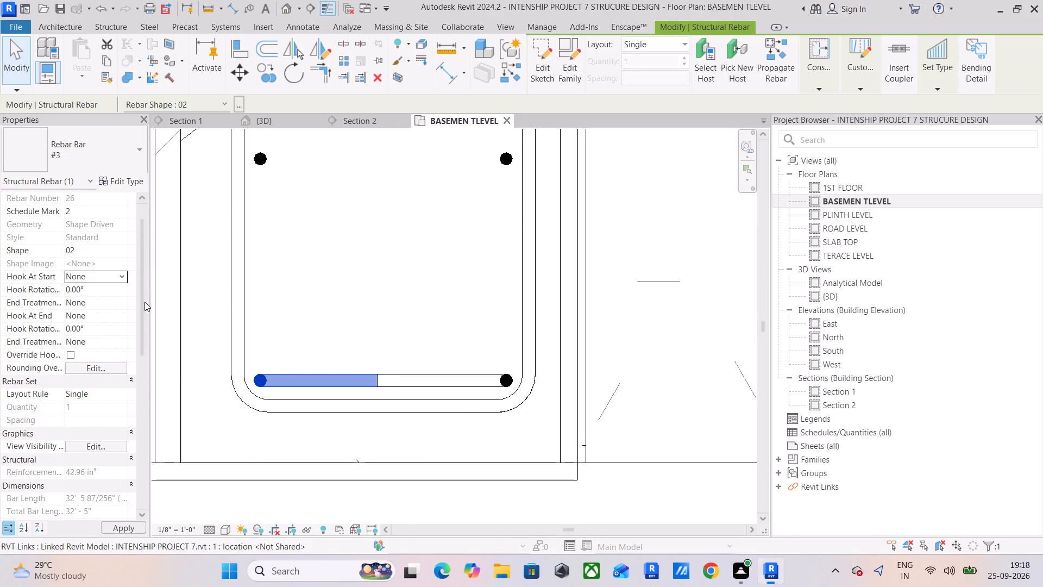
Set both the start and end hooks of the southeast corner bar in the second column east of the stair-corner column to None.
left_click(393, 374)
left_click(119, 274)
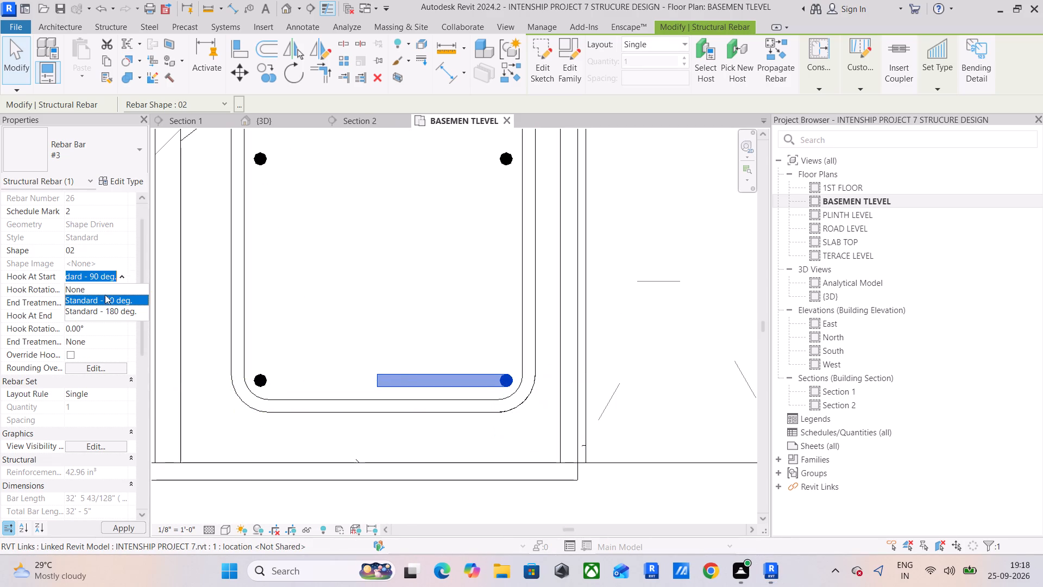
left_click(105, 295)
left_click(121, 277)
left_click(105, 286)
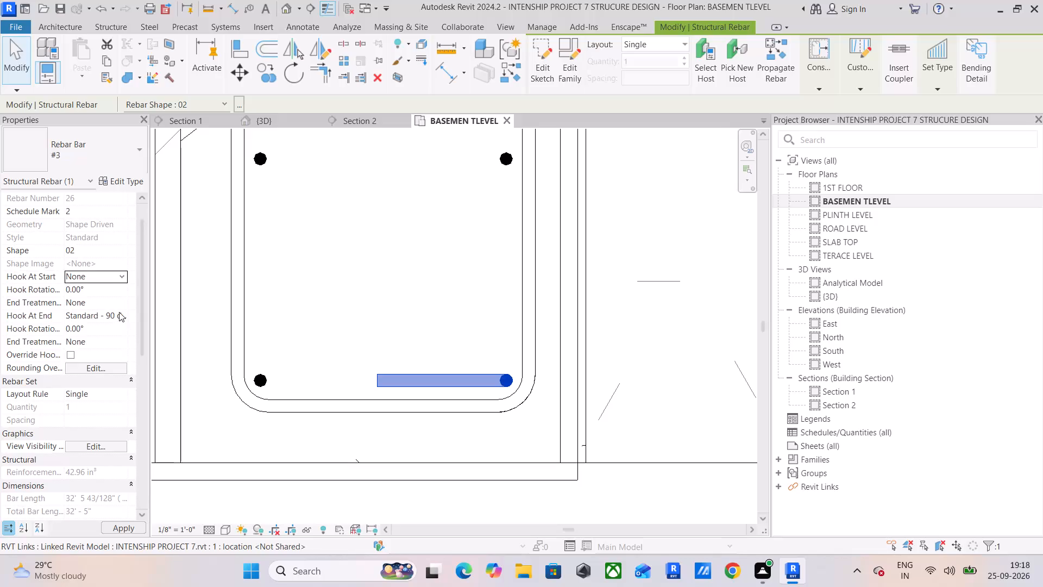
left_click(119, 312)
left_click(104, 328)
Set both the end and start hooks of the northeast corner bar in the third column east of the stair-corner column to None.
scroll(282, 286, "down", 5)
middle_click_drag(391, 296, 234, 345)
scroll(254, 334, "down", 5)
middle_click_drag(355, 330, 210, 349)
scroll(318, 349, "down", 4)
middle_click_drag(459, 345, 193, 351)
scroll(256, 304, "up", 5)
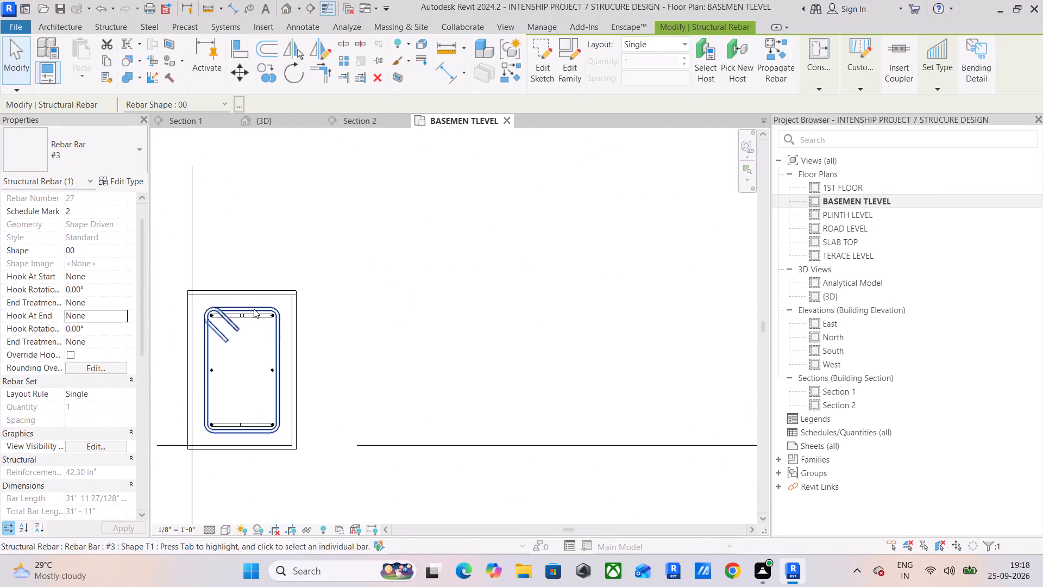
scroll(254, 309, "up", 8)
left_click(255, 318)
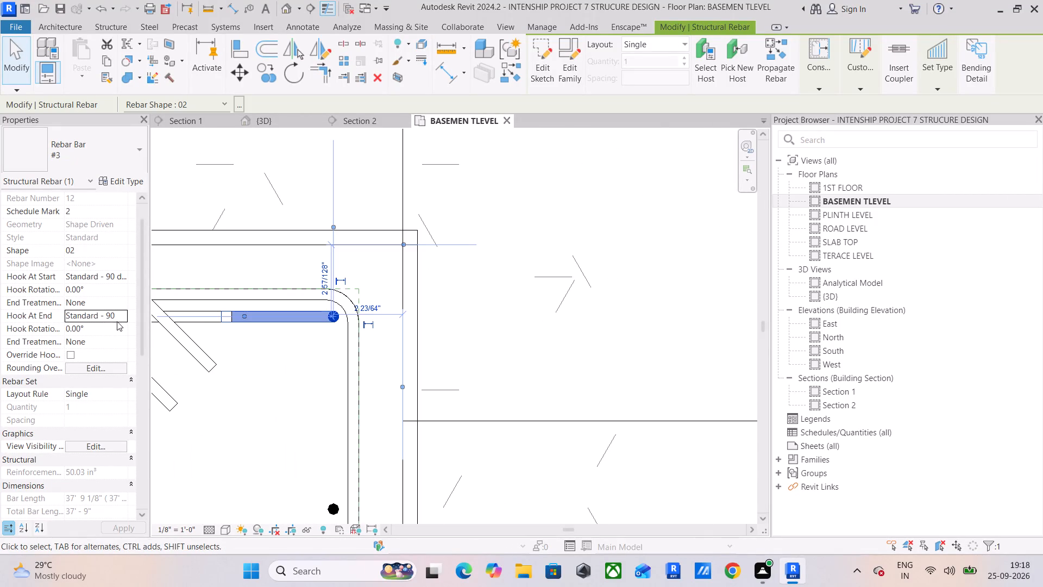
left_click(118, 320)
left_click(111, 330)
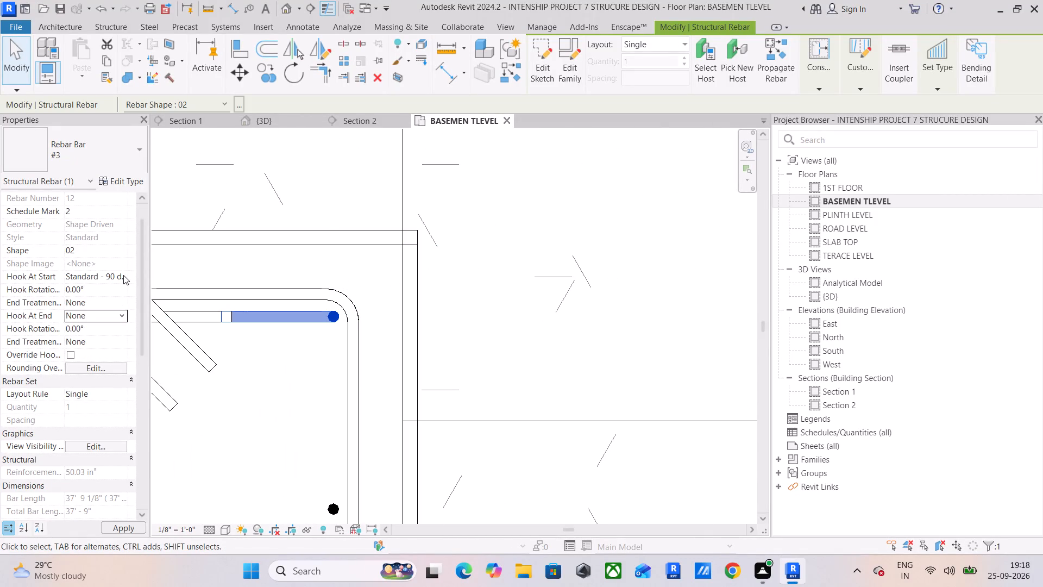
left_click(123, 275)
left_click(116, 289)
Set both the start and end hooks of the northwest corner bar in the third column east of the stair-corner column to None.
middle_click_drag(150, 320, 339, 296)
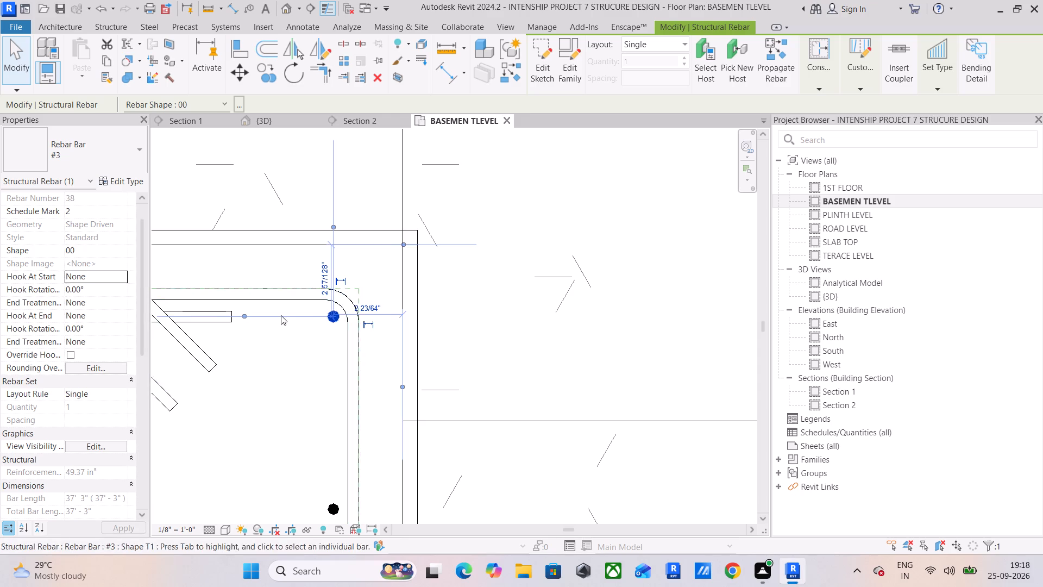
middle_click_drag(281, 315, 406, 294)
left_click(306, 295)
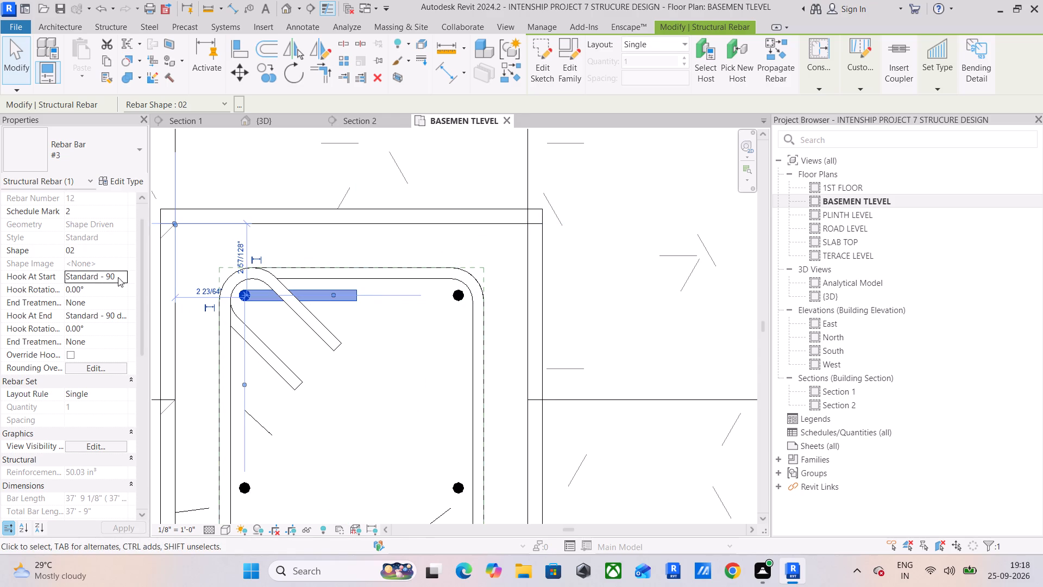
left_click(123, 276)
left_click(79, 293)
left_click(105, 314)
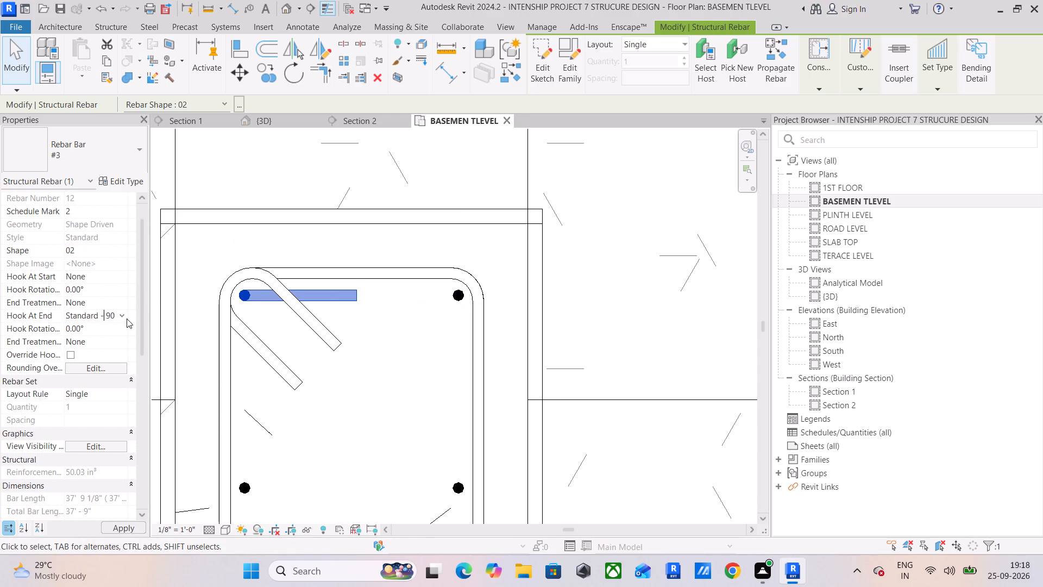
left_click(120, 314)
left_click(95, 327)
Set both the end and start hooks of the southwest corner bar in the third column east of the stair-corner column to None.
middle_click_drag(242, 346, 234, 230)
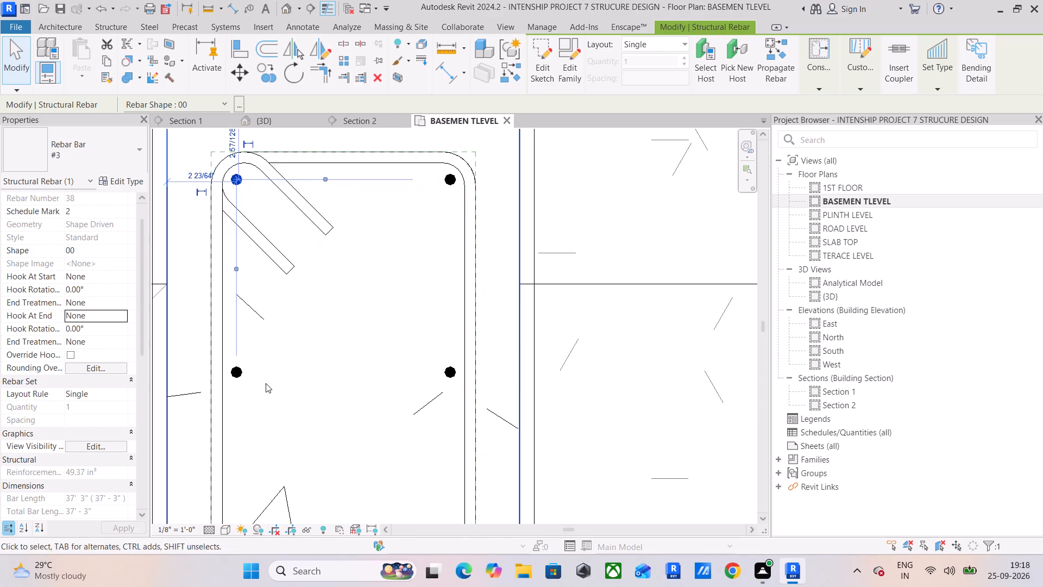
scroll(266, 383, "down", 4)
middle_click_drag(267, 383, 272, 276)
left_click(293, 375)
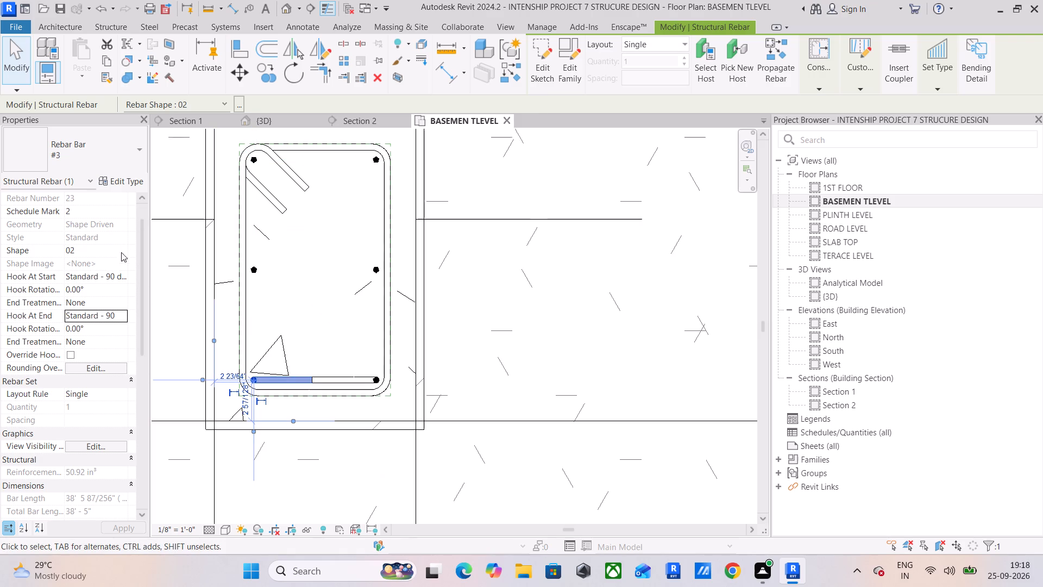
left_click(121, 277)
left_click(110, 295)
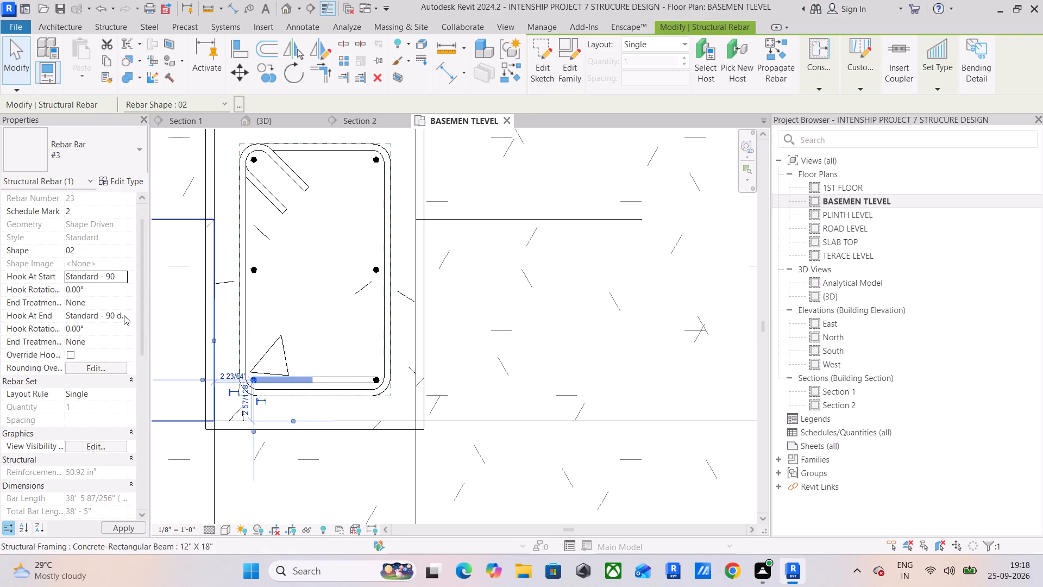
left_click(124, 315)
left_click(105, 328)
left_click(117, 274)
left_click(104, 291)
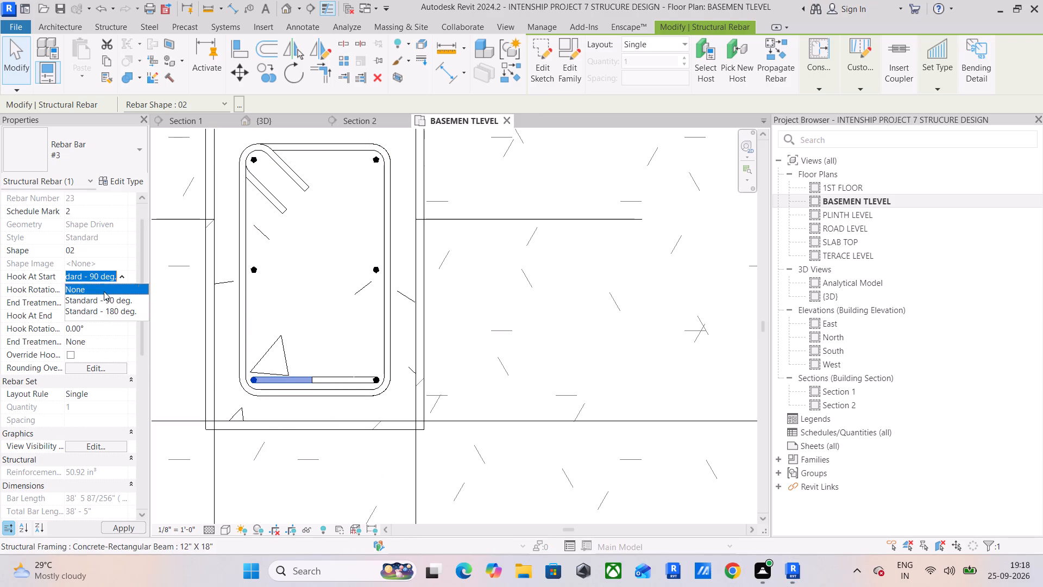
Set both the start and end hooks of the southeast corner bar in the third column east of the stair-corner column to None.
left_click(325, 374)
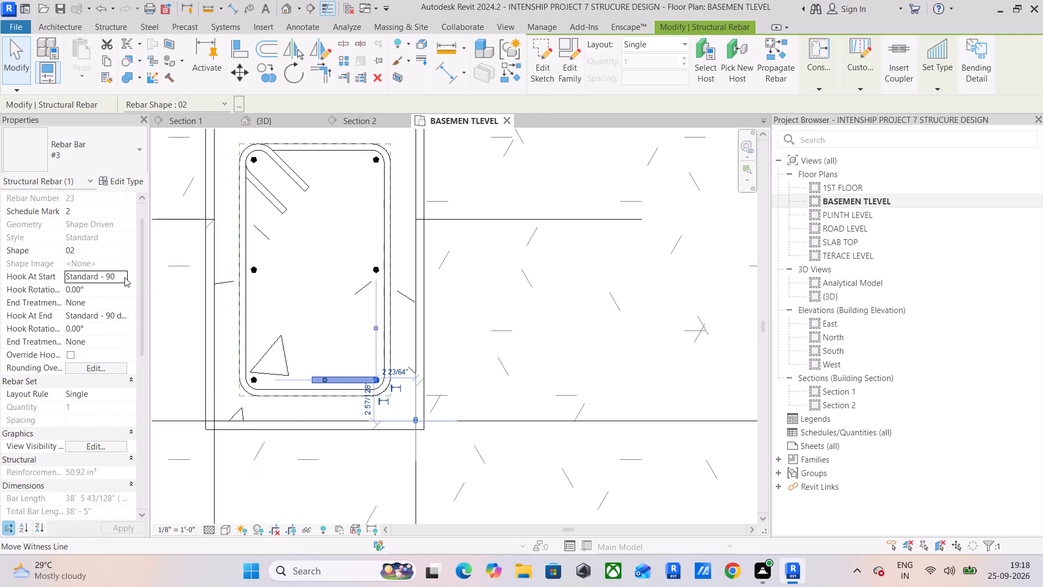
left_click(124, 277)
left_click(104, 289)
left_click(121, 315)
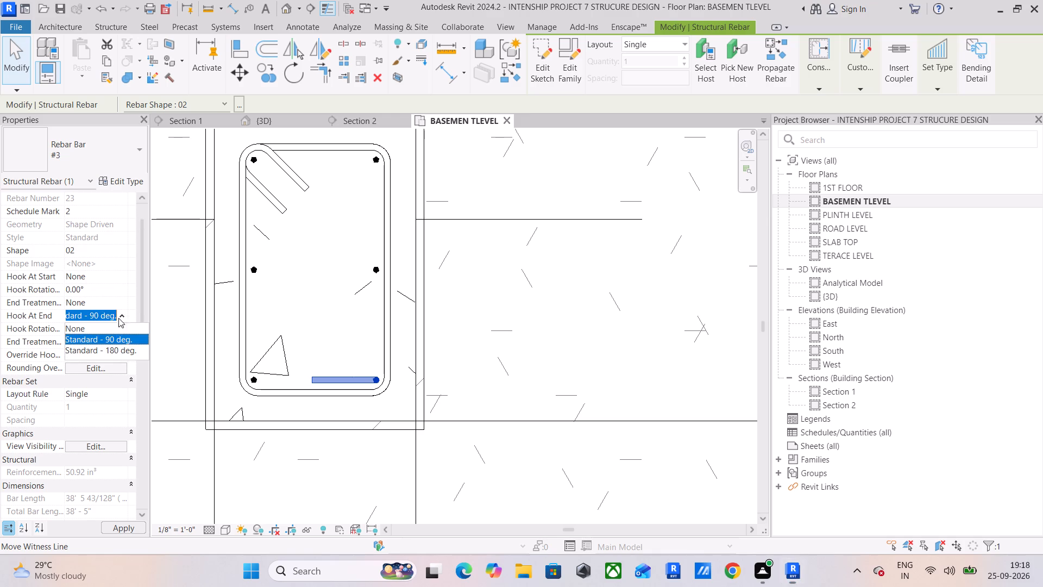
left_click(110, 328)
Set both the start and end hooks of the northeast corner bar in the easternmost column on grid B to None.
scroll(400, 282, "down", 6)
middle_click_drag(420, 280, 154, 291)
scroll(154, 291, "up", 1)
scroll(183, 302, "down", 7)
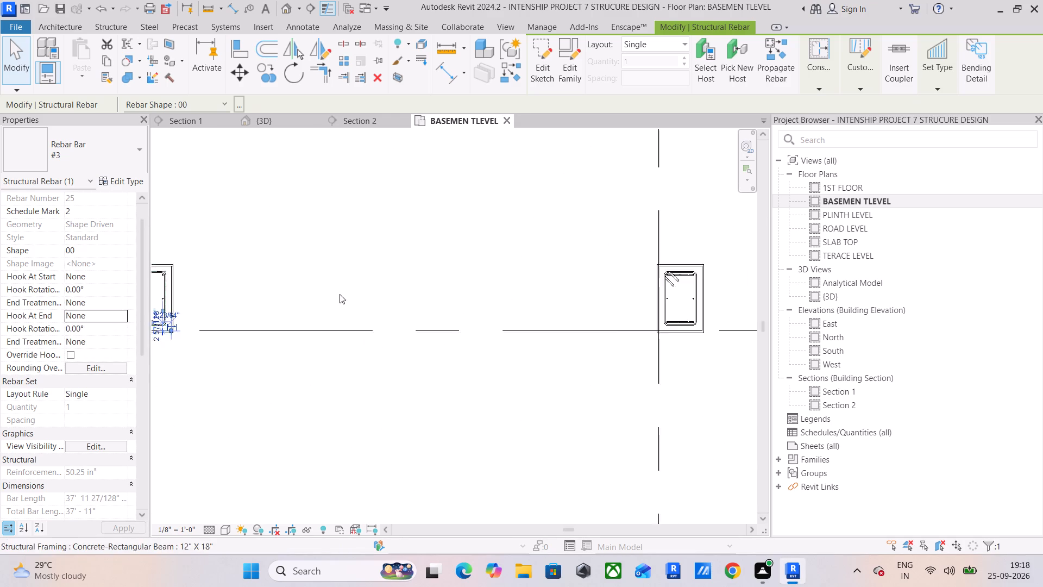
scroll(340, 294, "down", 3)
middle_click_drag(451, 285, 173, 285)
scroll(253, 289, "up", 16)
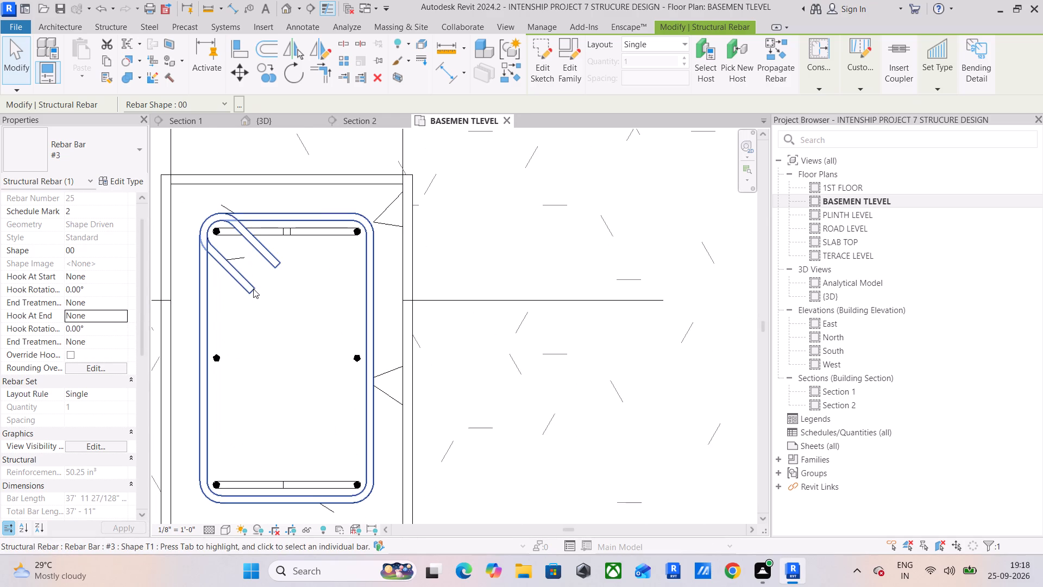
left_click(325, 227)
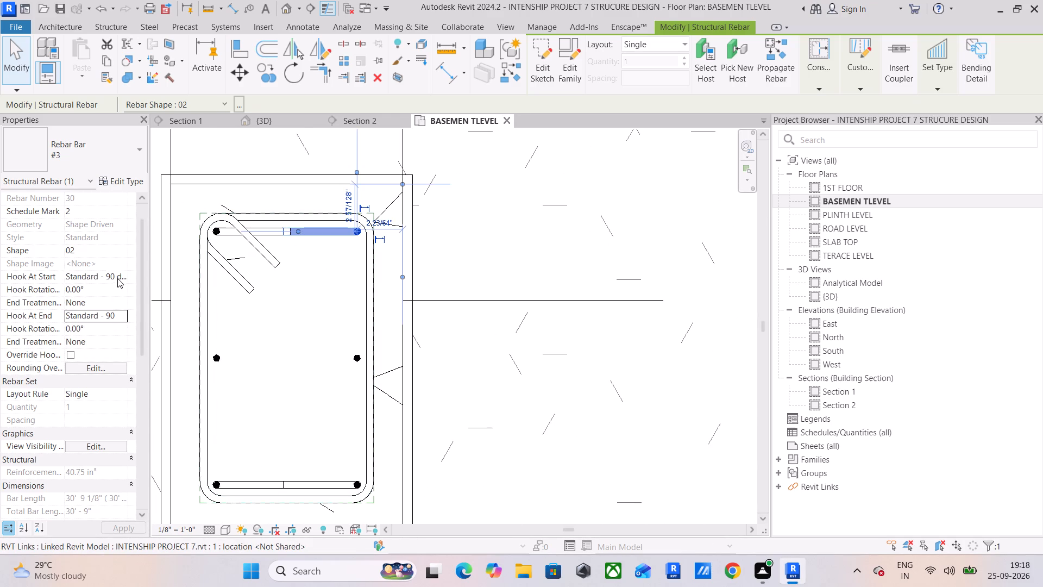
left_click(118, 275)
left_click(113, 290)
left_click(122, 317)
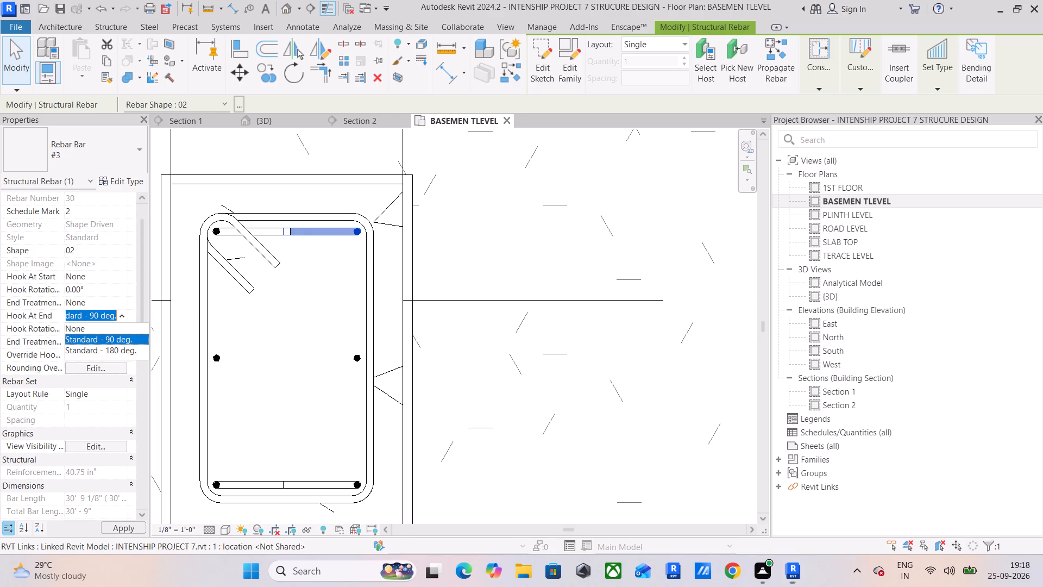
left_click(102, 327)
Set both the start and end hooks of the northwest corner bar in the easternmost column on grid B to None.
left_click(284, 235)
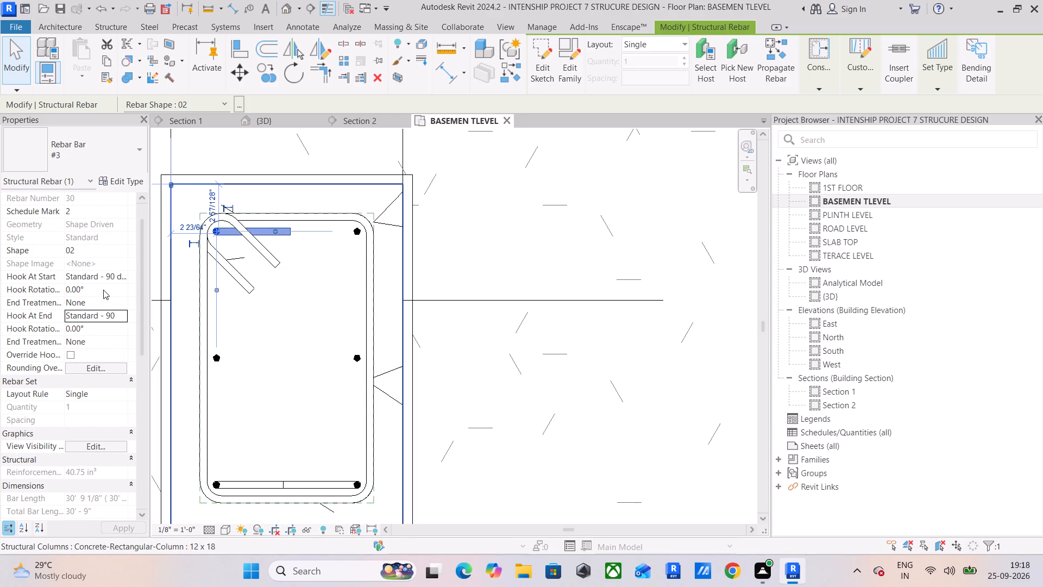
left_click(120, 278)
left_click(101, 292)
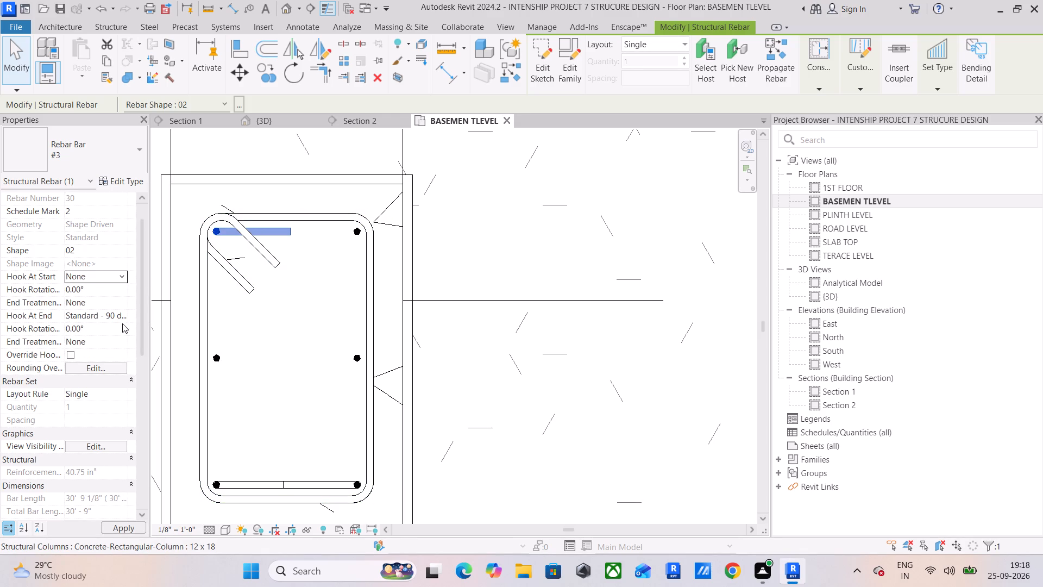
left_click(123, 315)
left_click(99, 328)
Set both the end and start hooks of the southwest corner bar in the easternmost column on grid B to None.
middle_click_drag(228, 370, 212, 291)
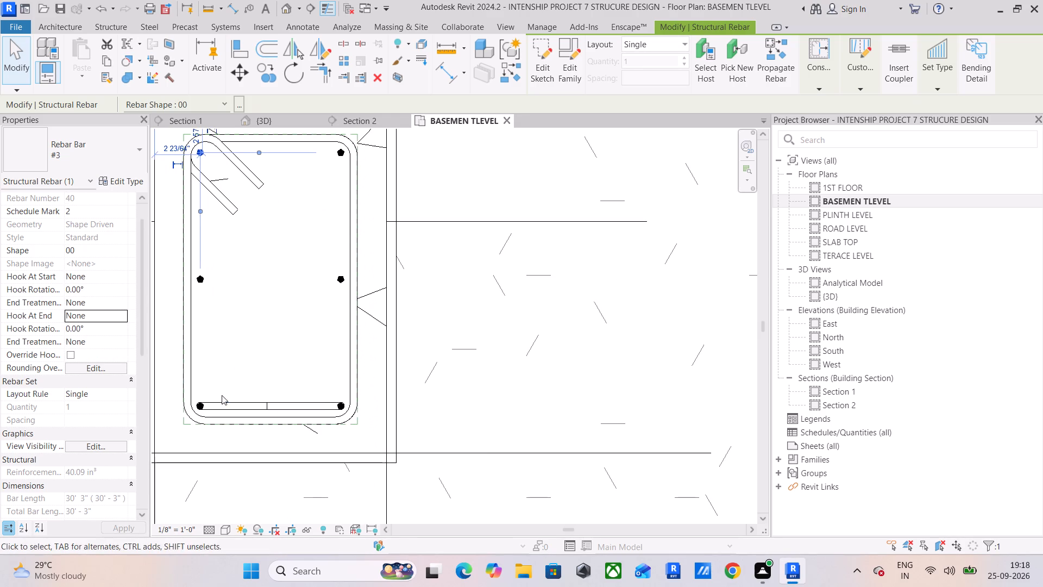
left_click(225, 403)
left_click(122, 317)
left_click(112, 328)
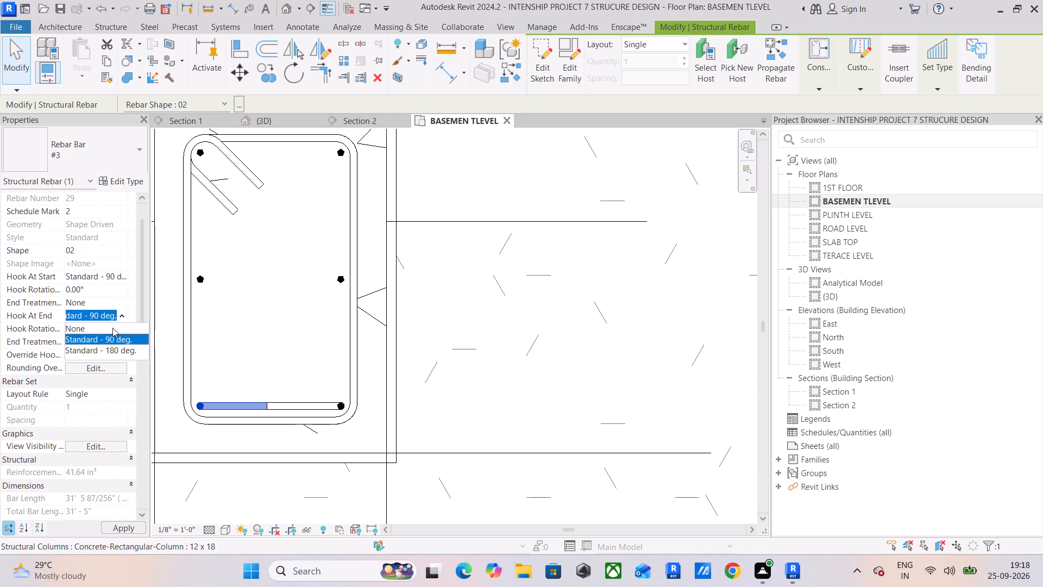
left_click(120, 277)
left_click(119, 290)
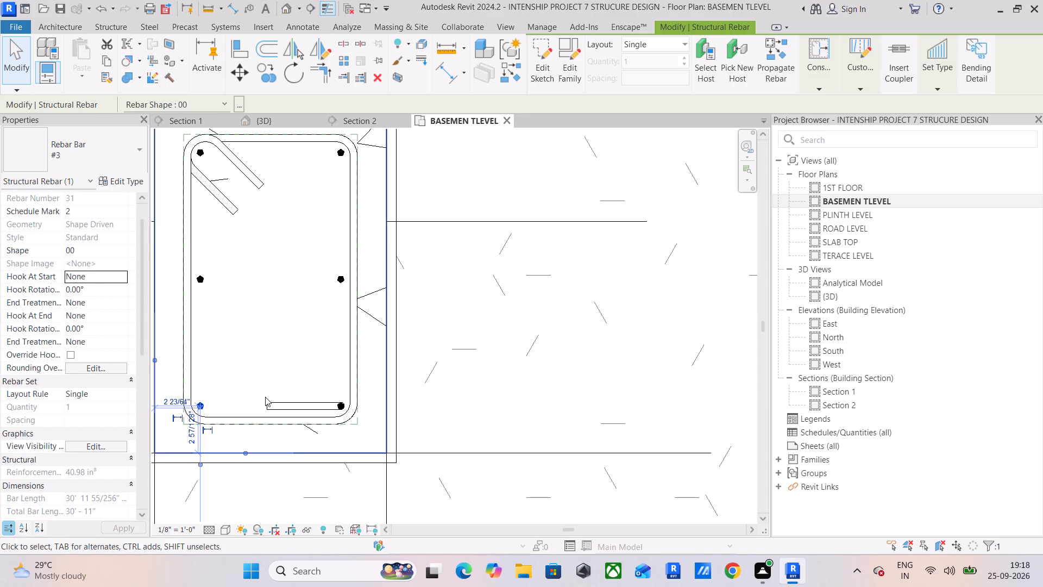
Set both the start and end hooks of the southeast corner bar in the easternmost column on grid B to None.
left_click(271, 401)
left_click(121, 272)
left_click(104, 286)
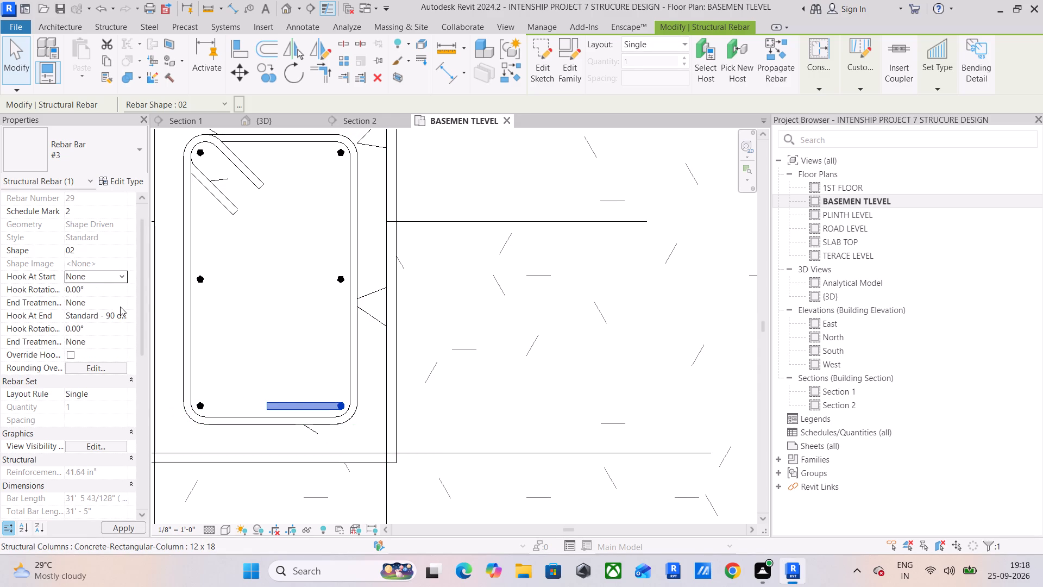
left_click(121, 316)
left_click(116, 326)
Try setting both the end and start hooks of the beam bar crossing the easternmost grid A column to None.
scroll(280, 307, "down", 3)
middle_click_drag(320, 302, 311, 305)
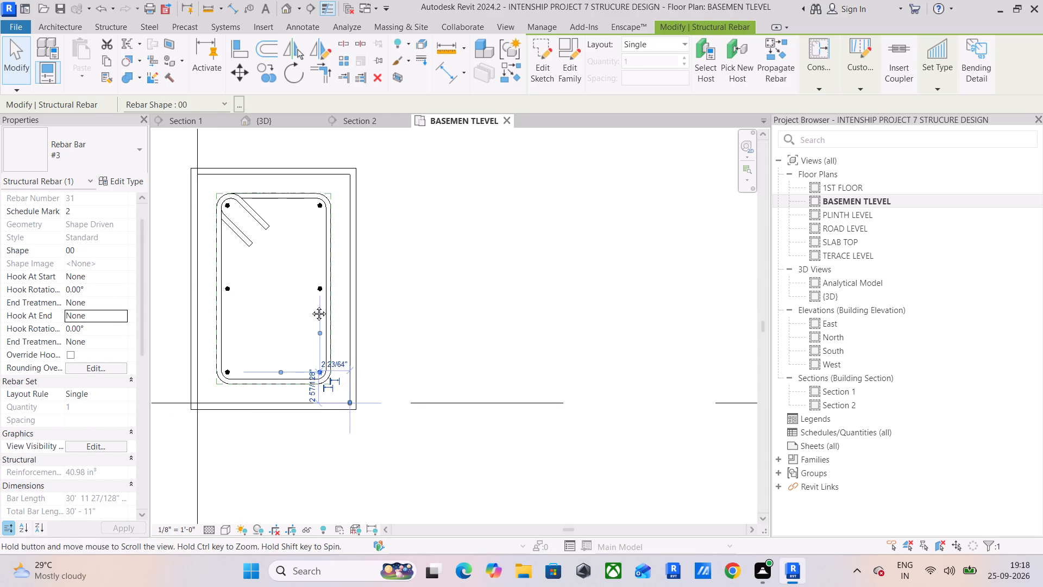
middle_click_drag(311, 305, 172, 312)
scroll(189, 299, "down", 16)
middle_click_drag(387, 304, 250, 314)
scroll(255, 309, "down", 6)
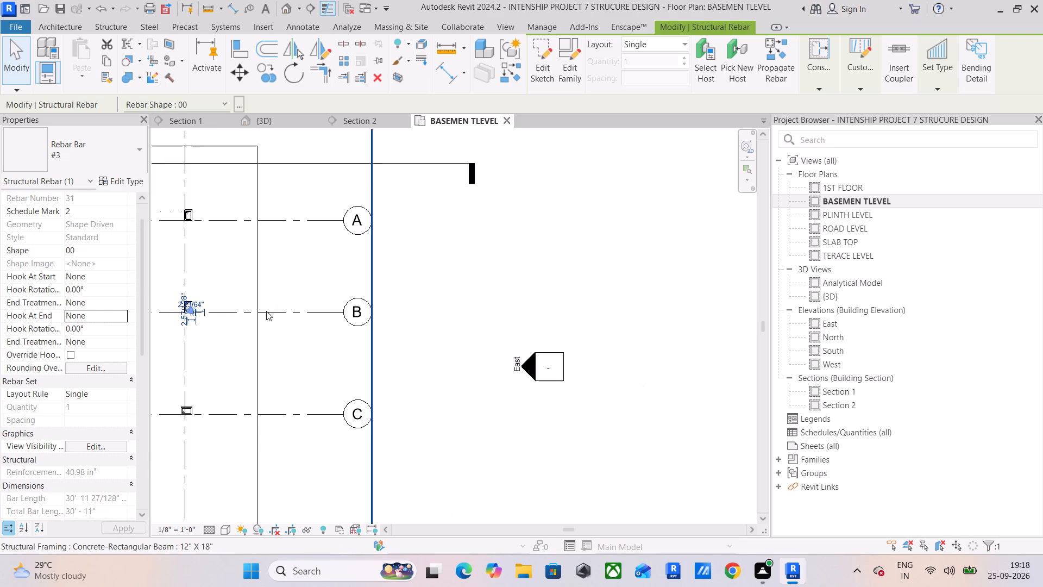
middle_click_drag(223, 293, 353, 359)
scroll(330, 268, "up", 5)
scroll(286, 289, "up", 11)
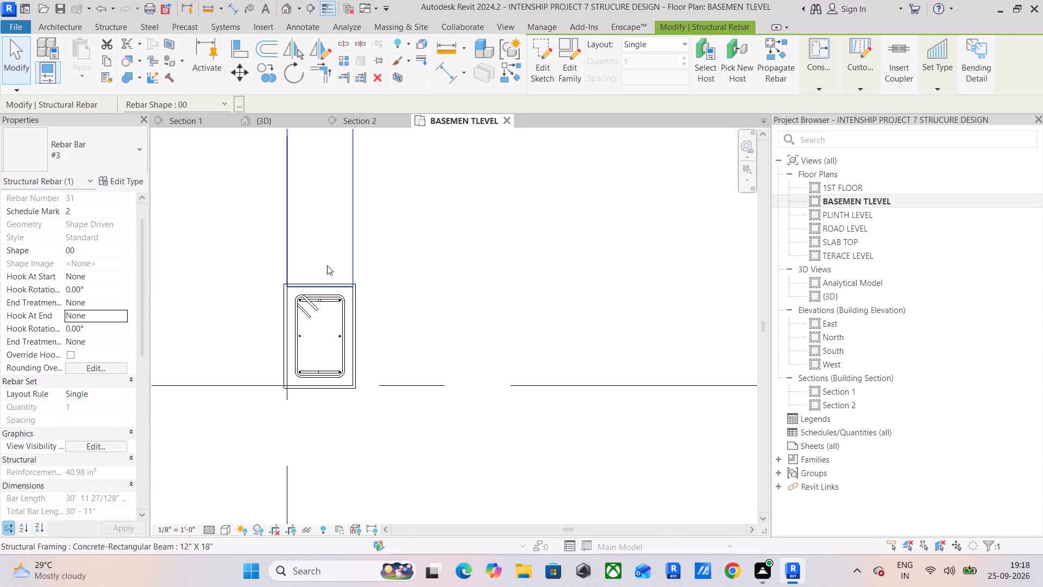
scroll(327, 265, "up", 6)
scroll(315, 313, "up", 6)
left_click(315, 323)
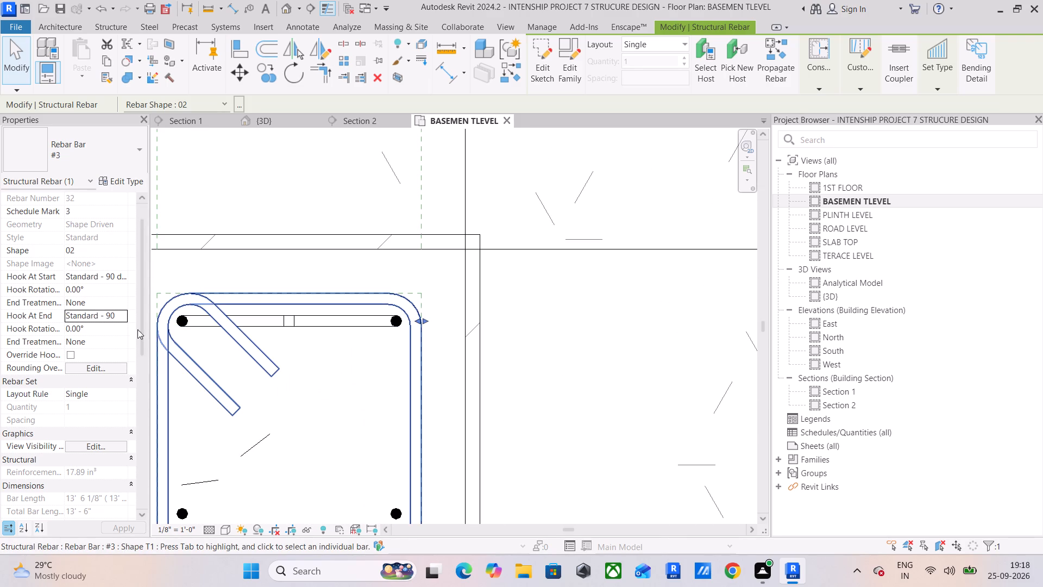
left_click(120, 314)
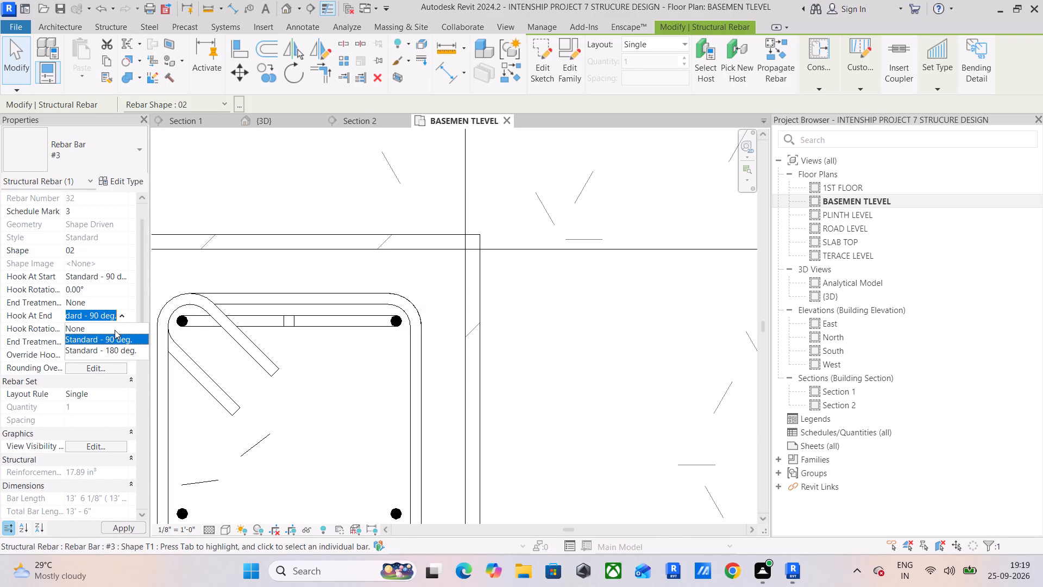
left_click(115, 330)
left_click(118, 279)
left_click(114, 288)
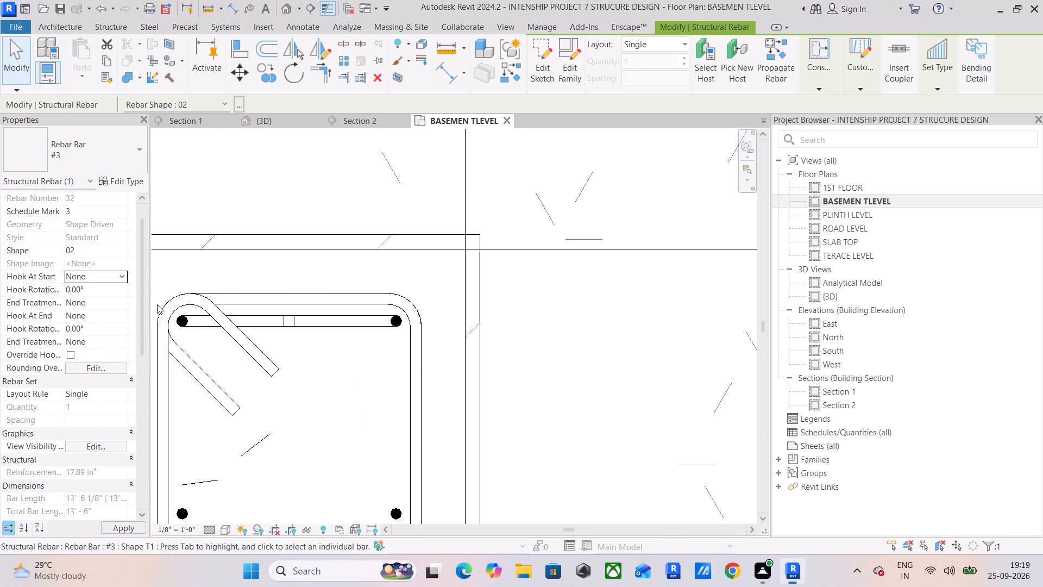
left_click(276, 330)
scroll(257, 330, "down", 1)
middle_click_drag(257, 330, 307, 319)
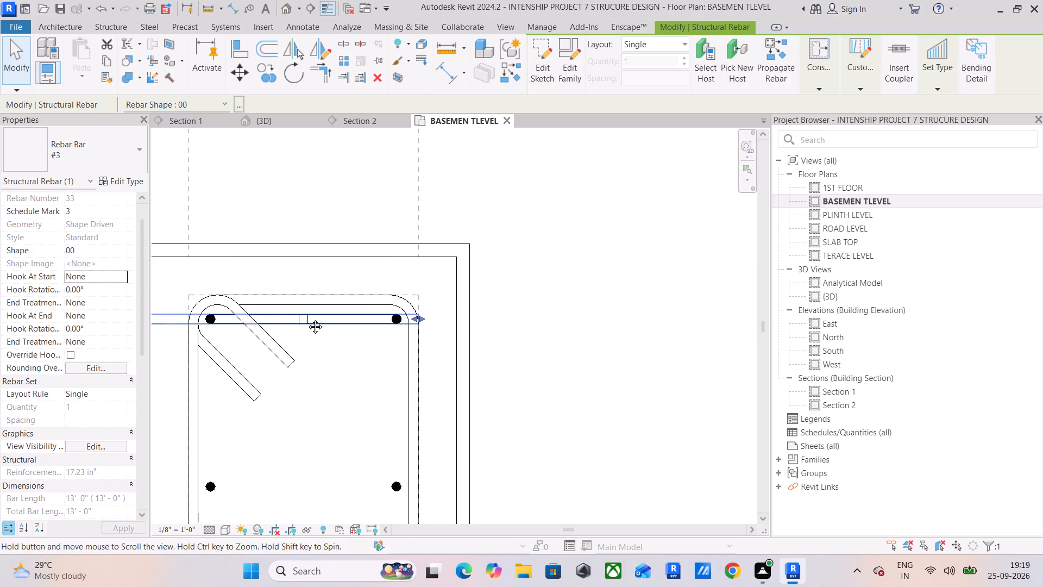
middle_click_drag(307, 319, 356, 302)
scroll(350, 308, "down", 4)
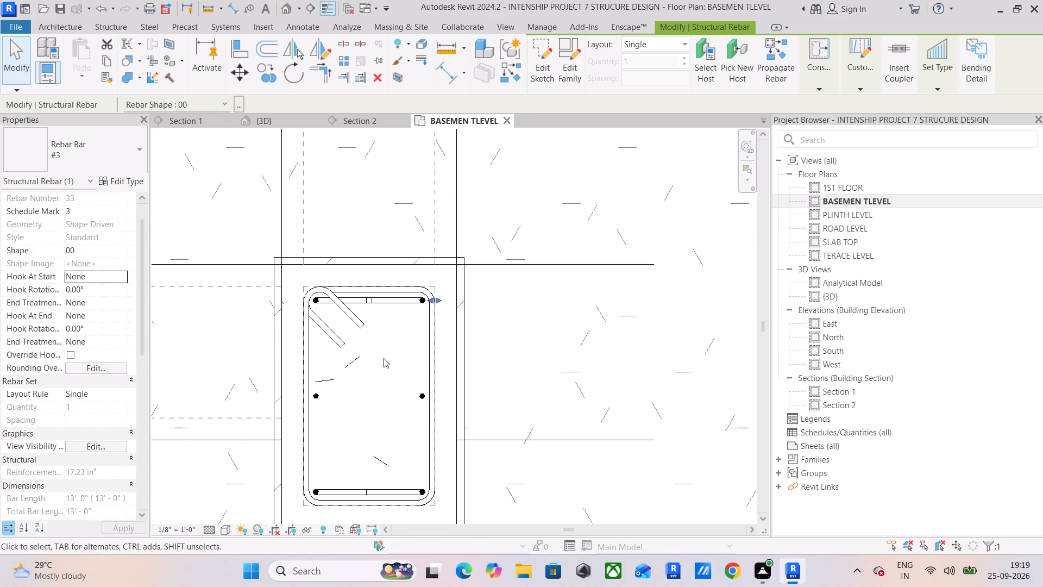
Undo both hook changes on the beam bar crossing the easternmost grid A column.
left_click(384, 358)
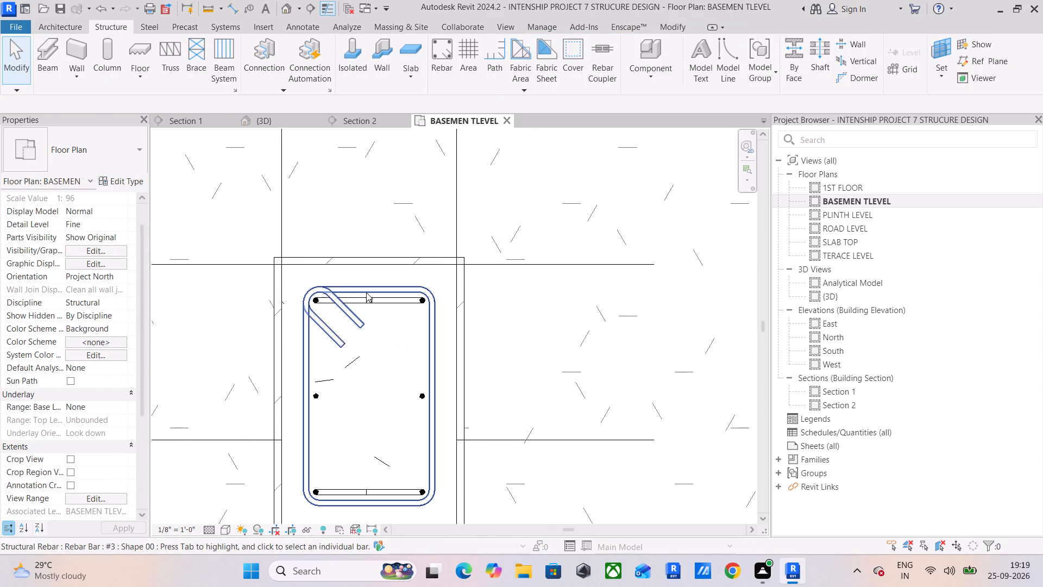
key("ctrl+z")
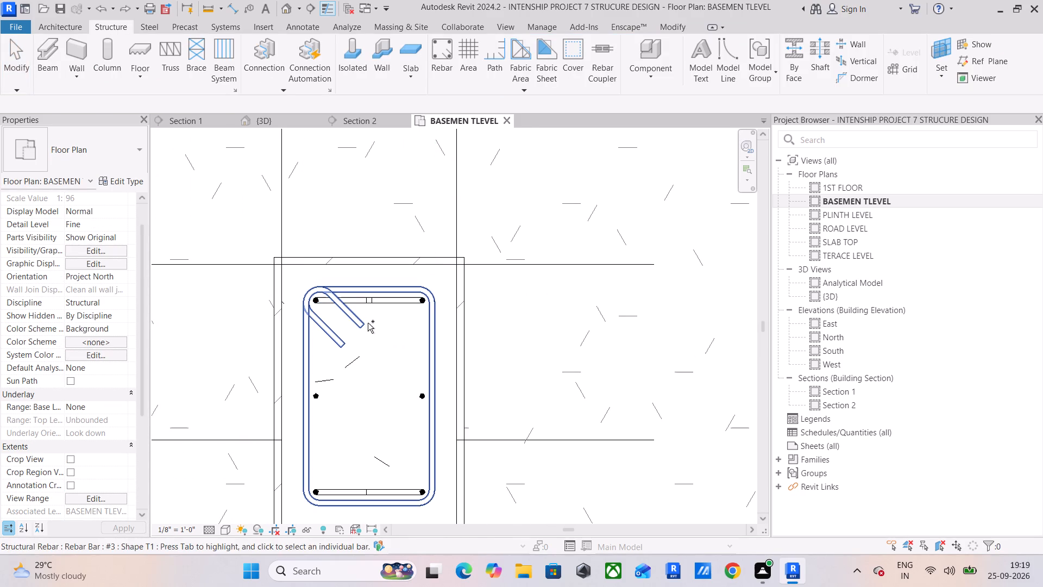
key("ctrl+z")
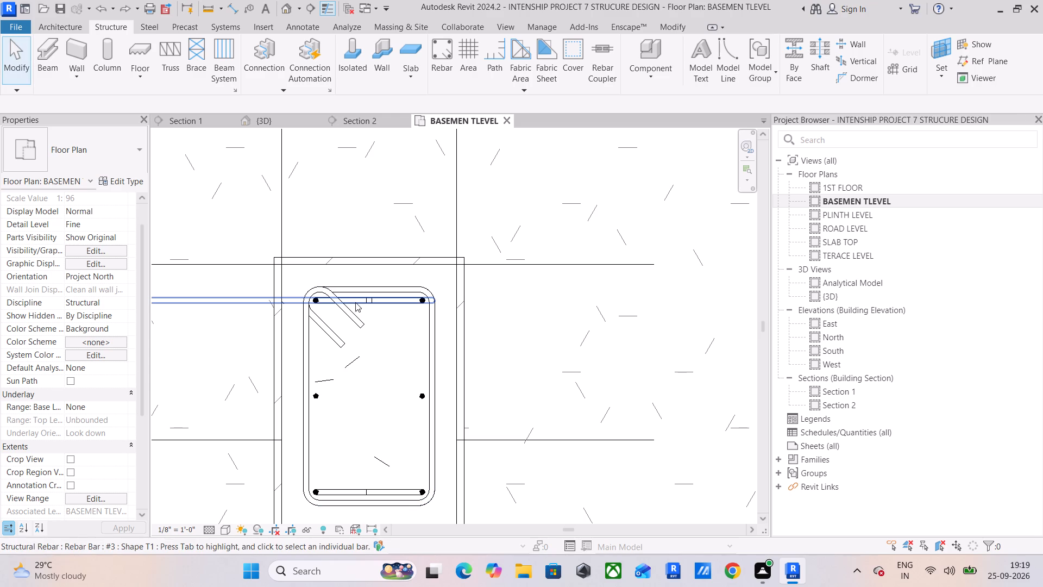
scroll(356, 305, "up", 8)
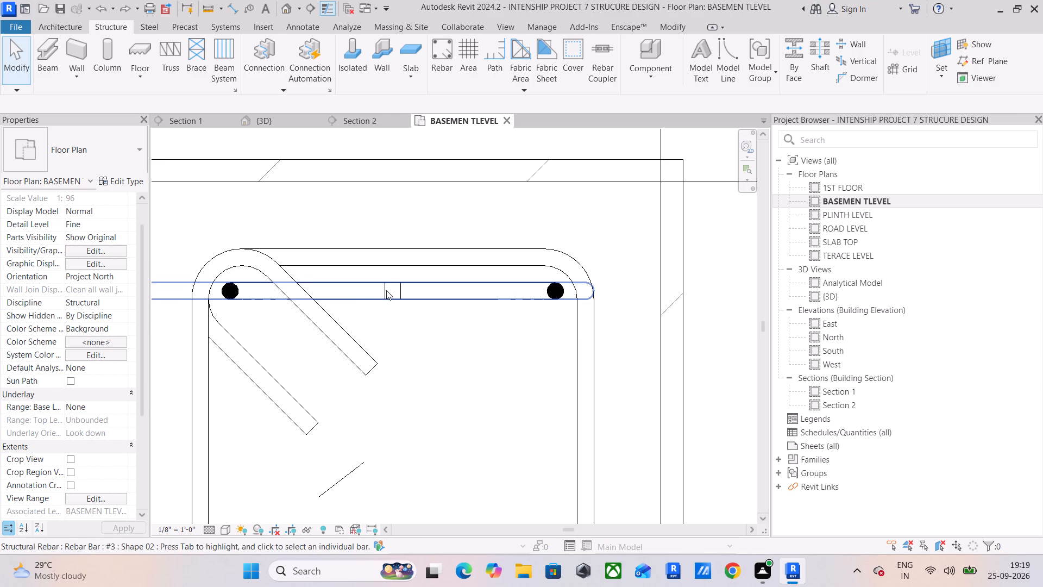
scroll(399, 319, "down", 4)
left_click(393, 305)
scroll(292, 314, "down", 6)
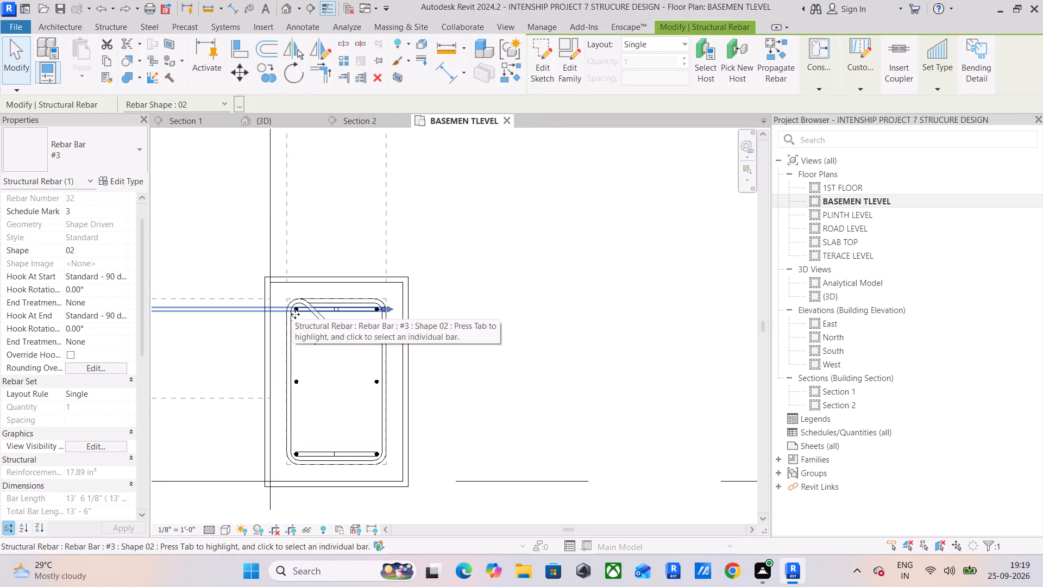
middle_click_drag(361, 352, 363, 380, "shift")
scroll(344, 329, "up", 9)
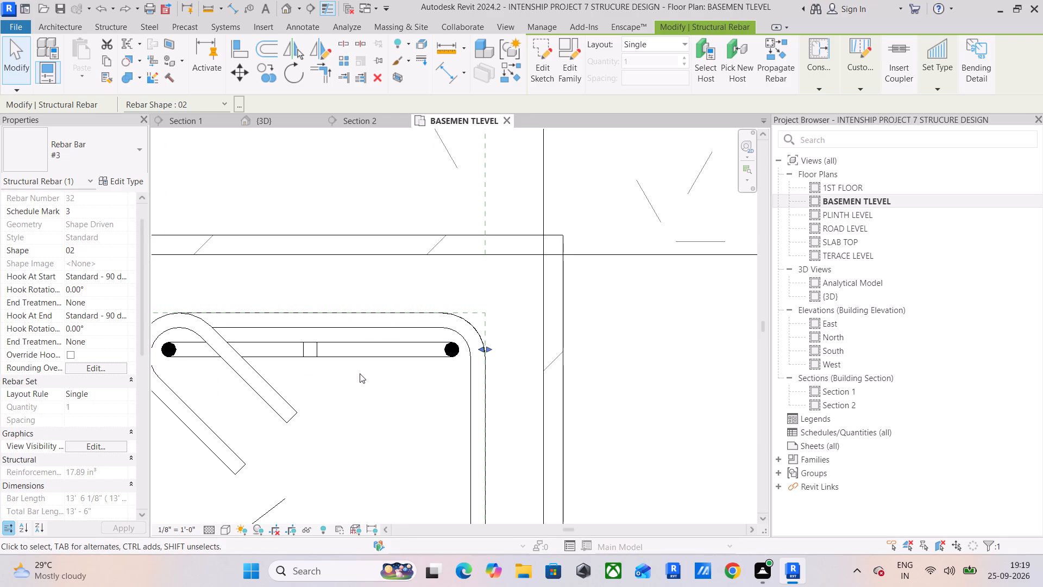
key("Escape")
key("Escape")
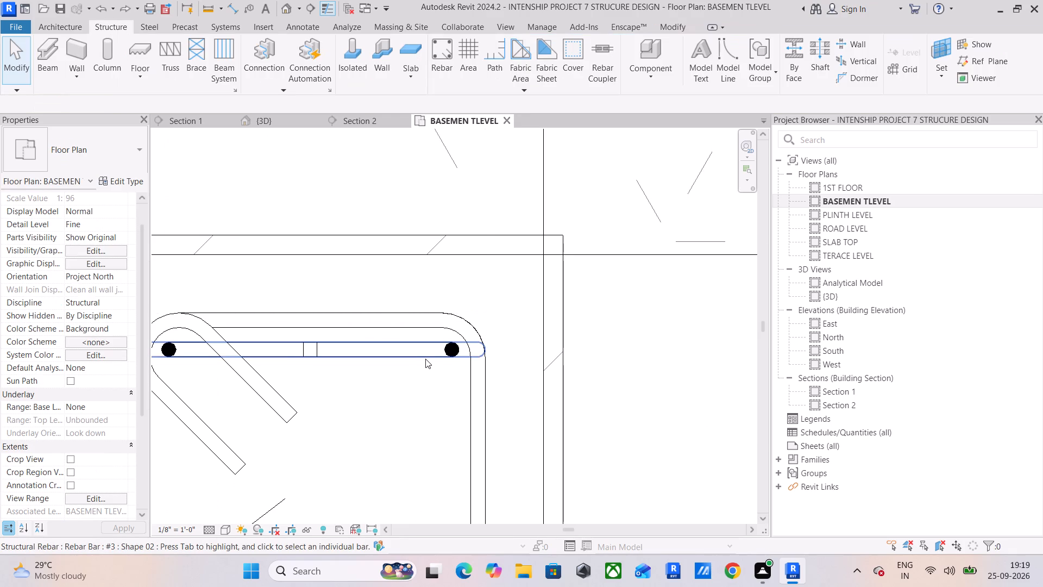
Set both the start and end hooks of the northeast corner bar in the easternmost column on grid A to None.
left_click(447, 349)
scroll(318, 346, "down", 4)
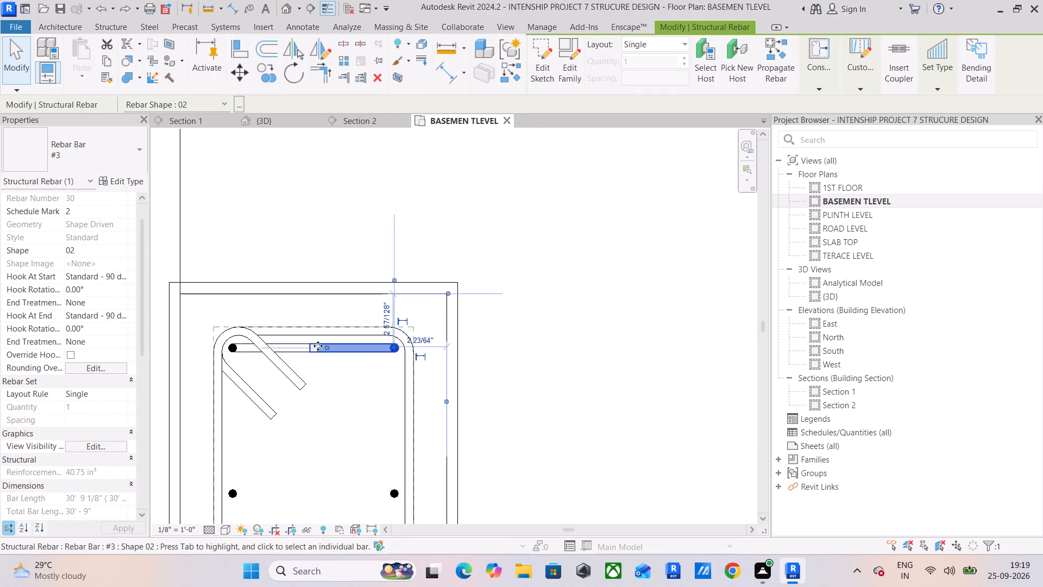
middle_click_drag(318, 346, 384, 346)
left_click(121, 275)
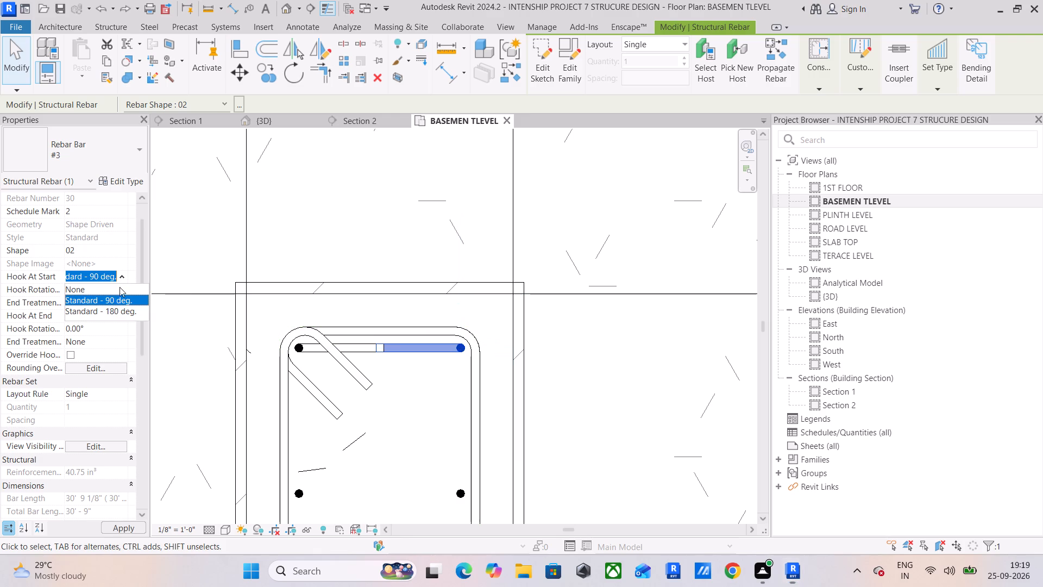
left_click(114, 290)
left_click(125, 315)
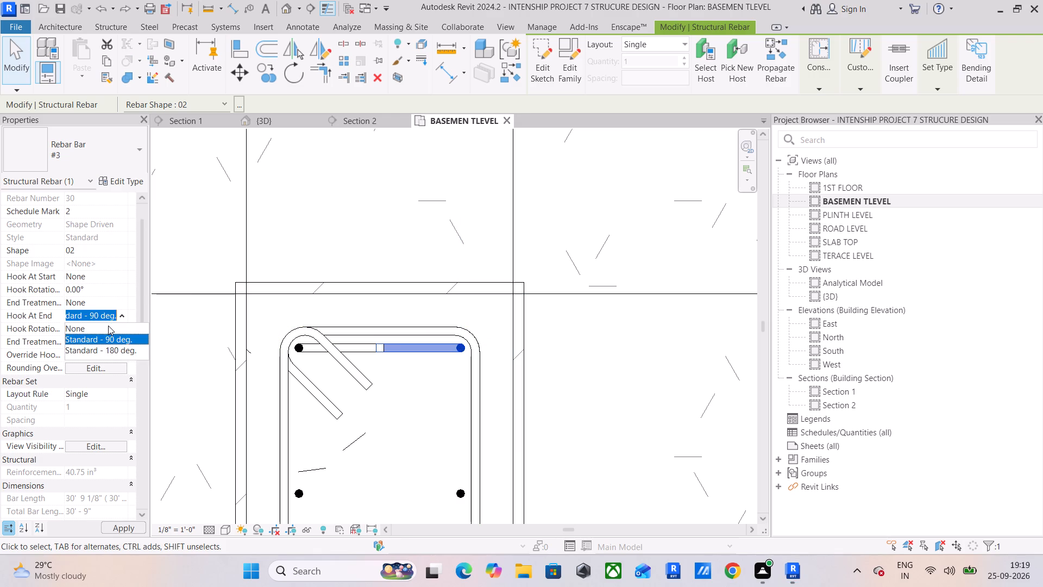
left_click(108, 326)
Set both the end and start hooks of the northwest corner bar in the easternmost column on grid A to None.
left_click(296, 348)
left_click(300, 352)
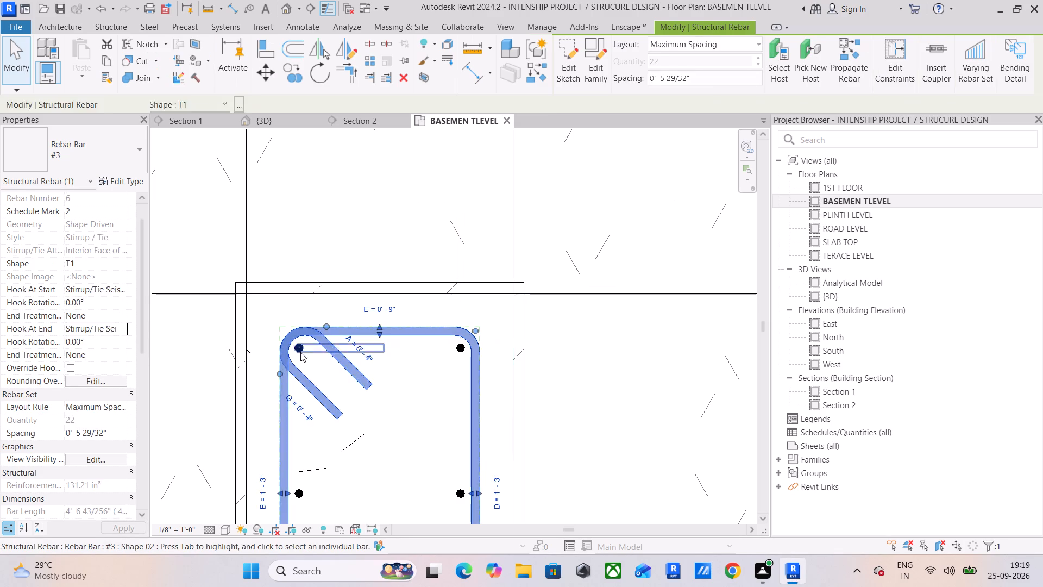
left_click(123, 315)
left_click(121, 331)
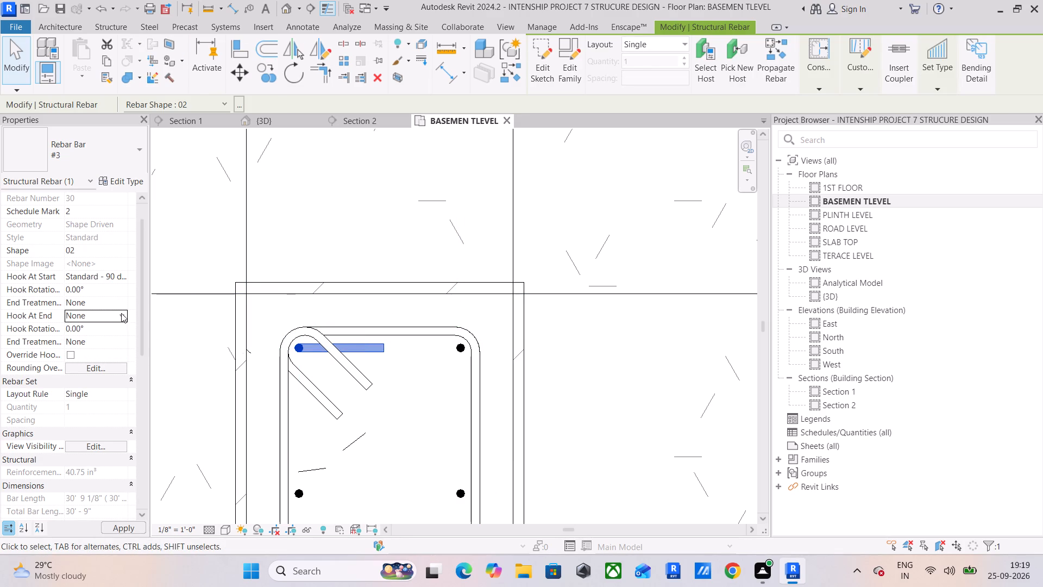
left_click(118, 274)
left_click(108, 290)
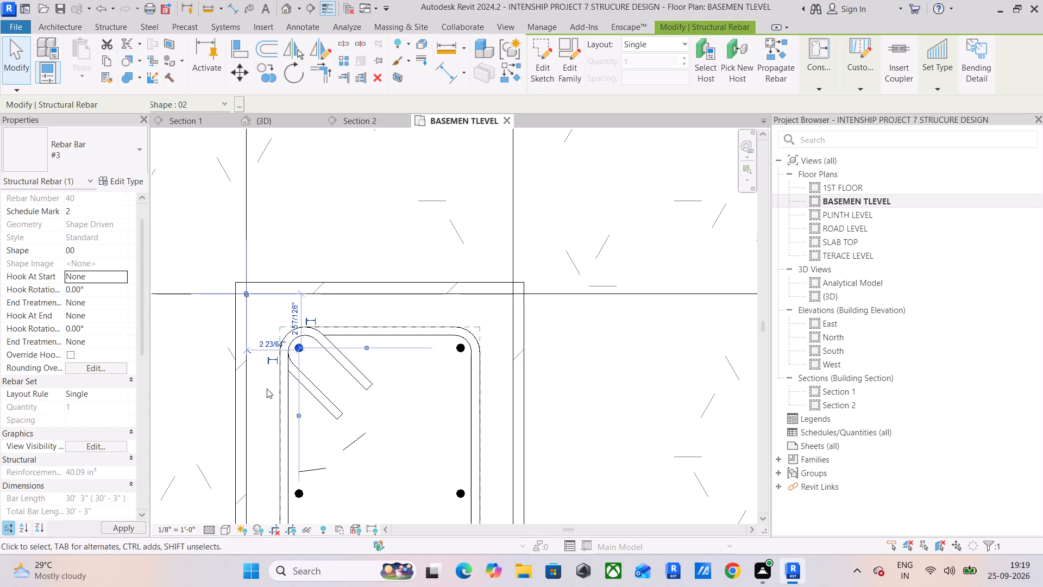
Set both the end and start hooks of the southwest corner bar in the easternmost column on grid A to None.
middle_click_drag(272, 383, 231, 234)
left_click(262, 489)
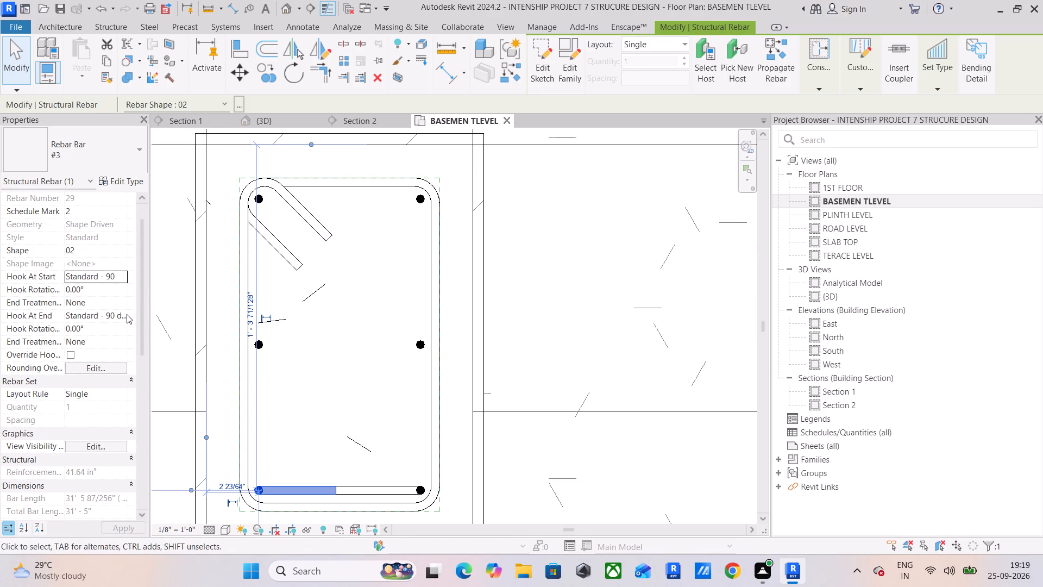
left_click(127, 314)
left_click(113, 327)
left_click(122, 278)
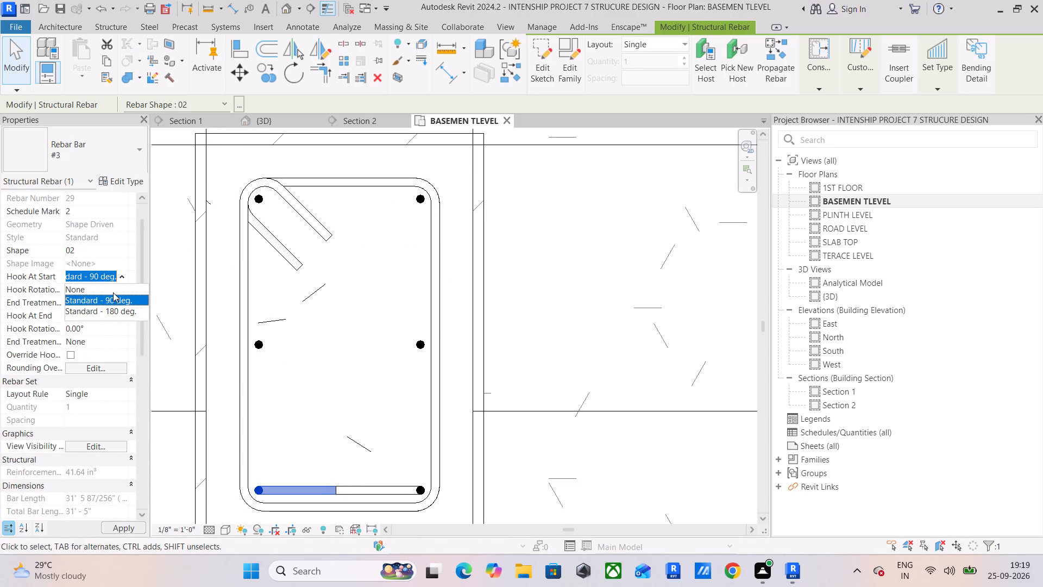
left_click(114, 290)
Set both the start and end hooks of the southeast corner bar in the easternmost column on grid A to None.
middle_click_drag(212, 324, 167, 199)
left_click(329, 365)
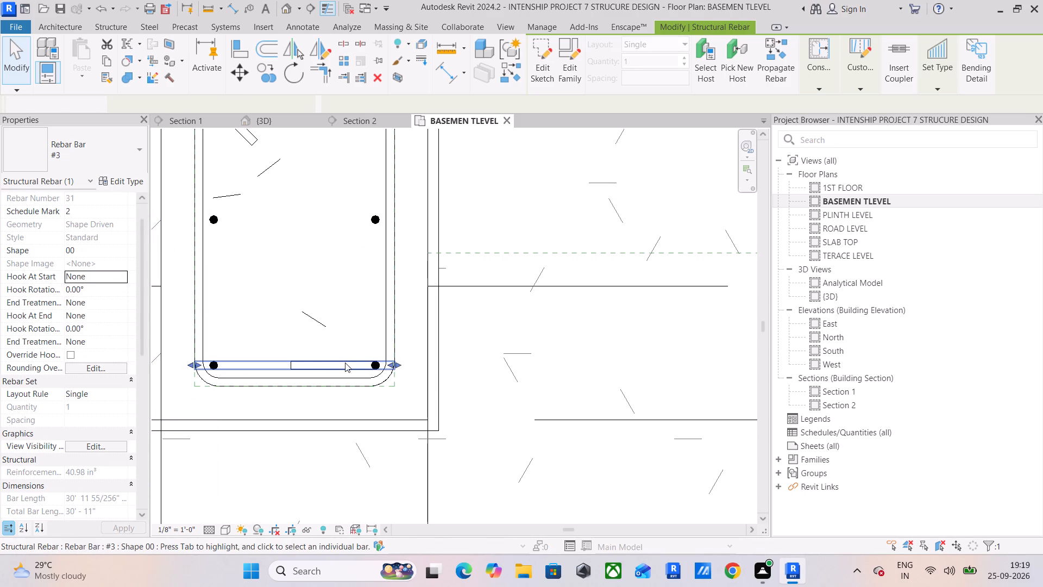
left_click_drag(522, 336, 517, 338)
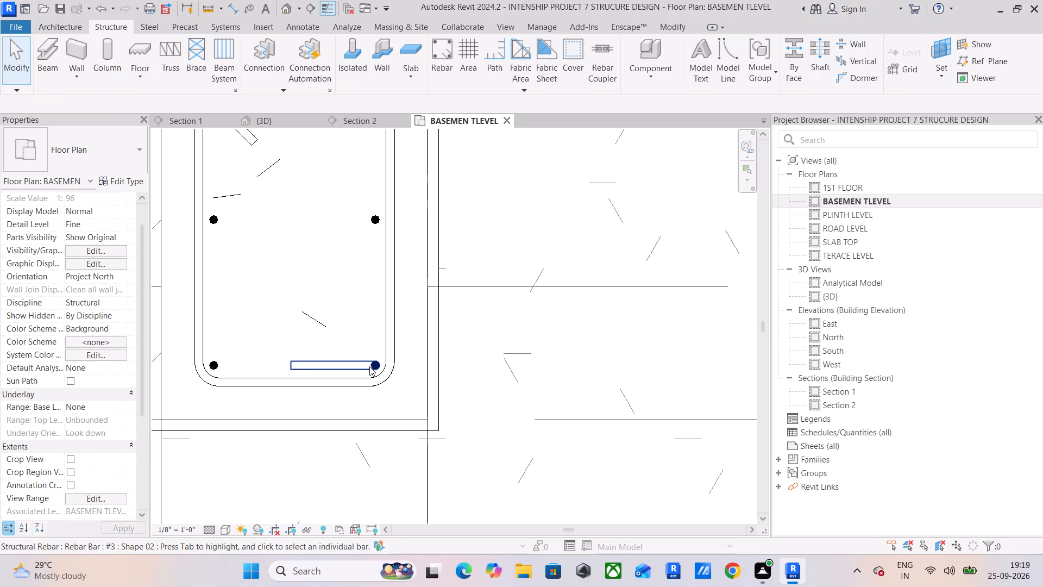
left_click(378, 364)
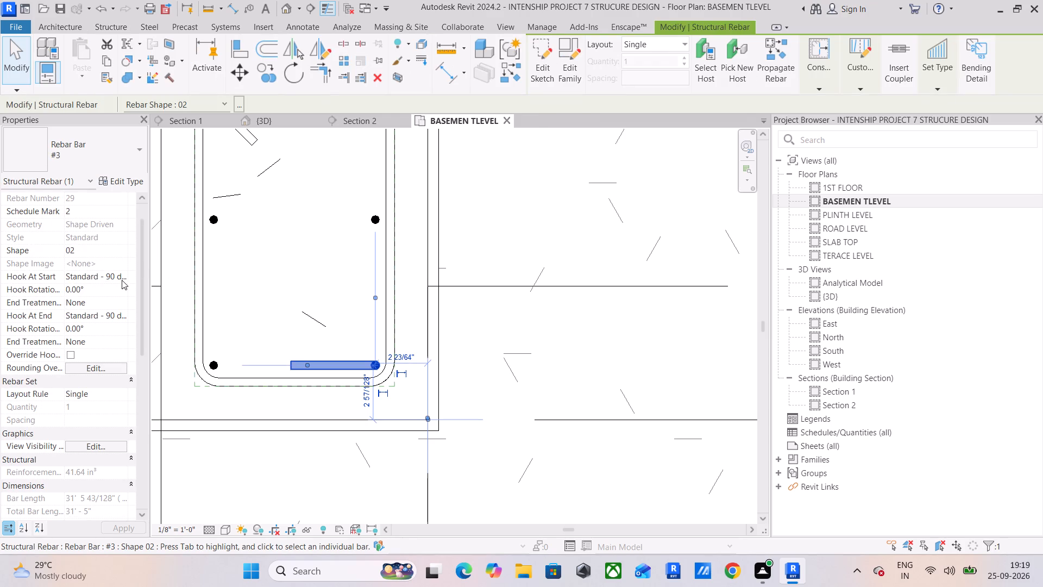
left_click(124, 274)
left_click(103, 289)
left_click(118, 314)
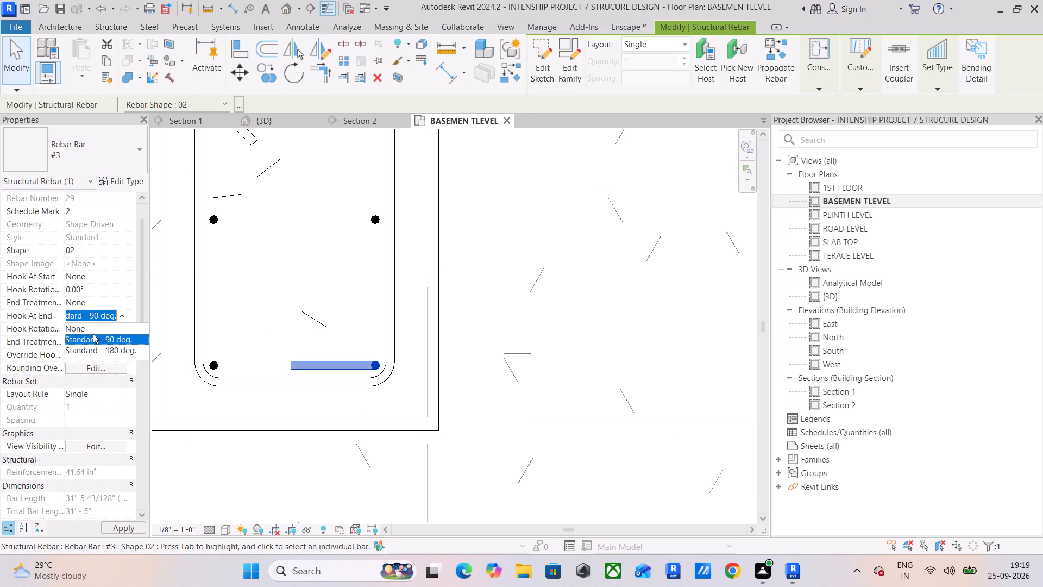
left_click(92, 327)
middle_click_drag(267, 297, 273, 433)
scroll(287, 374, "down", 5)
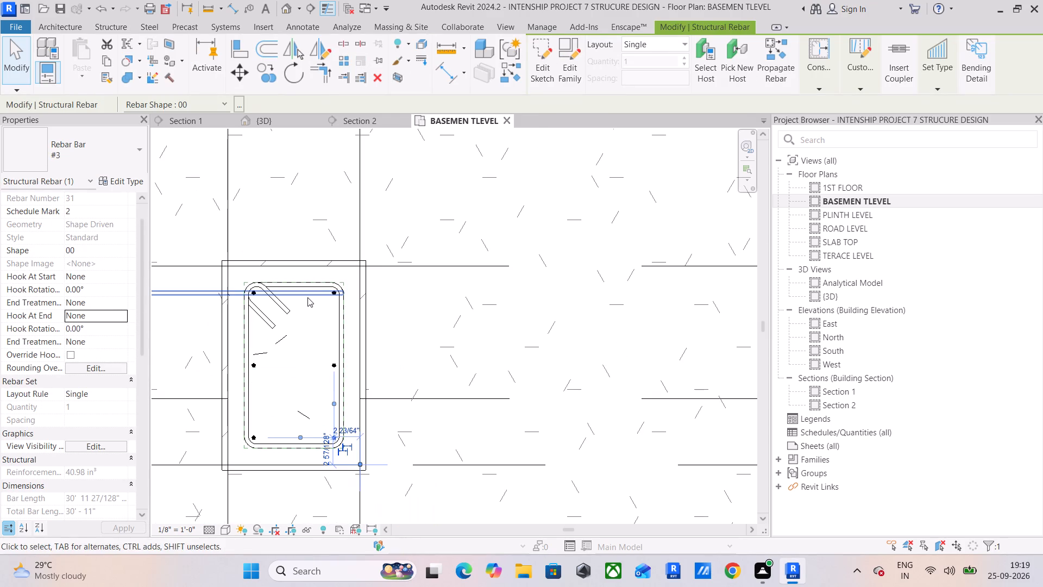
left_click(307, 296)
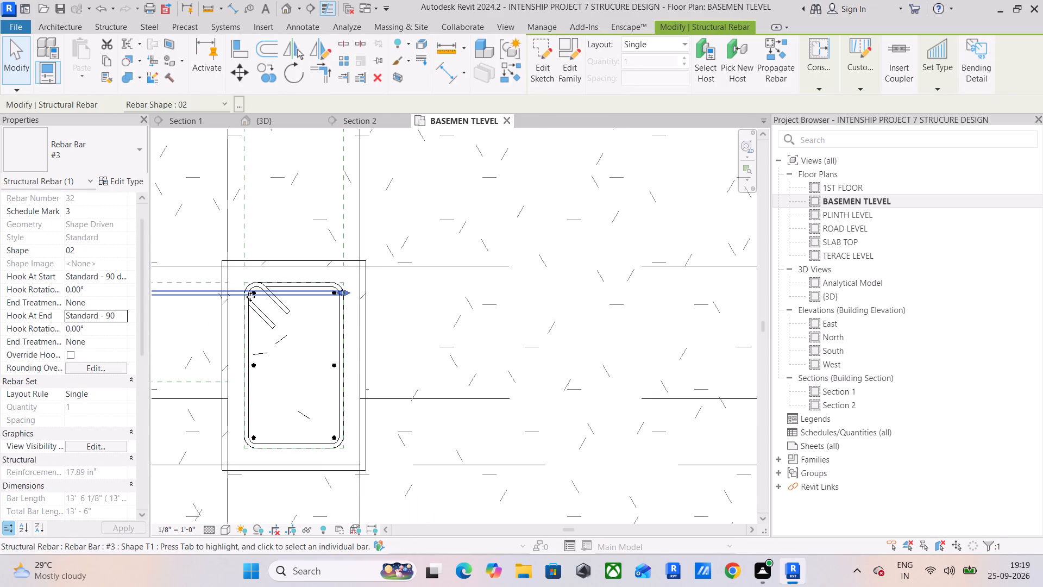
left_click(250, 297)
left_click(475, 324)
Set both hooks of the northeast corner bar in the second column from the east on grid A to None.
scroll(368, 324, "down", 4)
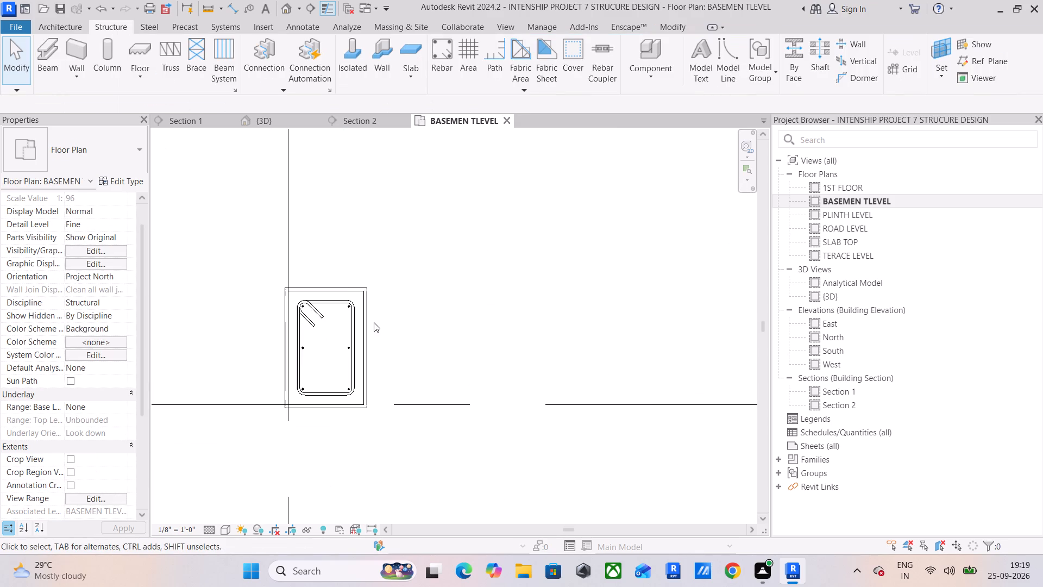
scroll(301, 360, "down", 6)
middle_click_drag(317, 367, 577, 361)
middle_click_drag(265, 348, 440, 319)
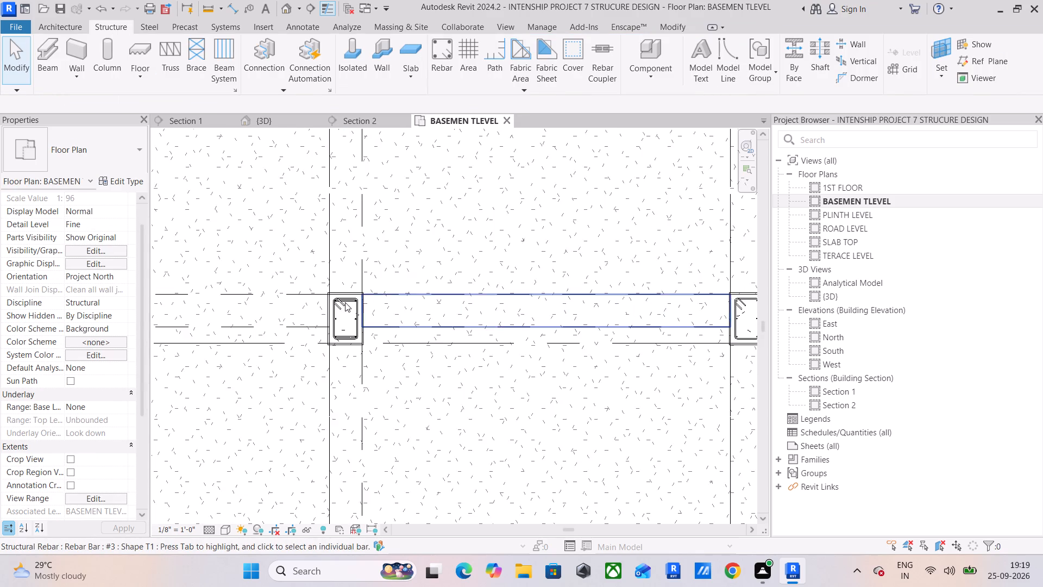
scroll(345, 302, "up", 14)
left_click(407, 291)
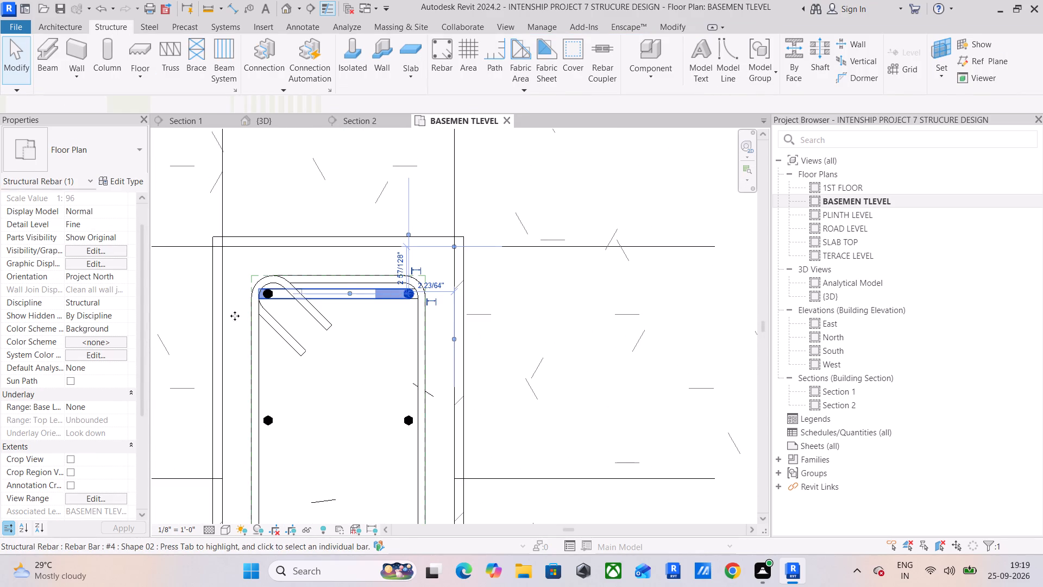
left_click(121, 274)
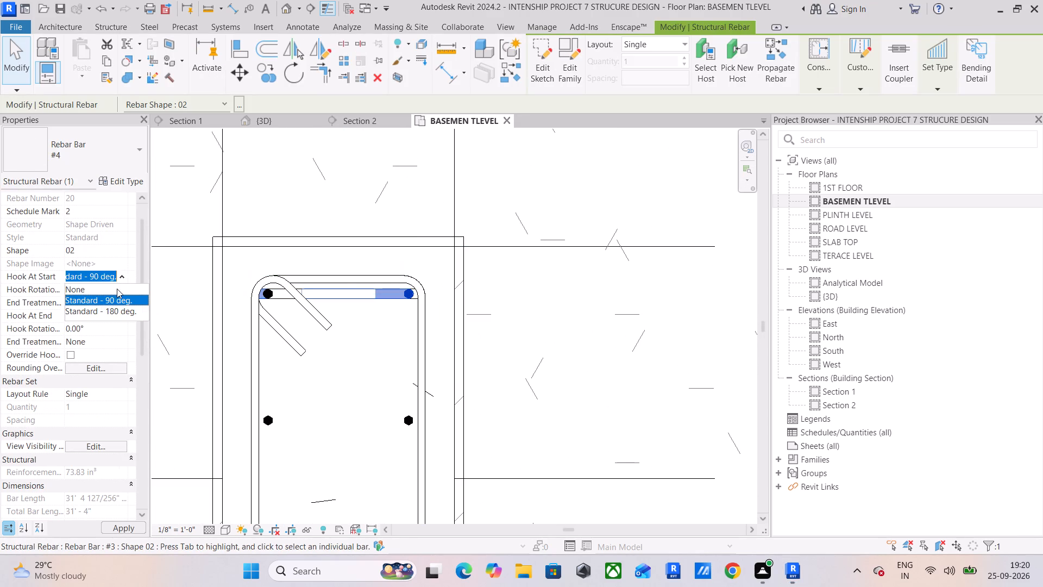
left_click(117, 289)
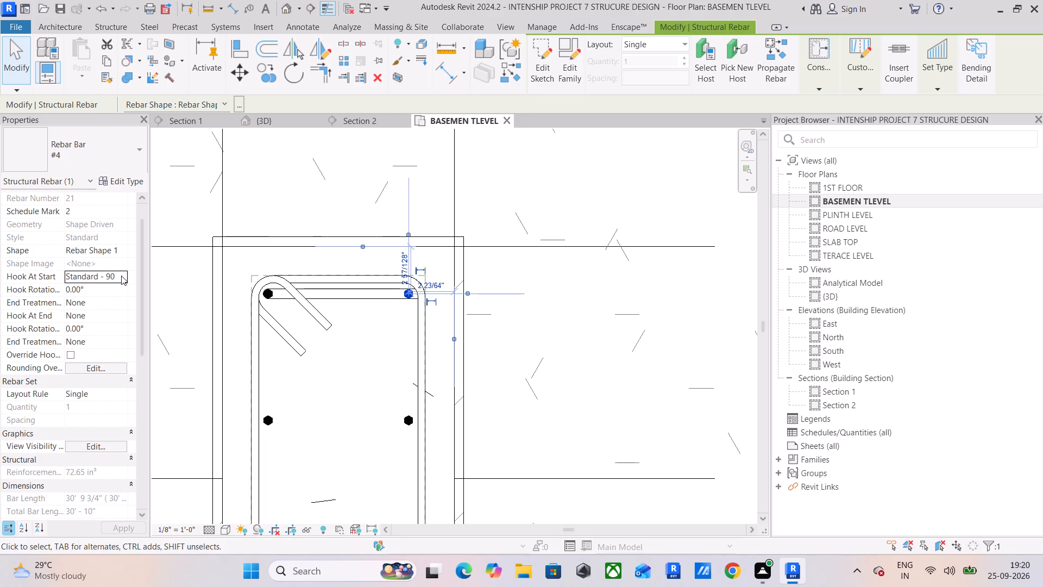
left_click(121, 276)
left_click(112, 291)
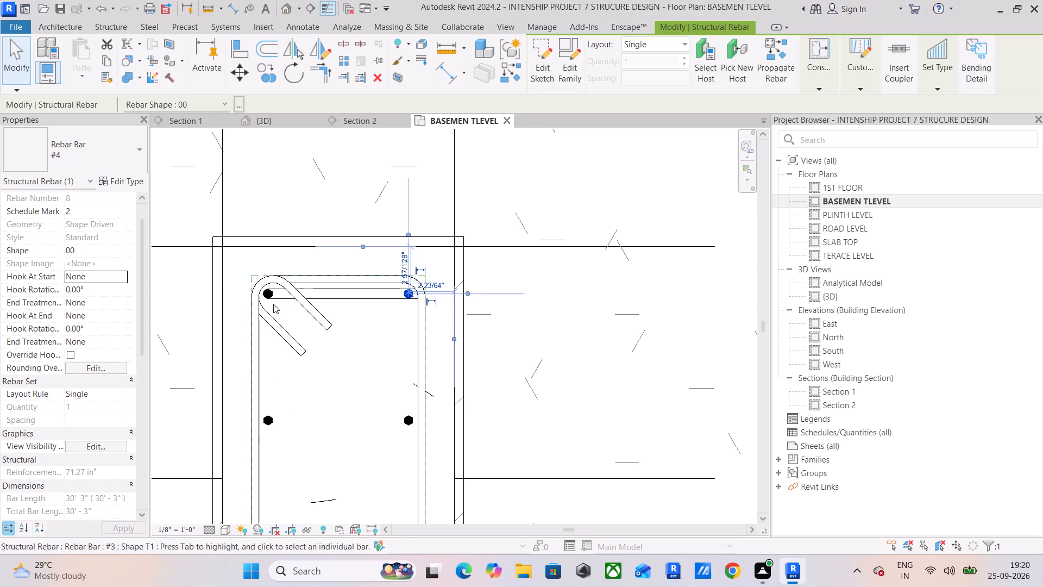
Set both the start and end hooks of the northwest corner bar in the second column from the east on grid A to None.
left_click(270, 296)
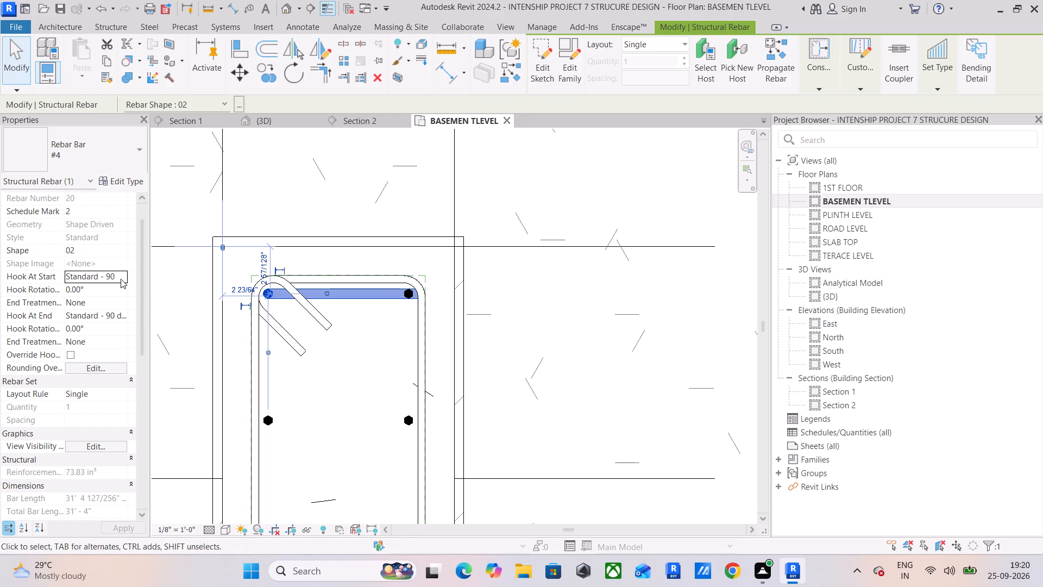
left_click(121, 279)
left_click(116, 285)
left_click(123, 315)
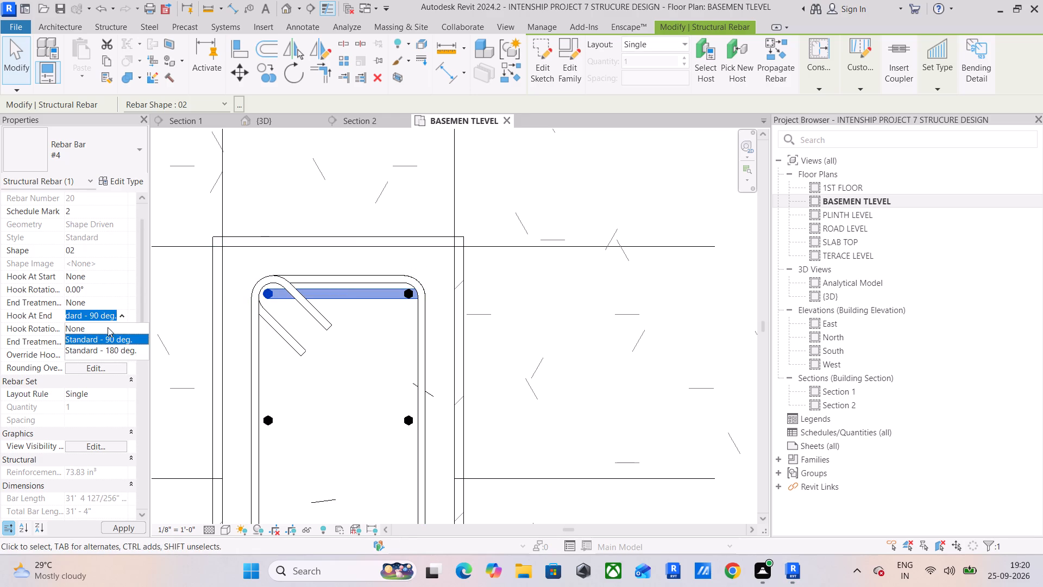
left_click(108, 327)
Set the start hook of the southwest corner bar in the second column from the east on grid A to None.
middle_click_drag(281, 419, 273, 258)
scroll(287, 411, "up", 1)
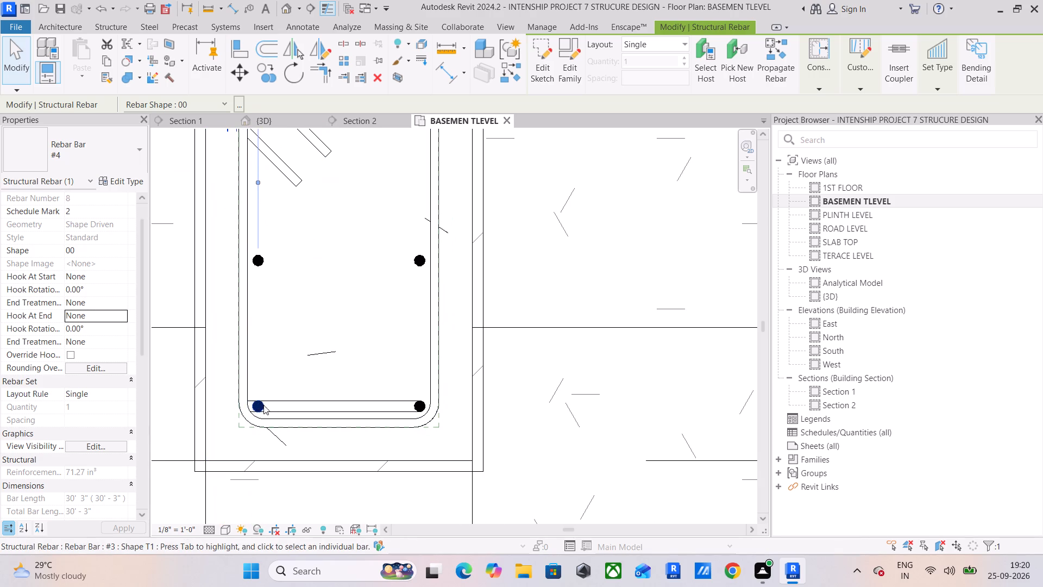
left_click(257, 405)
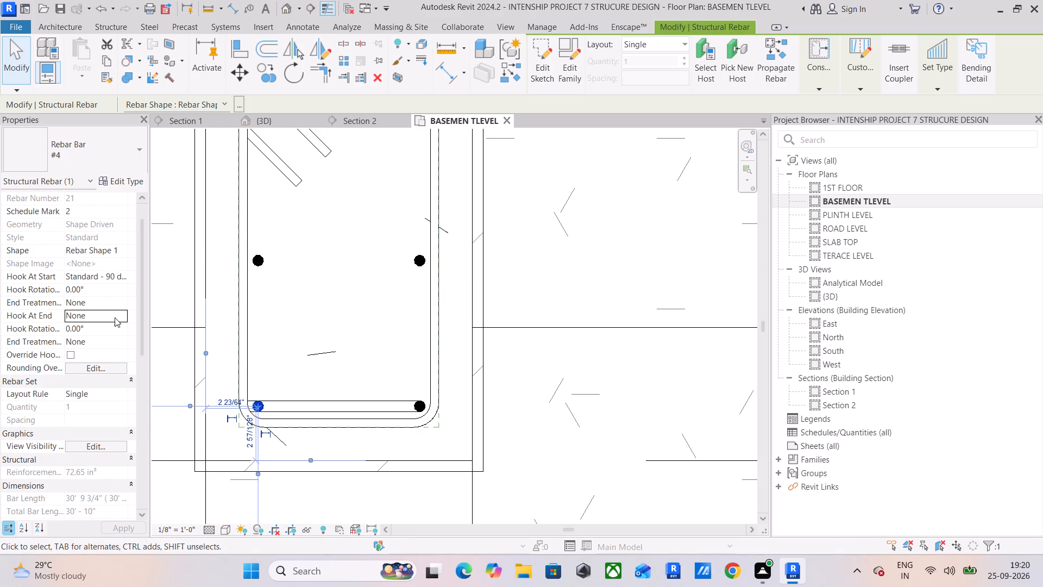
left_click(120, 276)
left_click(116, 284)
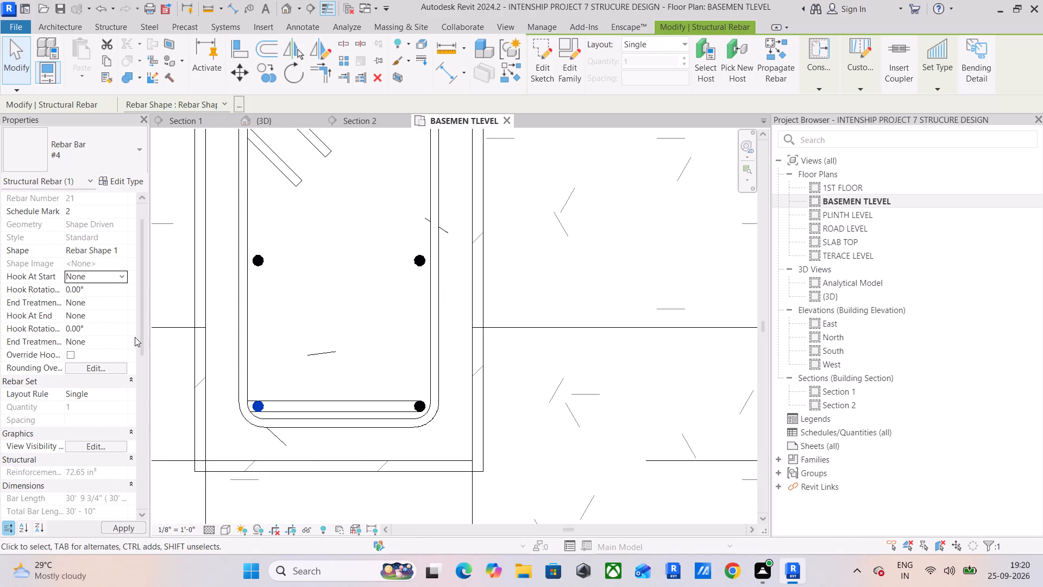
Set both the start and end hooks of the southeast corner bar in the second column from the east on grid A to None.
left_click(414, 403)
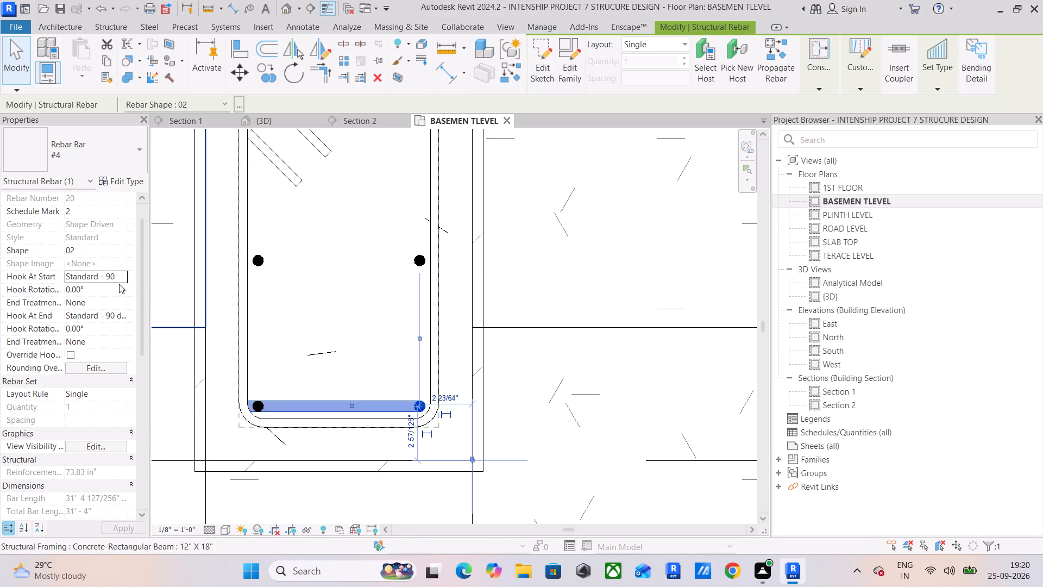
left_click(120, 278)
left_click(114, 290)
left_click(124, 314)
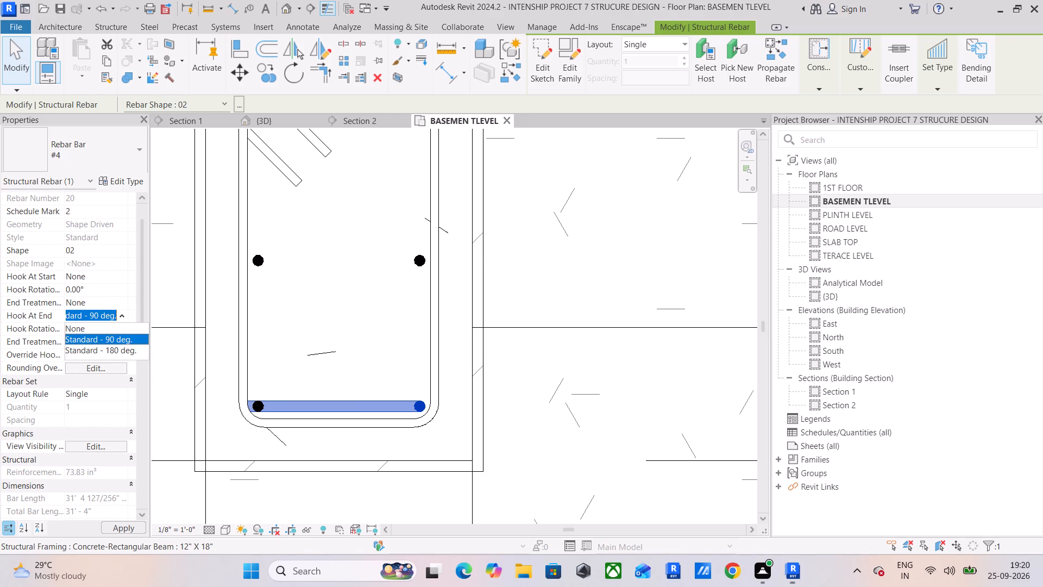
left_click(108, 329)
Set both the start and end hooks of the northeast corner bar in the third column from the east on grid A to None.
scroll(117, 329, "down", 5)
scroll(356, 324, "down", 5)
middle_click_drag(303, 338, 357, 338)
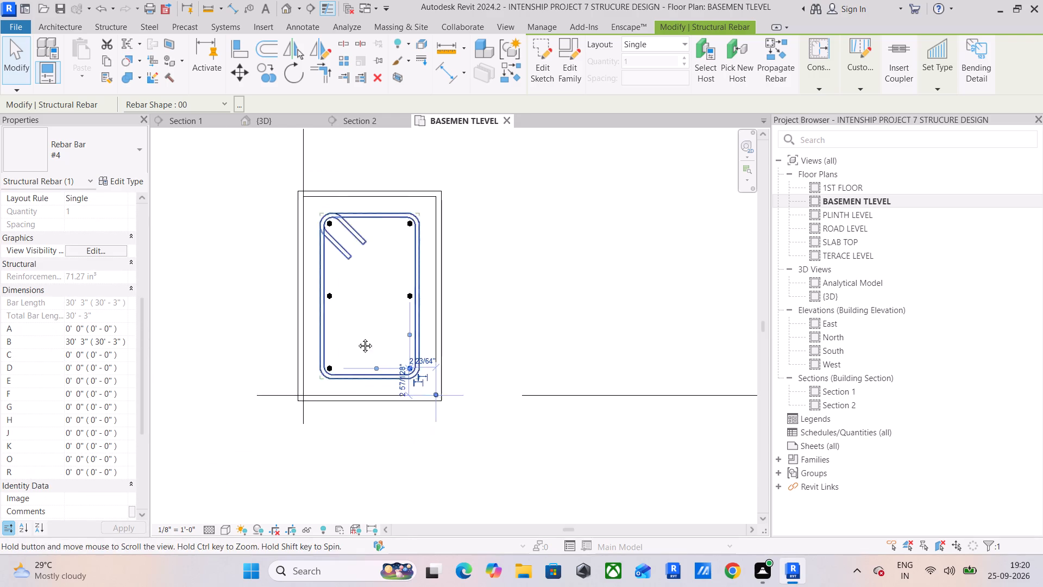
middle_click_drag(357, 338, 451, 324)
scroll(452, 324, "down", 7)
middle_click_drag(451, 320, 546, 311)
scroll(211, 326, "down", 5)
middle_click_drag(209, 328, 453, 308)
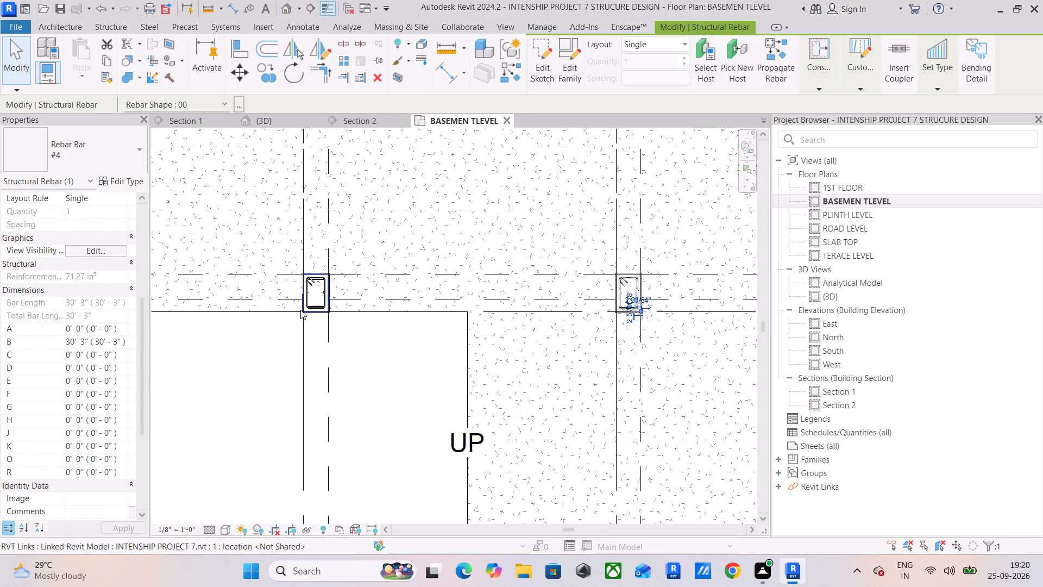
scroll(331, 275, "up", 15)
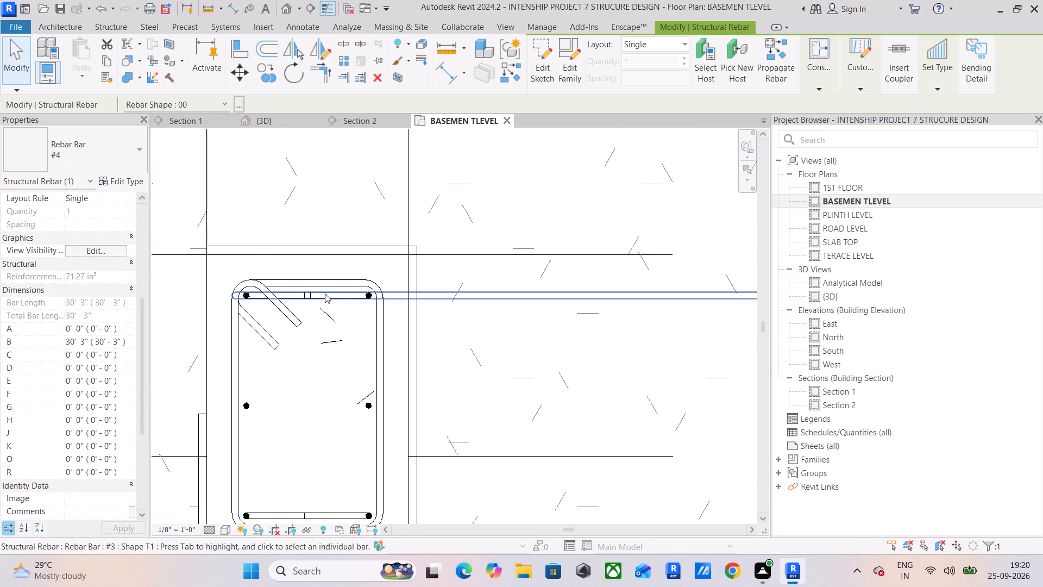
left_click(325, 293)
scroll(362, 323, "up", 4)
left_click(361, 325)
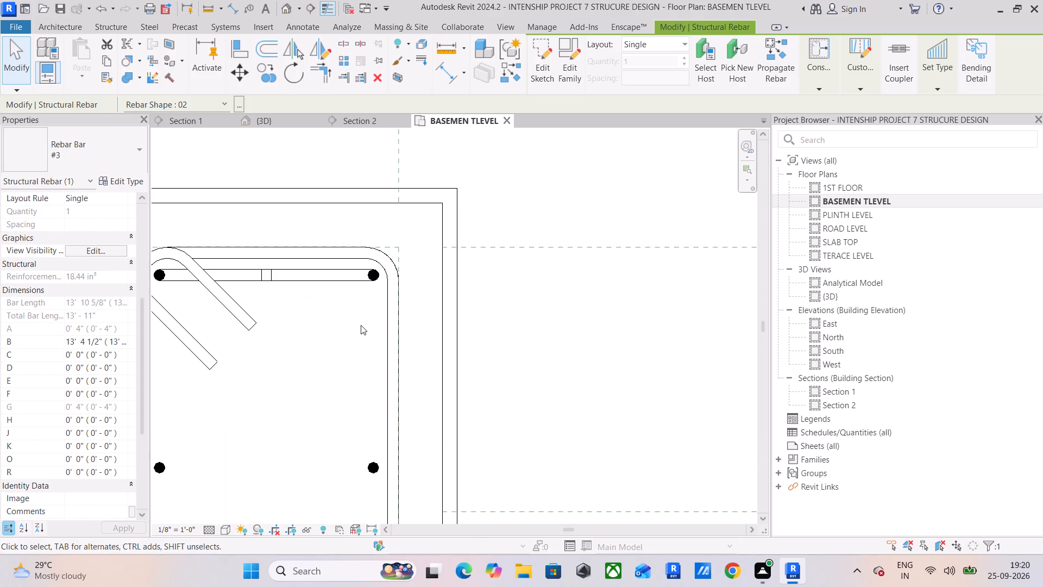
left_click(370, 280)
scroll(91, 282, "up", 4)
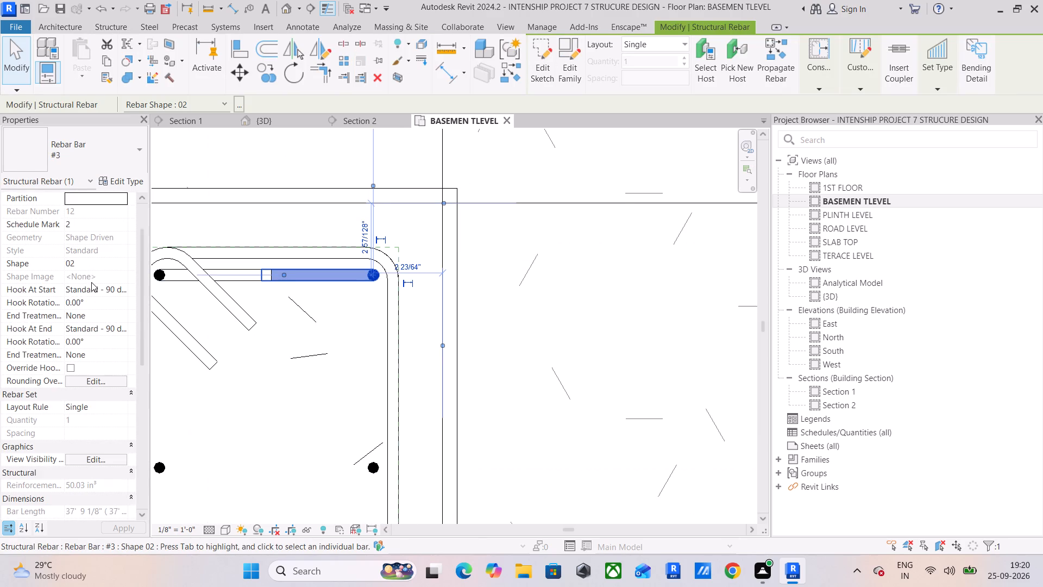
scroll(91, 282, "up", 4)
left_click(122, 305)
left_click(112, 314)
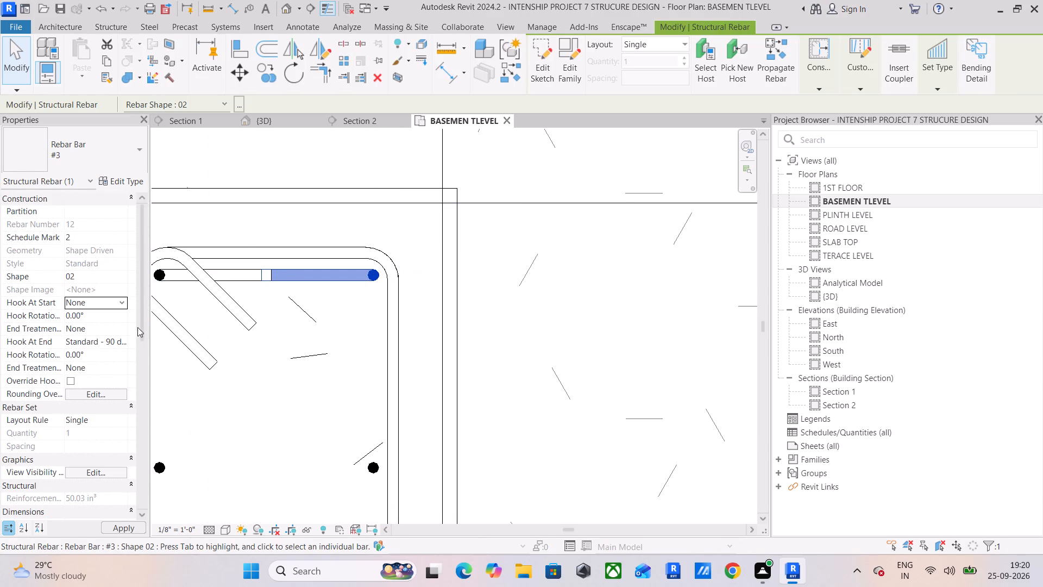
left_click(122, 346)
left_click(111, 357)
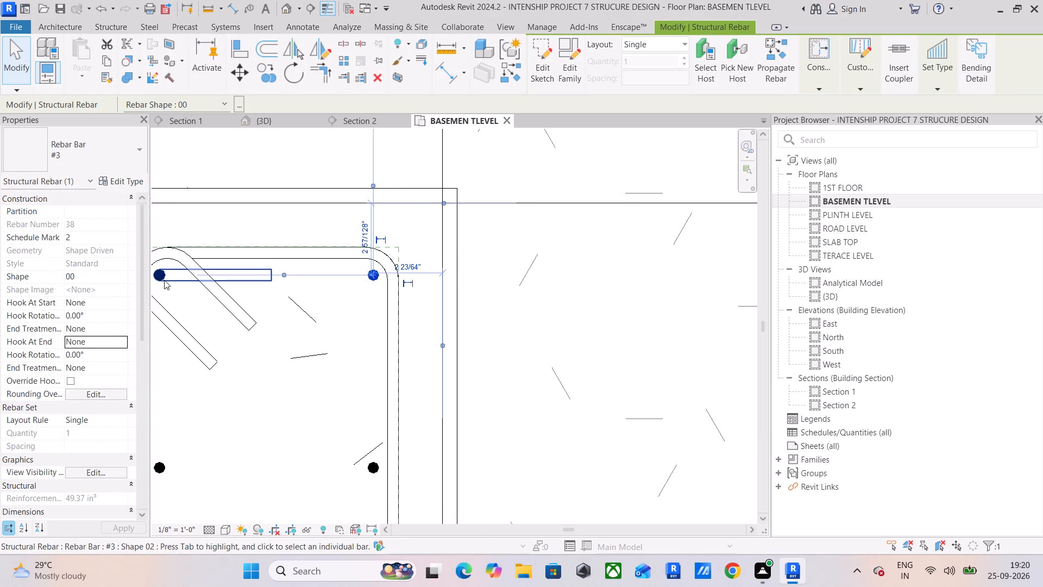
Set both the start and end hooks of the northwest corner bar in the third column from the east on grid A to None.
left_click(164, 280)
left_click(117, 302)
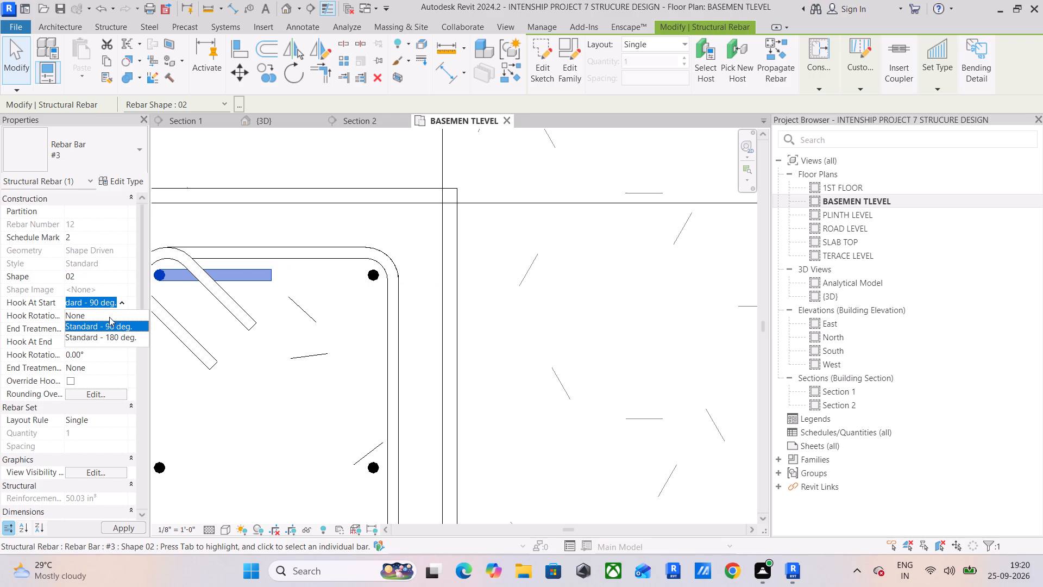
left_click(109, 316)
left_click(122, 342)
left_click(95, 353)
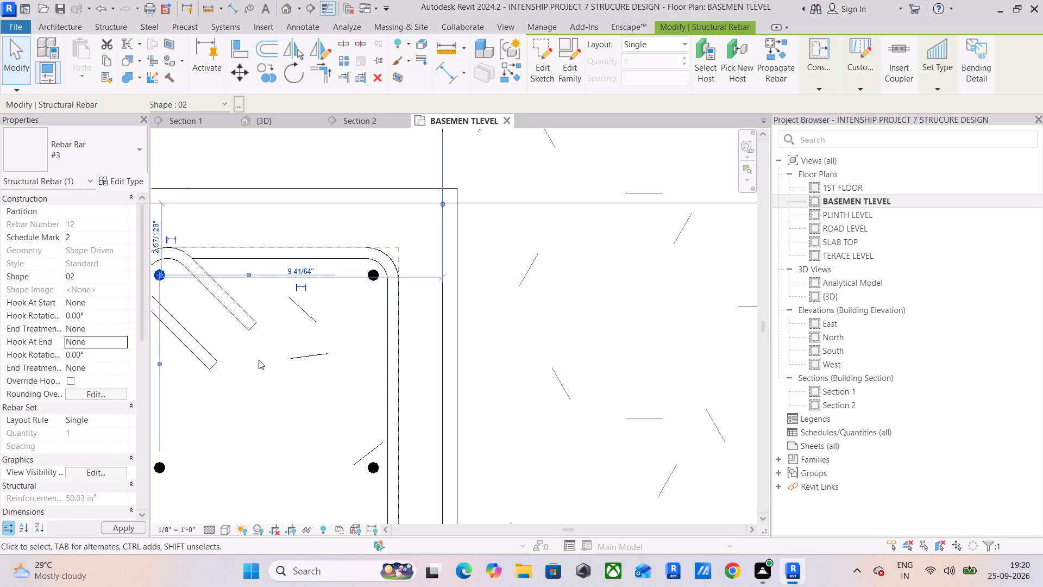
Set both the start and end hooks of the southwest corner bar in the third column from the east on grid A to None.
middle_click_drag(262, 364, 278, 217)
scroll(262, 364, "up", 1)
scroll(298, 246, "down", 6)
middle_click_drag(298, 286, 324, 203)
scroll(276, 282, "up", 5)
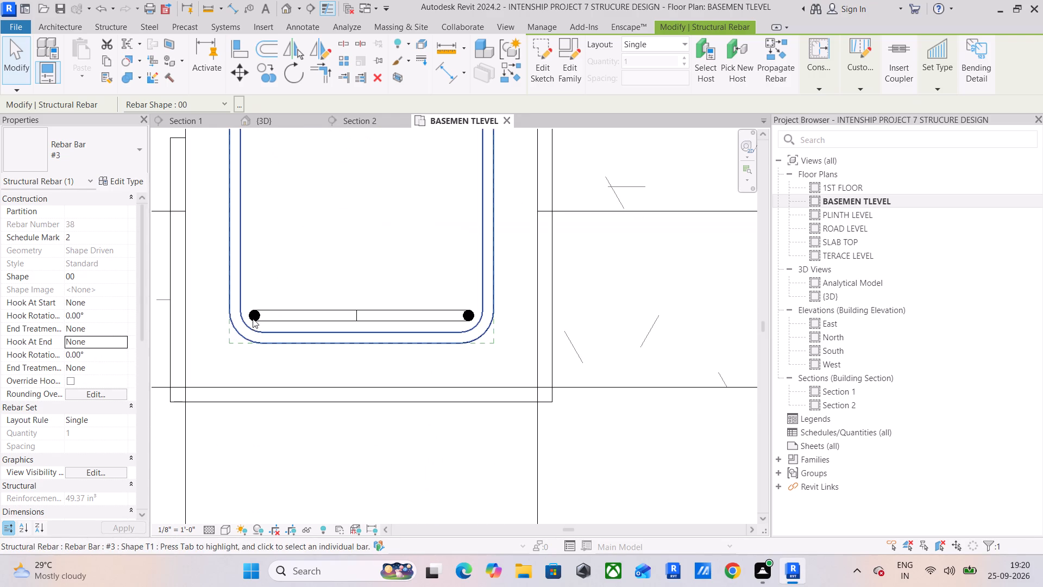
left_click(252, 317)
left_click(122, 303)
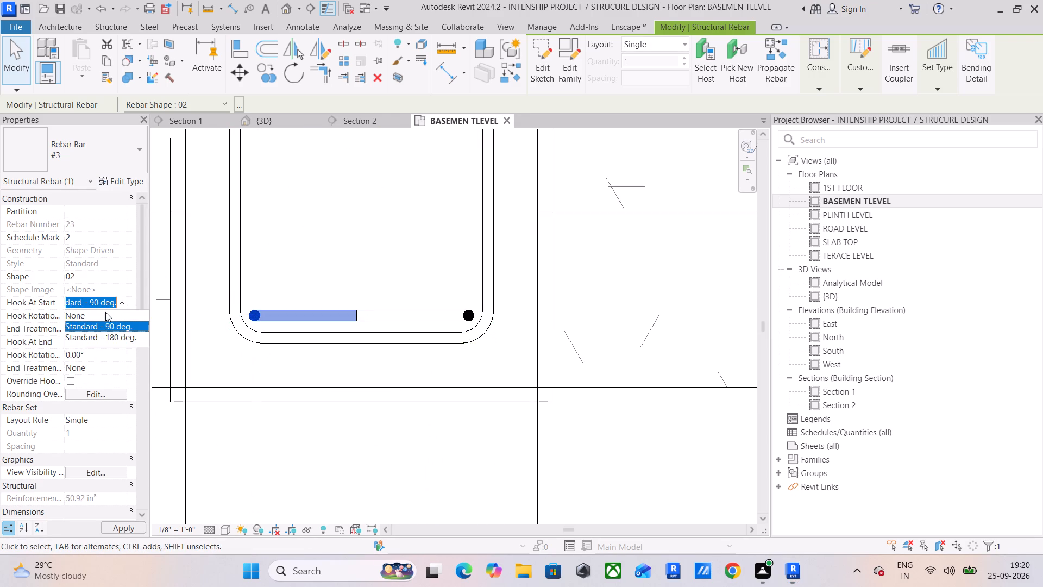
left_click(104, 314)
left_click(127, 342)
left_click(103, 352)
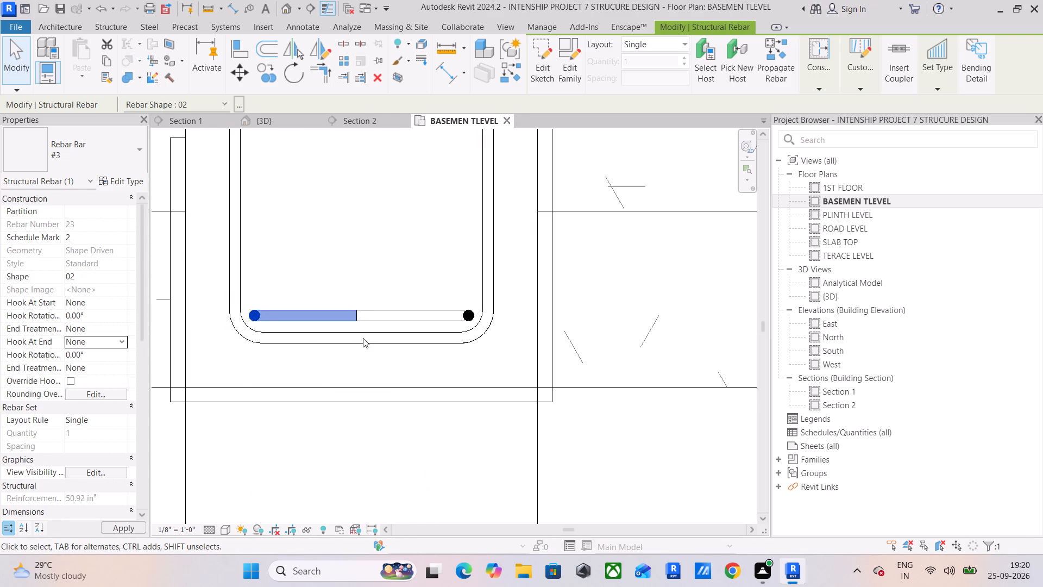
Set both the start and end hooks of the southeast corner bar in the third column from the east on grid A to None.
left_click(465, 314)
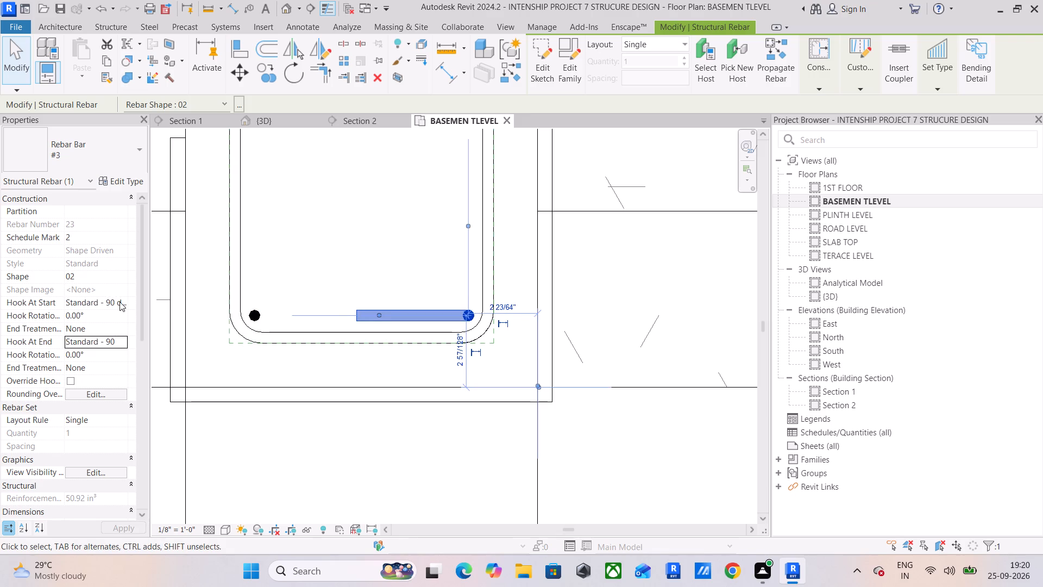
left_click(120, 302)
left_click(103, 317)
left_click(123, 339)
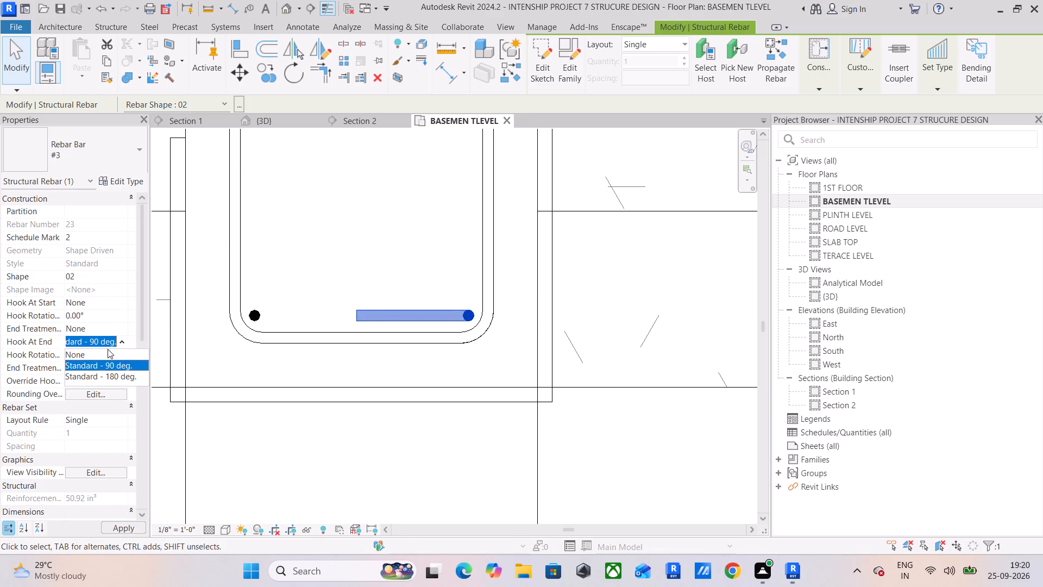
left_click(105, 349)
Set the start hook of the northeast corner bar in the fourth column from the east on grid A to None.
scroll(211, 318, "down", 5)
scroll(328, 303, "down", 5)
middle_click_drag(328, 303, 470, 300)
scroll(375, 270, "down", 8)
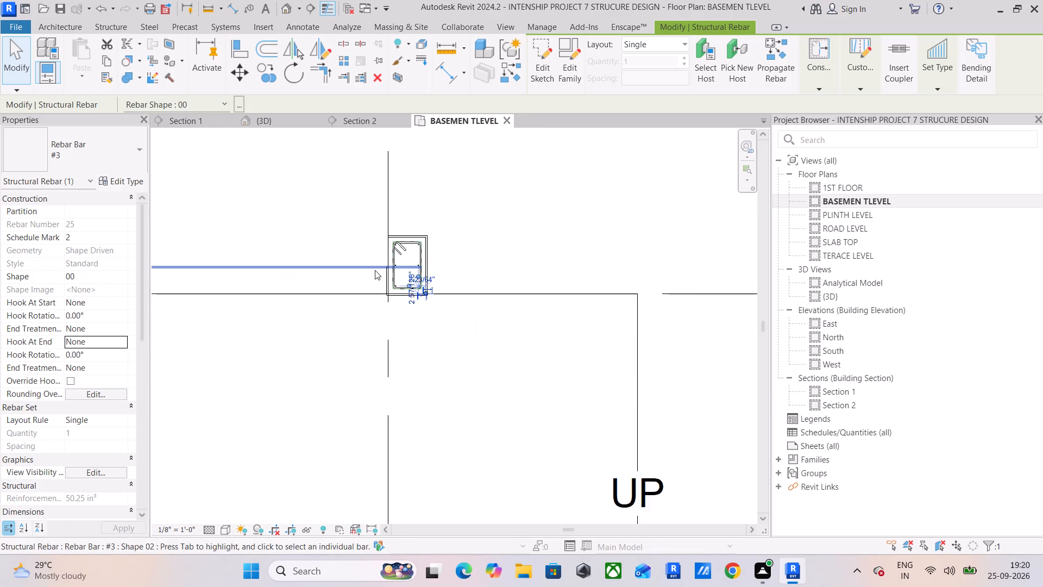
scroll(375, 270, "down", 4)
scroll(315, 285, "up", 1)
middle_click_drag(313, 285, 567, 252)
scroll(339, 215, "up", 14)
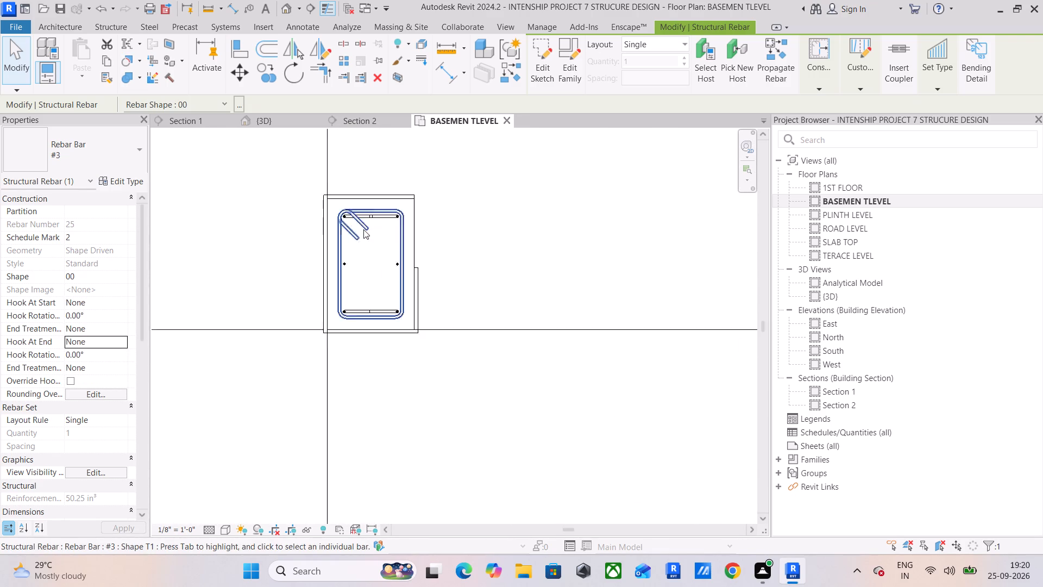
scroll(363, 229, "up", 2)
middle_click_drag(367, 228, 367, 291)
scroll(398, 275, "up", 5)
left_click(464, 255)
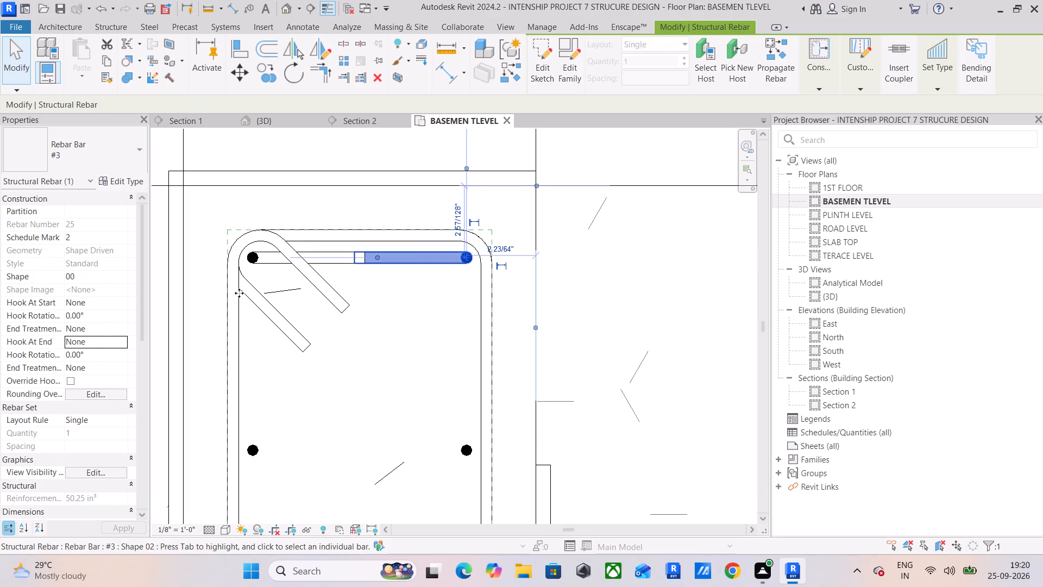
left_click(120, 295)
left_click(119, 304)
left_click(118, 311)
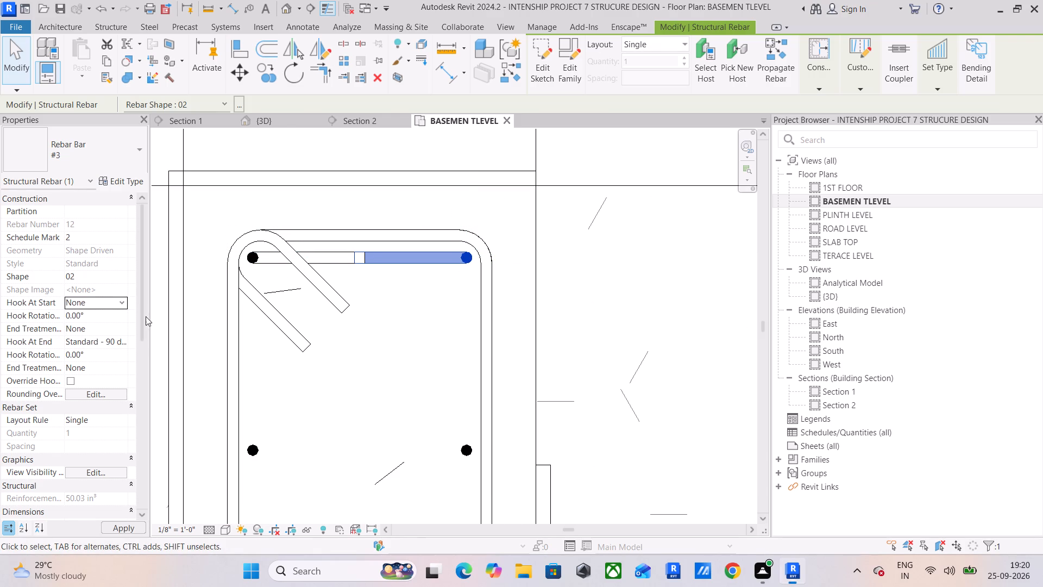
Remove both hooks of the northwest corner bar in the fourth column from the east on grid A by setting them to None.
left_click(254, 259)
left_click(120, 304)
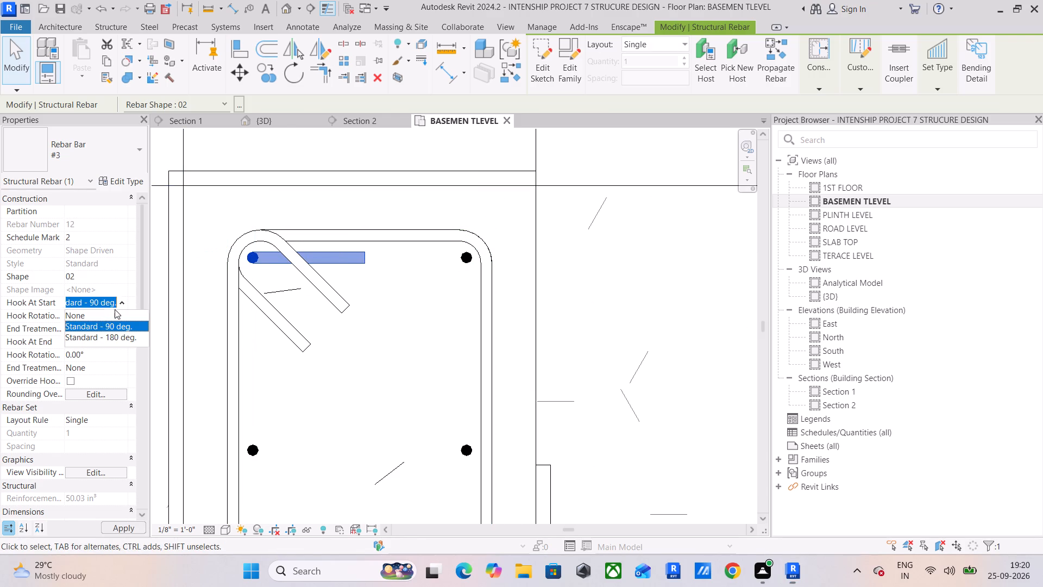
left_click(78, 317)
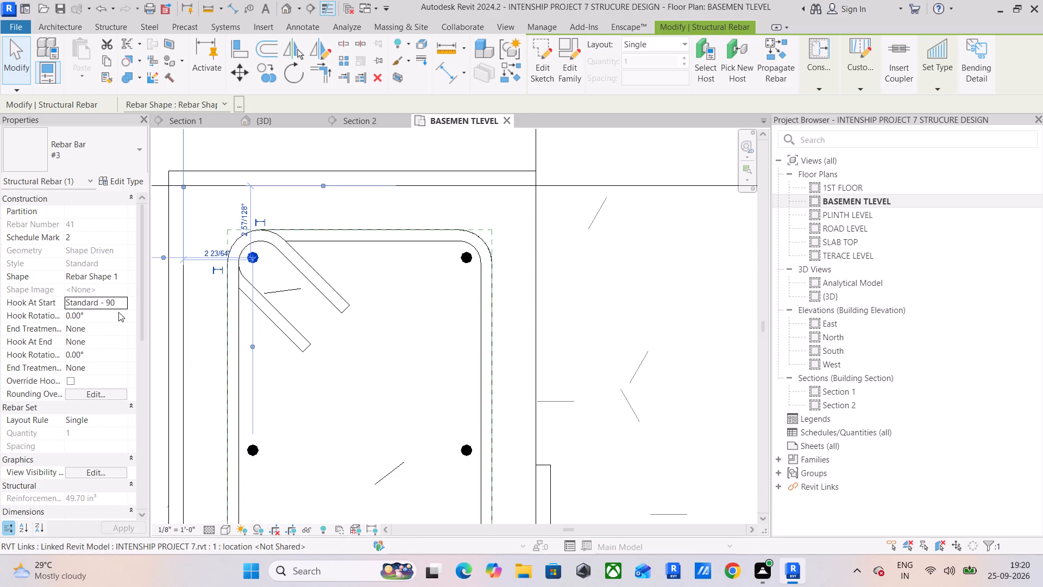
left_click(116, 302)
left_click(125, 303)
left_click(92, 315)
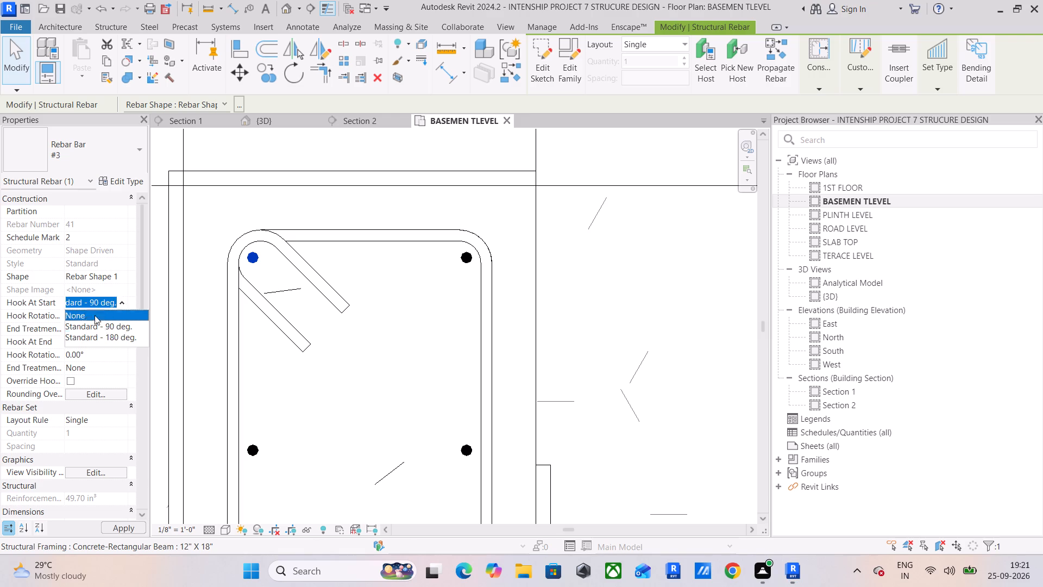
Set the remaining hook of the northeast corner bar in the fourth column from the east on grid A to None.
left_click(472, 261)
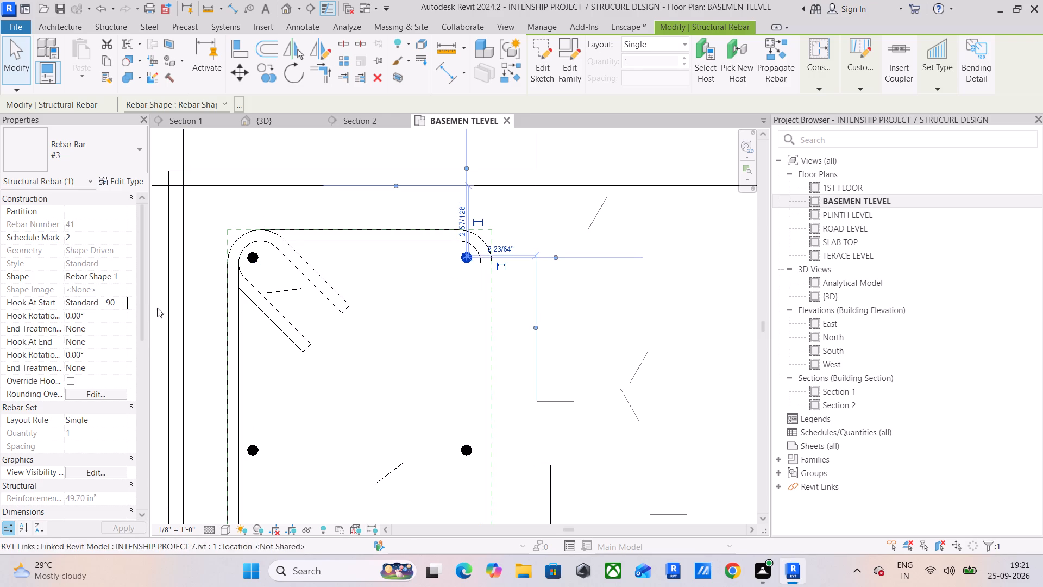
left_click(124, 301)
left_click(95, 316)
Set both the end and start hooks of the southeast corner bar in the fourth column from the east on grid A to None.
scroll(341, 310, "down", 5)
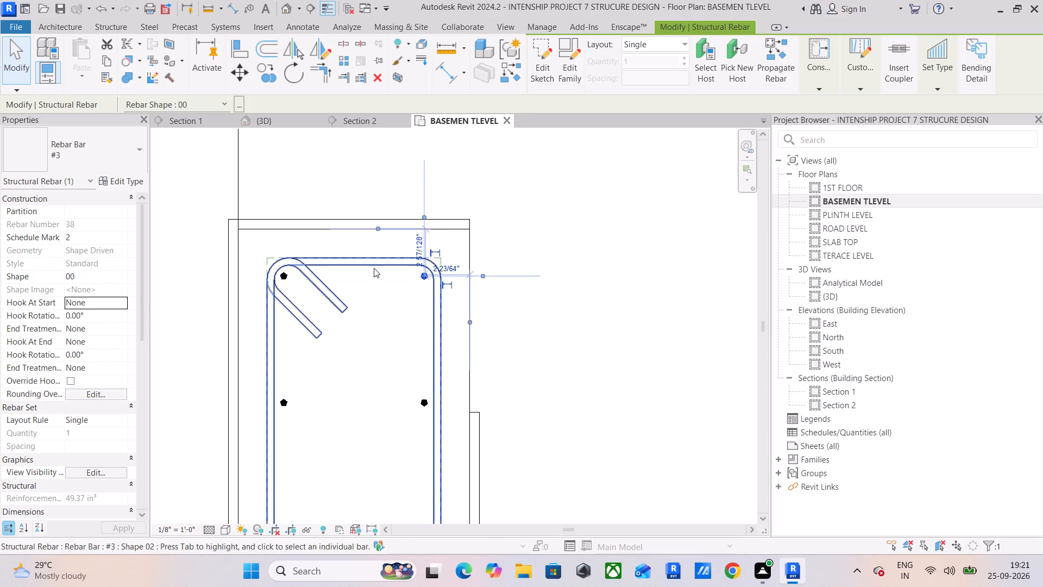
scroll(374, 268, "down", 2)
middle_click_drag(384, 282, 406, 208)
scroll(431, 336, "up", 10)
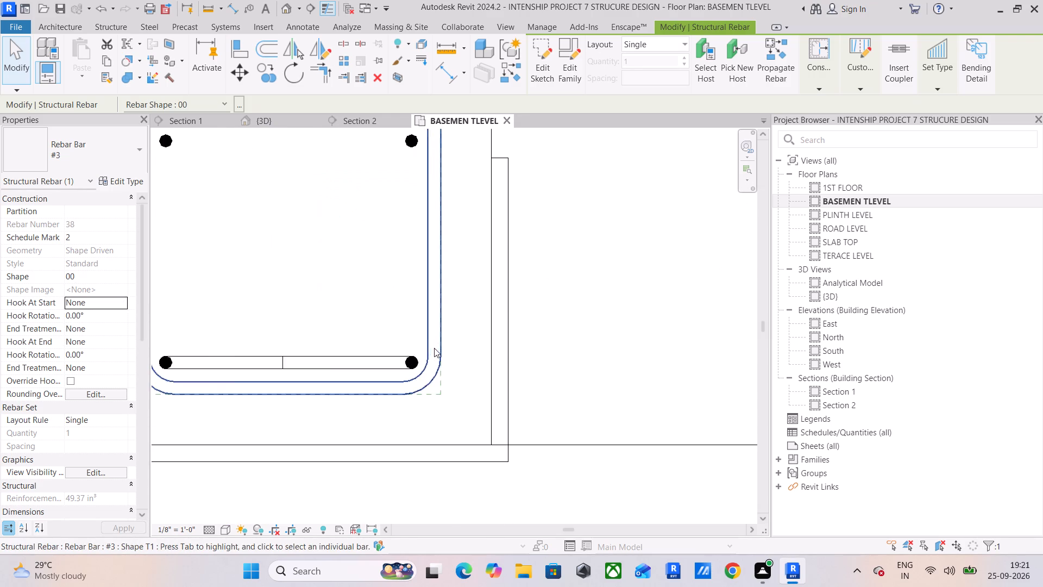
left_click(401, 366)
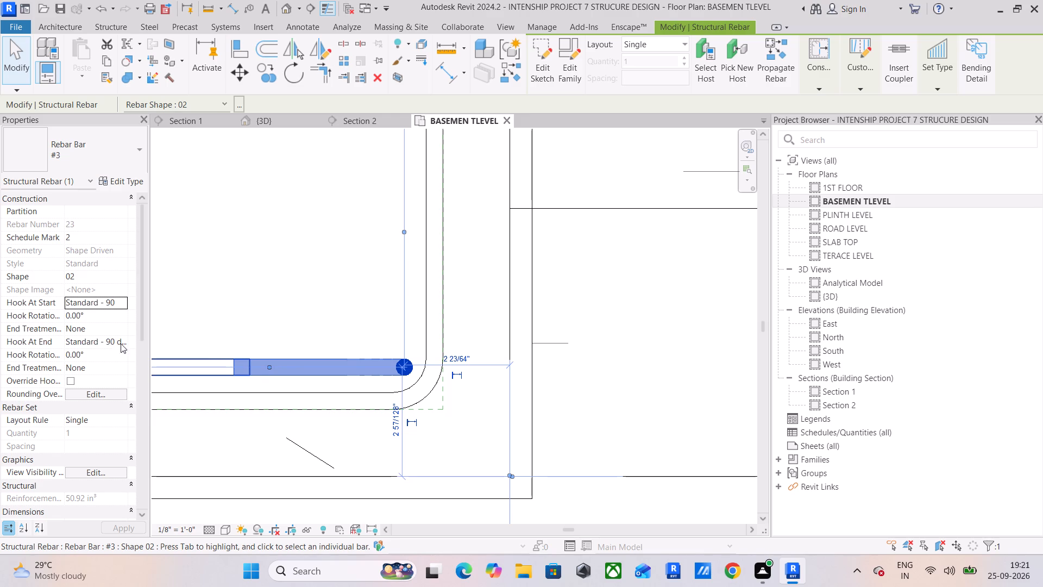
left_click(122, 345)
left_click(89, 355)
left_click(129, 302)
left_click(111, 305)
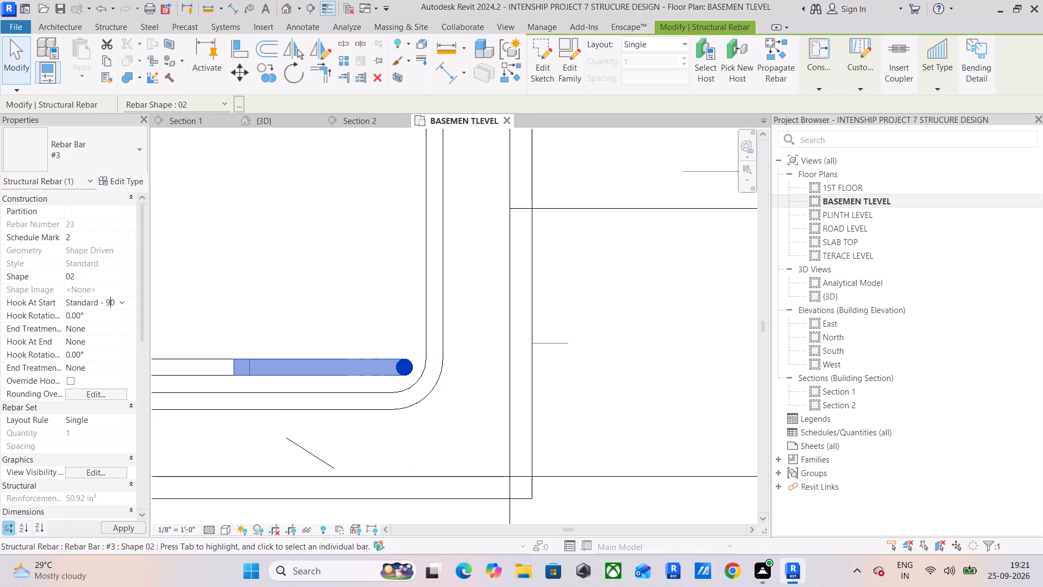
left_click(121, 301)
left_click(91, 309)
left_click(92, 315)
Set both the start and end hooks of the southwest corner bar in the fourth column from the east on grid A to None.
middle_click_drag(218, 363, 460, 322)
left_click(328, 326)
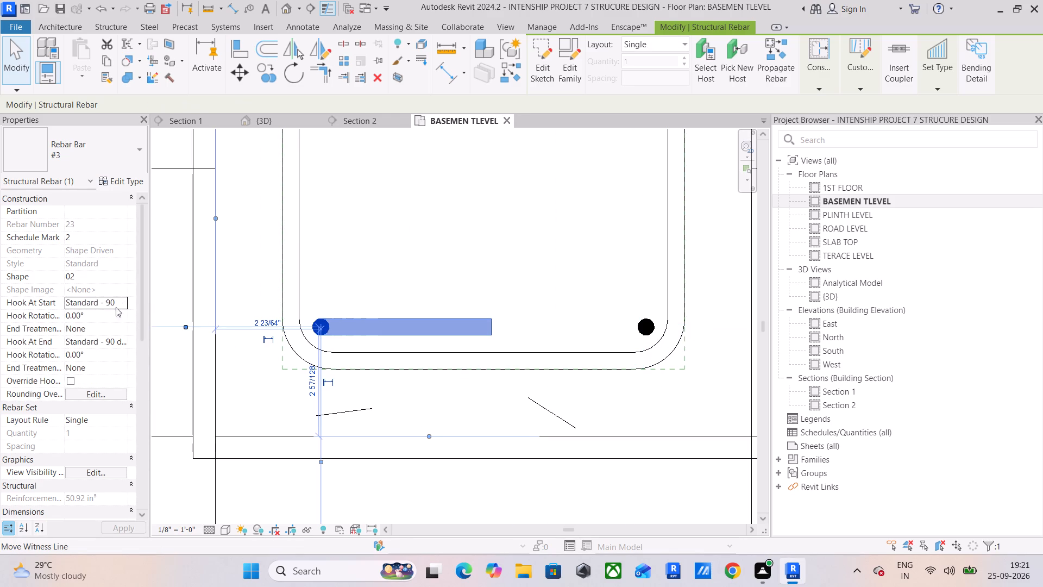
left_click(123, 303)
left_click(95, 314)
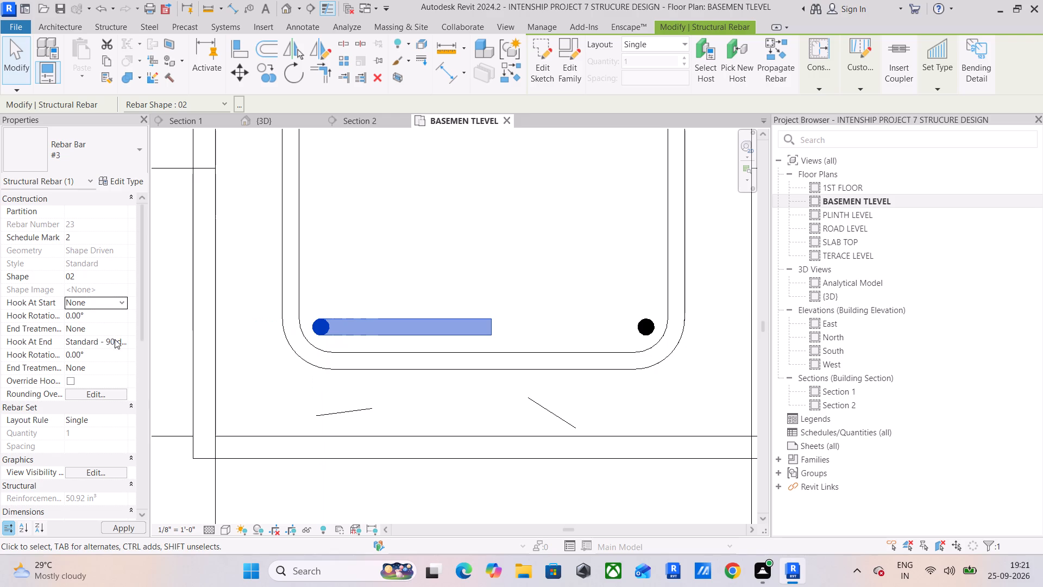
left_click(123, 342)
left_click(105, 360)
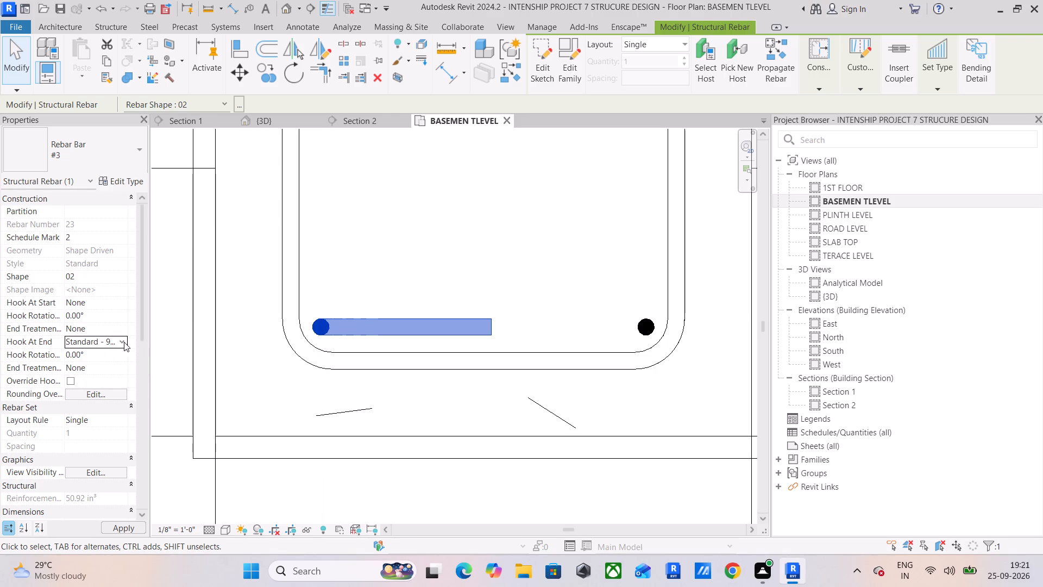
left_click(124, 342)
left_click(104, 356)
Examine the column reinforcement across the basement level plan, comparing the grid A columns with those on the neighbouring grid rows.
scroll(121, 346, "down", 5)
scroll(391, 314, "down", 11)
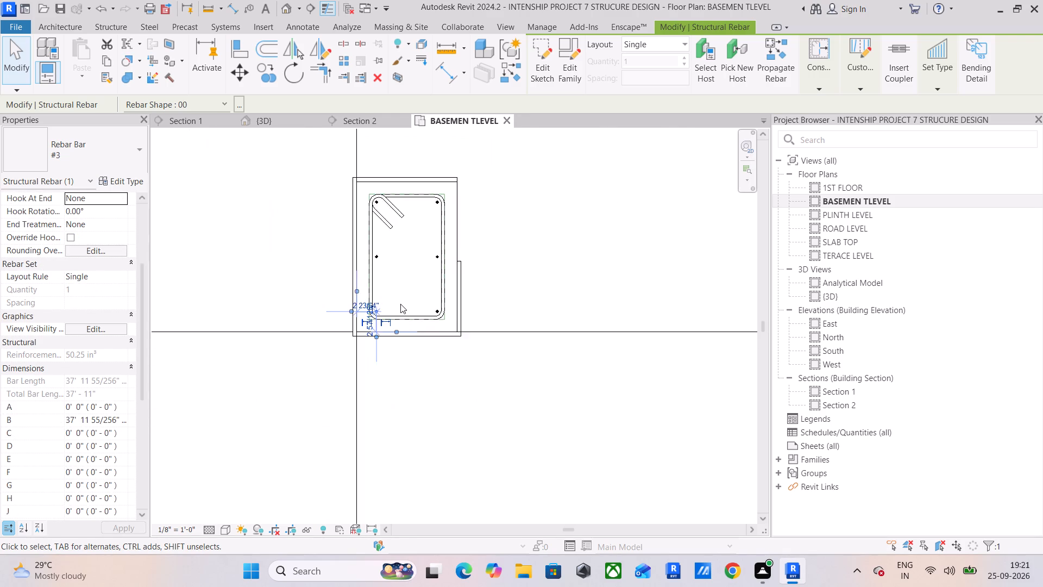
middle_click_drag(403, 302, 390, 229)
scroll(391, 233, "down", 12)
middle_click_drag(399, 270, 381, 326)
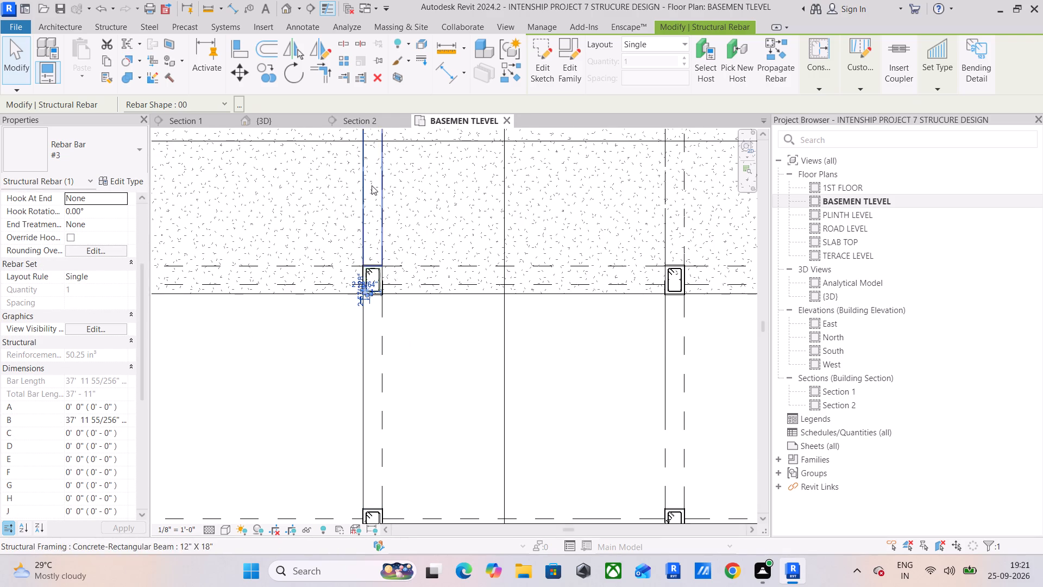
middle_click_drag(394, 345, 401, 165)
scroll(355, 339, "up", 6)
scroll(411, 339, "up", 4)
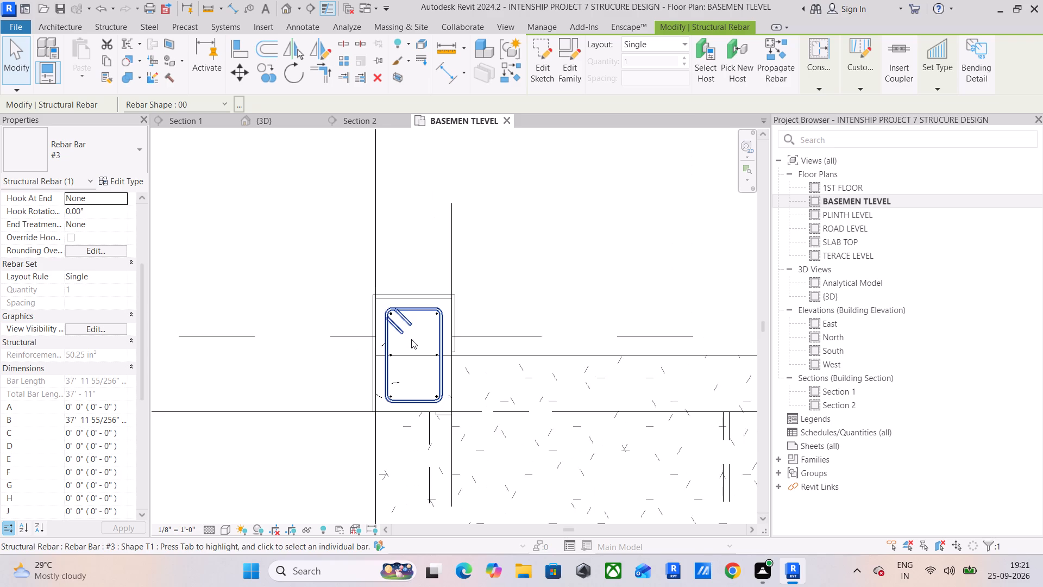
scroll(411, 339, "down", 13)
middle_click_drag(460, 307, 311, 445)
scroll(311, 445, "down", 5)
middle_click_drag(432, 389, 376, 316)
scroll(417, 345, "up", 11)
scroll(458, 371, "up", 5)
middle_click_drag(335, 380, 608, 289)
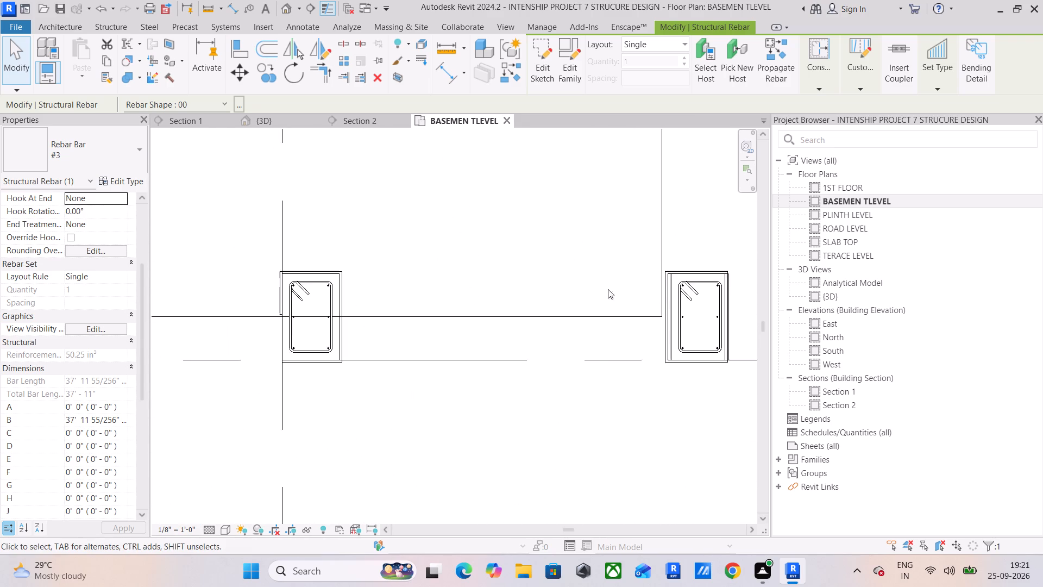
scroll(430, 284, "down", 17)
middle_click_drag(456, 289, 397, 235)
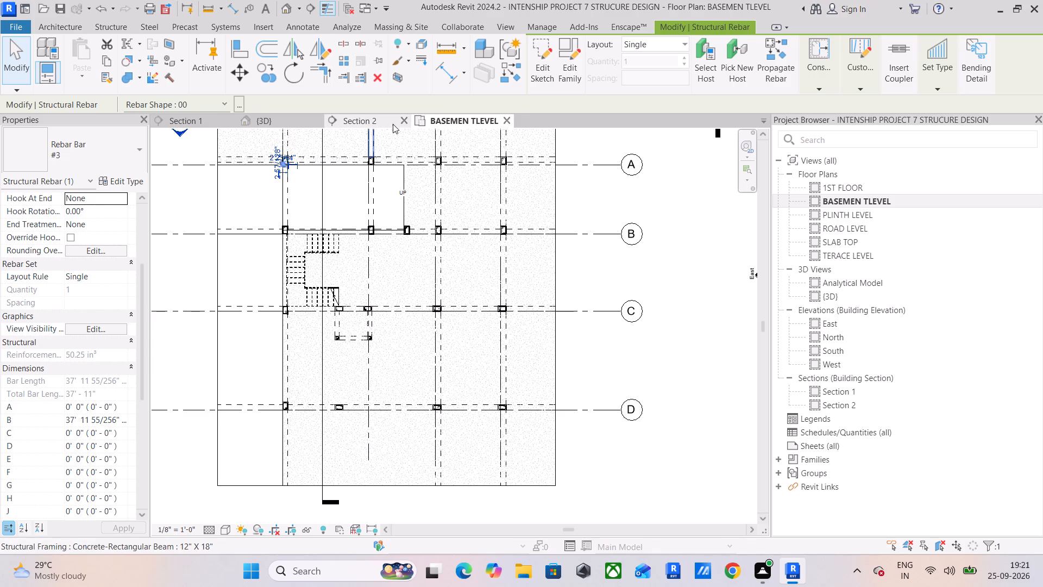
Inspect the column bars and ties over their height in Section 2, and the column and beam cages in the 3D view.
left_click(362, 122)
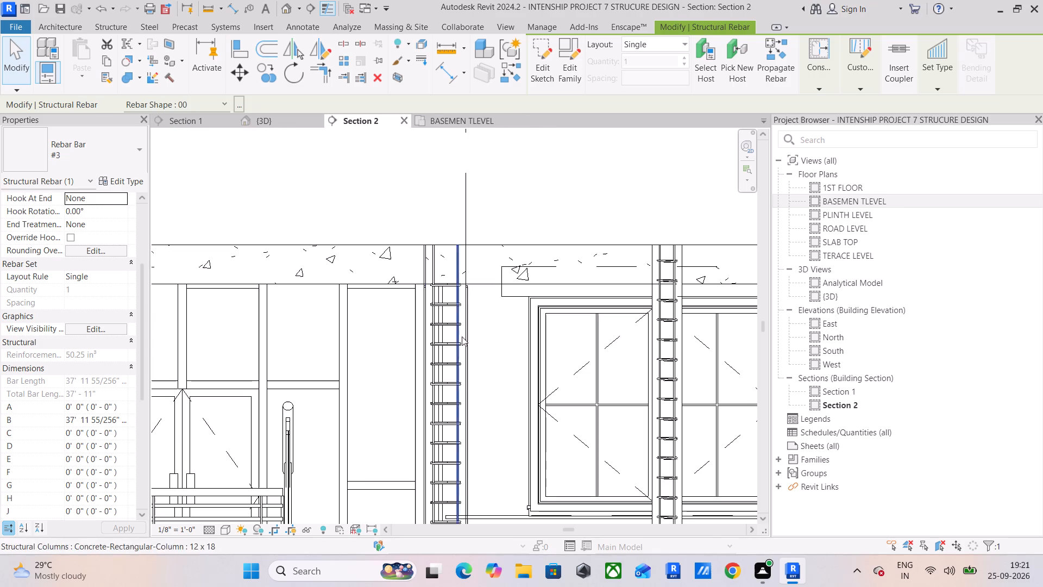
middle_click_drag(462, 336, 468, 162)
scroll(462, 336, "up", 1)
scroll(466, 297, "down", 6)
middle_click_drag(471, 307, 368, 134)
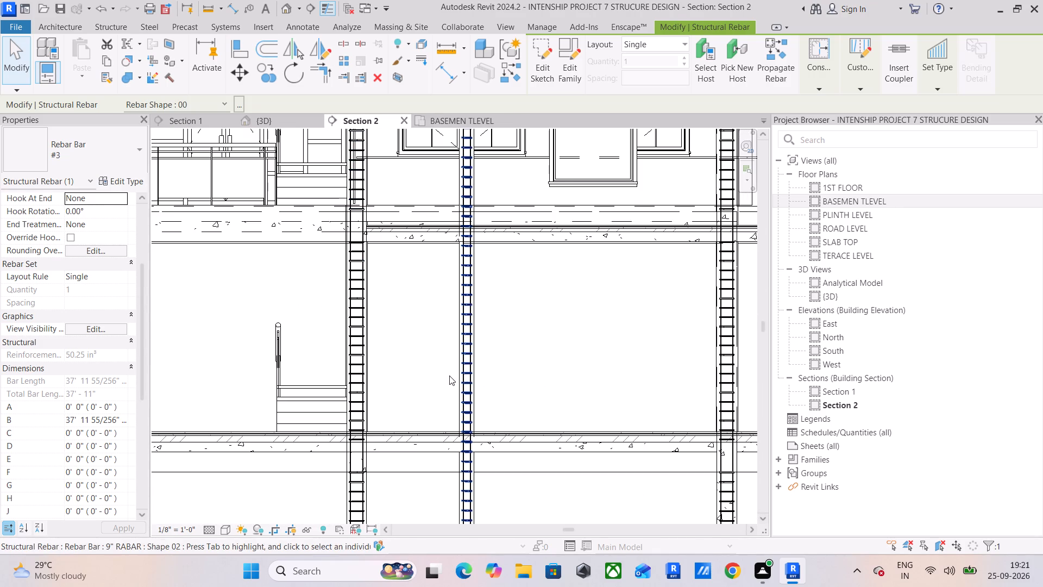
middle_click_drag(449, 376, 453, 147)
middle_click_drag(498, 321, 268, 427)
scroll(268, 427, "down", 3)
left_click(278, 126)
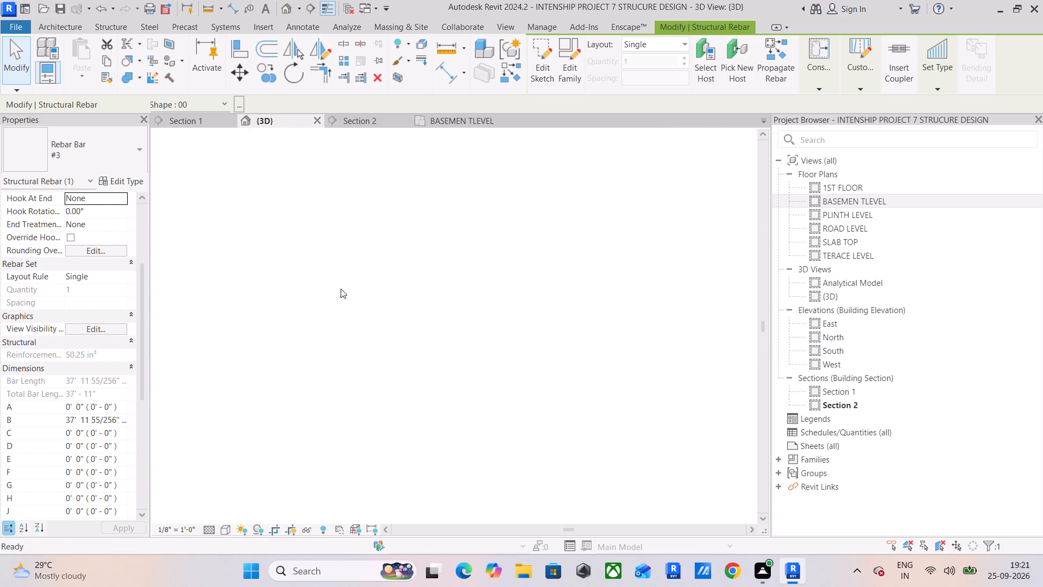
middle_click_drag(400, 383, 549, 322)
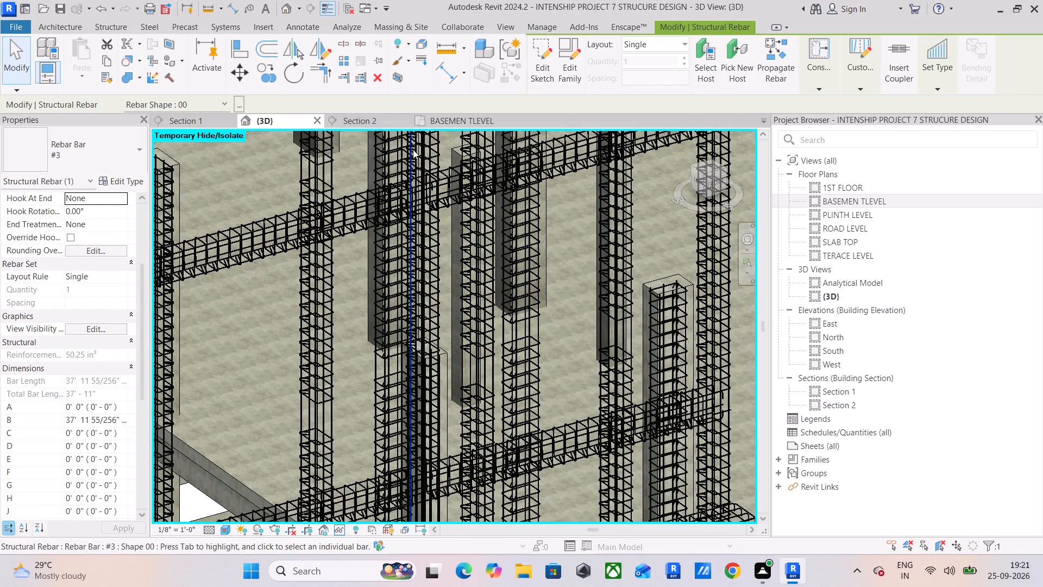
In Section 1, set the #3 rebar type's Standard 90-degree hook length to 5" through the basement beam's hooked top bar.
left_click(192, 120)
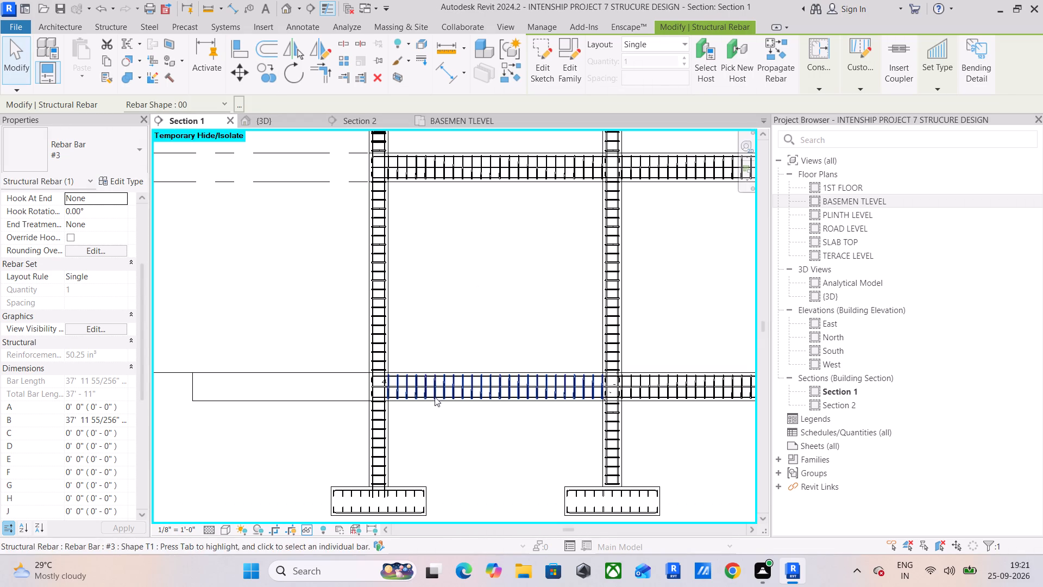
scroll(365, 378, "up", 10)
middle_click_drag(417, 394, 354, 332)
scroll(345, 332, "up", 5)
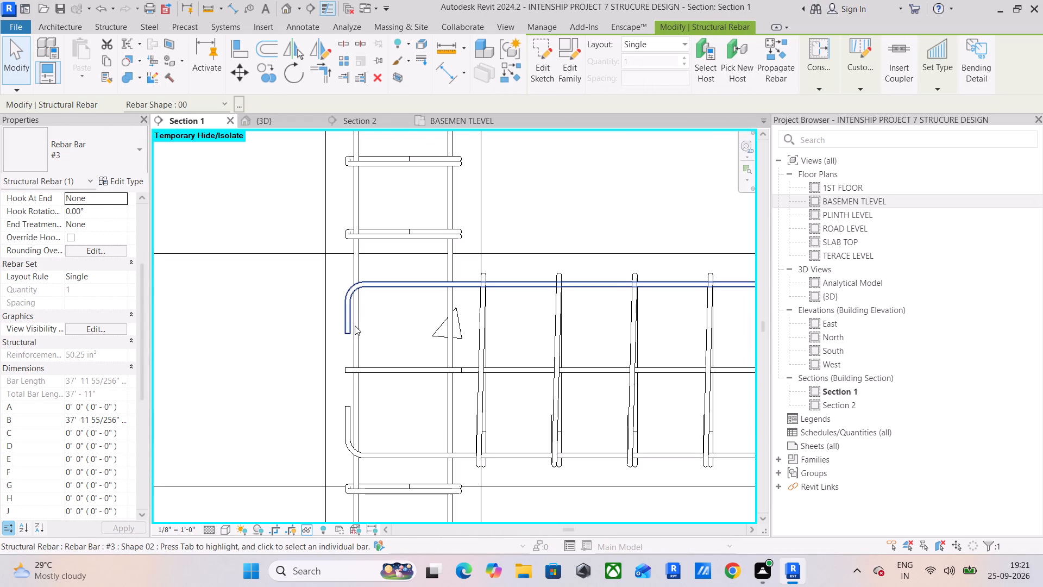
left_click(347, 325)
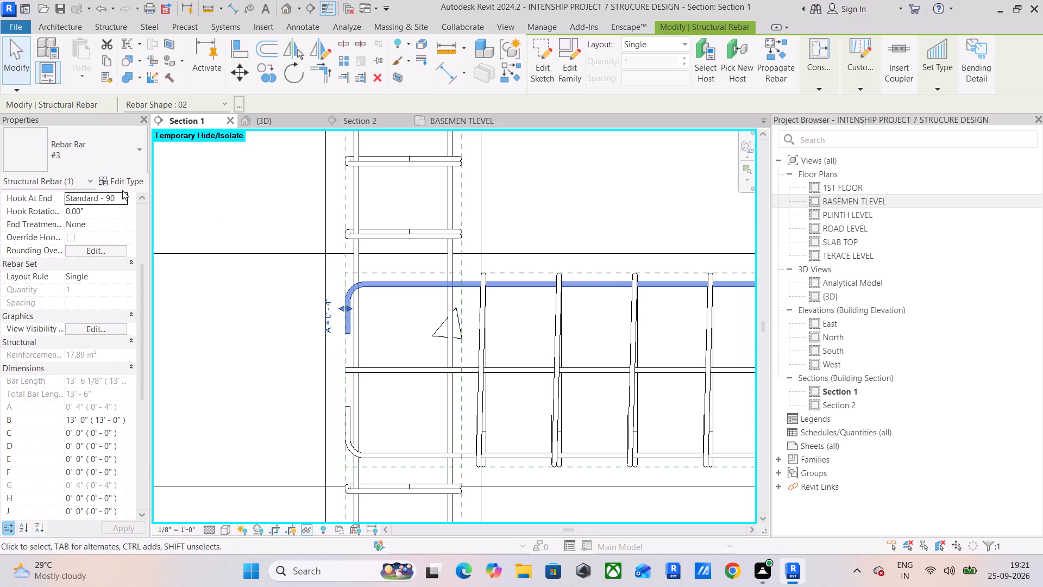
left_click(128, 181)
left_click(613, 366)
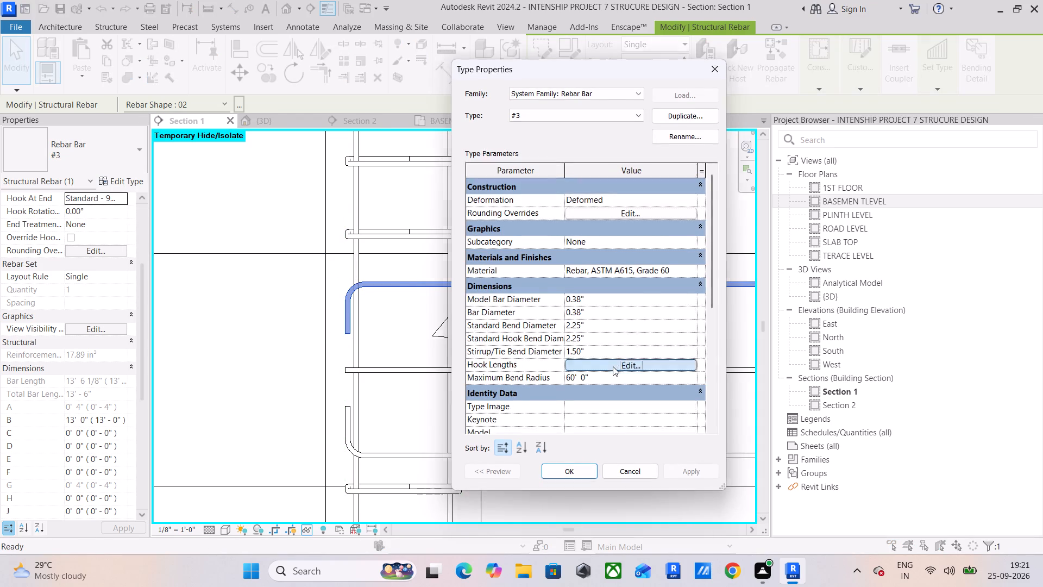
left_click(589, 255)
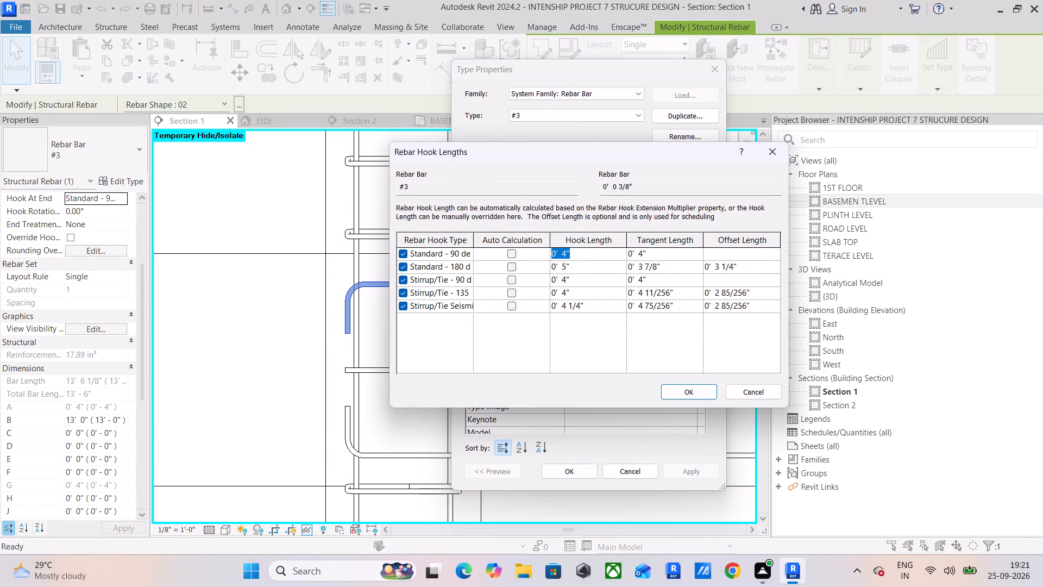
key("5")
key("shift+quotedbl")
key("Return")
left_click(686, 391)
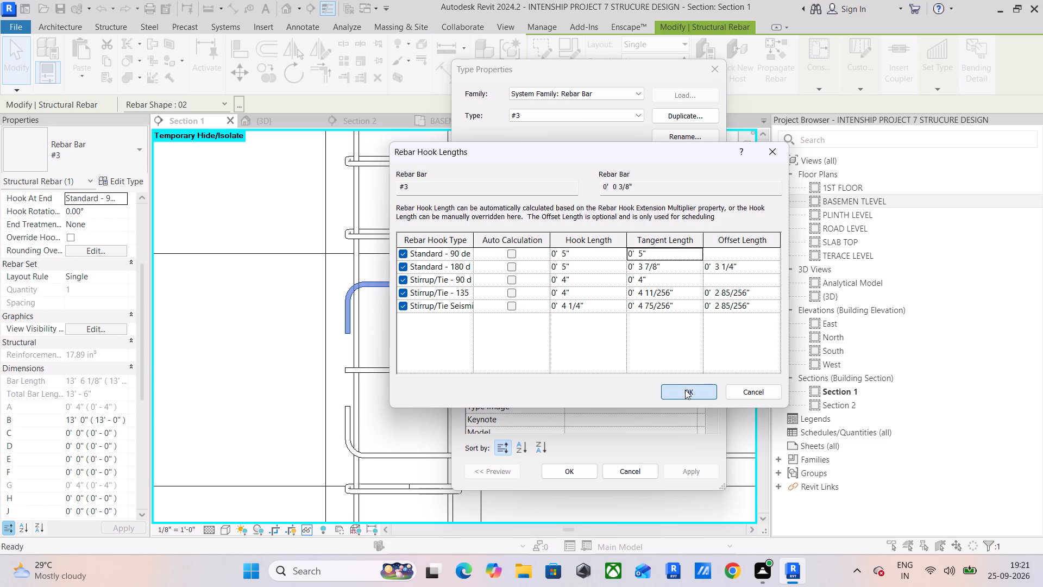
left_click(675, 473)
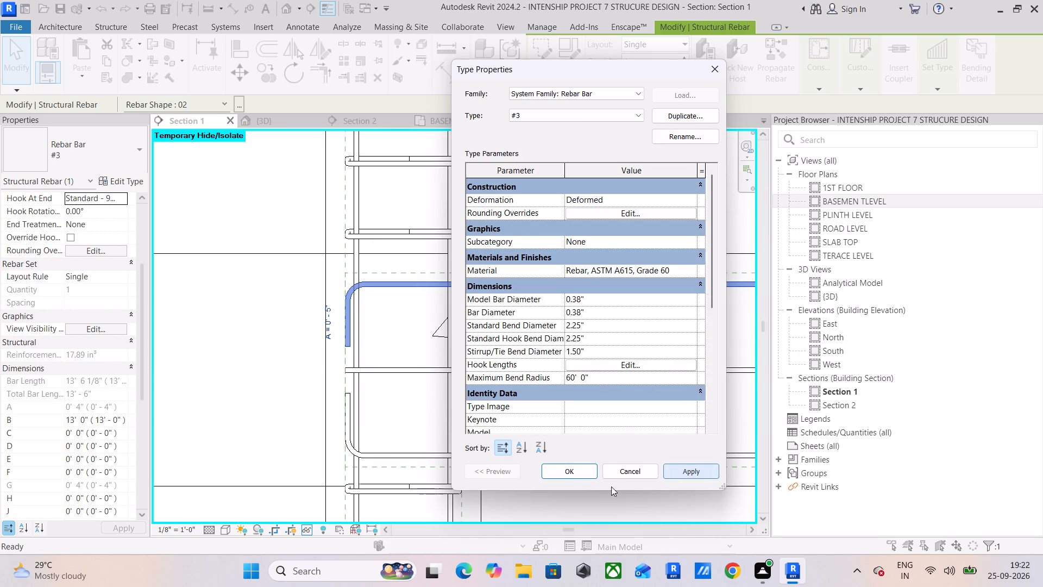
left_click(574, 479)
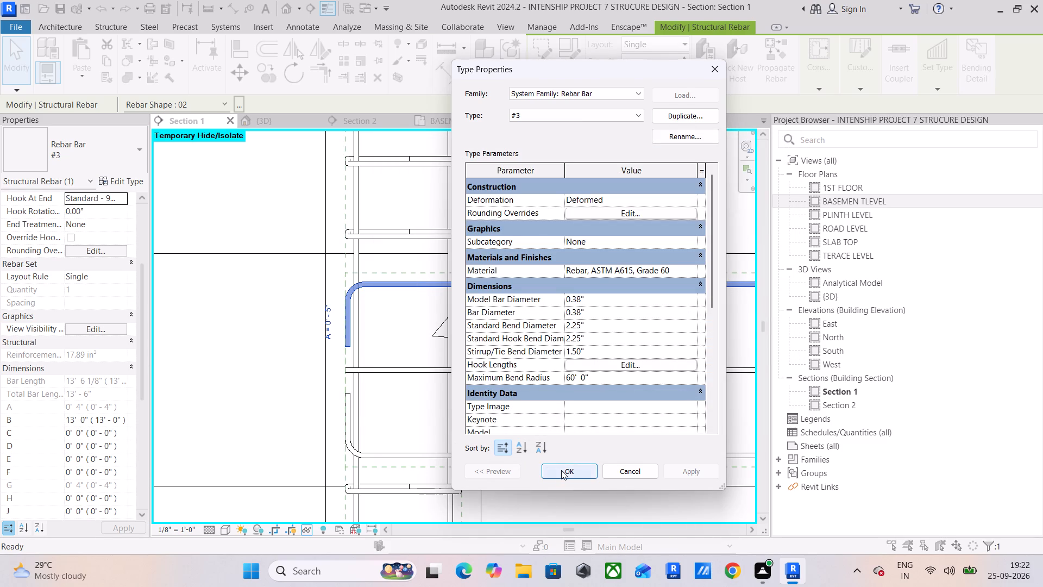
left_click(561, 470)
left_click(275, 389)
Inspect the basement beam reinforcement along its length in Section 1, including the column junctions and the unreinforced overhang.
scroll(275, 389, "down", 4)
middle_click_drag(305, 387, 305, 382)
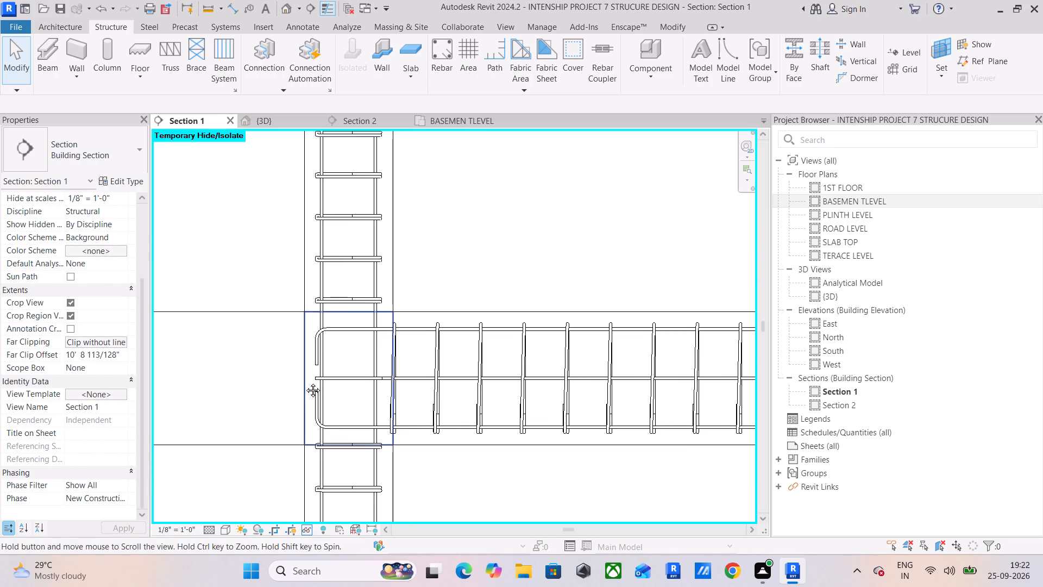
middle_click_drag(305, 382, 251, 308)
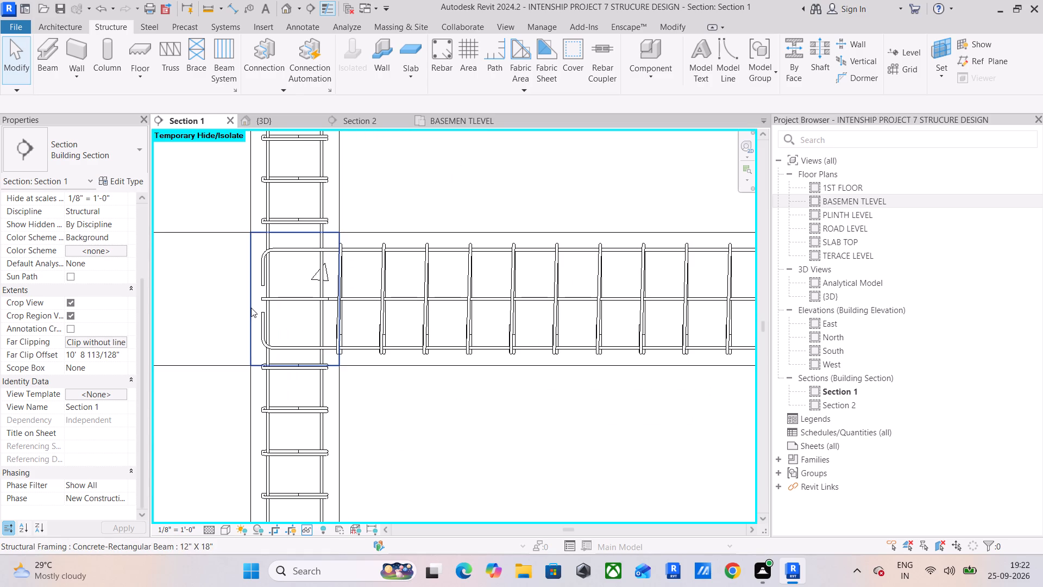
scroll(319, 268, "down", 4)
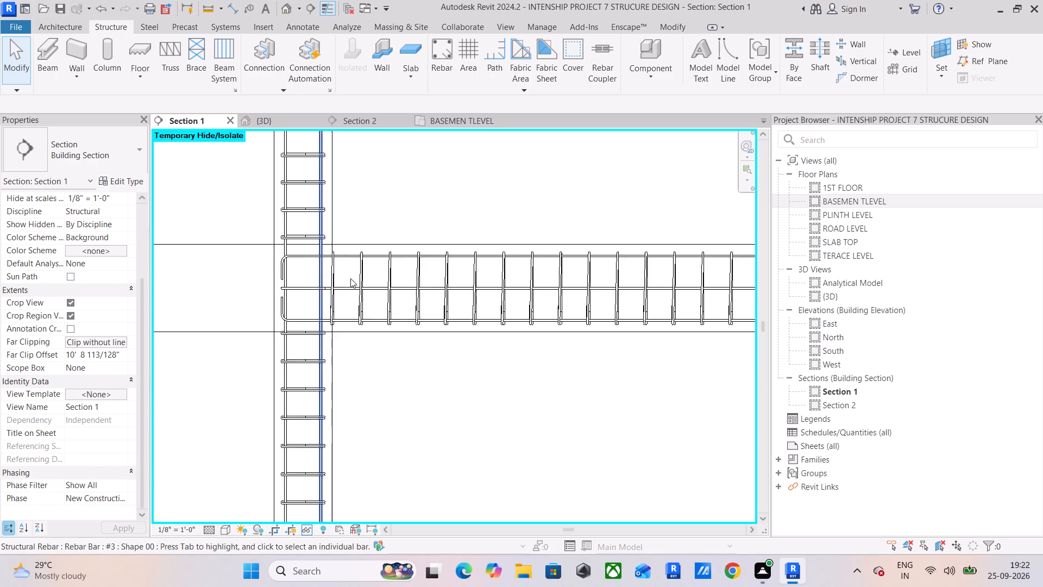
middle_click_drag(384, 280, 226, 270)
middle_click_drag(334, 295, 313, 289)
scroll(365, 283, "down", 4)
middle_click_drag(511, 296, 344, 312)
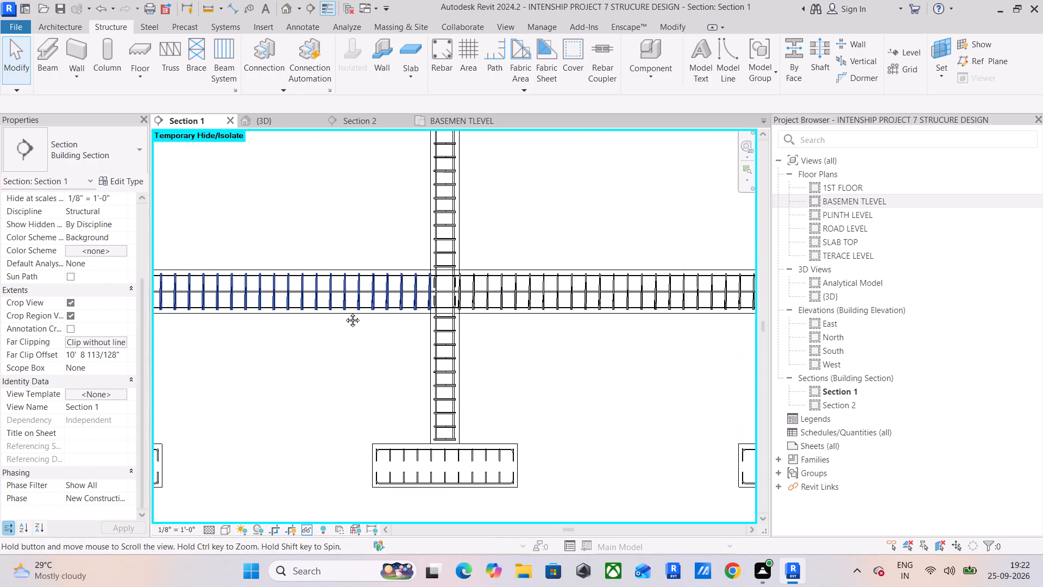
middle_click_drag(344, 312, 316, 312)
scroll(447, 281, "up", 4)
scroll(346, 274, "up", 5)
scroll(346, 274, "down", 12)
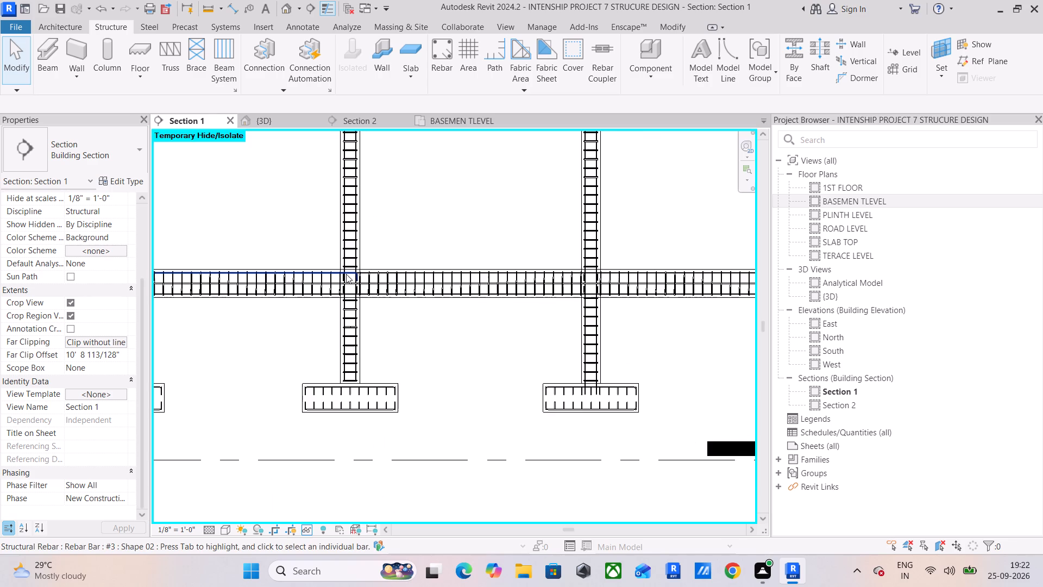
middle_click_drag(346, 274, 533, 291)
scroll(274, 297, "down", 4)
middle_click_drag(274, 297, 449, 326)
scroll(420, 328, "up", 4)
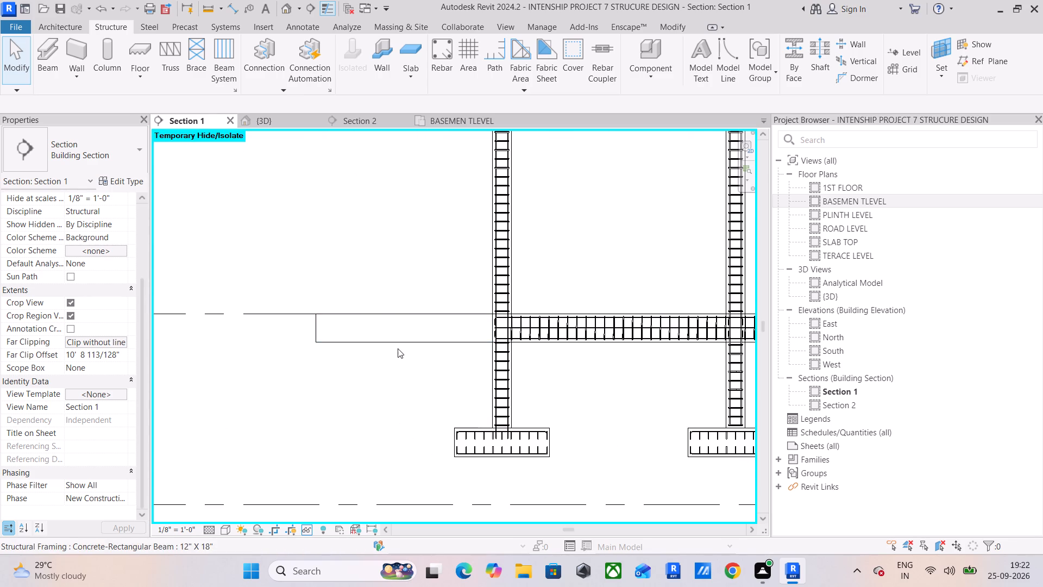
Select the unreinforced basement beam overhang in Section 1 and examine the basement beams and columns in Section 2.
left_click(403, 340)
left_click(370, 126)
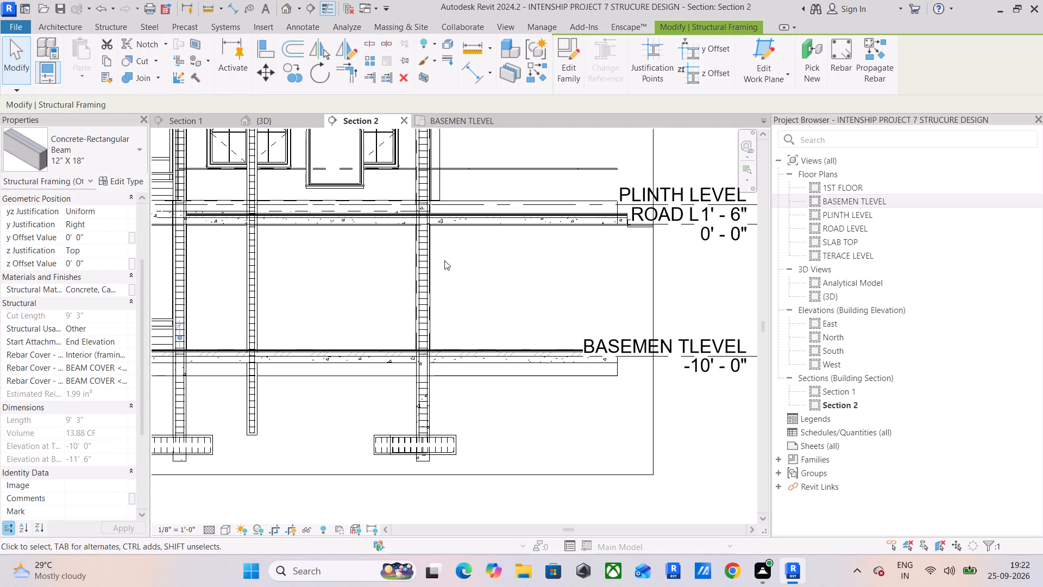
middle_click_drag(373, 286, 613, 284)
middle_click_drag(380, 326, 621, 306)
scroll(582, 311, "up", 1)
middle_click_drag(397, 311, 433, 311)
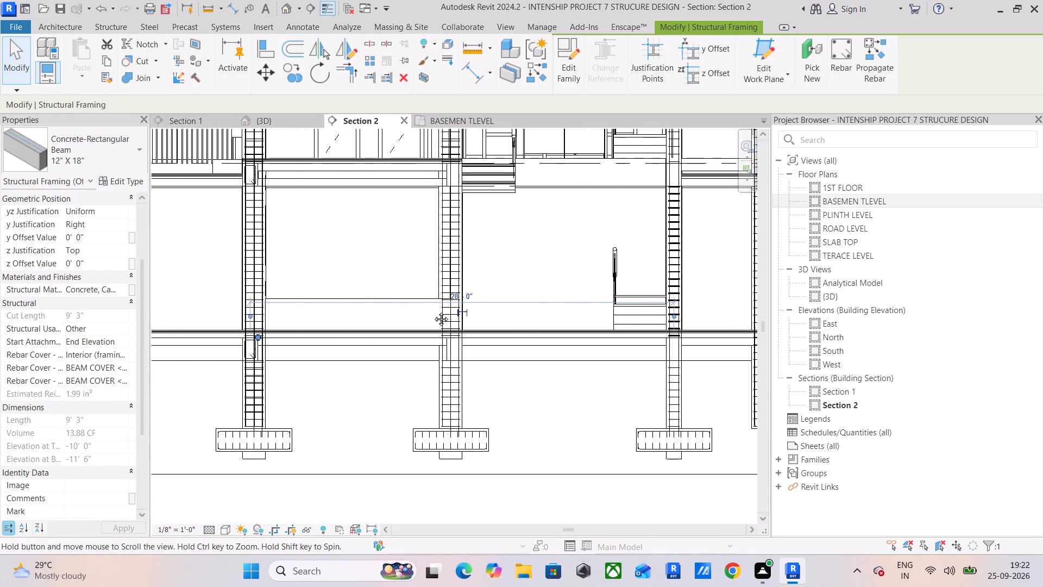
middle_click_drag(433, 311, 504, 310)
scroll(363, 317, "up", 4)
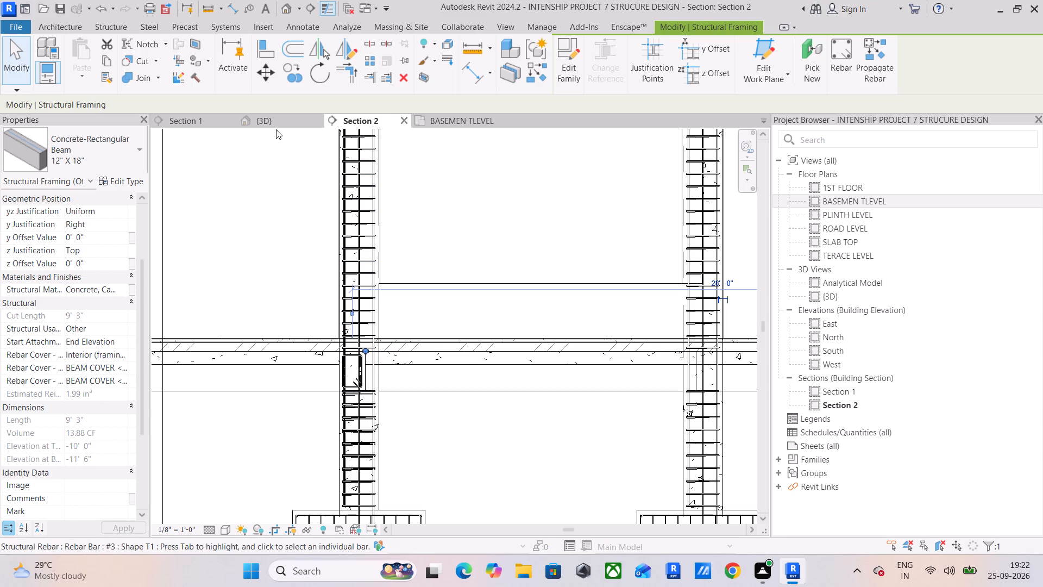
On the basement level plan, move the Section 2 line east to just beyond the easternmost column line.
left_click(484, 127)
middle_click_drag(467, 262, 451, 364)
left_click(305, 240)
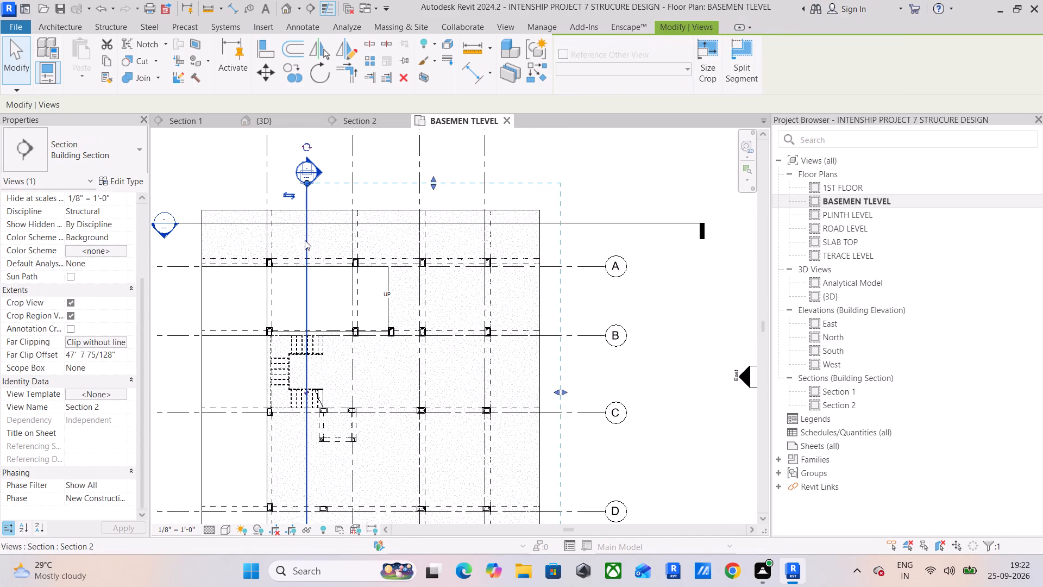
left_click_drag(305, 240, 474, 248)
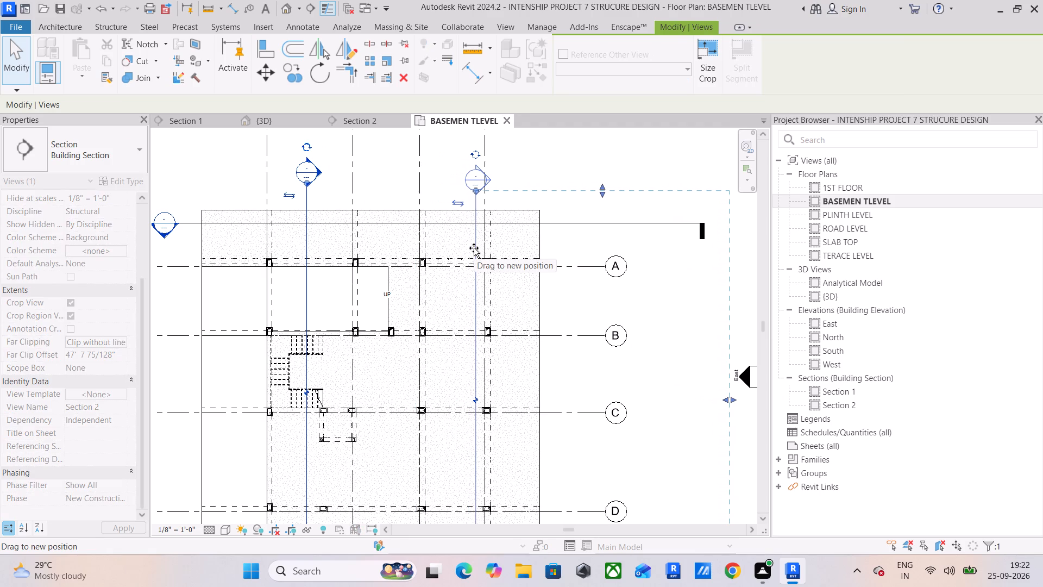
left_click_drag(474, 248, 500, 250)
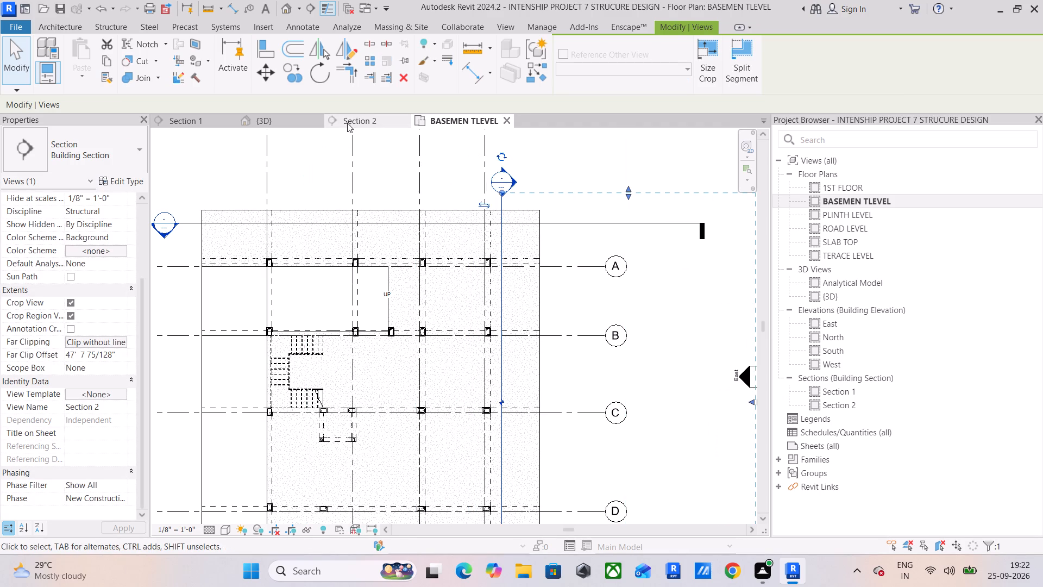
In Section 2, temporarily hide the linked INTENSHIP PROJECT 7 model so the structural beams stand alone.
left_click(374, 123)
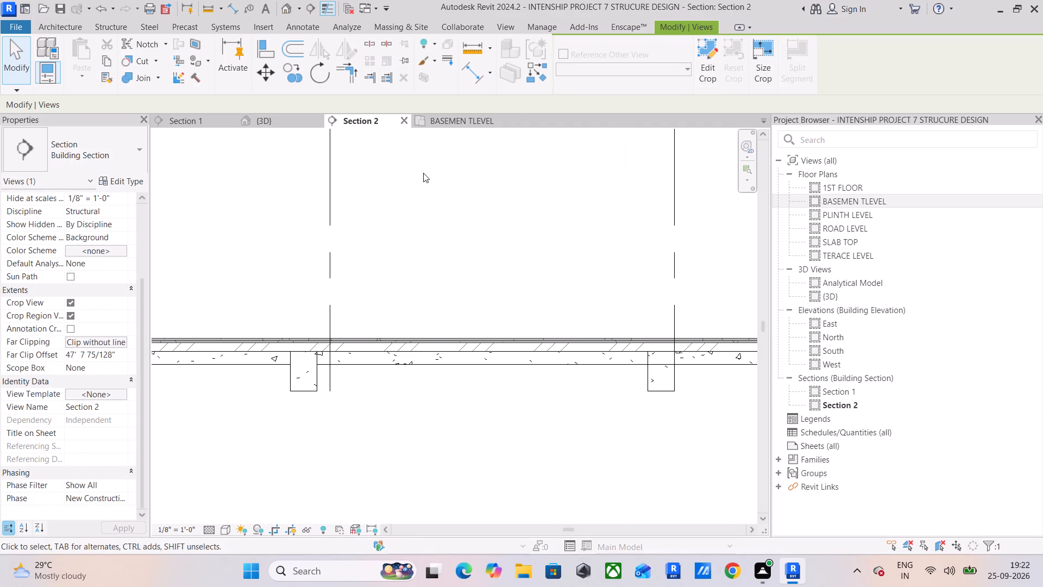
scroll(398, 262, "down", 6)
middle_click_drag(453, 270, 416, 284)
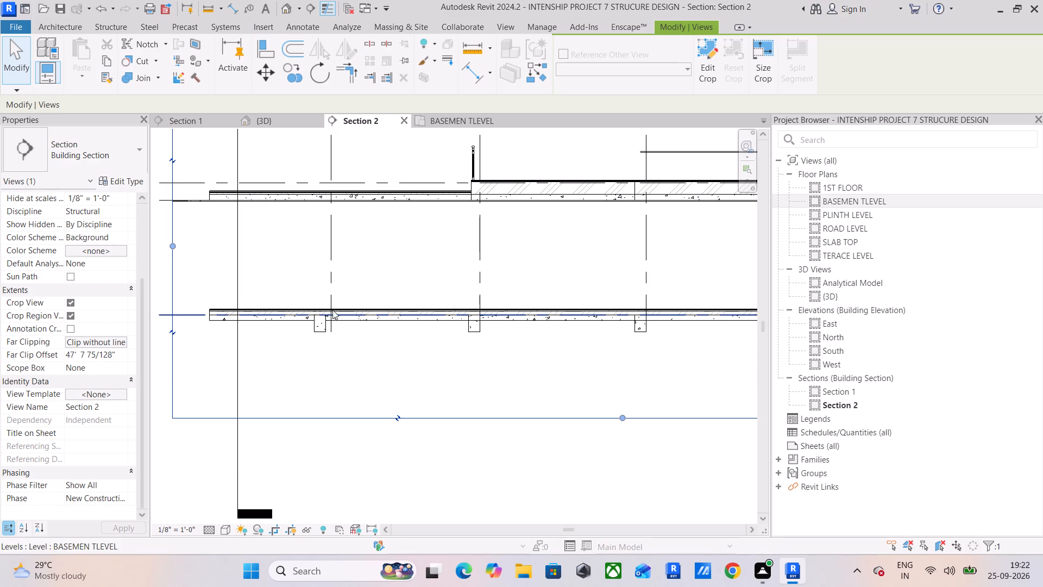
left_click(293, 326)
type("HH")
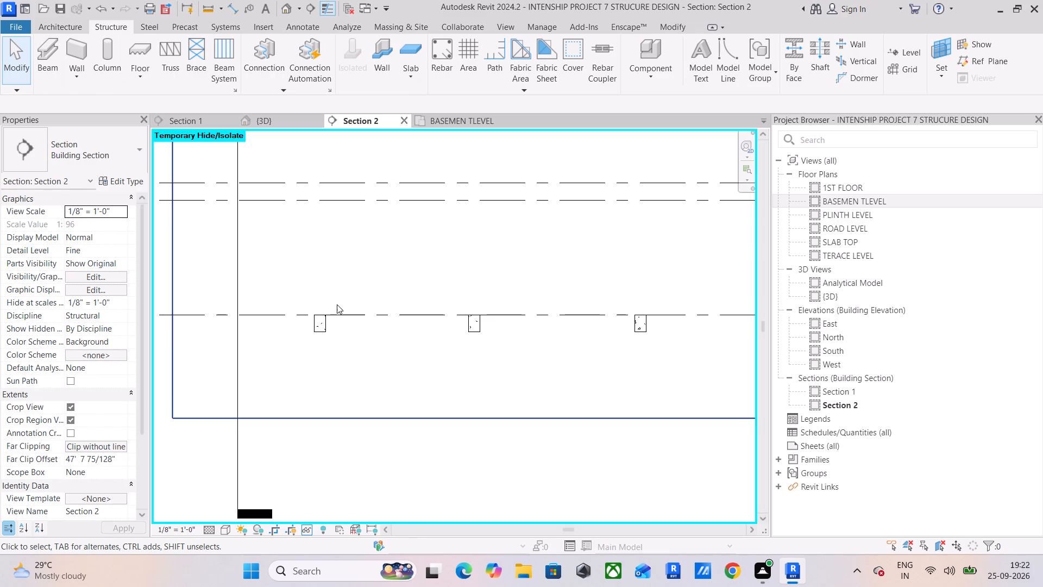
Set the rebar cover of the leftmost 12" x 18" basement beam in Section 2 to BEAM COVER.
scroll(313, 321, "up", 8)
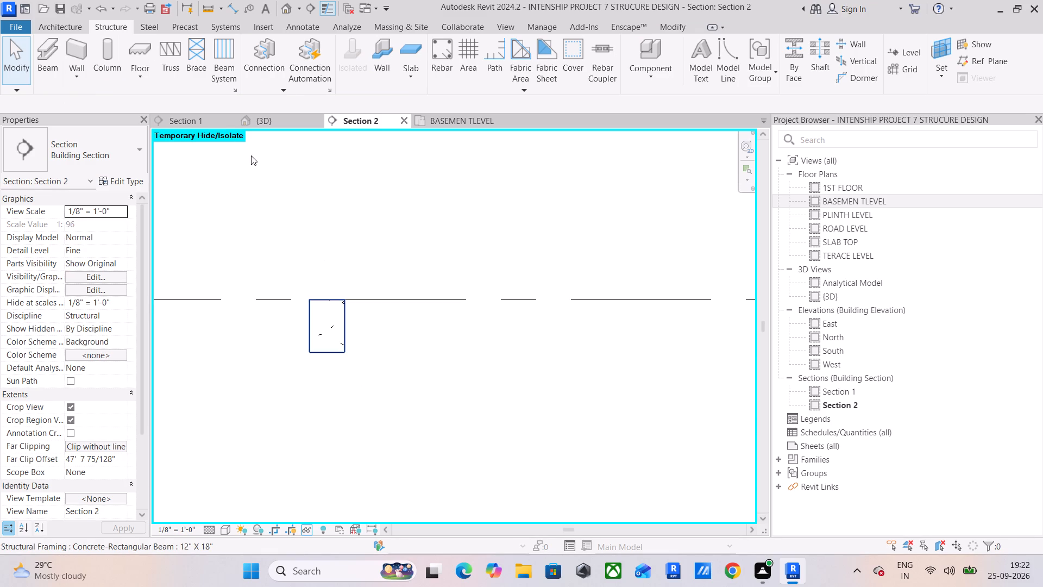
left_click(580, 53)
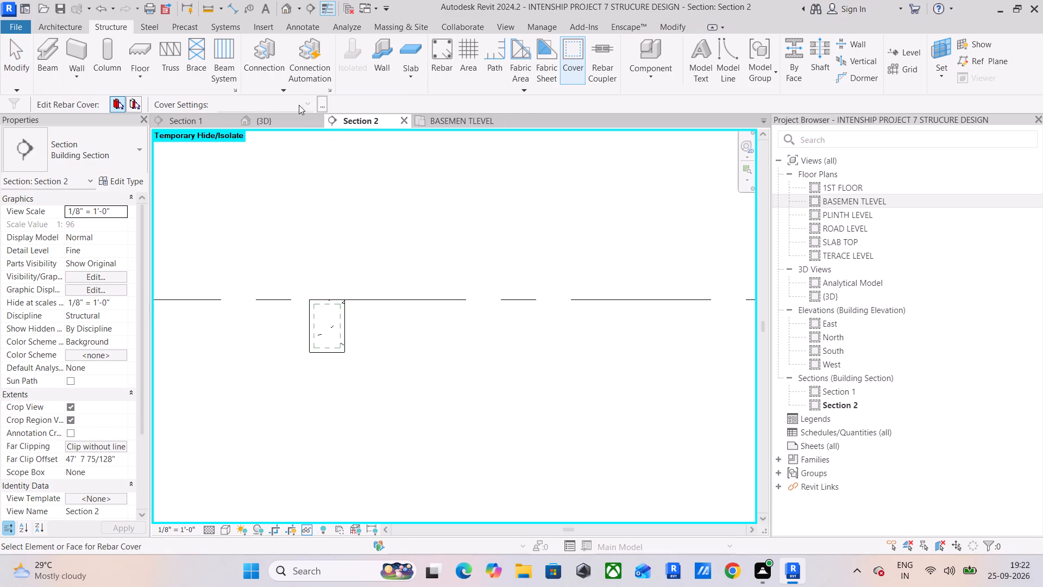
left_click(349, 321)
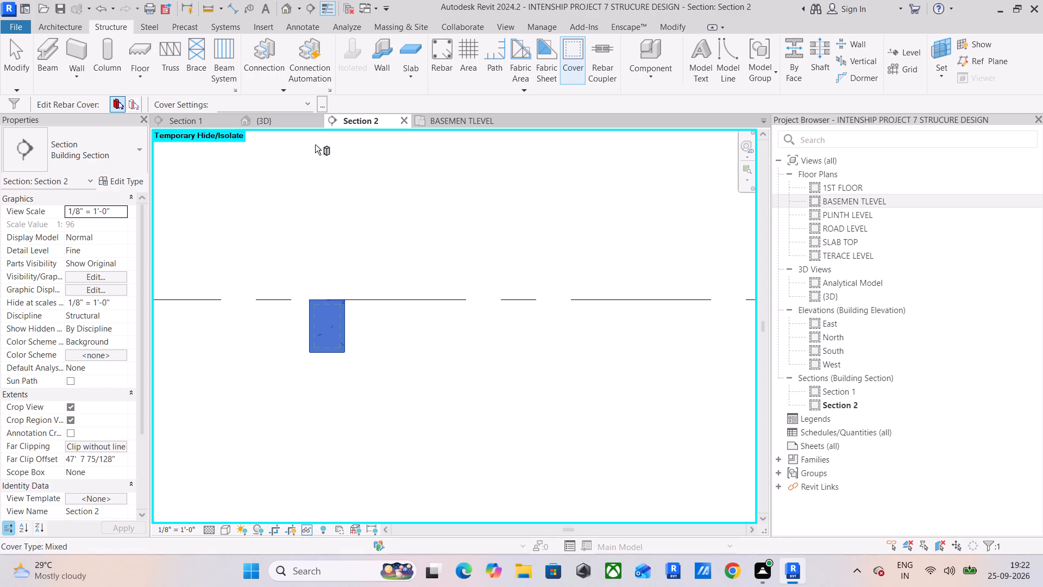
left_click(310, 101)
left_click(283, 120)
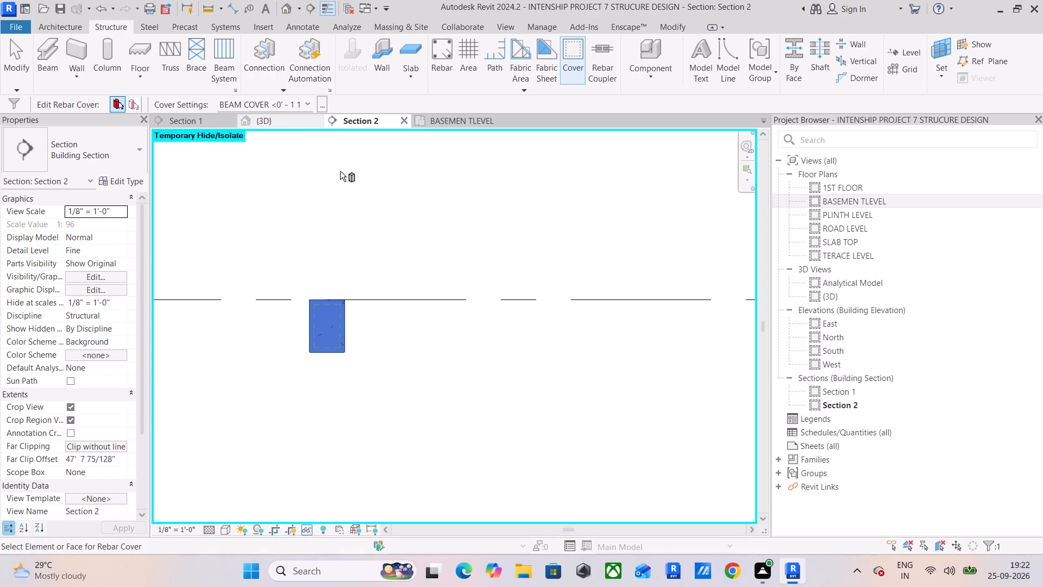
middle_click_drag(444, 330, 341, 317)
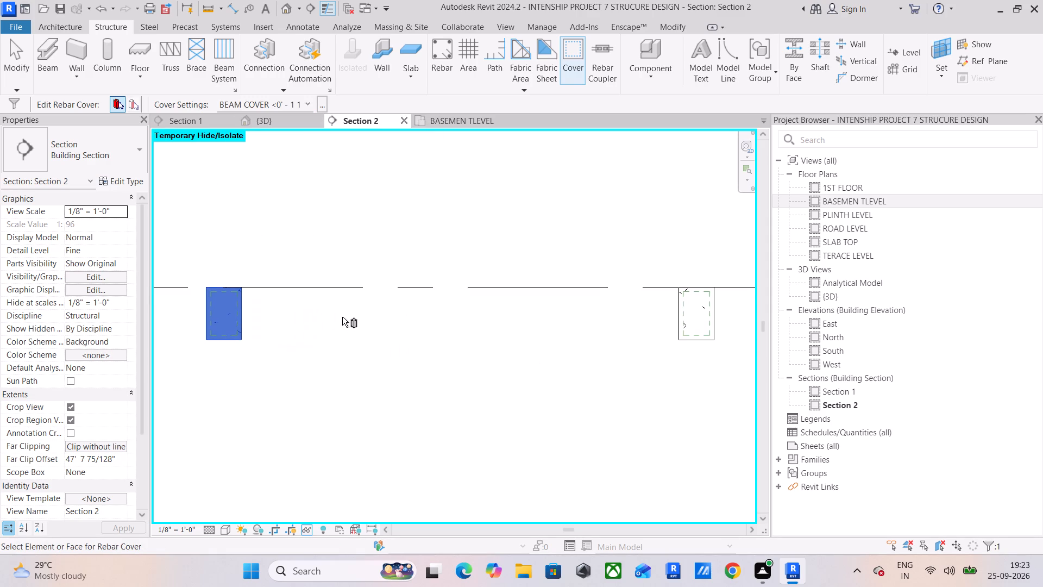
left_click(342, 317)
middle_click_drag(305, 306, 377, 295)
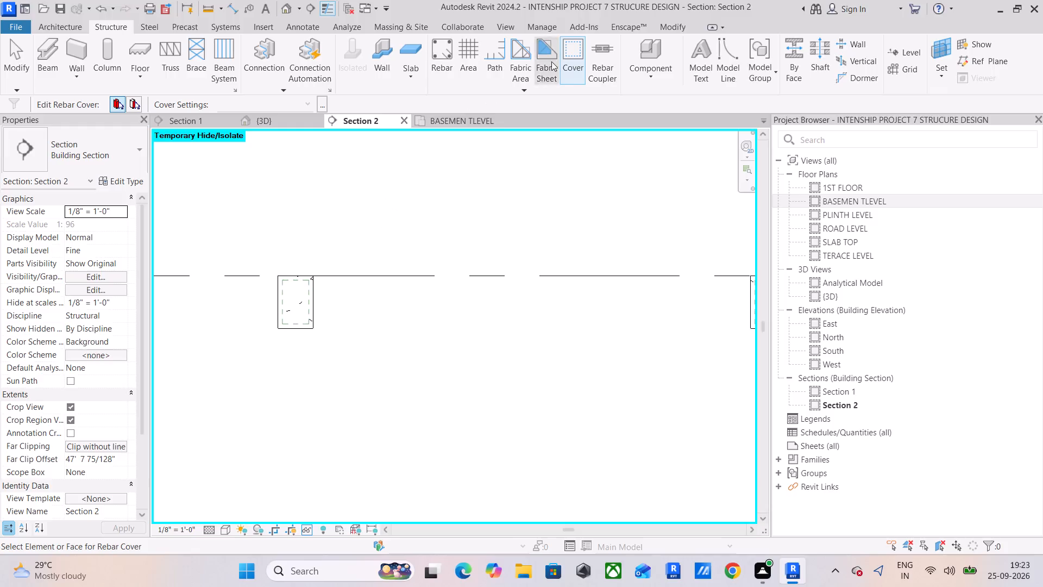
Place a #3 stirrup of shape T1, parallel to the work plane, in the leftmost basement beam's cross-section.
left_click(448, 58)
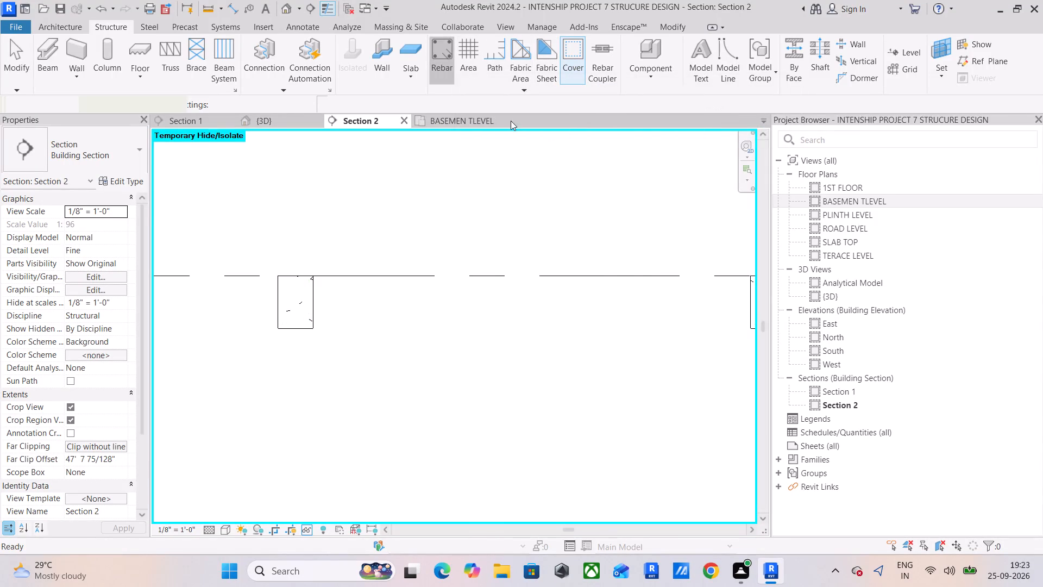
scroll(961, 267, "down", 10)
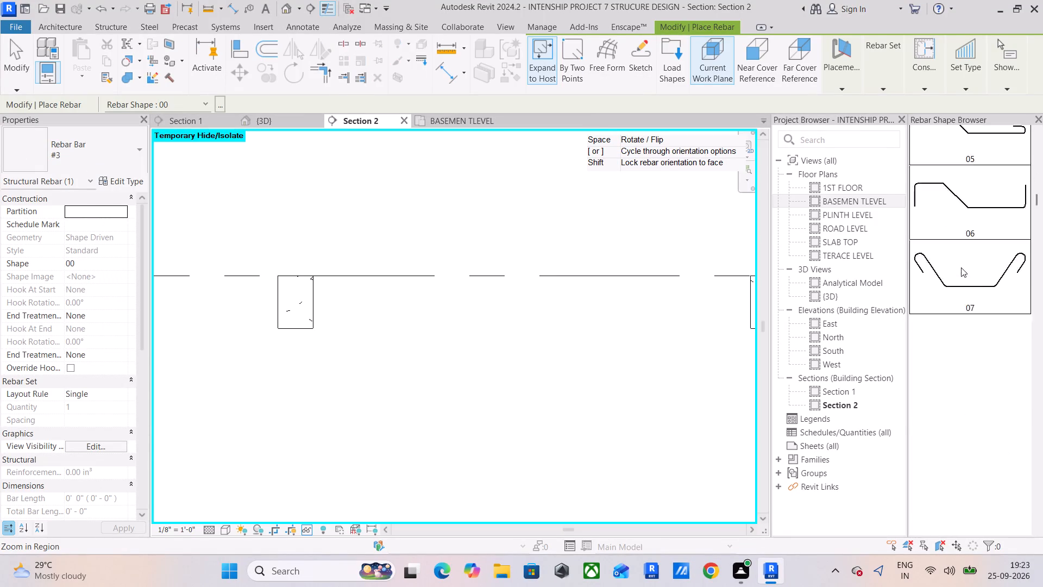
scroll(961, 267, "down", 20)
scroll(961, 267, "down", 15)
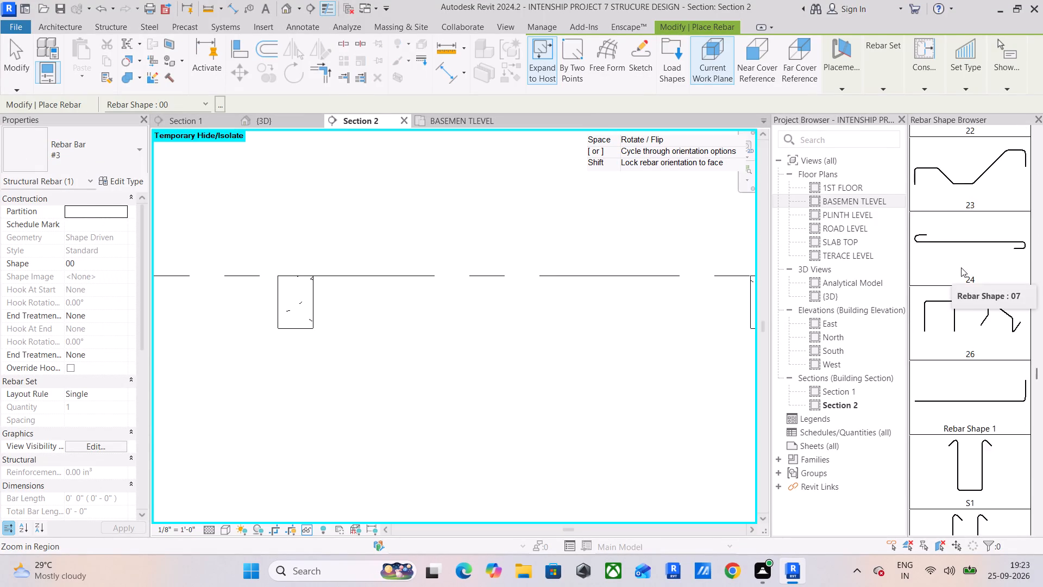
scroll(961, 267, "down", 16)
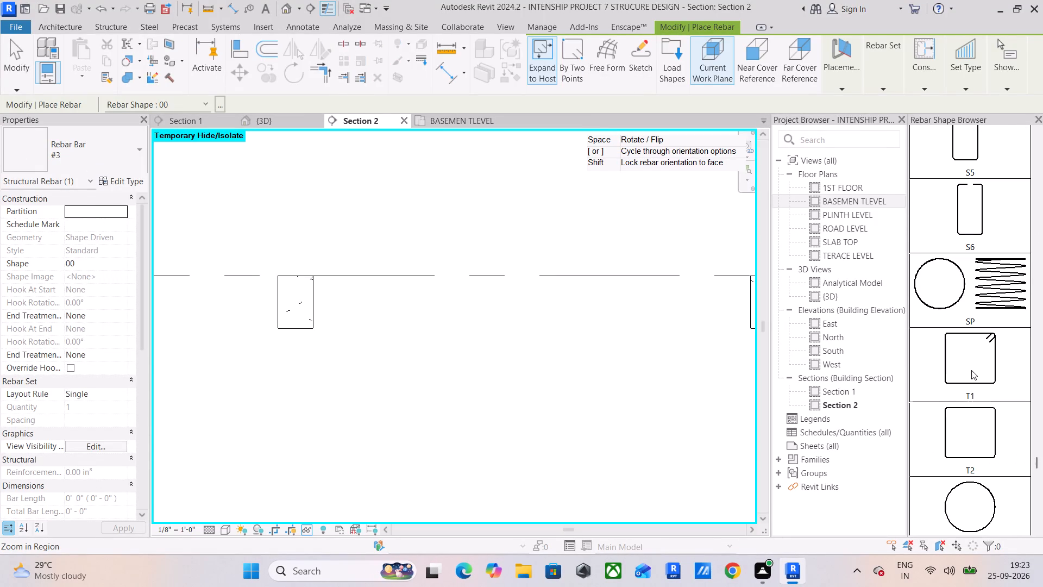
left_click(971, 370)
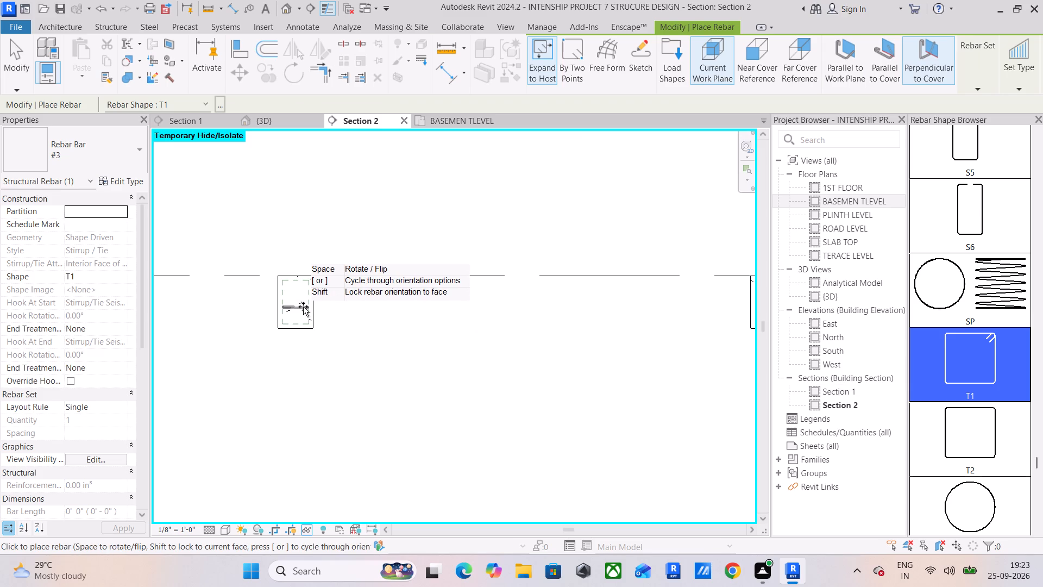
scroll(303, 307, "up", 2)
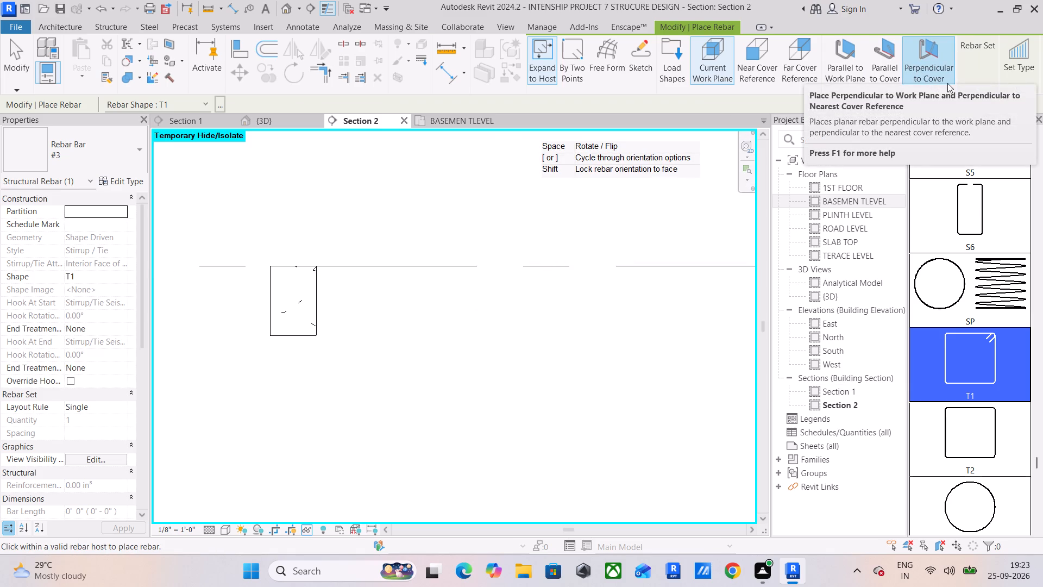
left_click(846, 66)
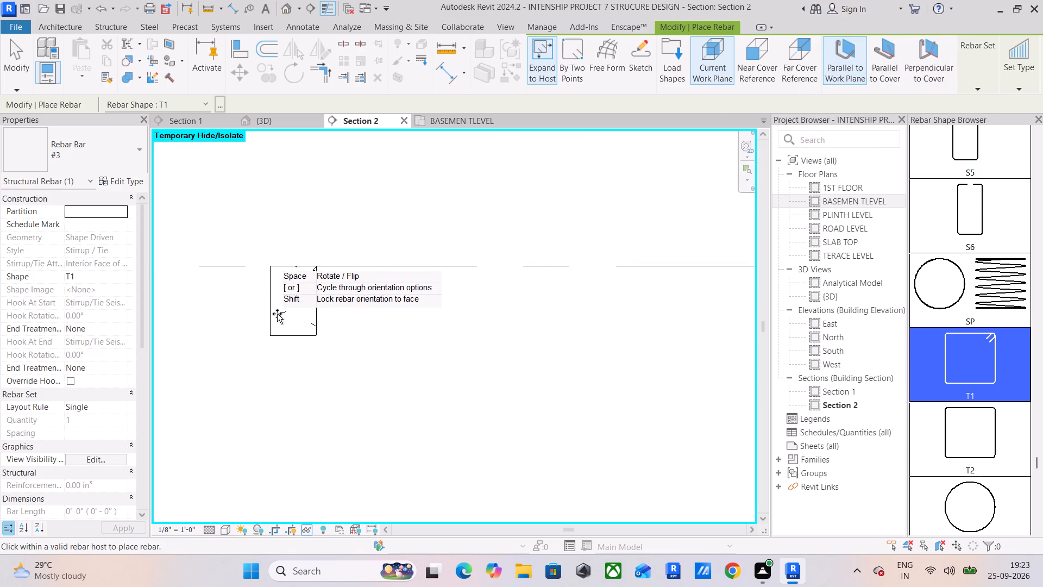
left_click(279, 313)
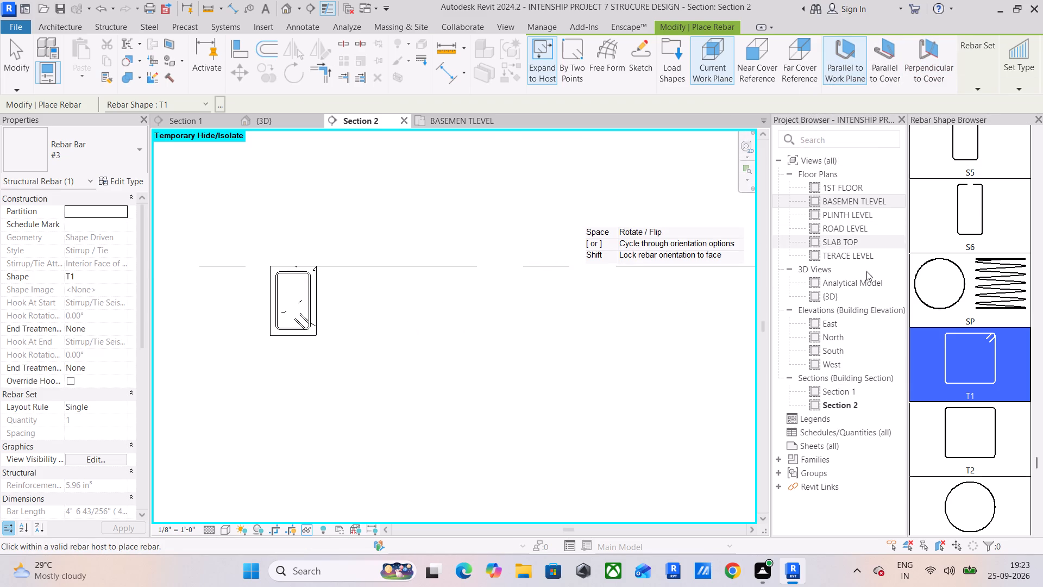
Place one straight #3 bar of shape 00 inside the stirrup's upper left corner.
scroll(932, 268, "up", 20)
scroll(932, 268, "up", 20)
scroll(932, 268, "up", 1)
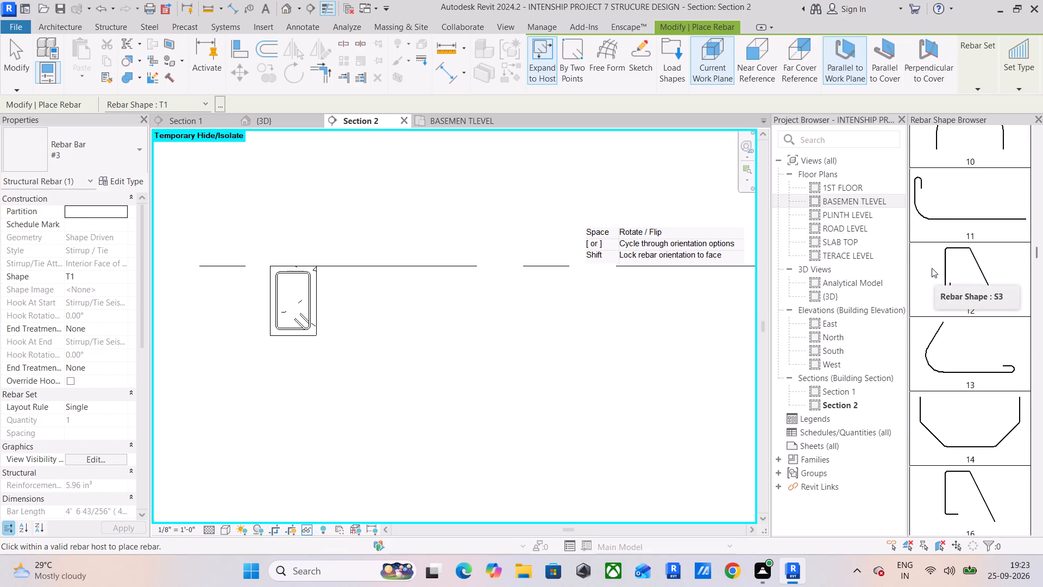
scroll(932, 268, "up", 20)
scroll(932, 268, "up", 4)
left_click(970, 140)
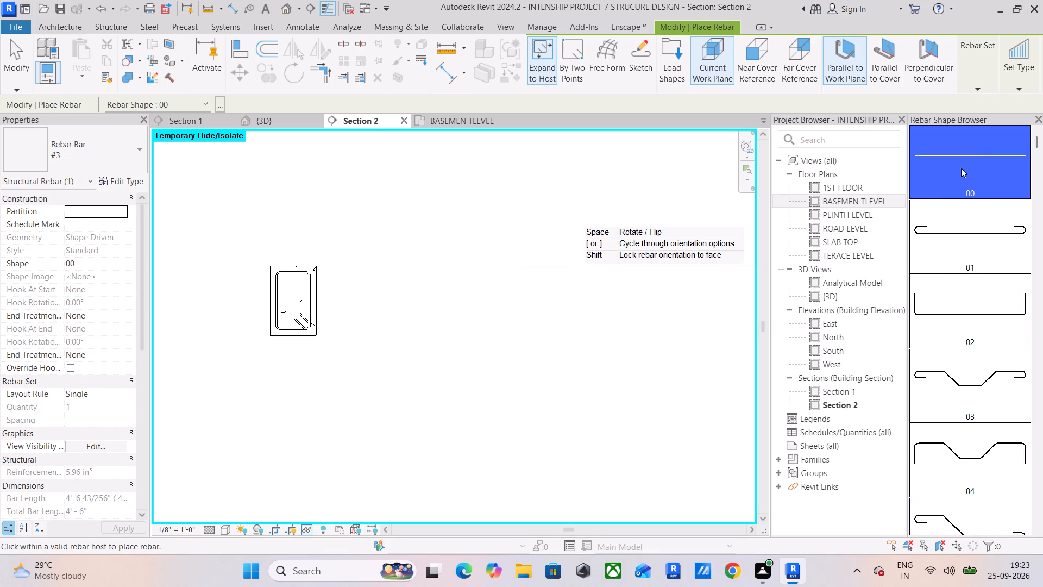
scroll(285, 303, "up", 5)
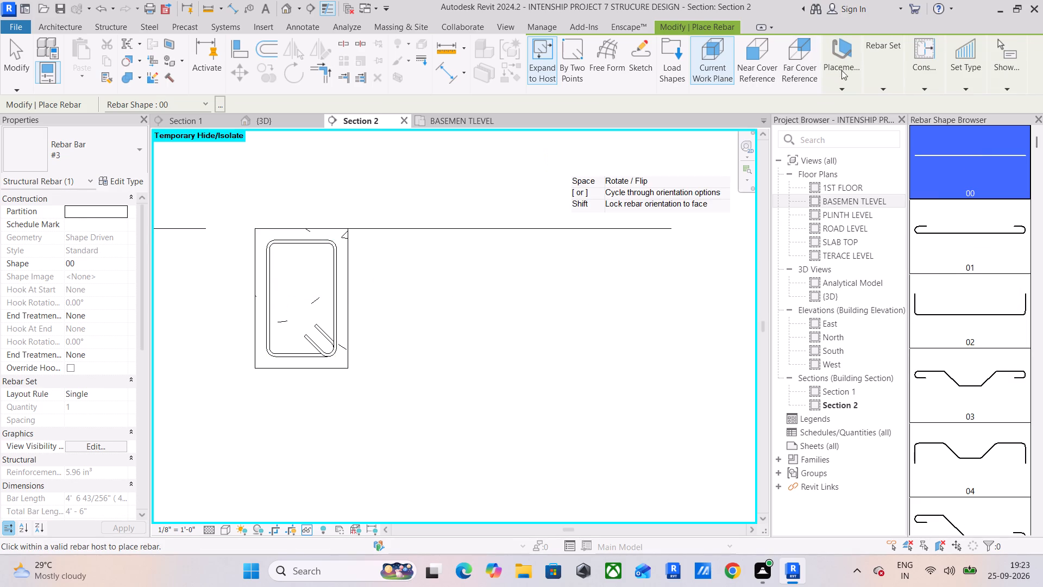
left_click(918, 107)
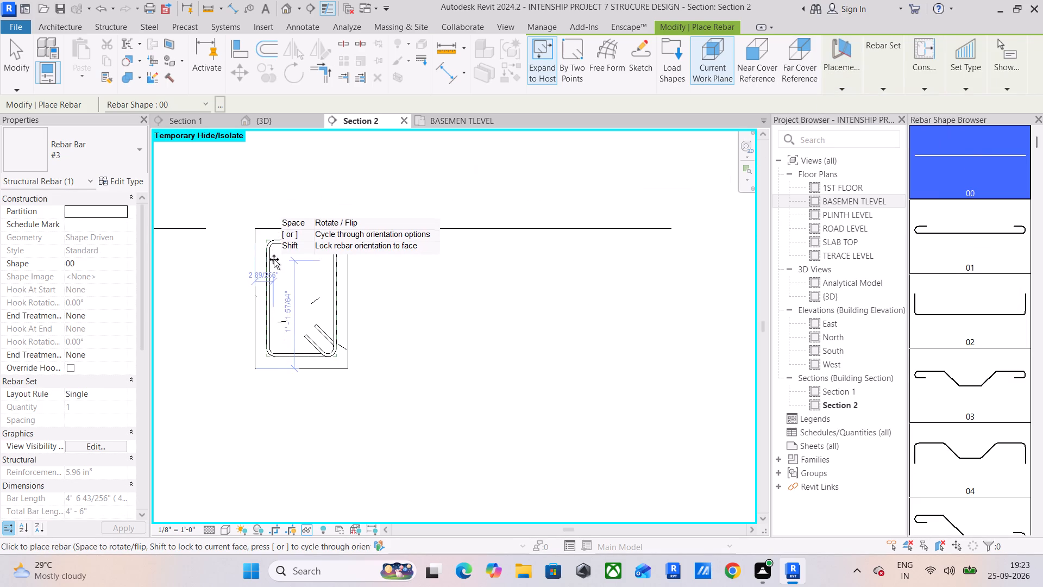
scroll(277, 255, "up", 15)
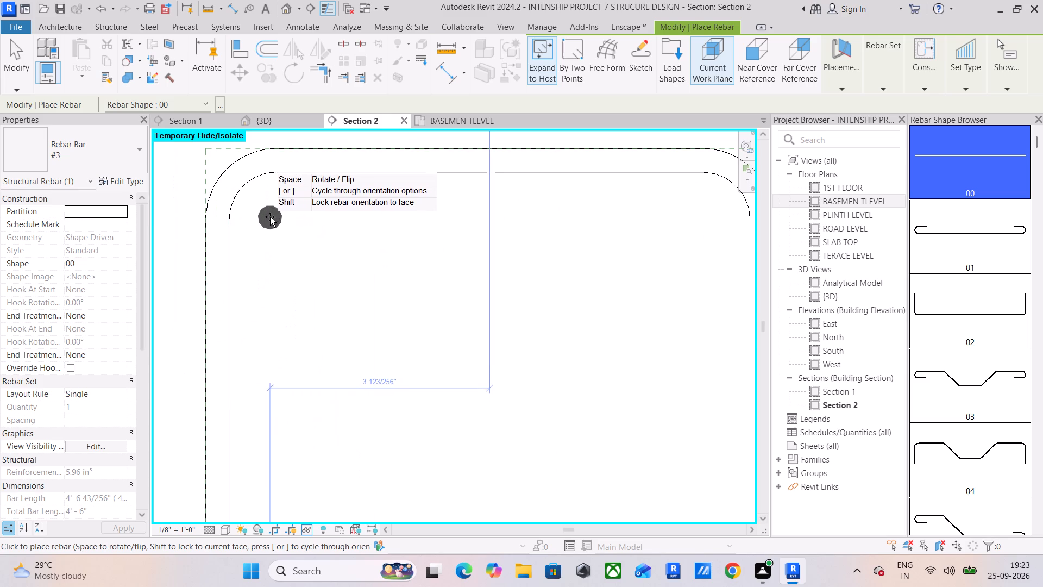
left_click(271, 216)
scroll(314, 269, "down", 10)
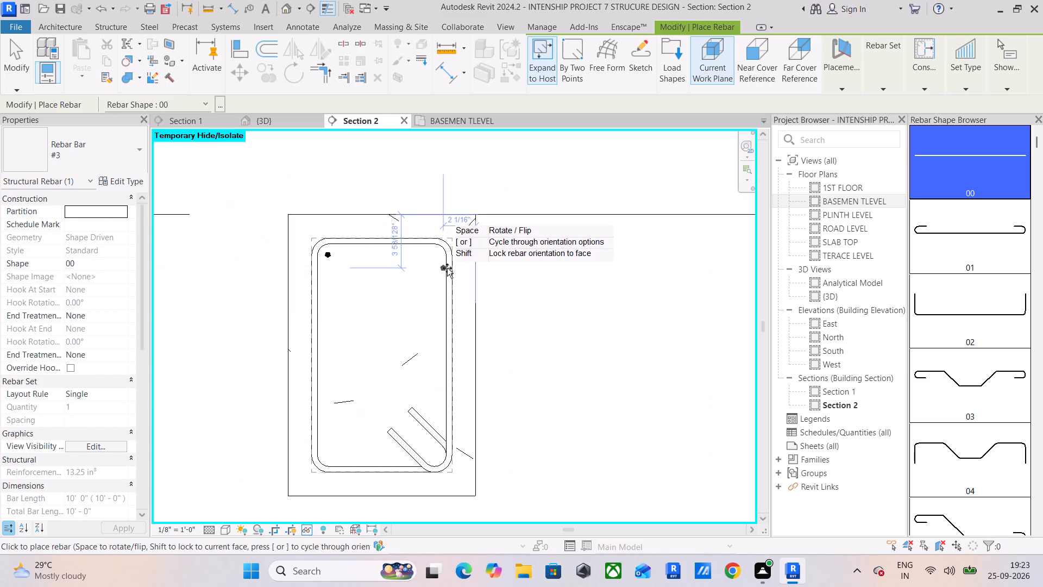
key("Escape")
key("Escape")
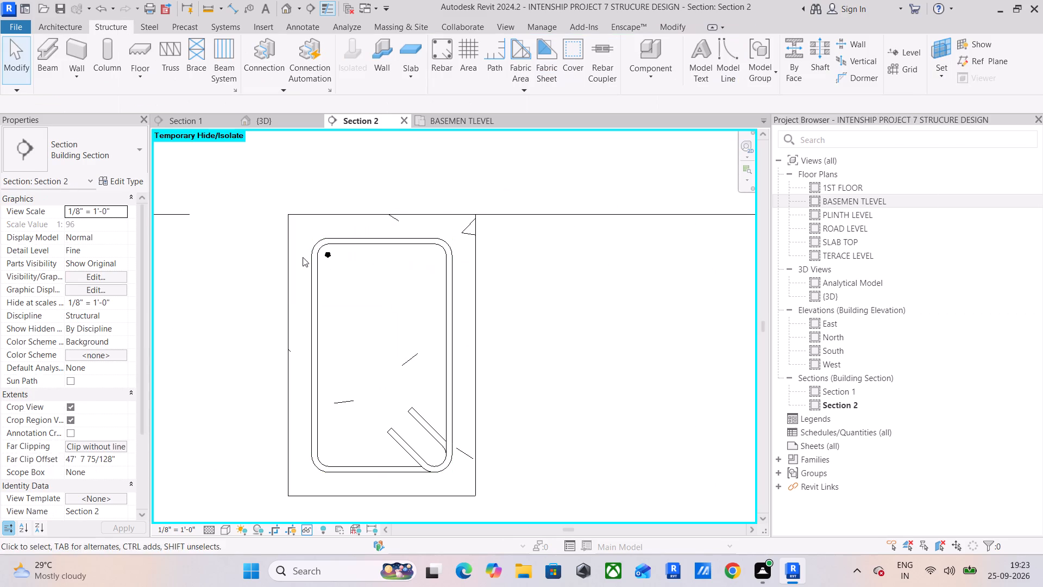
Change the new straight corner bar's type to #4.
left_click(325, 254)
left_click(117, 158)
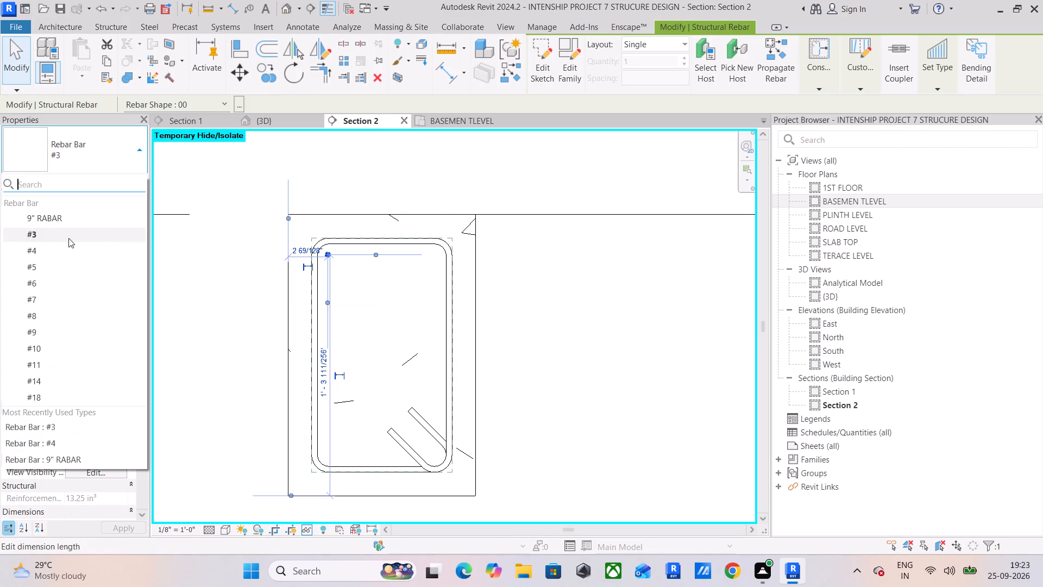
left_click(61, 250)
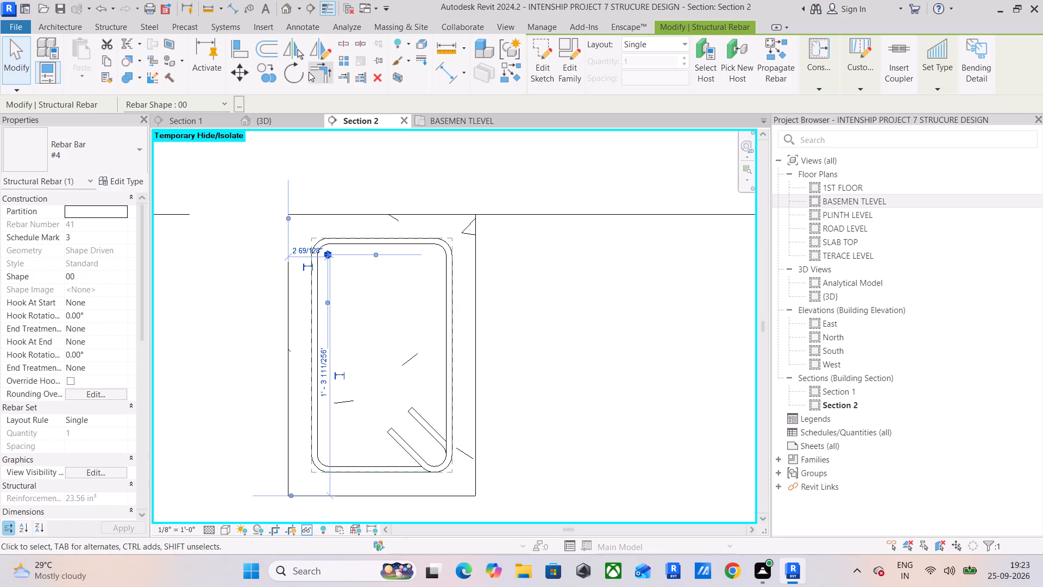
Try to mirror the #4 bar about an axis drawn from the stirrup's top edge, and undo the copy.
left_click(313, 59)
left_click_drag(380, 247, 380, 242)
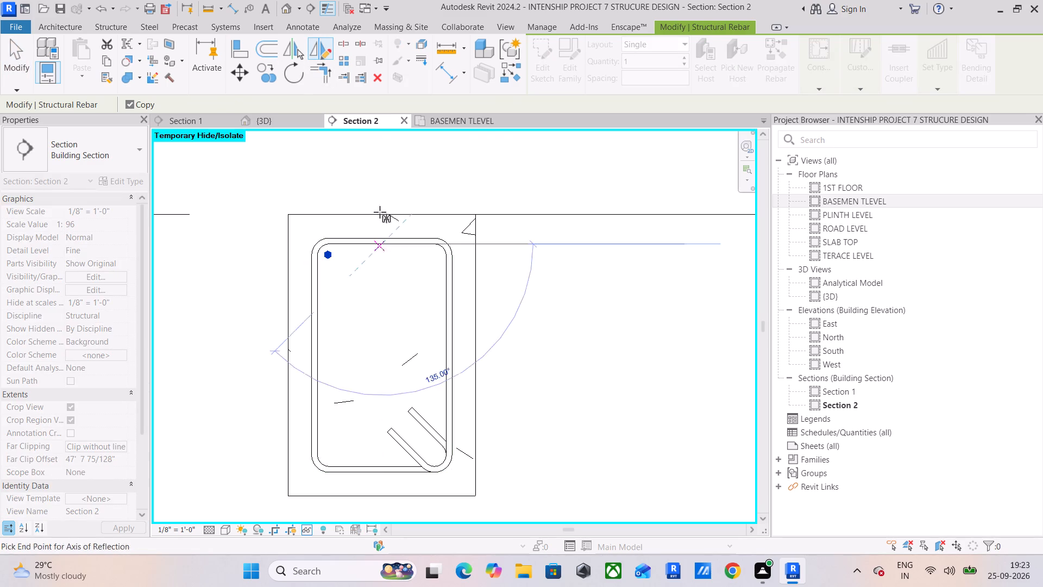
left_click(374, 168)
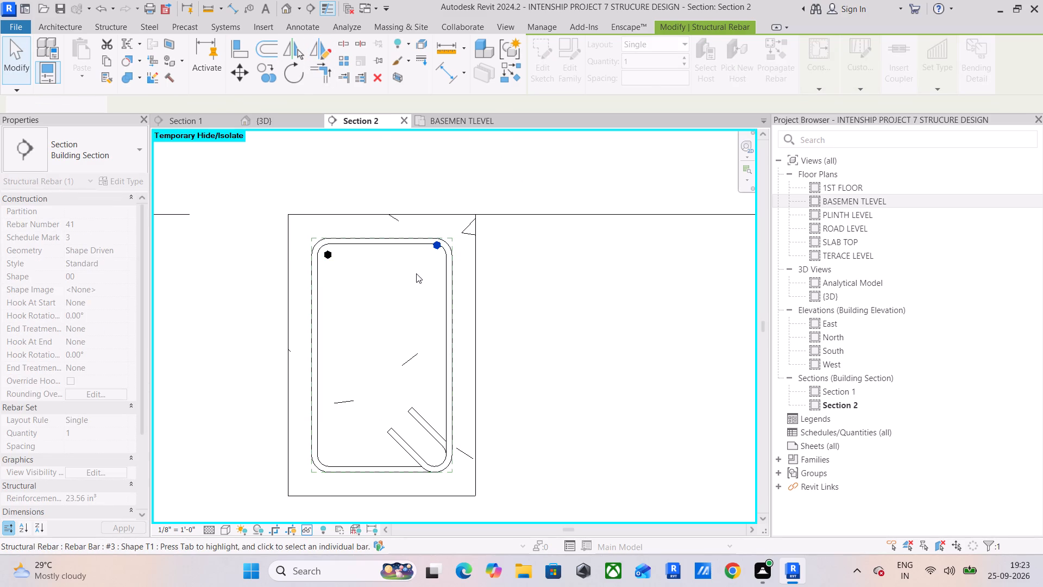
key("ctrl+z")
Mirror a copy of the #4 bar about the stirrup's vertical centreline into the upper right corner.
left_click(326, 252)
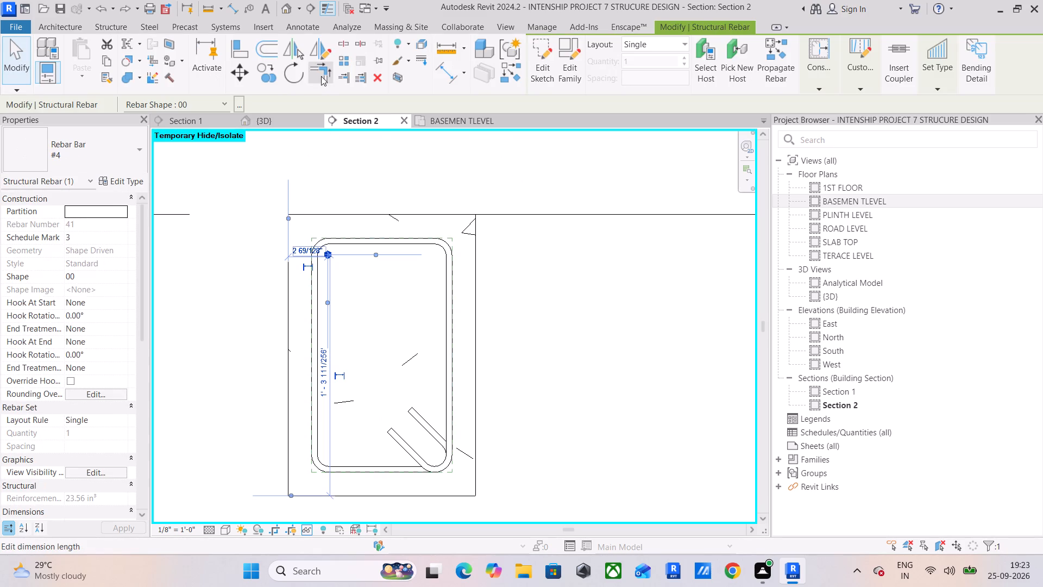
left_click(317, 55)
left_click(383, 247)
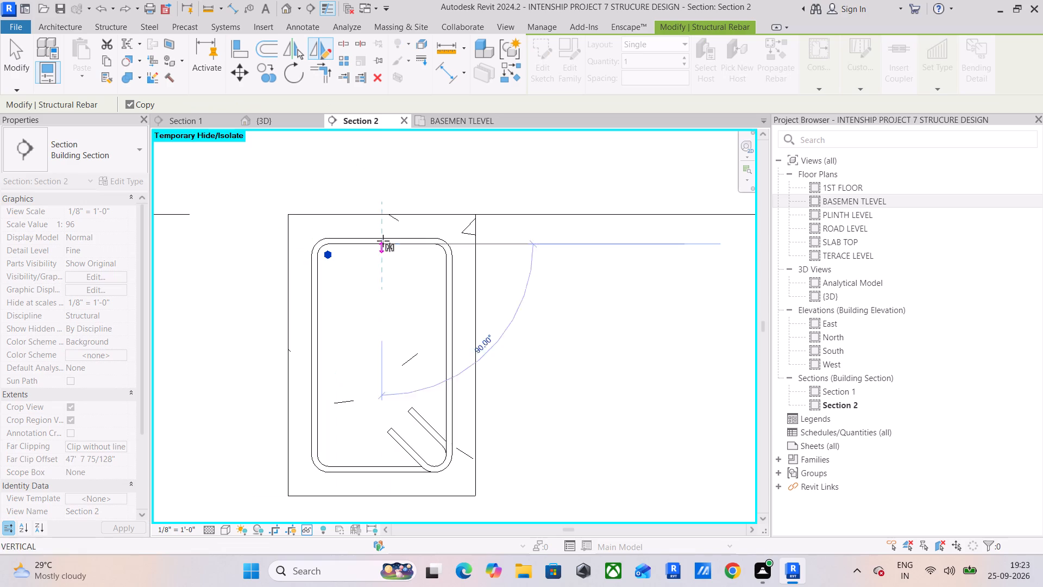
left_click(380, 161)
Mirror copies of both top #4 bars about the stirrup's horizontal mid-axis into its two bottom corners.
middle_click_drag(450, 279, 466, 216)
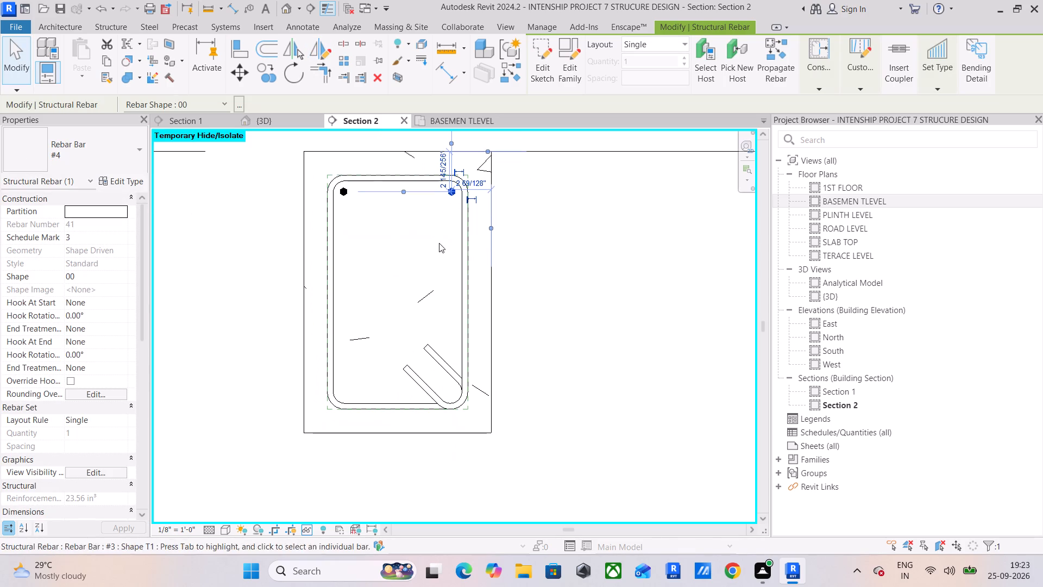
left_click(342, 193, "ctrl")
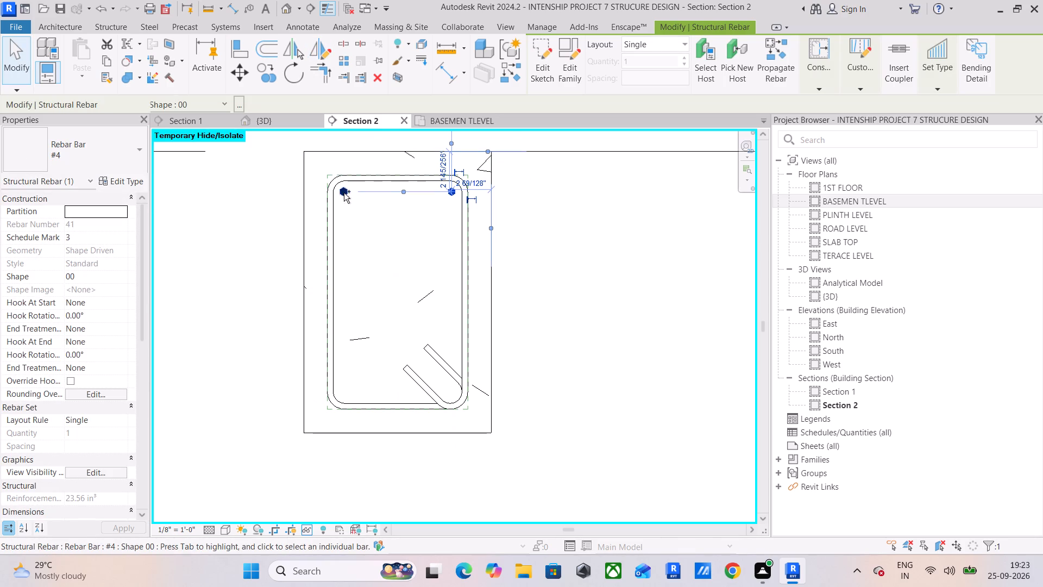
left_click(308, 56)
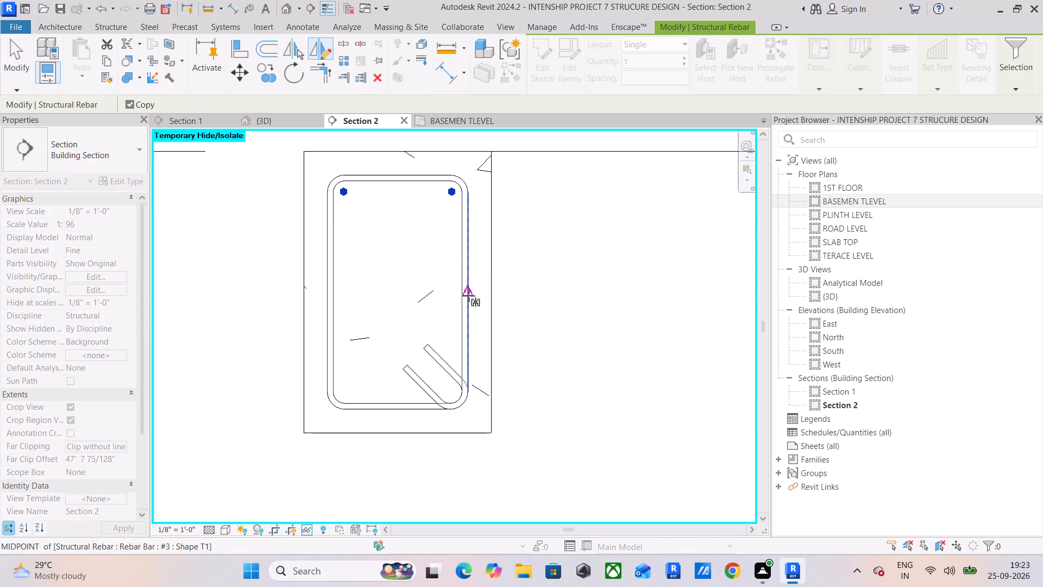
left_click(462, 295)
left_click(579, 285)
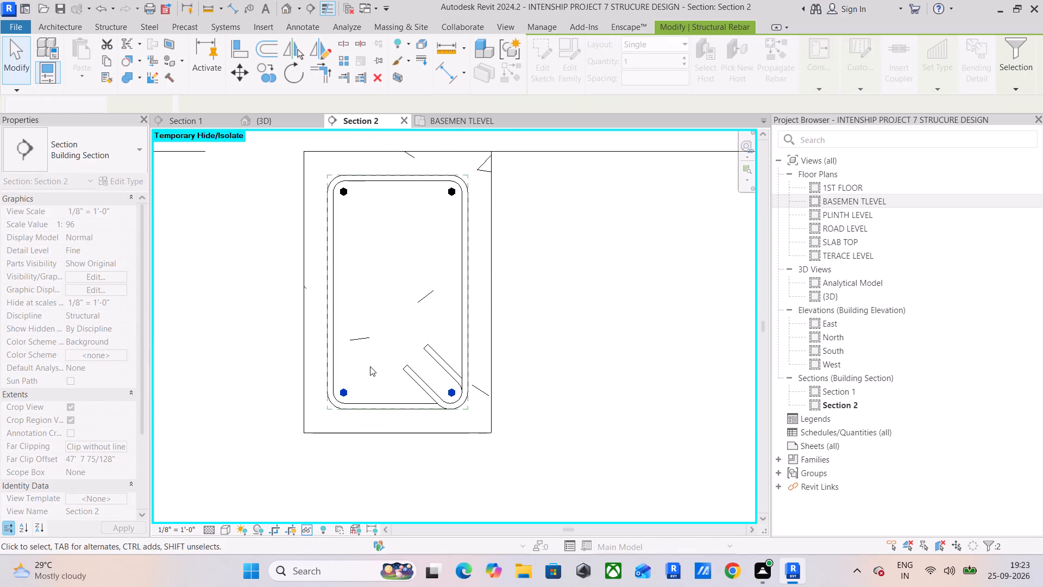
left_click(575, 283)
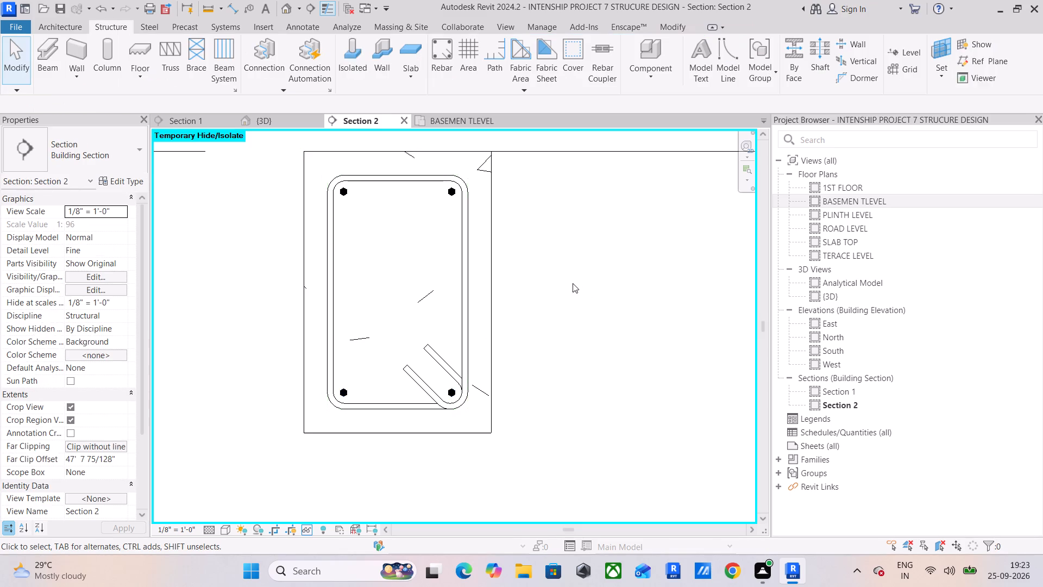
Copy the two bottom #4 corner bars up to the midpoint of the stirrup's vertical side.
left_click(347, 390)
left_click(451, 390, "ctrl")
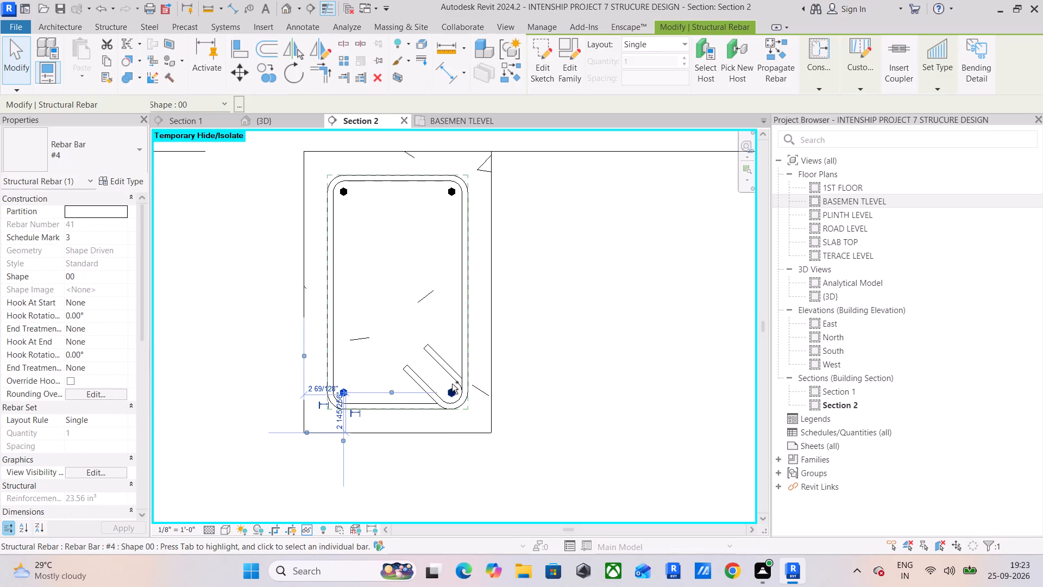
left_click(261, 68)
scroll(344, 388, "up", 7)
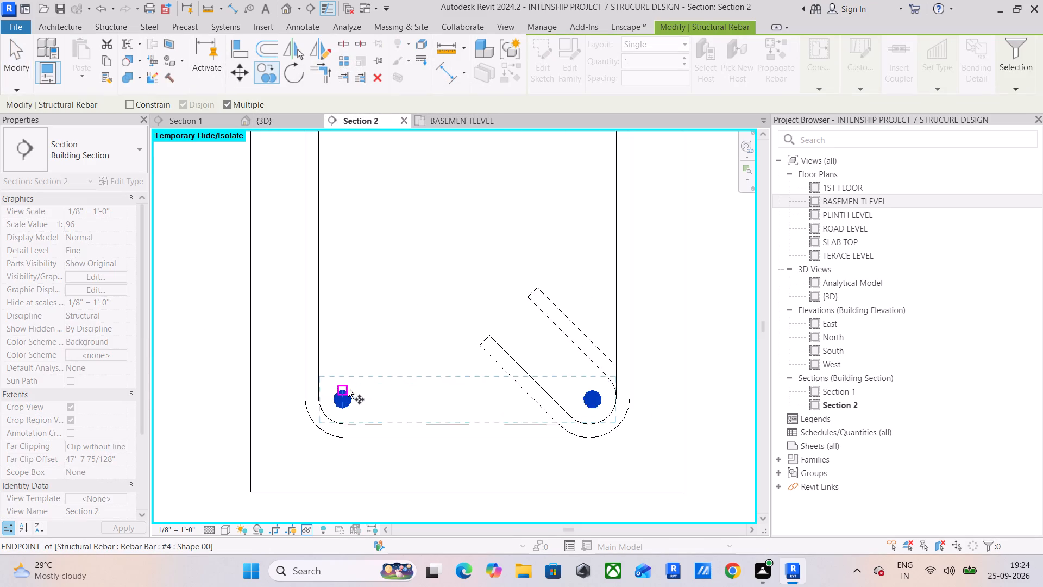
scroll(348, 389, "up", 4)
left_click(337, 411)
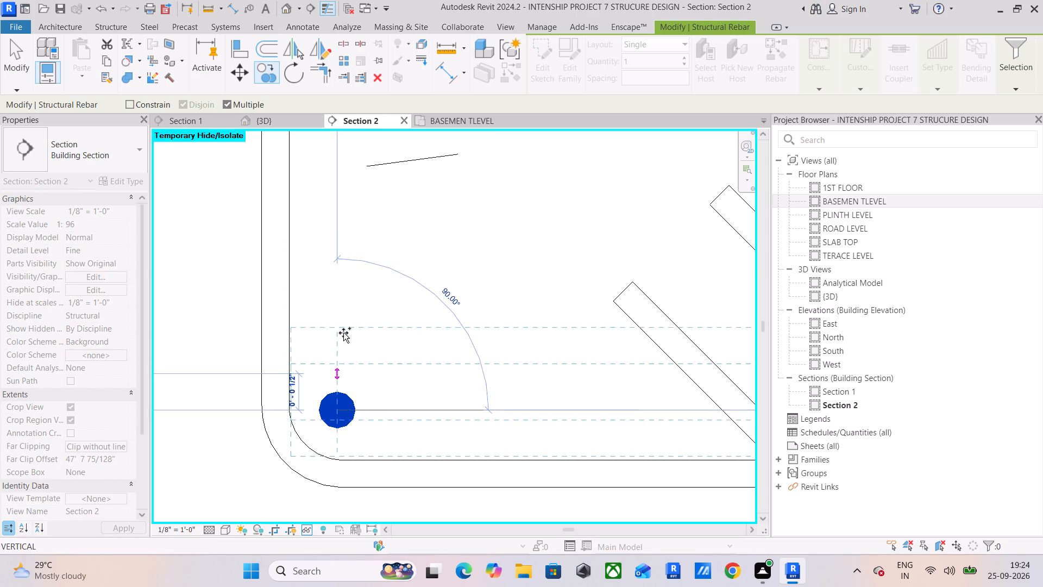
scroll(343, 274, "down", 6)
middle_click_drag(347, 268, 335, 477)
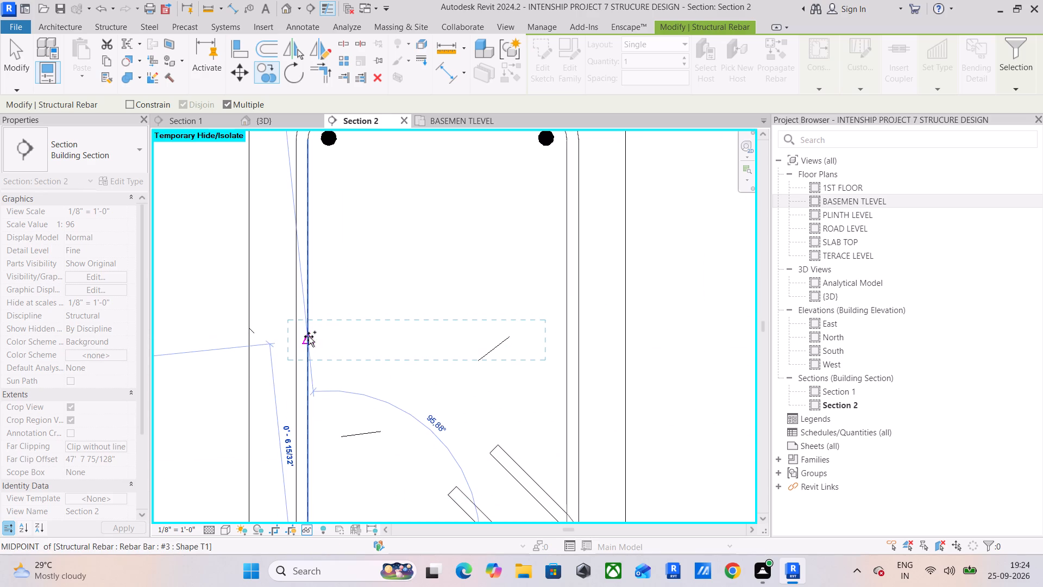
left_click(329, 342)
scroll(380, 332, "down", 4)
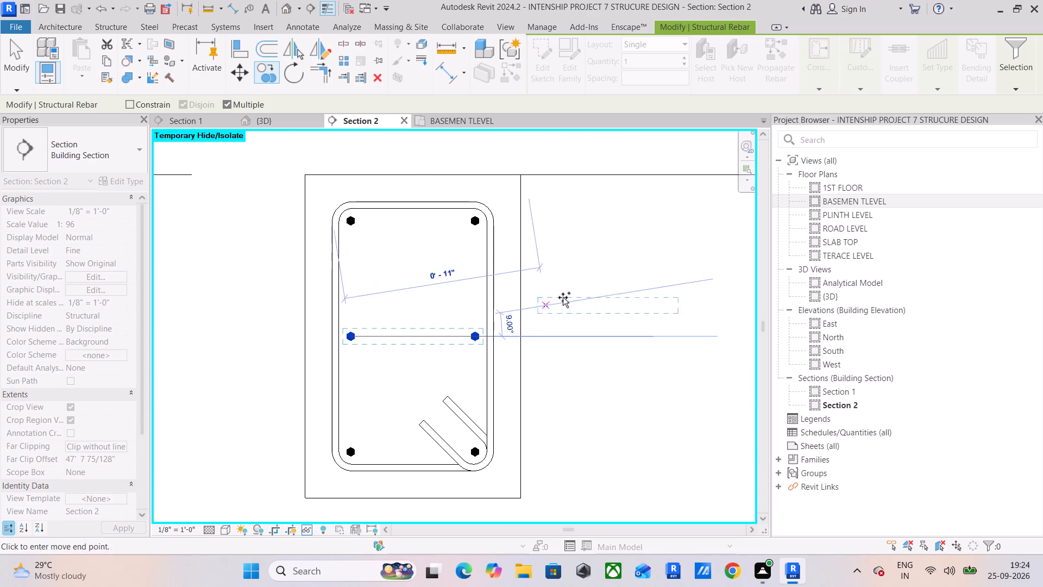
key("Escape")
key("Escape")
key("Escape")
key("Escape")
key("Escape")
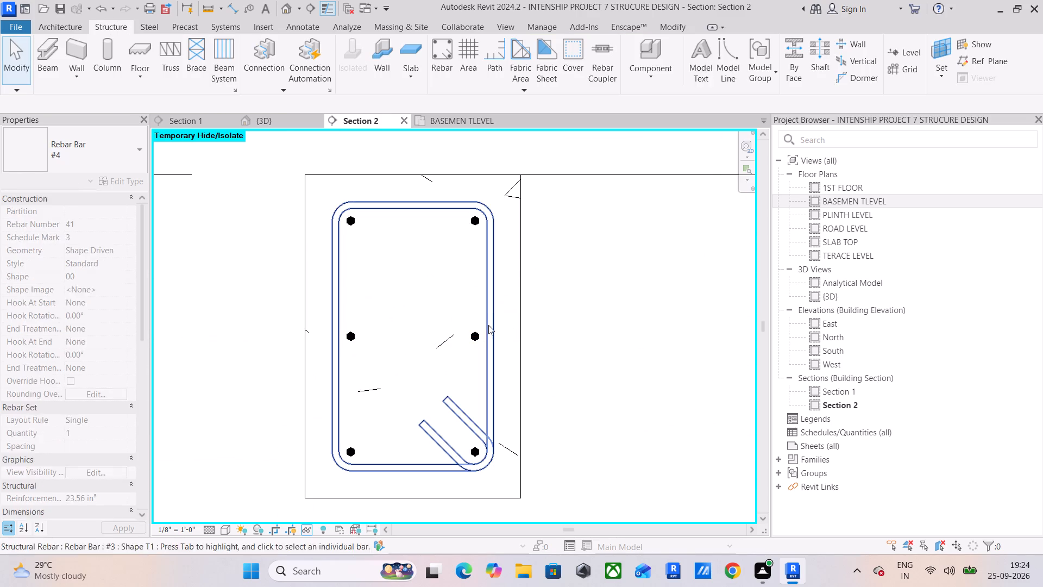
key("Escape")
key("Escape")
Set the overhanging beam's #3 stirrup layout to Maximum Spacing with a spacing of 150 mm.
left_click(486, 268)
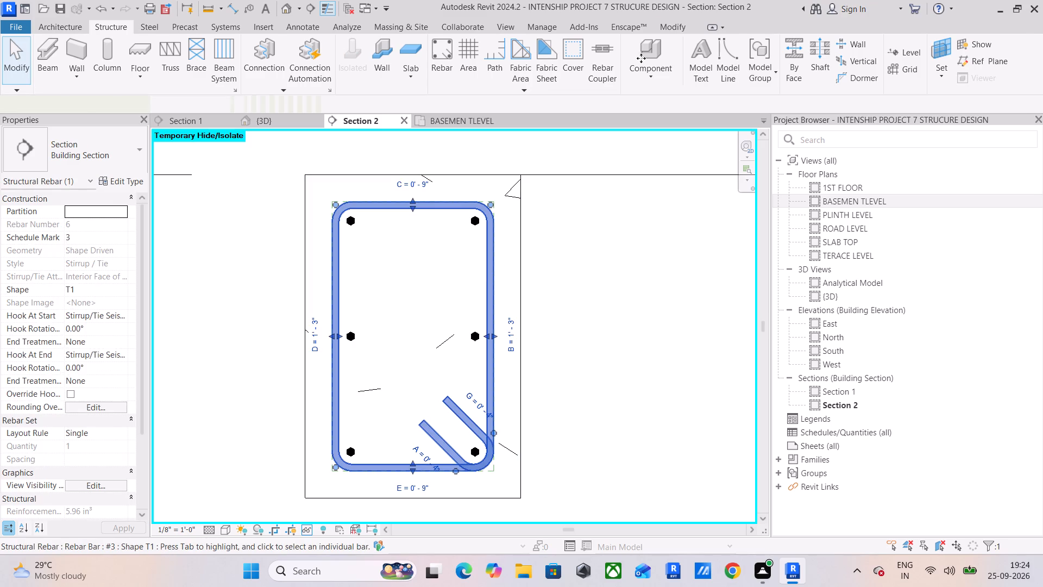
left_click(683, 45)
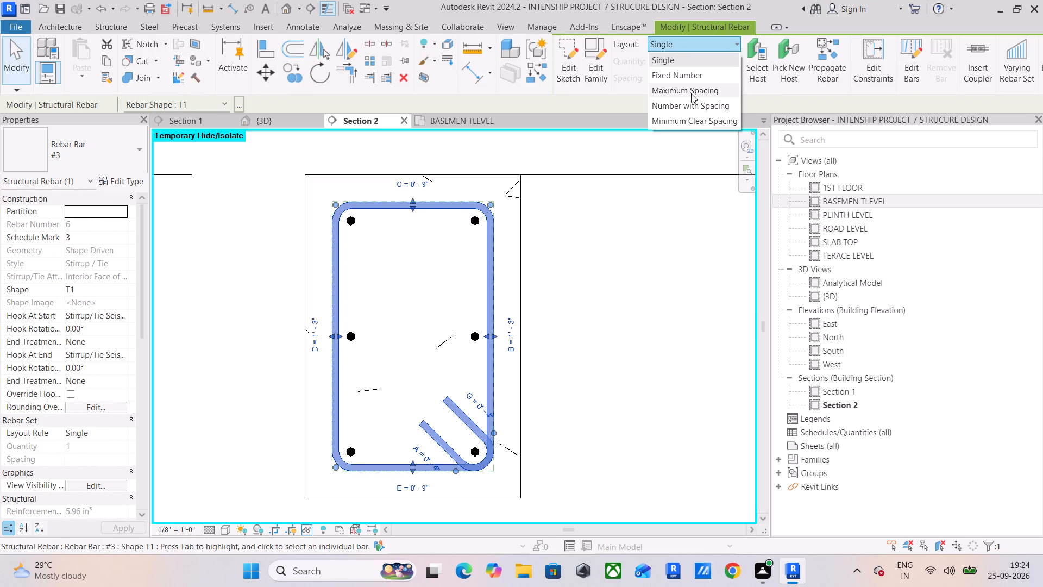
left_click(691, 93)
left_click(686, 76)
type("150")
type("MM")
key("Return")
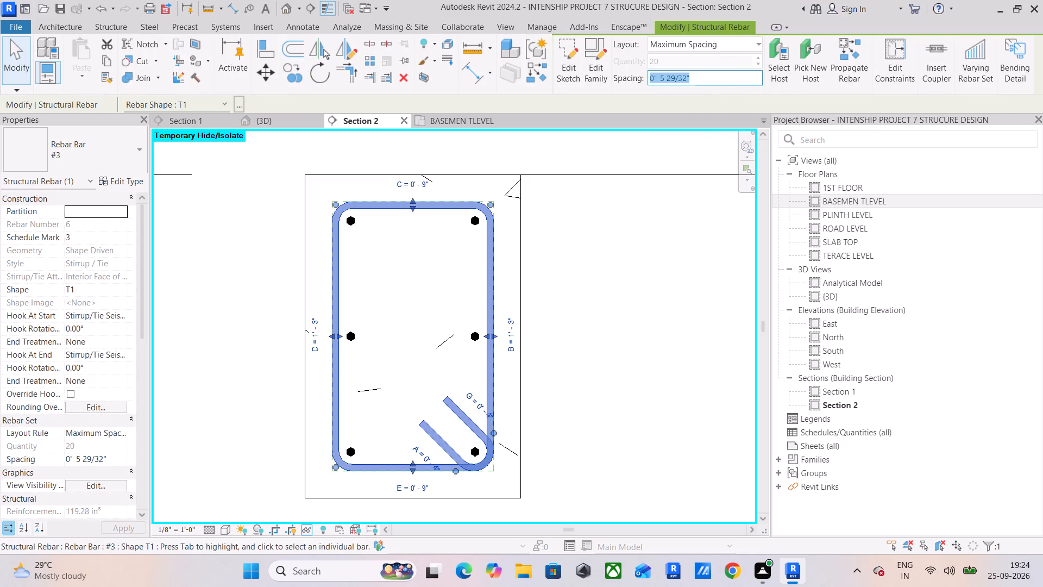
left_click(630, 252)
Examine the overhanging beam's cross-section in Section 2 and the basement beams around the building in the 3D view.
scroll(630, 252, "down", 5)
middle_click_drag(630, 252, 414, 265)
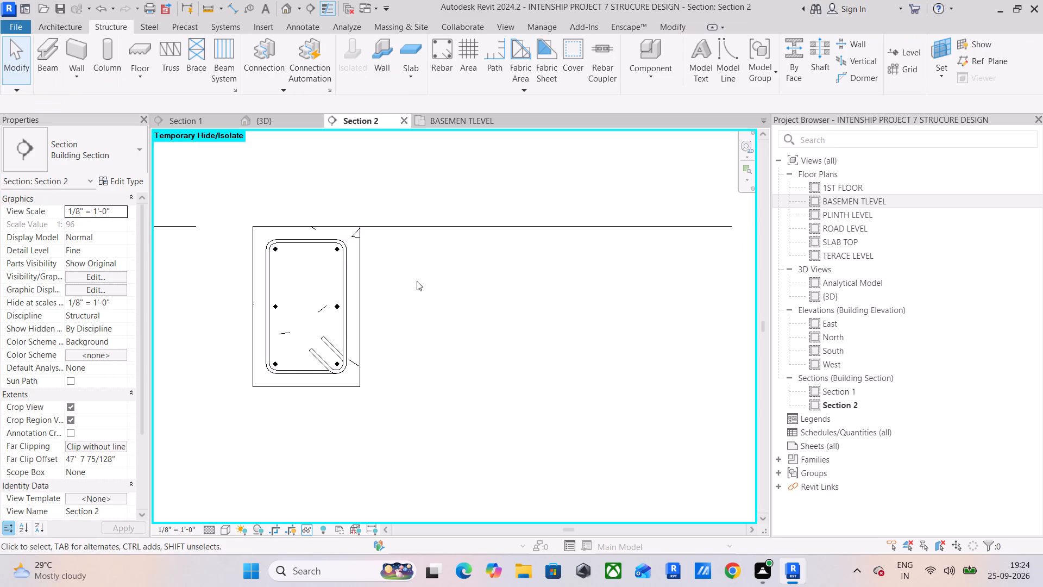
middle_click_drag(423, 290, 456, 248)
scroll(456, 248, "down", 3)
middle_click_drag(456, 248, 419, 285)
scroll(419, 285, "down", 4)
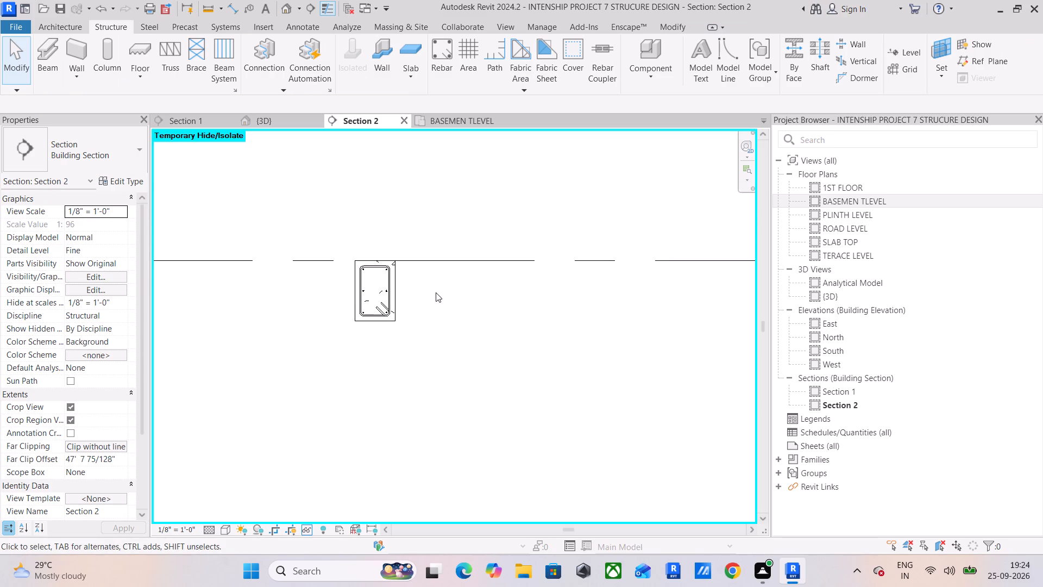
middle_click_drag(436, 292, 372, 325)
scroll(355, 330, "up", 5)
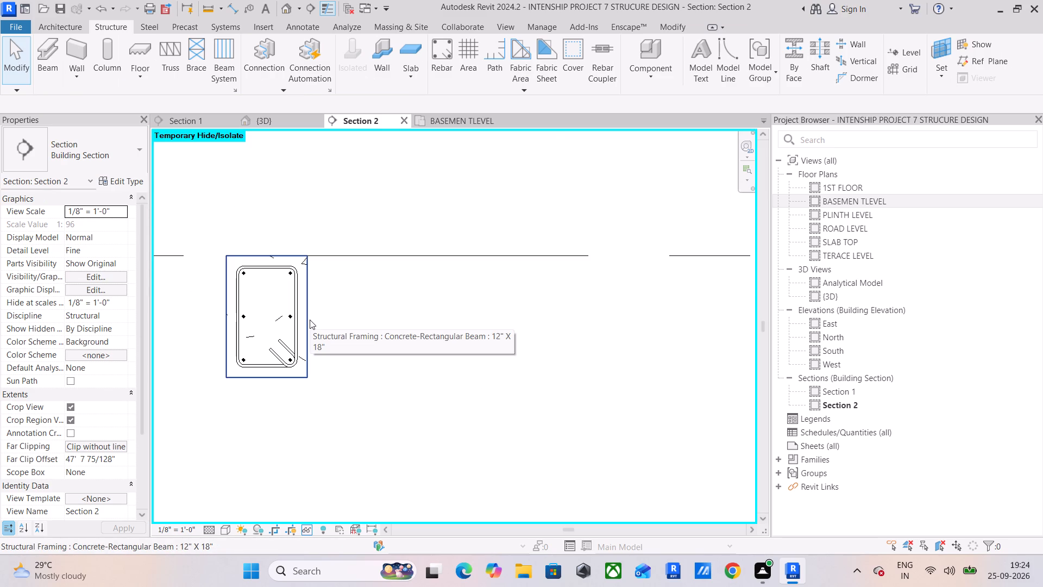
left_click(282, 127)
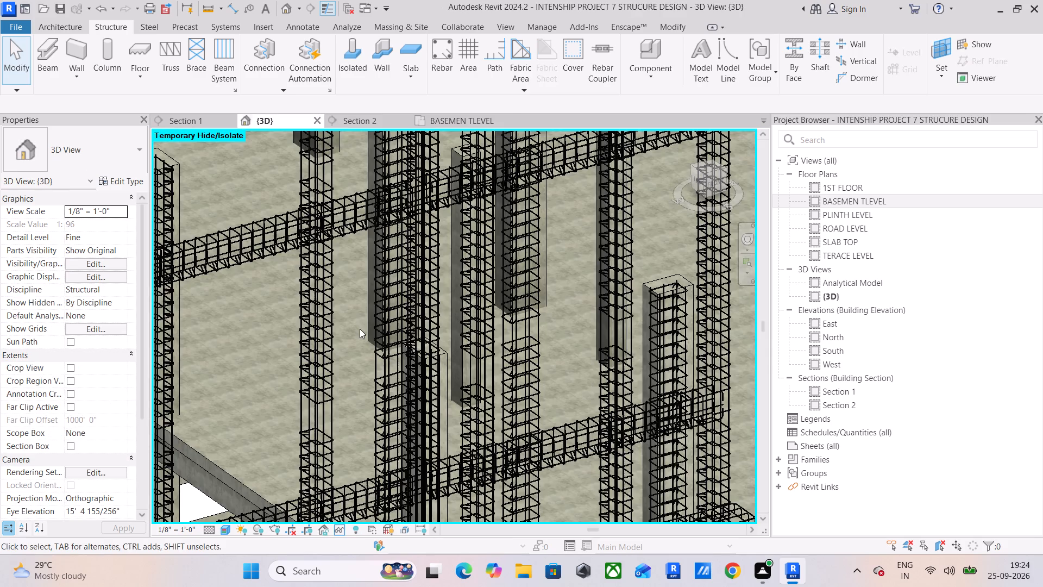
middle_click_drag(360, 329, 357, 172)
scroll(378, 264, "down", 5)
middle_click_drag(385, 285, 463, 138)
scroll(442, 261, "down", 2)
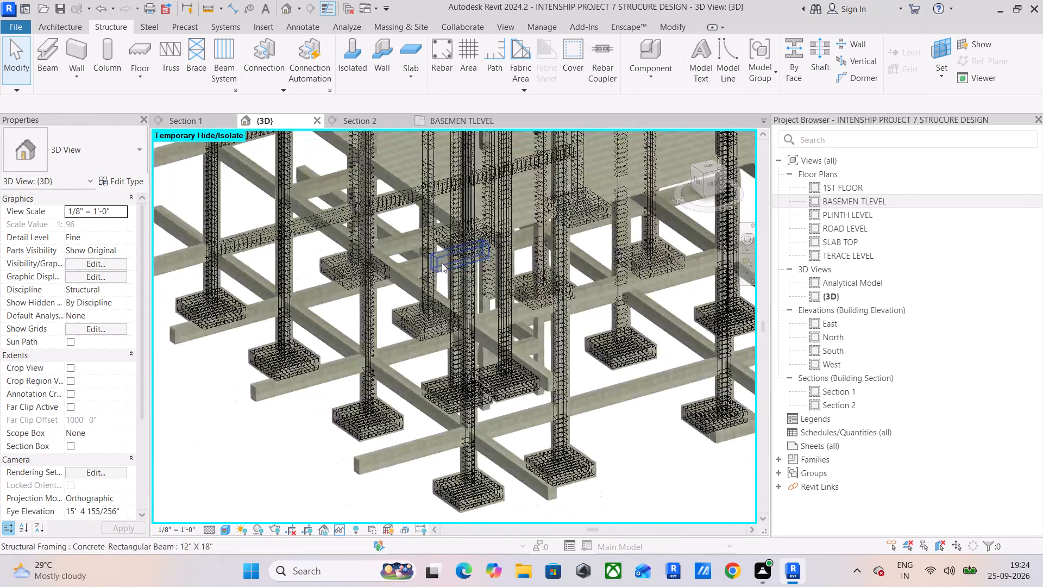
scroll(442, 263, "down", 2)
middle_click_drag(349, 284, 130, 371)
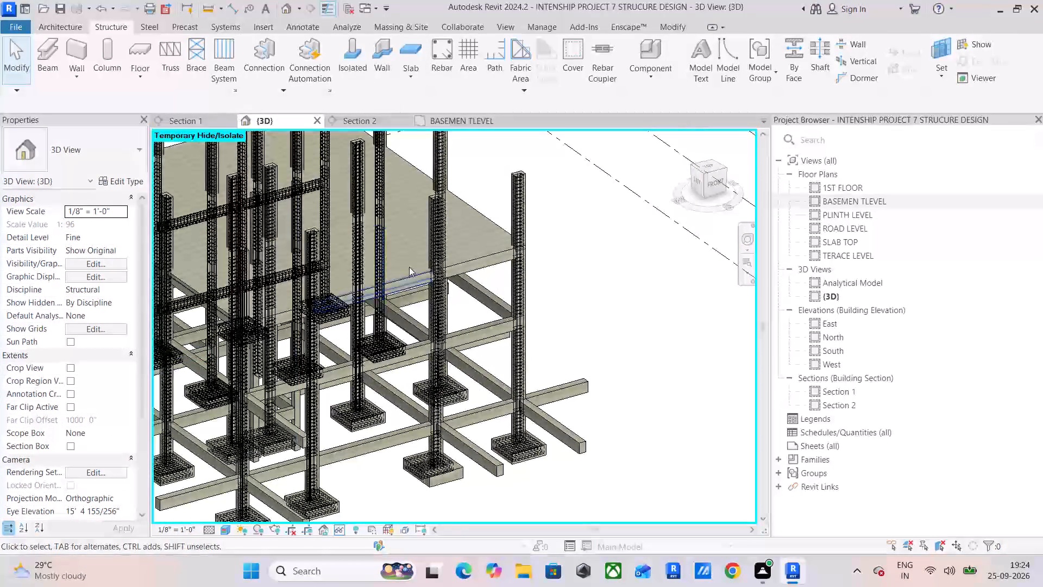
middle_click_drag(497, 236, 371, 235, "shift")
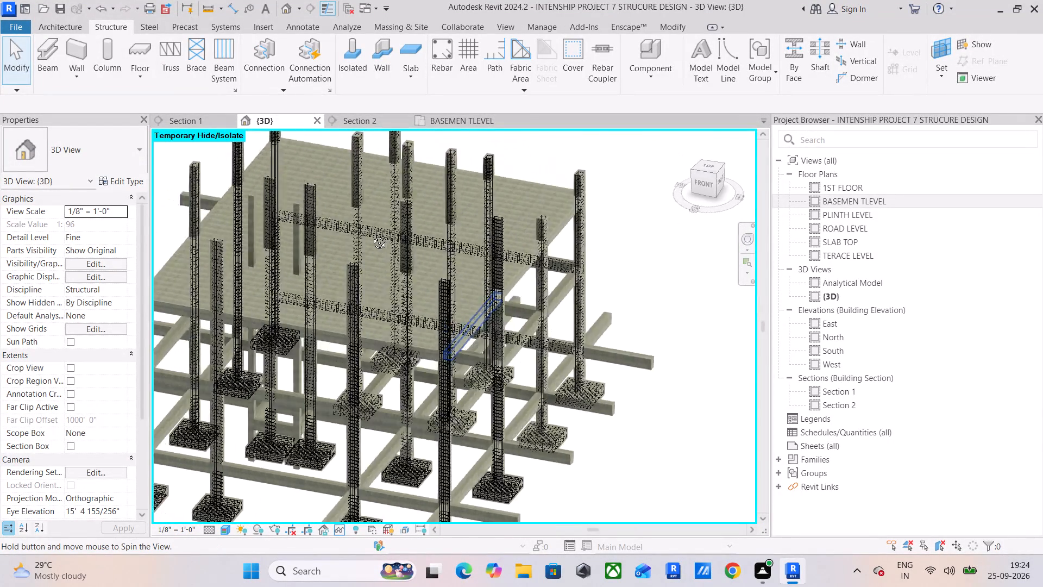
middle_click_drag(371, 235, 366, 219, "shift")
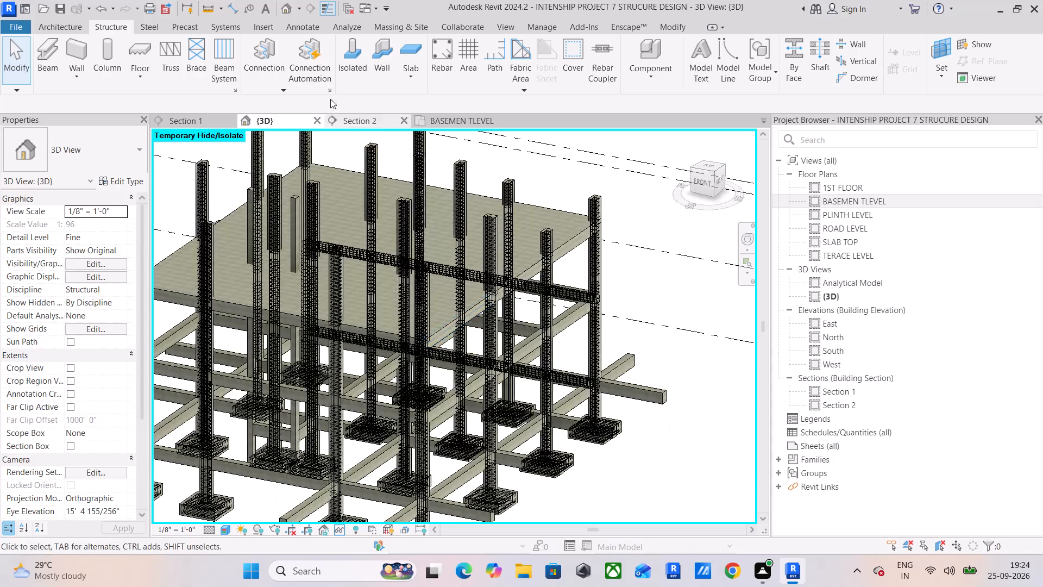
In a reopened Section 1, select the overhanging beam's rebar without its structural framing and make it unobscured in the {3D} view.
left_click(225, 120)
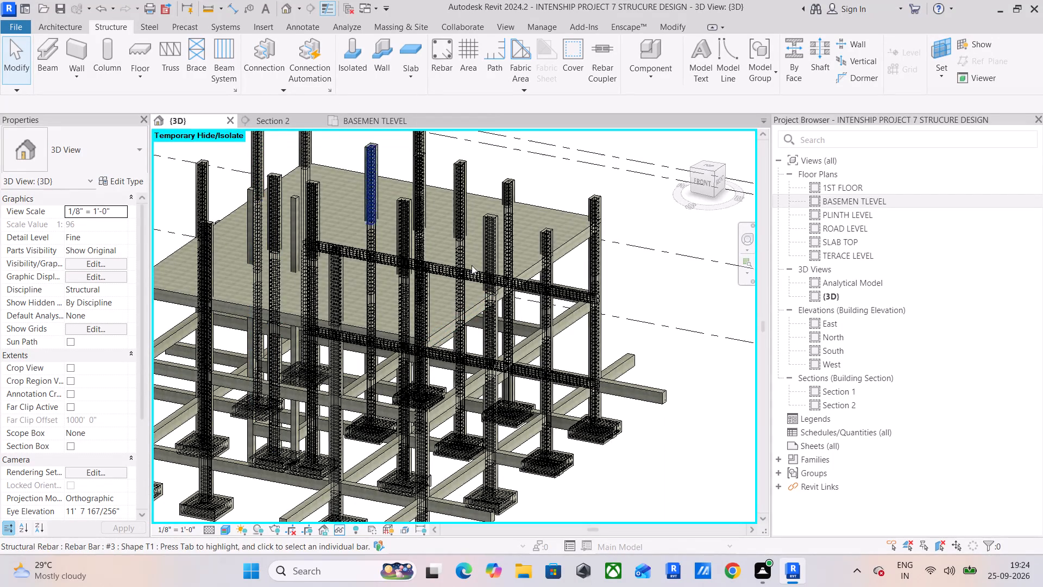
left_click(833, 383)
double_click(833, 392)
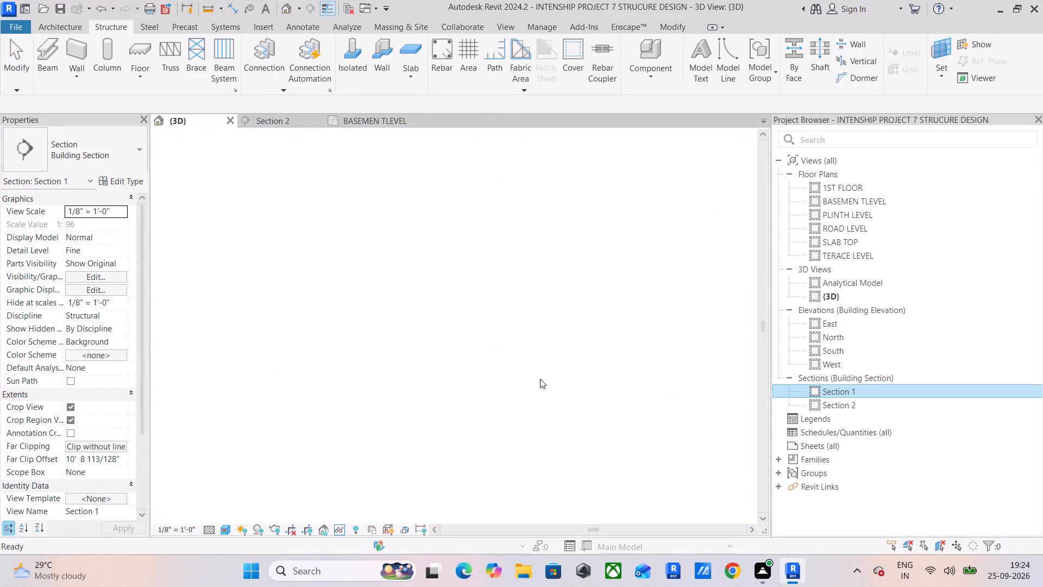
scroll(325, 434, "up", 15)
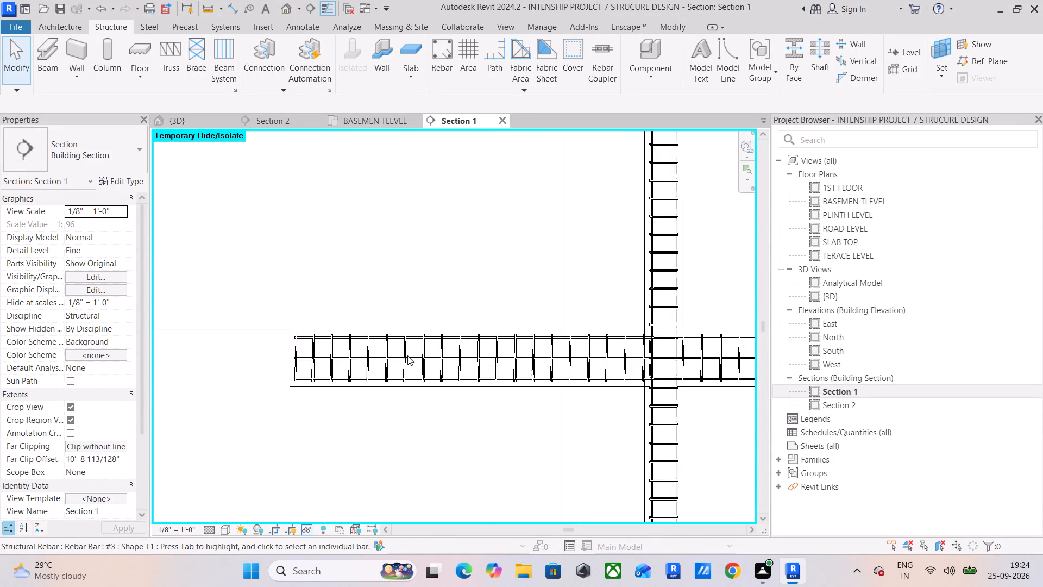
left_click(409, 348)
scroll(411, 340, "up", 3, "ctrl")
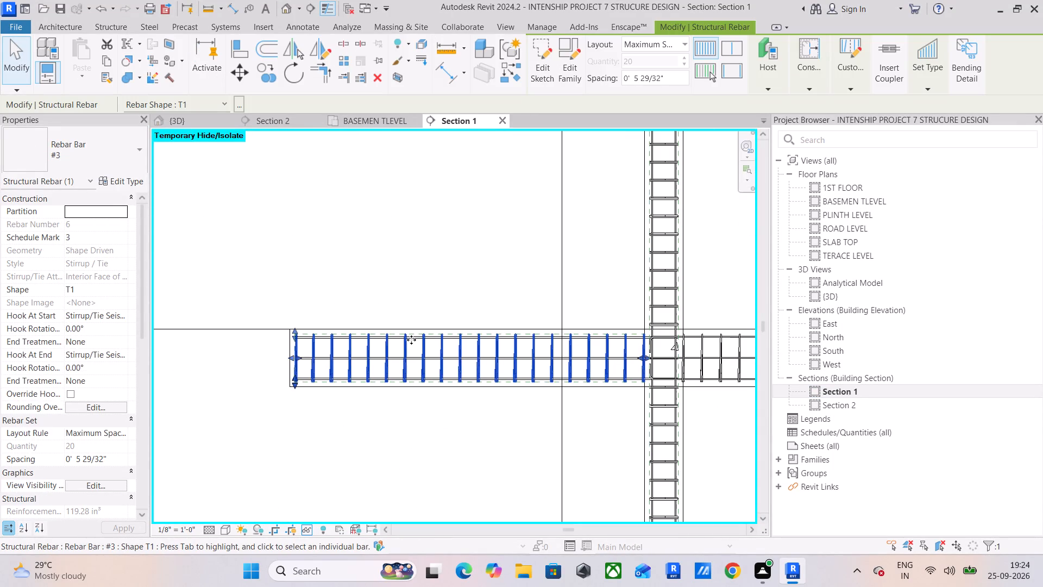
scroll(411, 340, "up", 2, "ctrl")
scroll(306, 340, "up", 9)
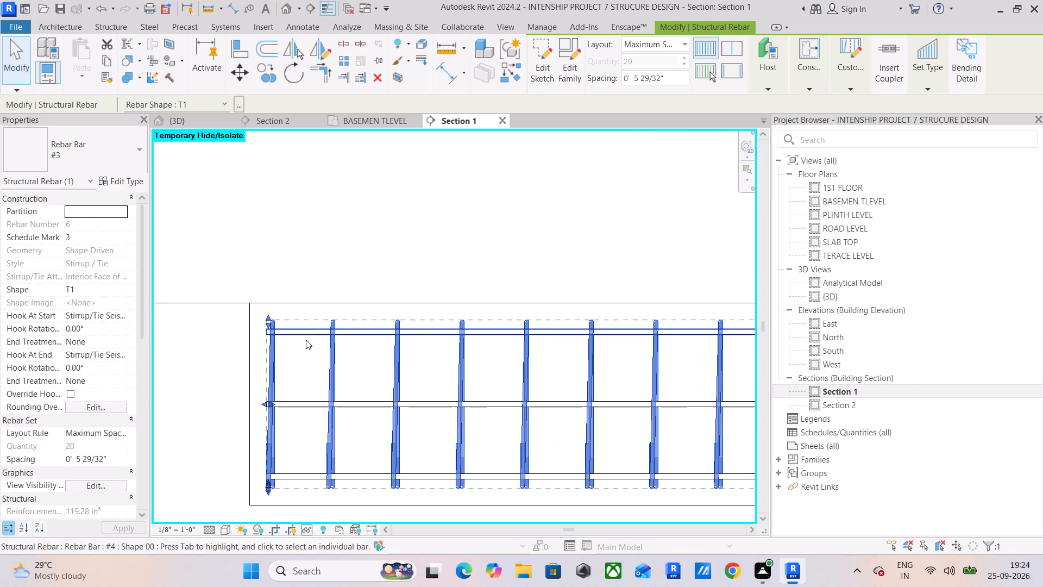
scroll(311, 324, "up", 7)
left_click_drag(311, 324, 309, 325, "ctrl")
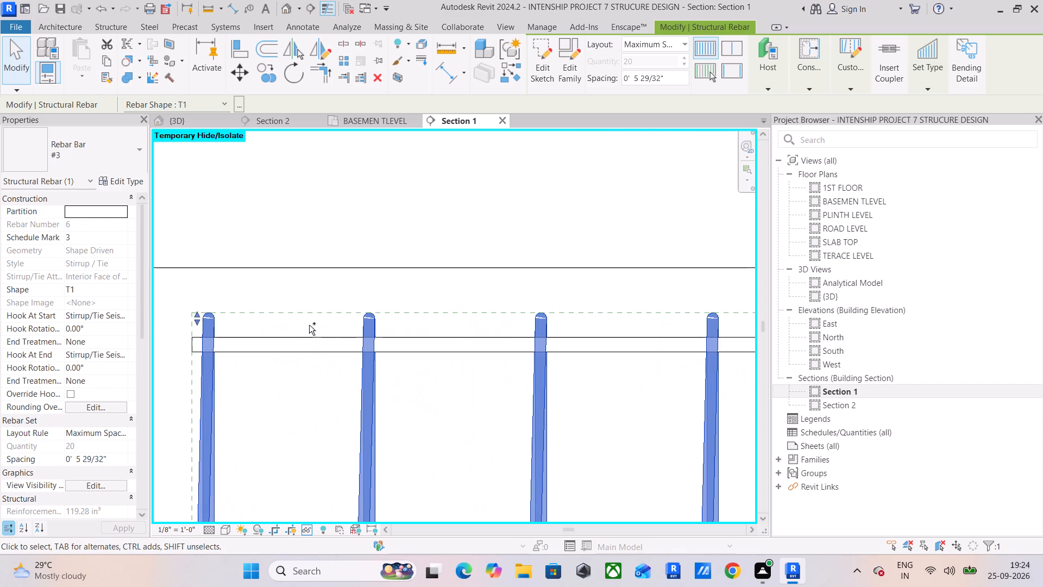
left_click_drag(309, 325, 293, 435, "ctrl")
scroll(297, 438, "up", 1, "ctrl")
middle_click_drag(300, 434, 349, 252, "ctrl")
scroll(379, 409, "up", 1)
middle_click_drag(379, 409, 383, 284)
left_click_drag(395, 273, 381, 394, "ctrl")
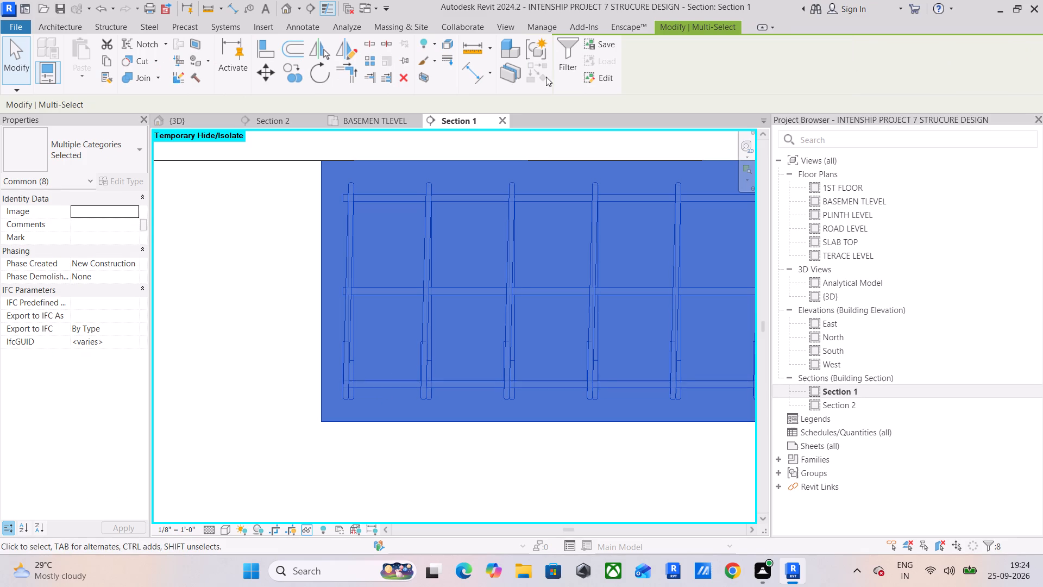
left_click(565, 59)
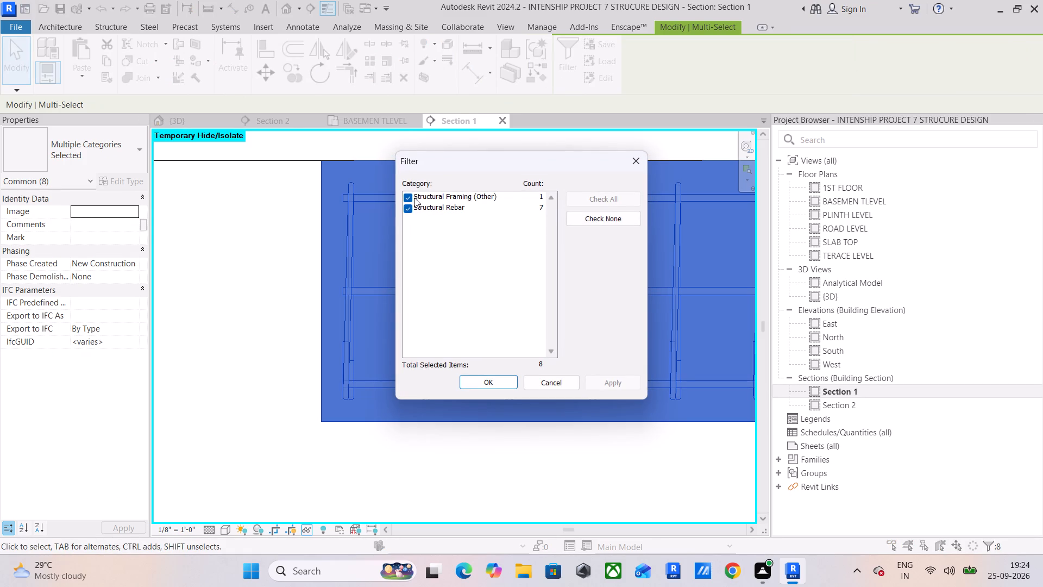
left_click(407, 202)
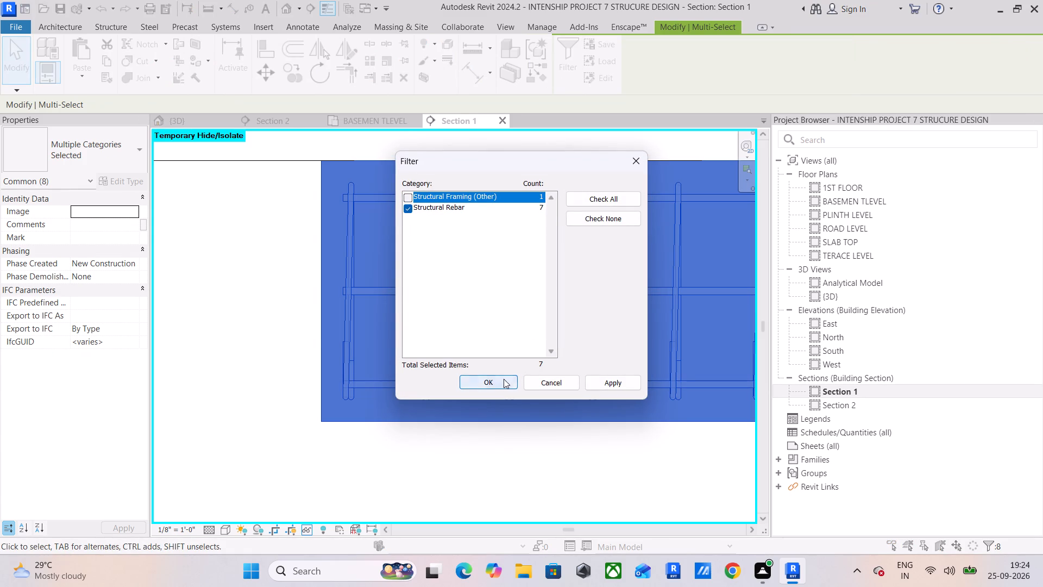
left_click(504, 379)
scroll(257, 217, "down", 6)
middle_click_drag(419, 259, 289, 315)
scroll(469, 285, "down", 6)
middle_click_drag(518, 287, 417, 279)
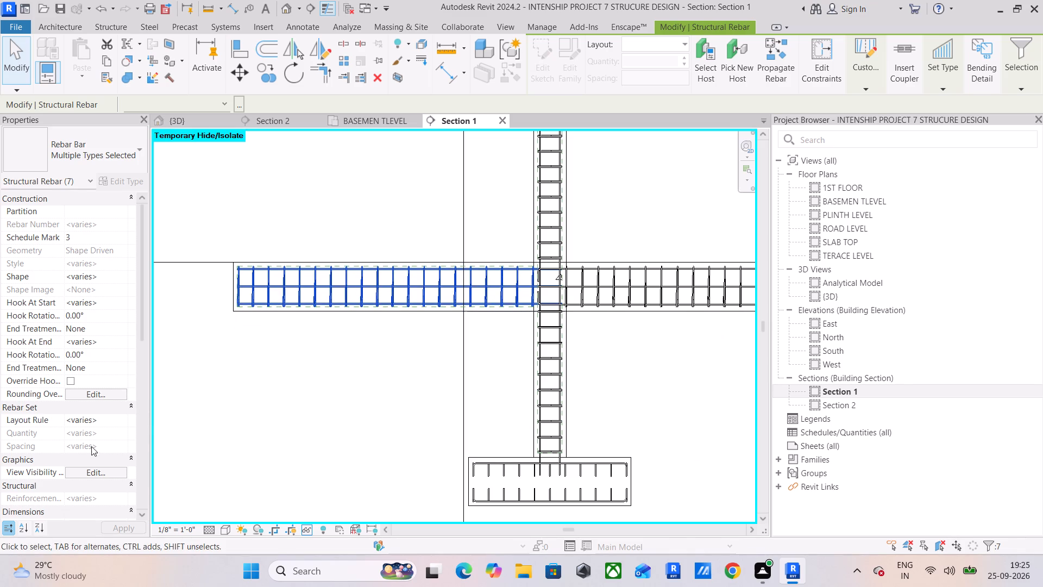
left_click(114, 470)
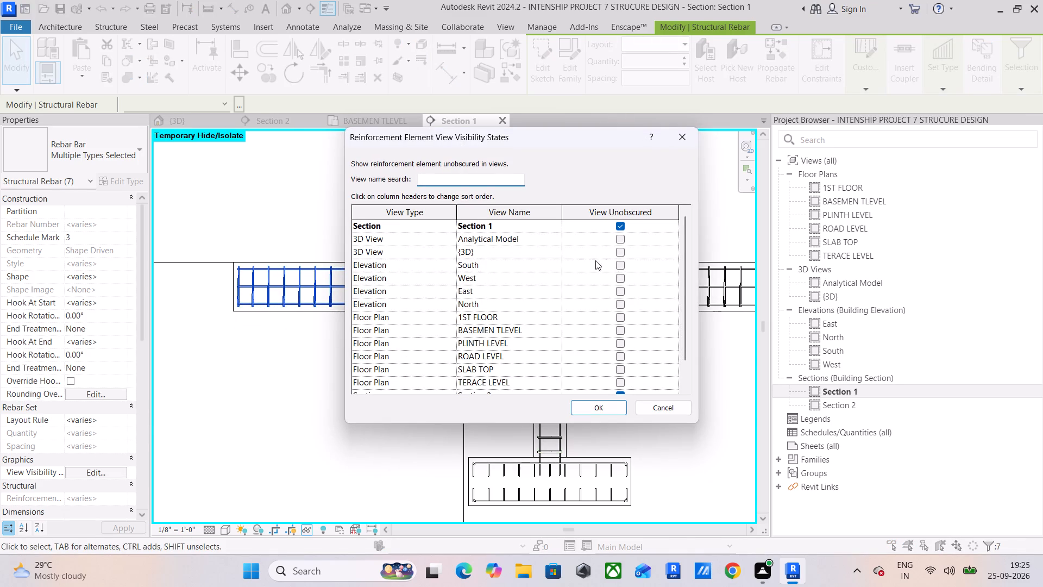
left_click(621, 251)
left_click(605, 403)
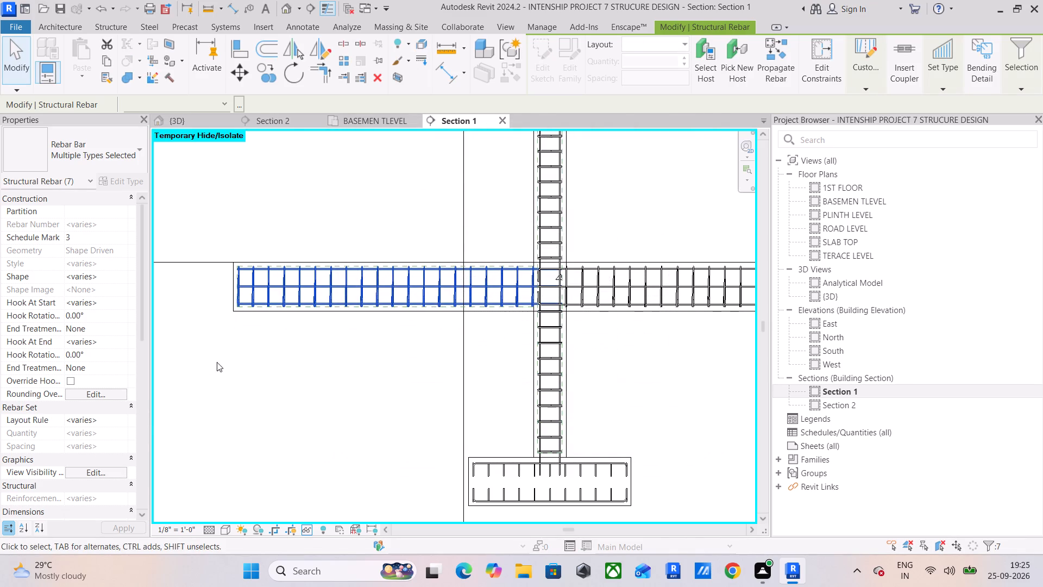
left_click(359, 185)
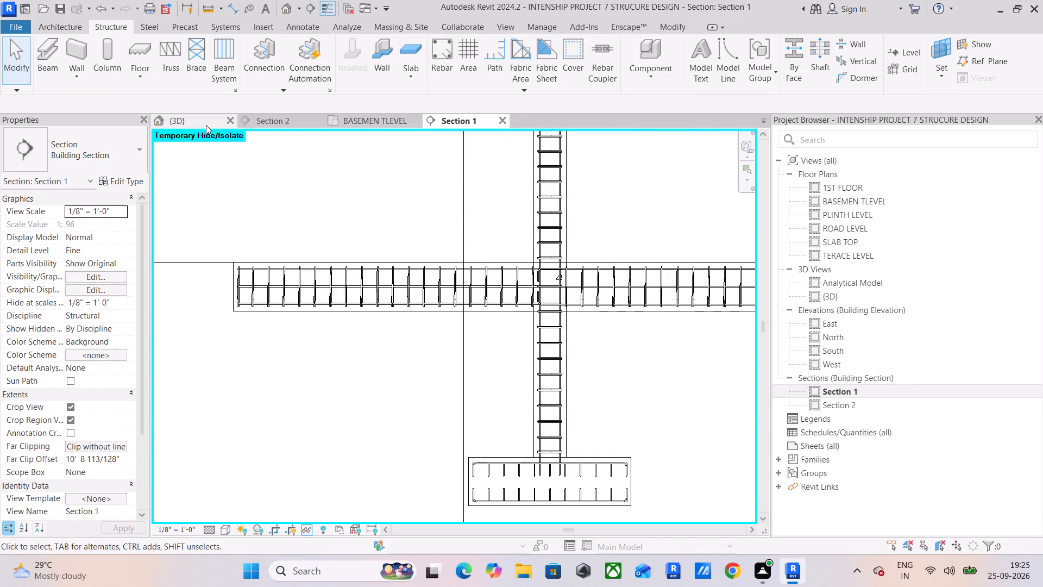
Examine the overhanging basement beams and their reinforcement in 3D from several sides, including the back elevation.
left_click(189, 123)
middle_click_drag(527, 303, 420, 165)
scroll(586, 238, "up", 10)
middle_click_drag(529, 277, 524, 278, "shift")
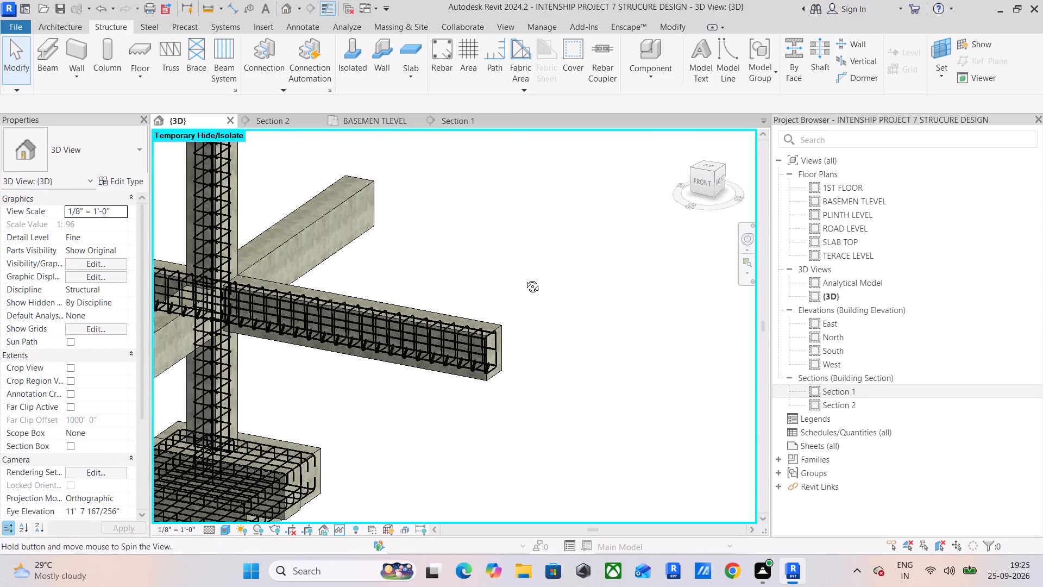
middle_click_drag(524, 278, 290, 268, "shift")
middle_click_drag(336, 301, 525, 205)
scroll(452, 299, "down", 6)
middle_click_drag(345, 314, 594, 208)
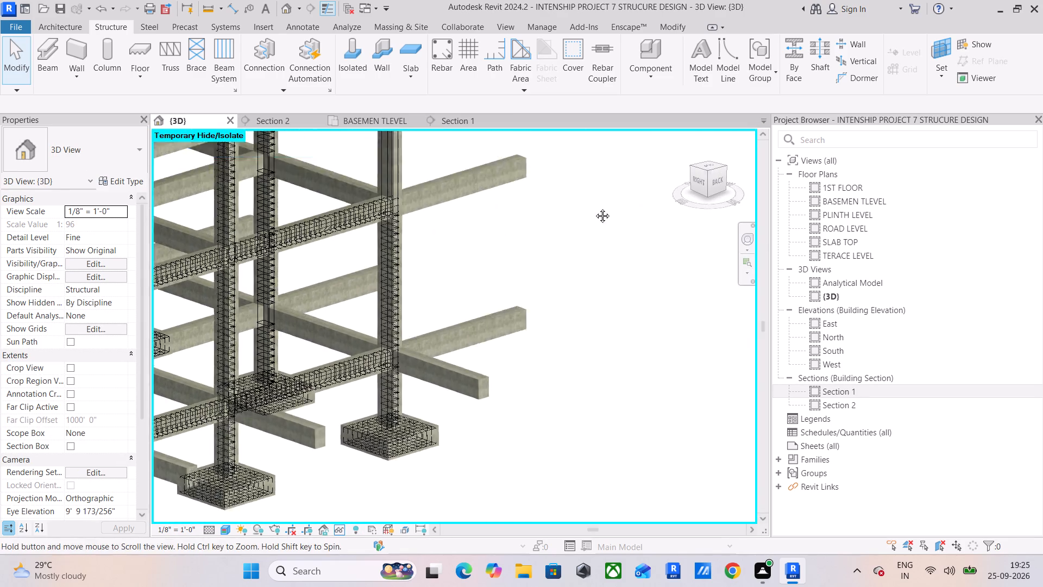
middle_click_drag(594, 208, 620, 191)
scroll(401, 289, "down", 5)
middle_click_drag(394, 291, 617, 201)
middle_click_drag(465, 269, 401, 232, "shift")
middle_click_drag(378, 227, 424, 372)
scroll(345, 340, "up", 10)
middle_click_drag(410, 341, 362, 322, "shift")
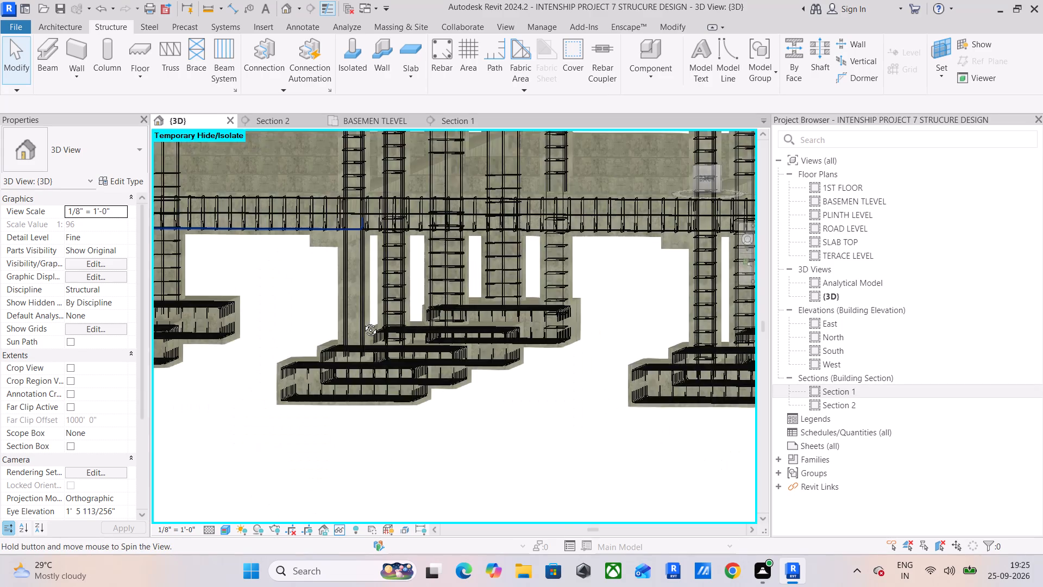
middle_click_drag(362, 322, 379, 330, "shift")
left_click(703, 183)
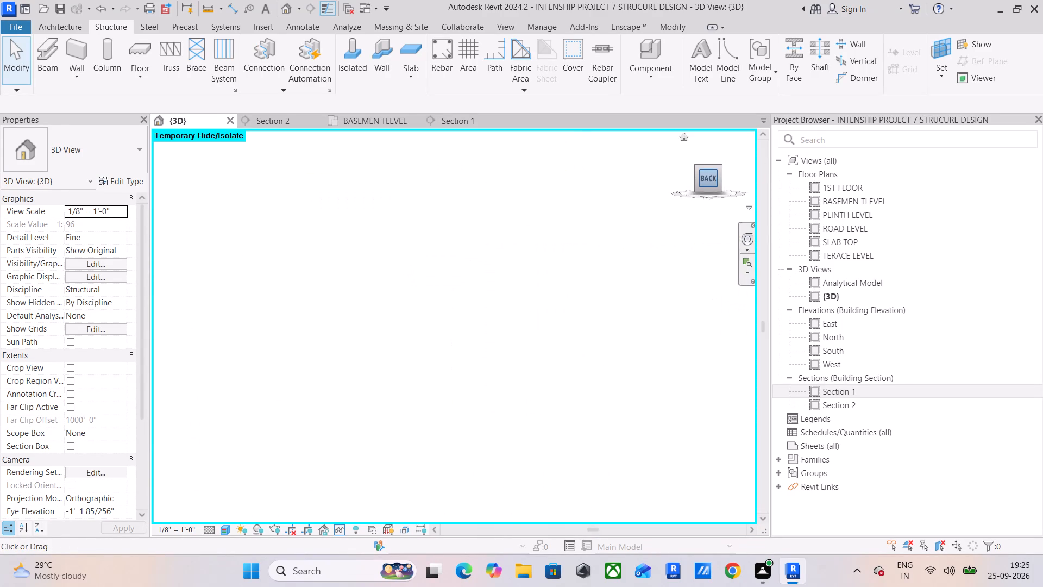
scroll(400, 365, "up", 13)
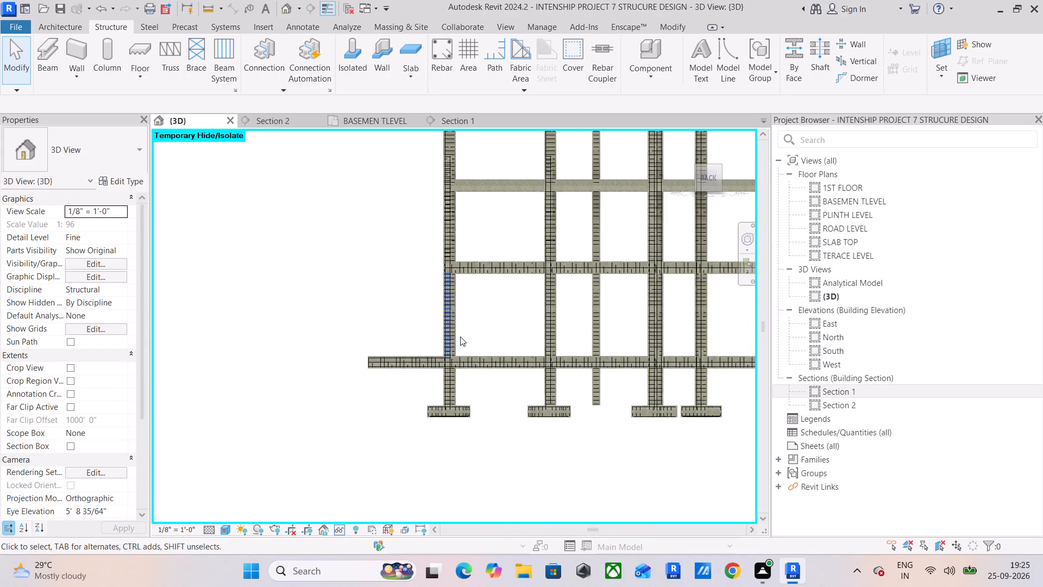
In Section 2, give the overhanging beam's top-right #4 bar Standard - 90 deg. hooks at start and end, turned downward inside the stirrup.
scroll(460, 336, "up", 4)
middle_click_drag(462, 355, 482, 273)
scroll(443, 299, "up", 12)
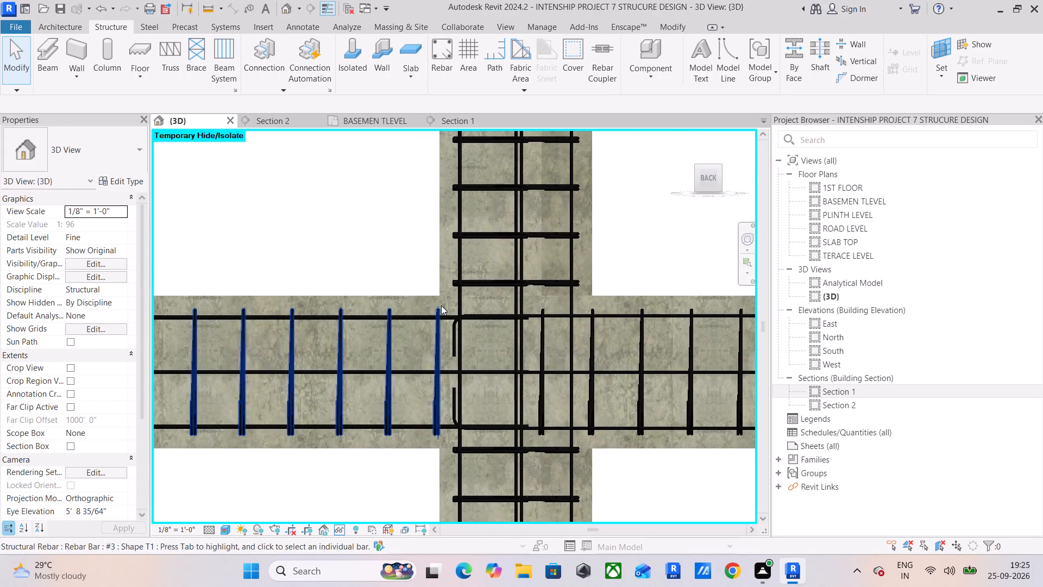
left_click(449, 118)
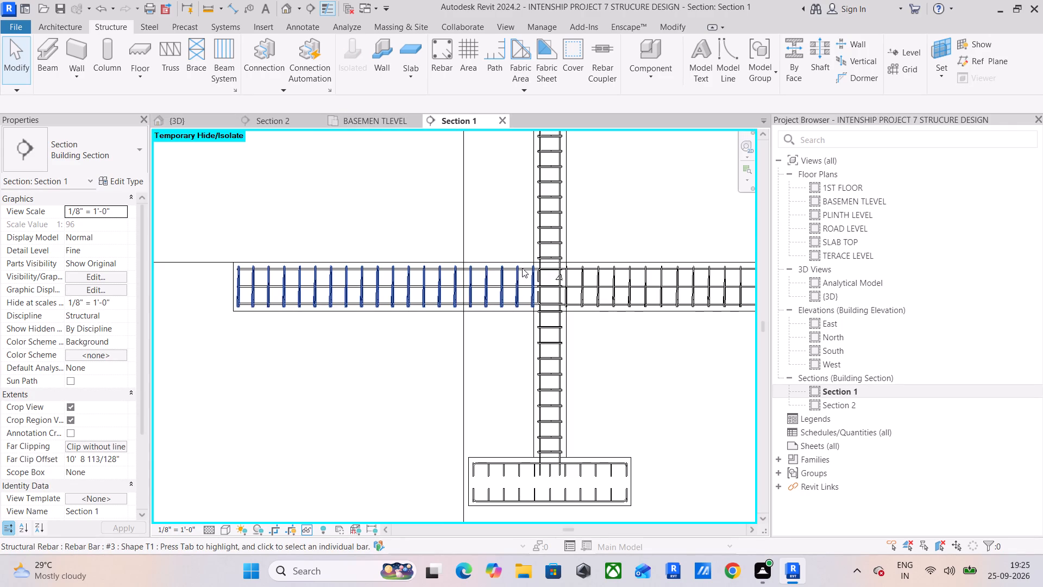
scroll(238, 271, "up", 9)
left_click(253, 266)
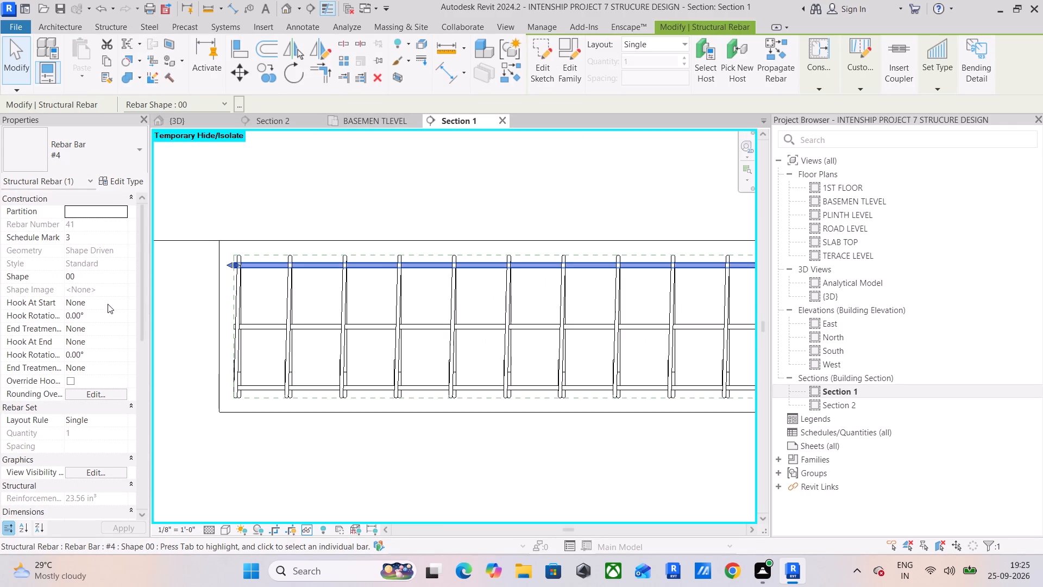
left_click(288, 123)
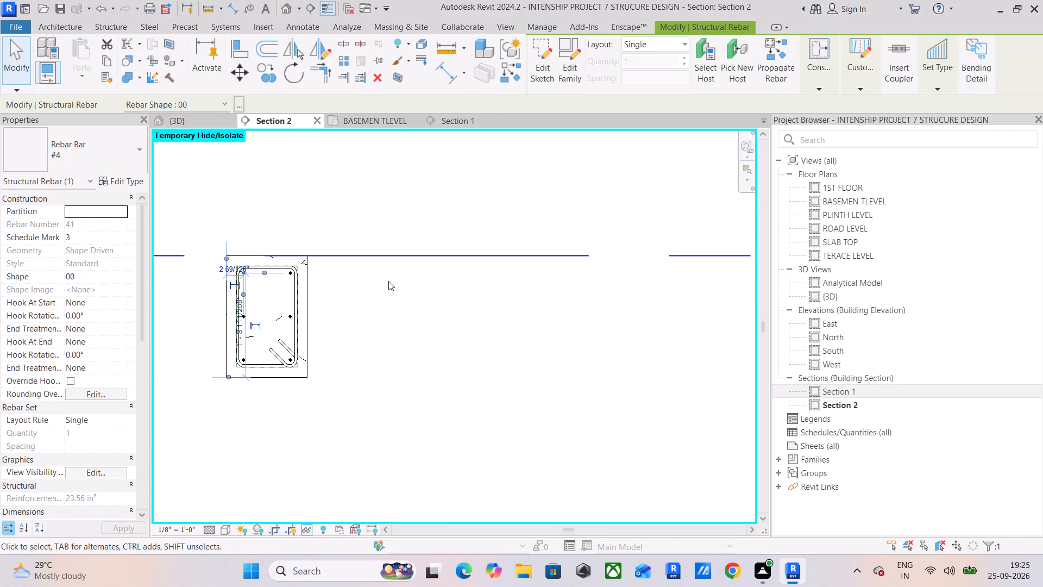
scroll(277, 272, "up", 10)
middle_click_drag(277, 271, 392, 253)
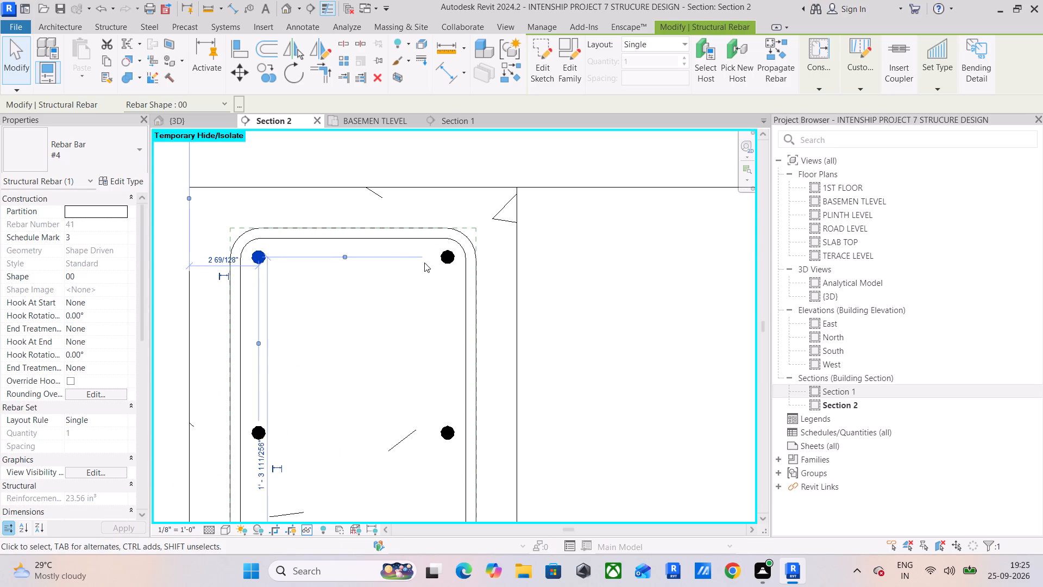
left_click(448, 256)
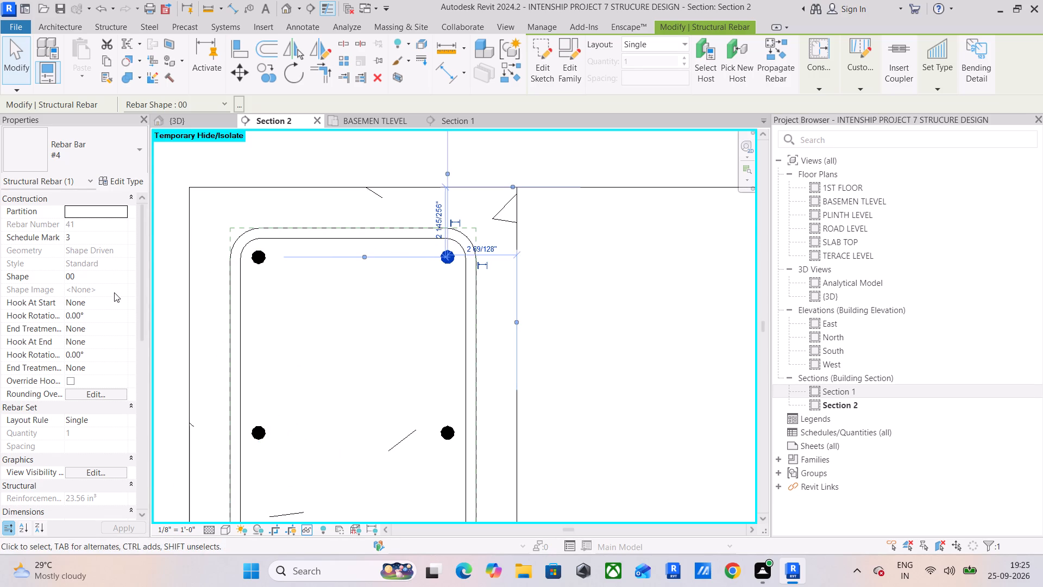
left_click(123, 305)
left_click(125, 326)
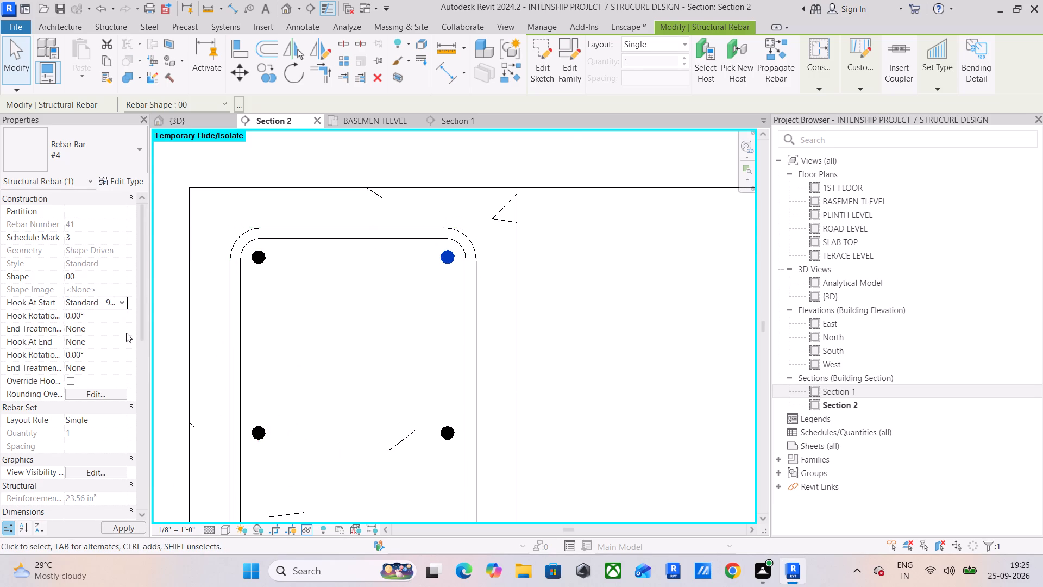
left_click(124, 343)
left_click(123, 361)
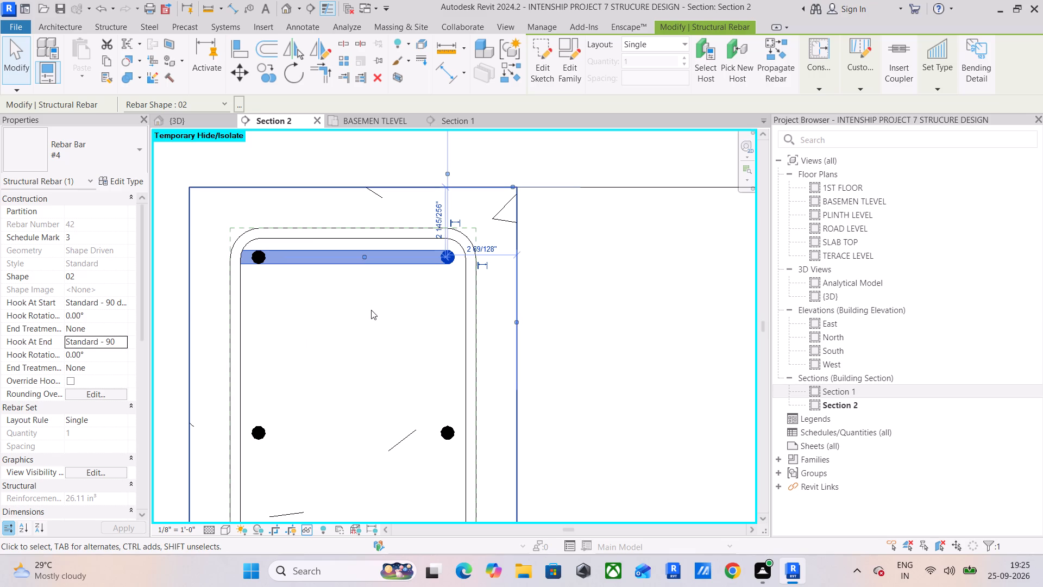
key("space")
key("space")
key("space")
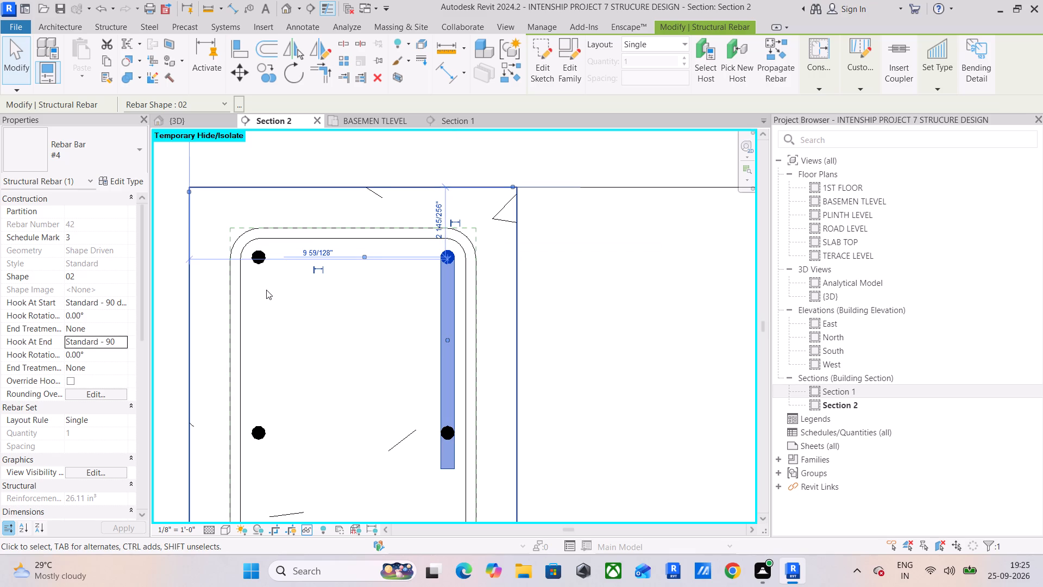
Give the overhanging beam's top-left #4 bar Standard - 90 deg. hooks at both ends, turned downward.
left_click(254, 263)
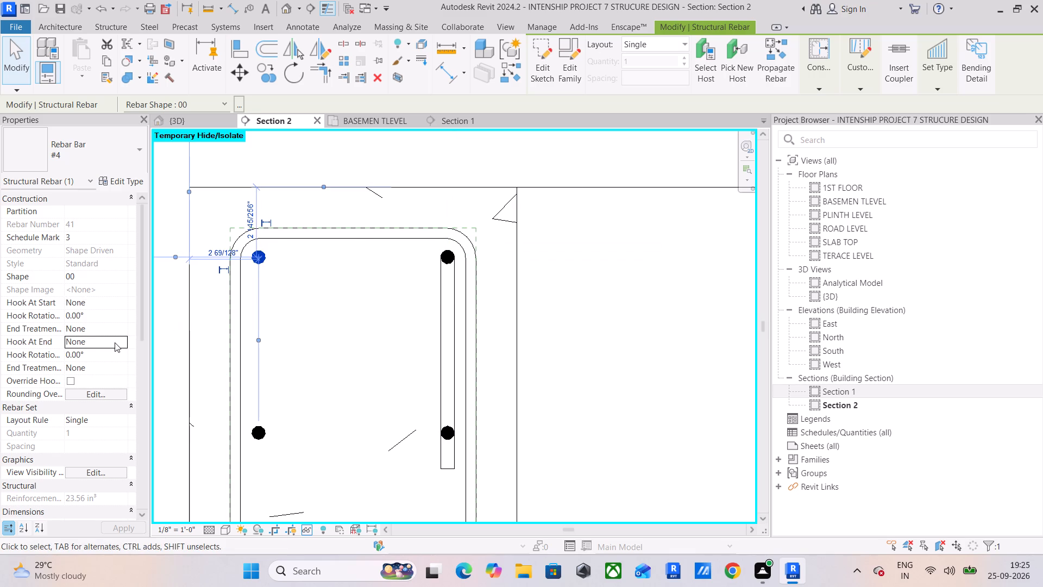
left_click(121, 339)
left_click(120, 364)
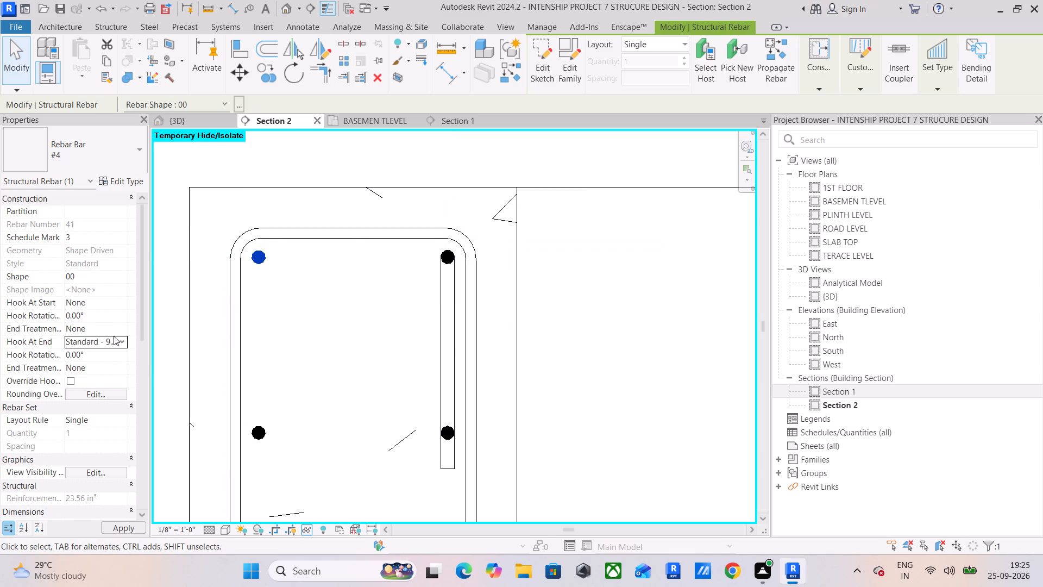
left_click(121, 307)
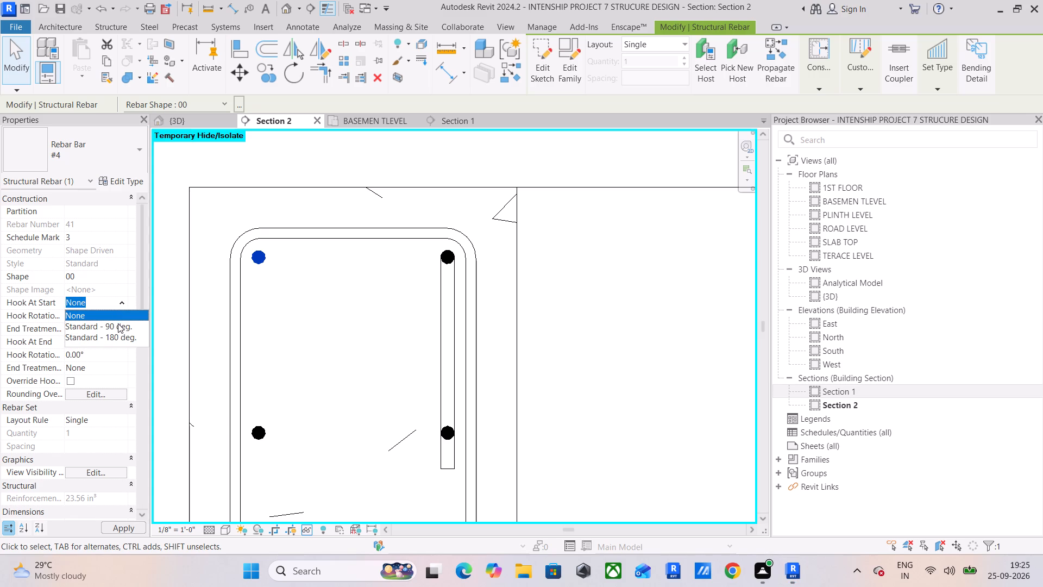
left_click(118, 323)
key("space")
Set the Standard - 90 deg. hook length of the #4 rebar type to 6".
middle_click_drag(304, 338, 321, 224)
middle_click_drag(312, 311, 353, 230)
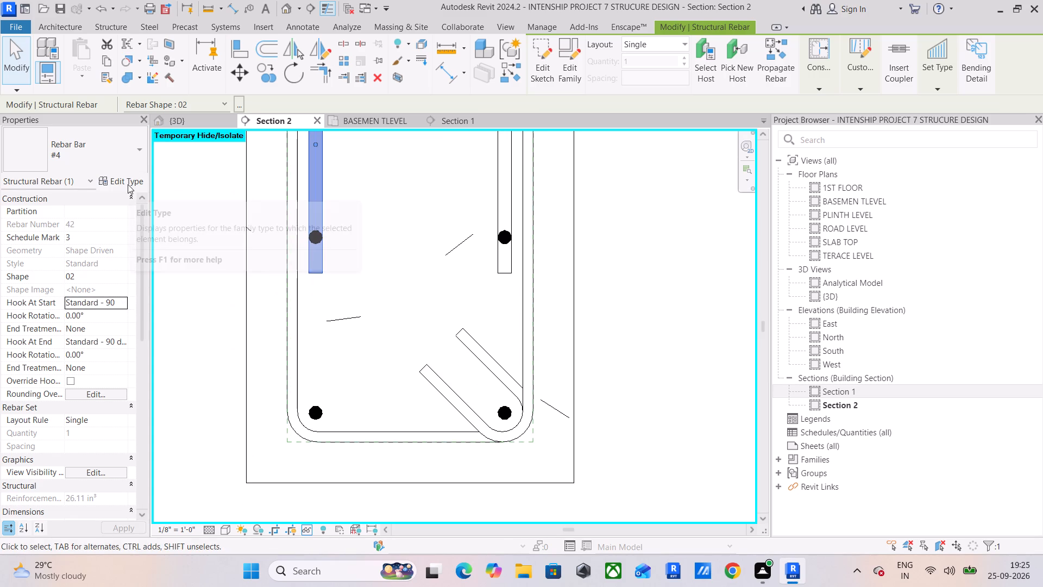
left_click(128, 184)
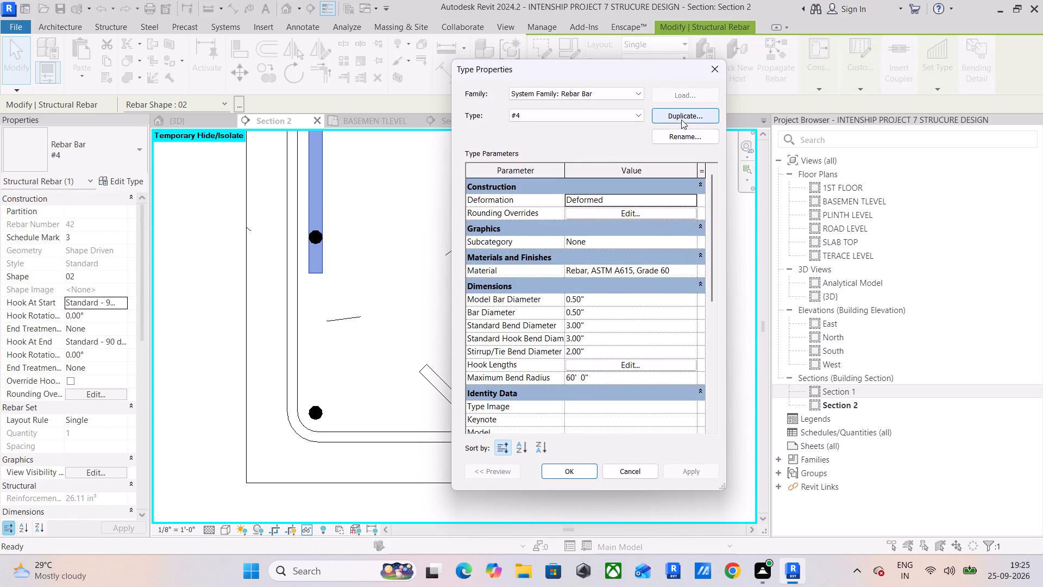
left_click(681, 118)
left_click(667, 240)
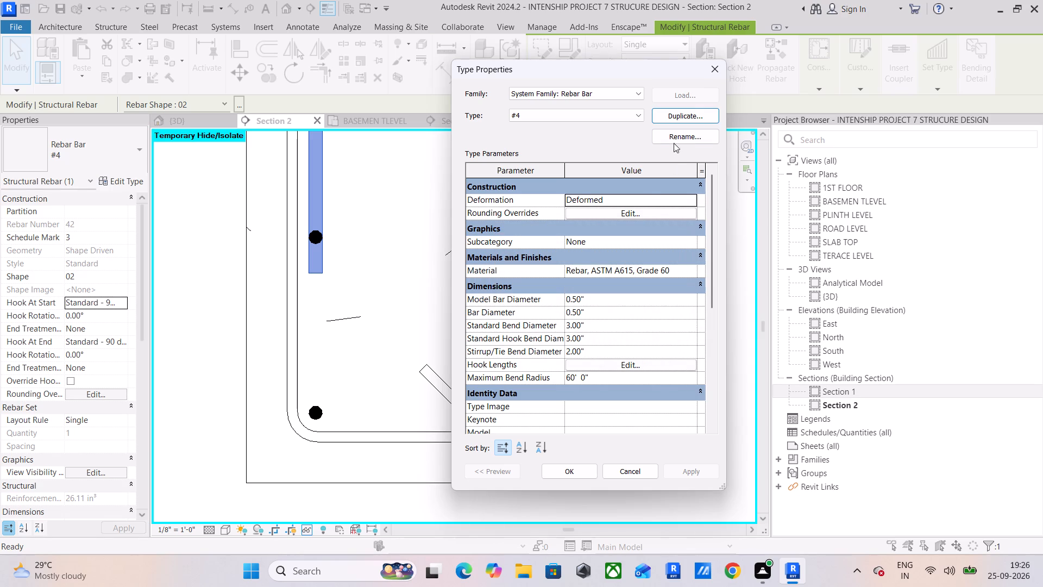
left_click(606, 363)
left_click(601, 259)
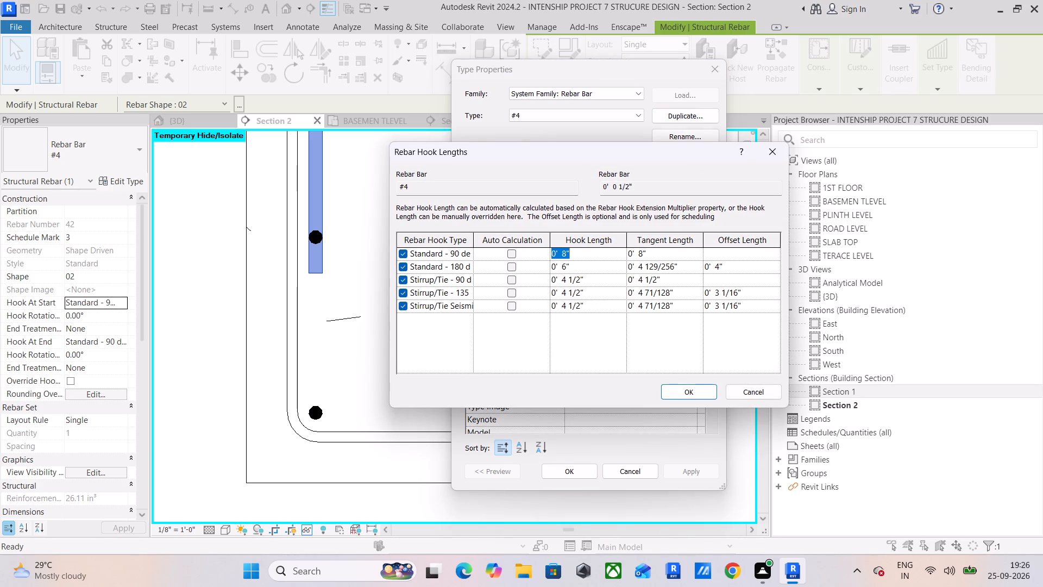
type("6\"")
key("Return")
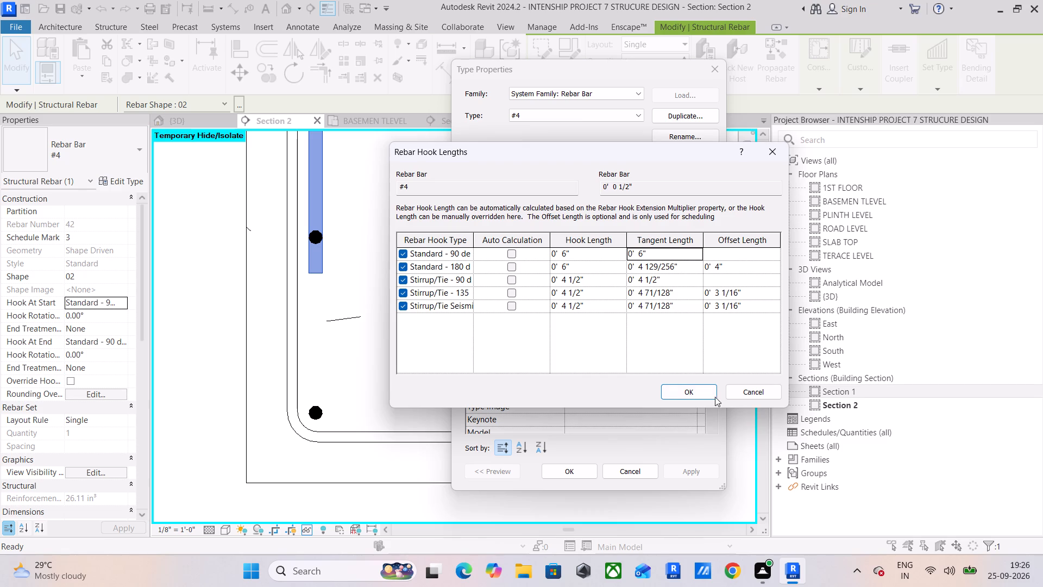
left_click(682, 390)
left_click(693, 466)
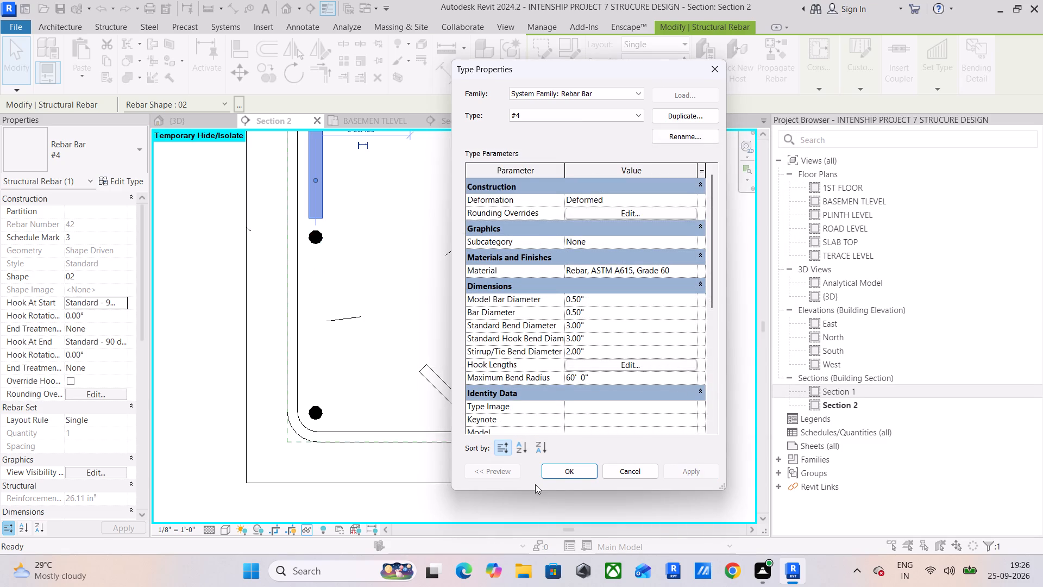
left_click(566, 472)
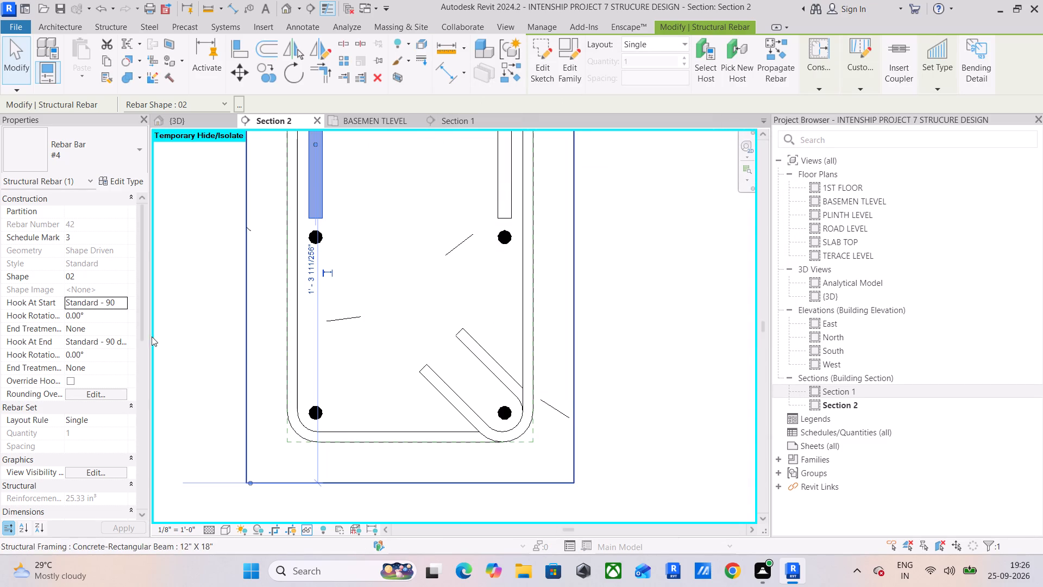
Give the overhanging beam's bottom-left #4 bar Standard - 90 deg. hooks at start and end, turned upward inside the stirrup.
left_click(319, 413)
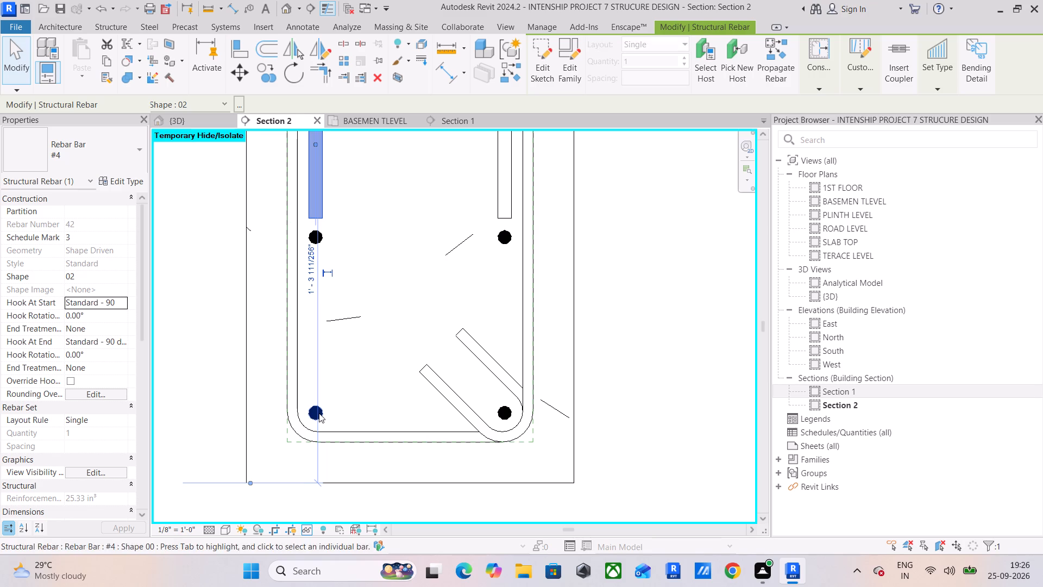
left_click(123, 304)
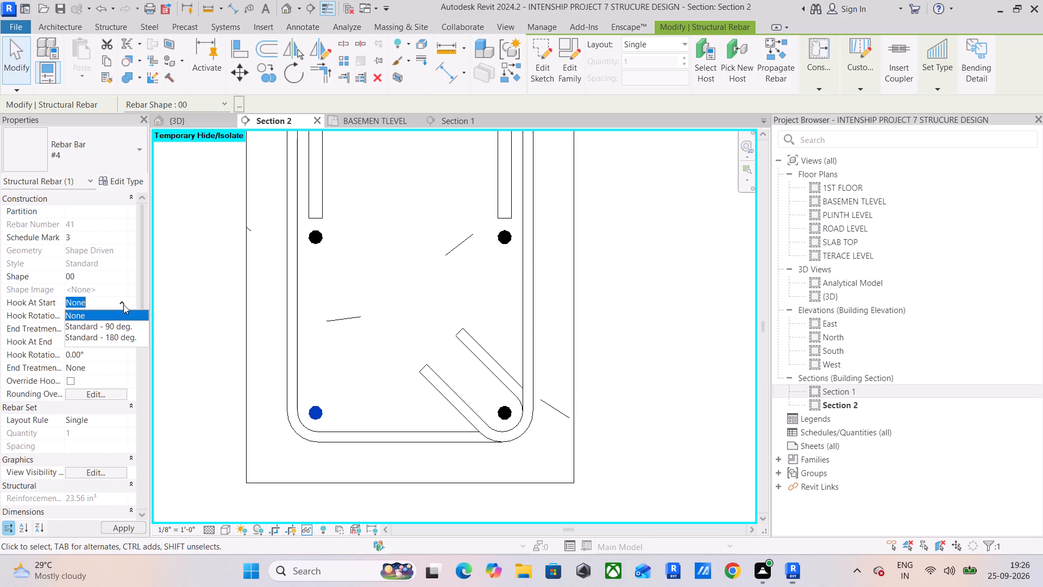
left_click(118, 326)
left_click(123, 344)
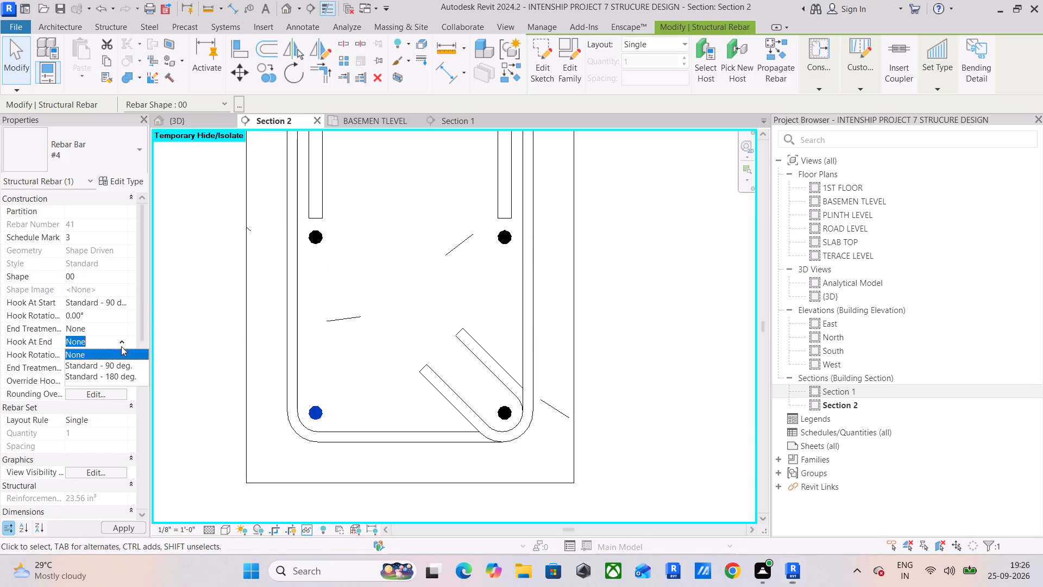
left_click(112, 360)
key("space")
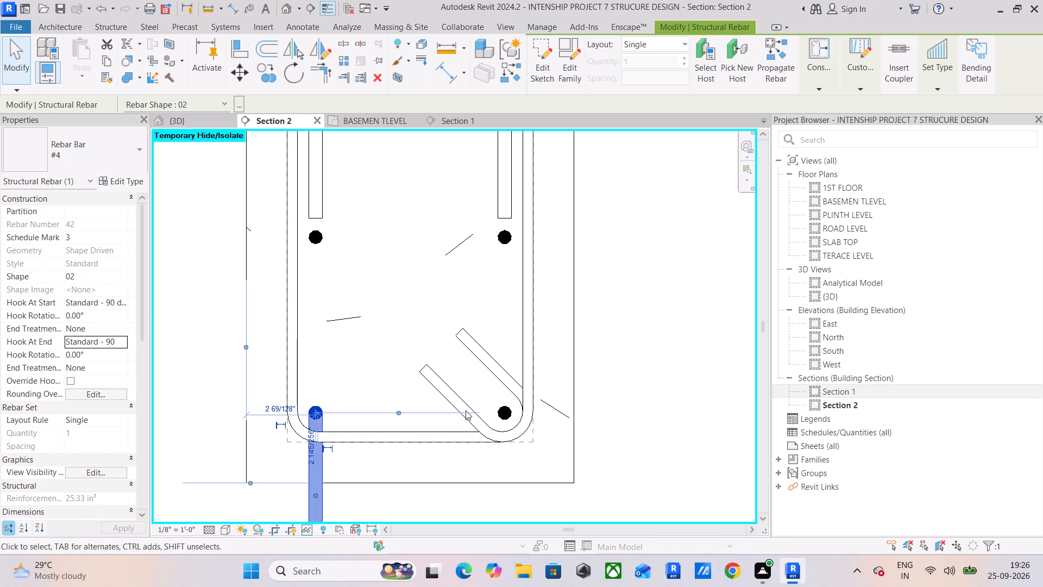
key("space")
key("space")
Give the overhanging beam's bottom-right #4 bar Standard - 90 deg. hooks at both ends, turned upward.
left_click(505, 413)
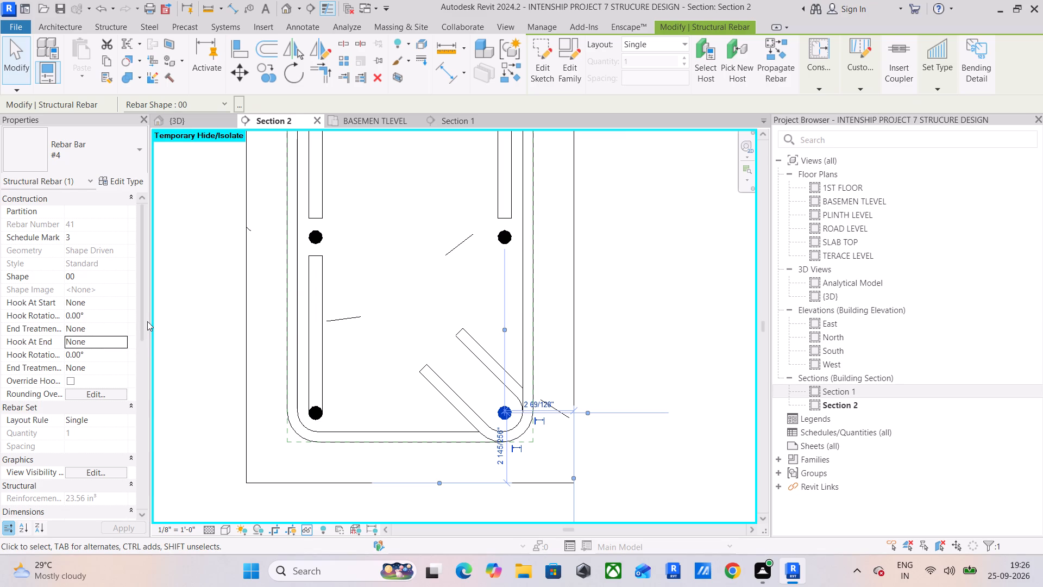
left_click(119, 345)
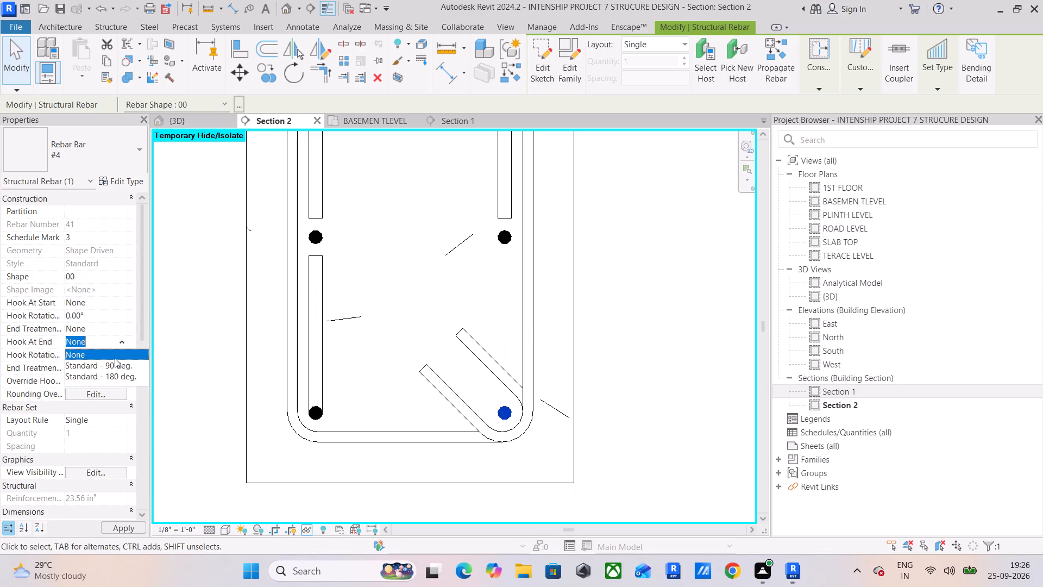
left_click(114, 361)
left_click(118, 303)
left_click(117, 324)
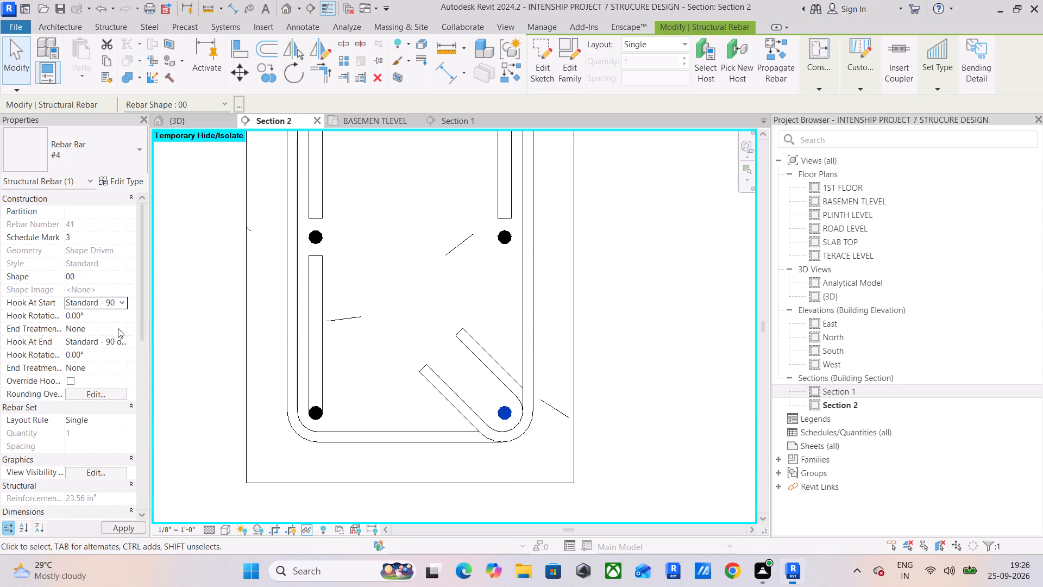
key("space")
left_click(114, 329)
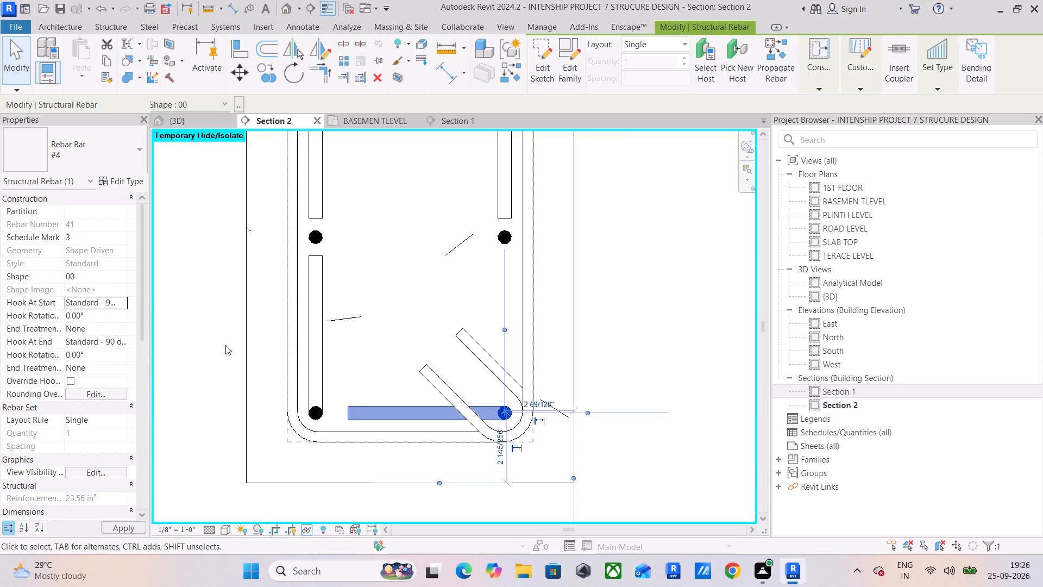
key("space")
left_click(628, 285)
scroll(628, 285, "down", 5)
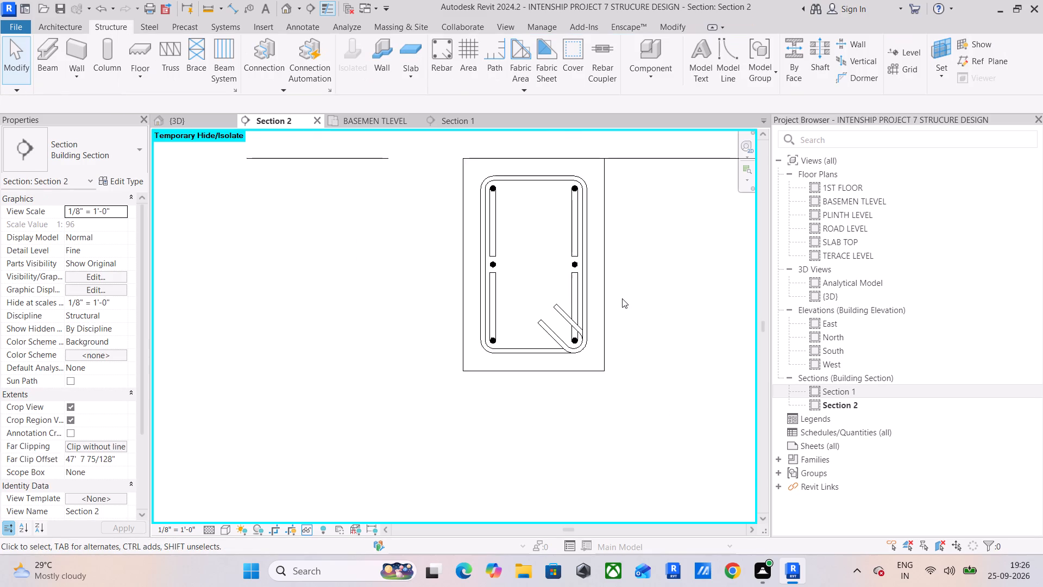
scroll(622, 298, "down", 6)
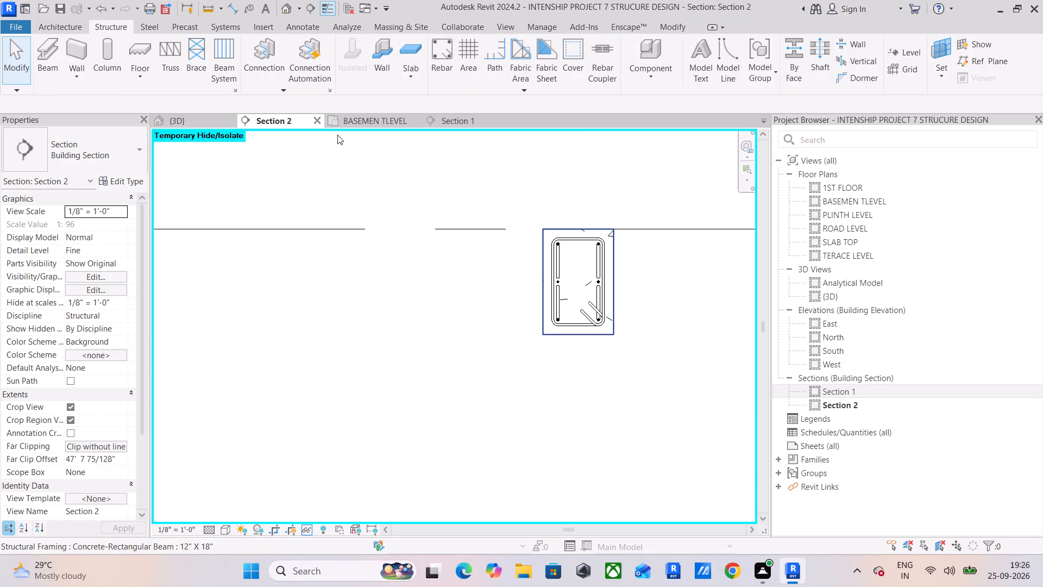
Examine the hooked bars at the column joint in the {3D} view, including the adjoining beam's #3 top bar.
left_click(198, 117)
scroll(500, 348, "up", 3)
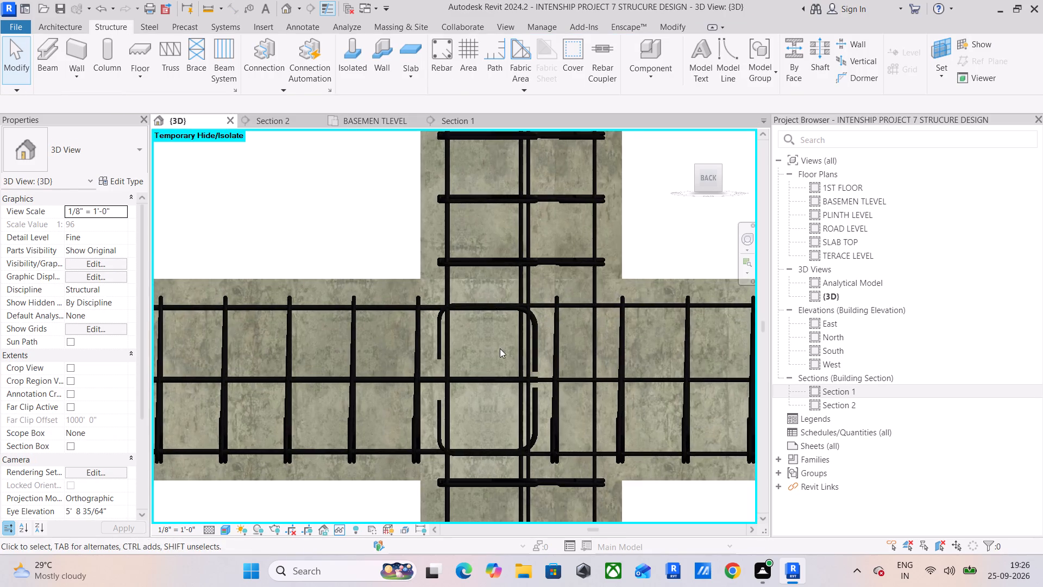
scroll(420, 348, "up", 3)
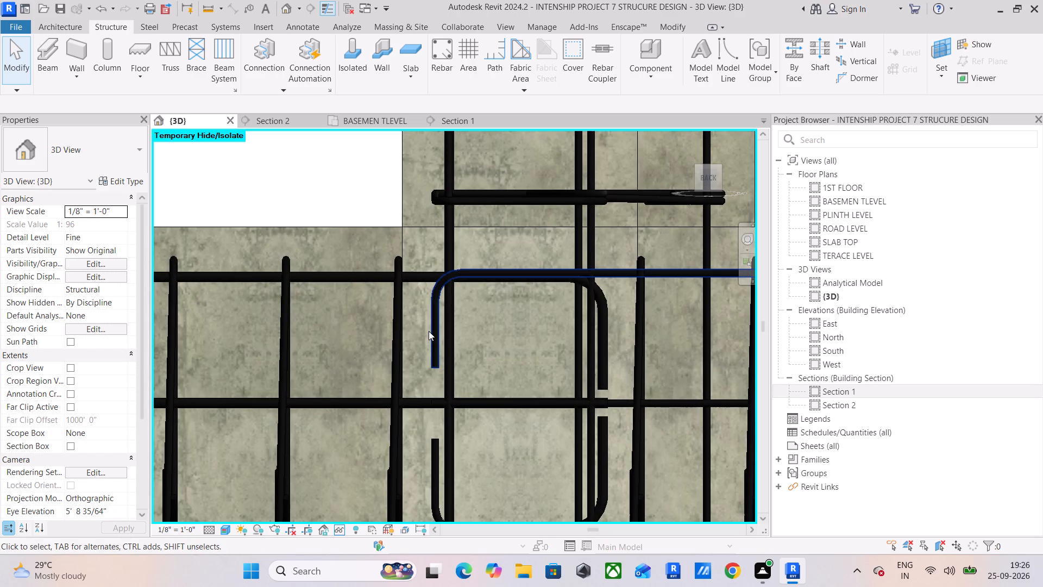
left_click(429, 331)
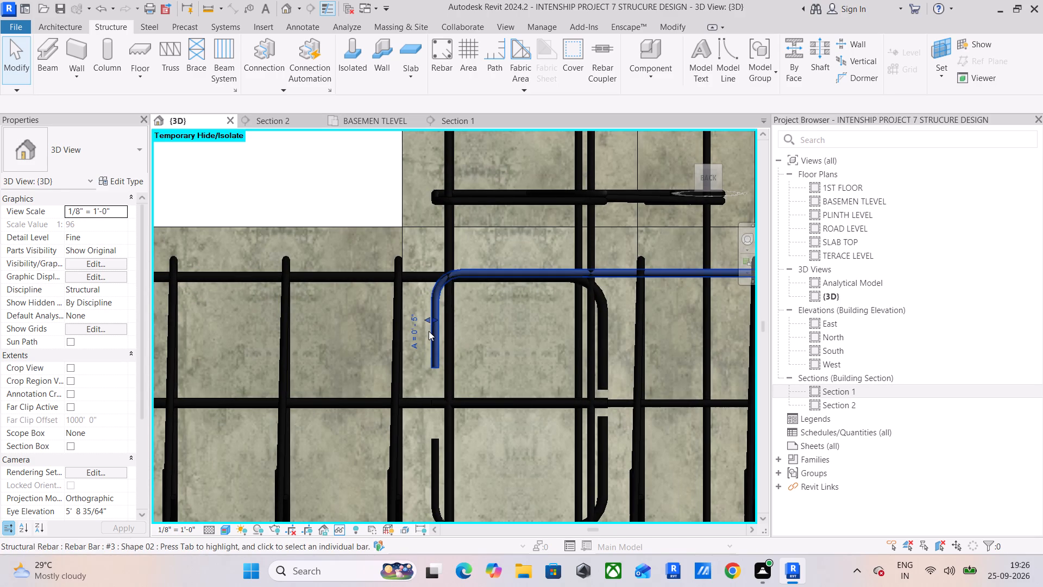
scroll(429, 331, "down", 4)
middle_click_drag(482, 326, 249, 305)
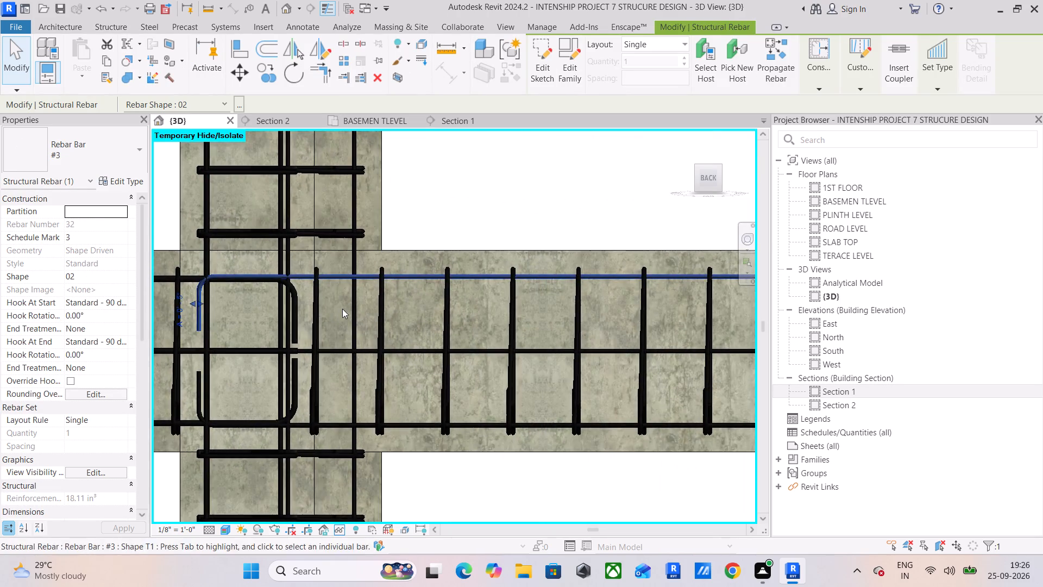
scroll(342, 309, "down", 3)
scroll(409, 289, "up", 8)
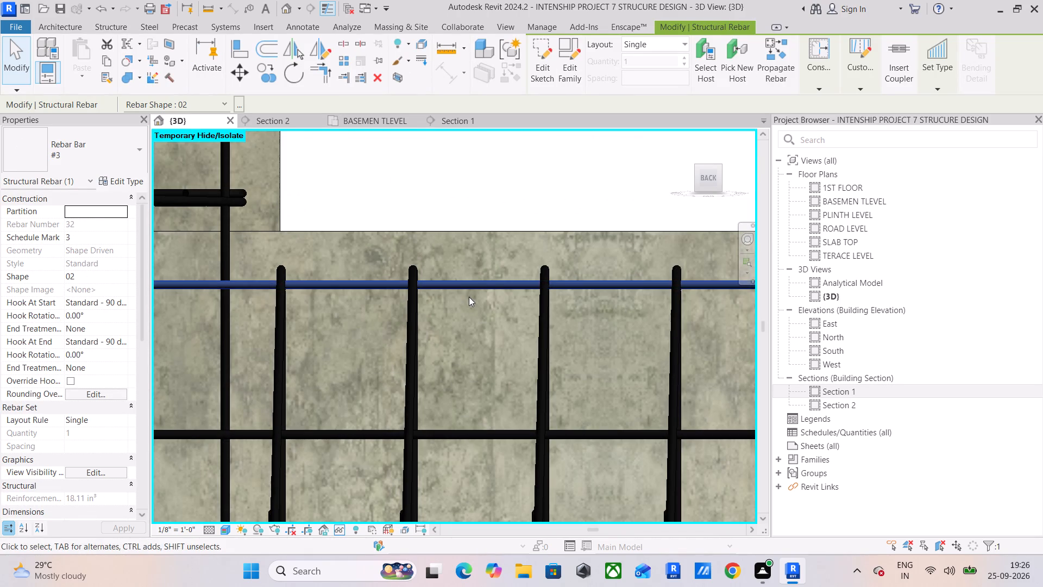
middle_click_drag(481, 266, 468, 182)
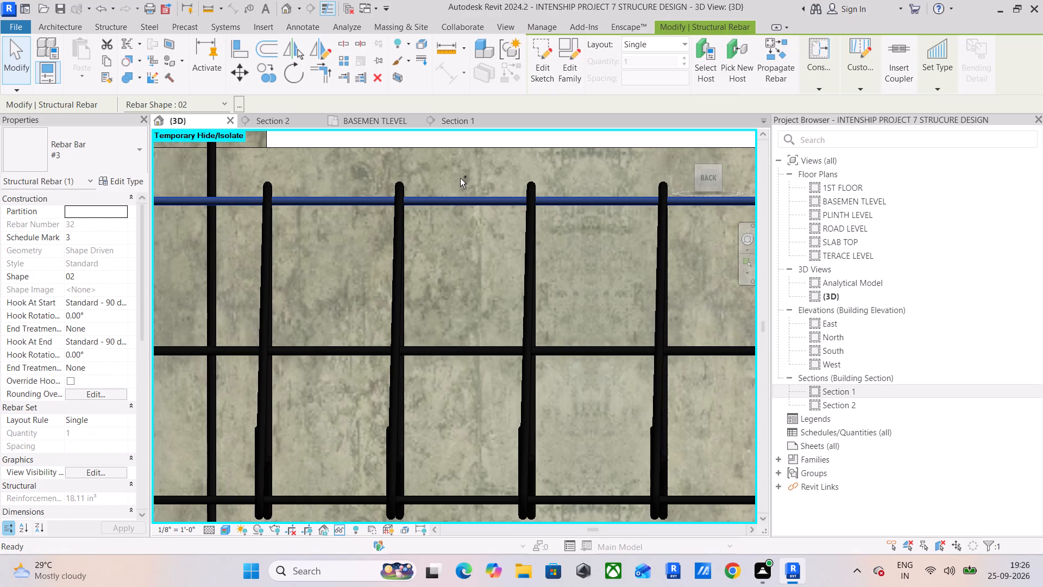
Change the longitudinal bars along all spans of the lower beam line from rebar type #3 to #4.
left_click_drag(463, 176, 441, 460, "ctrl")
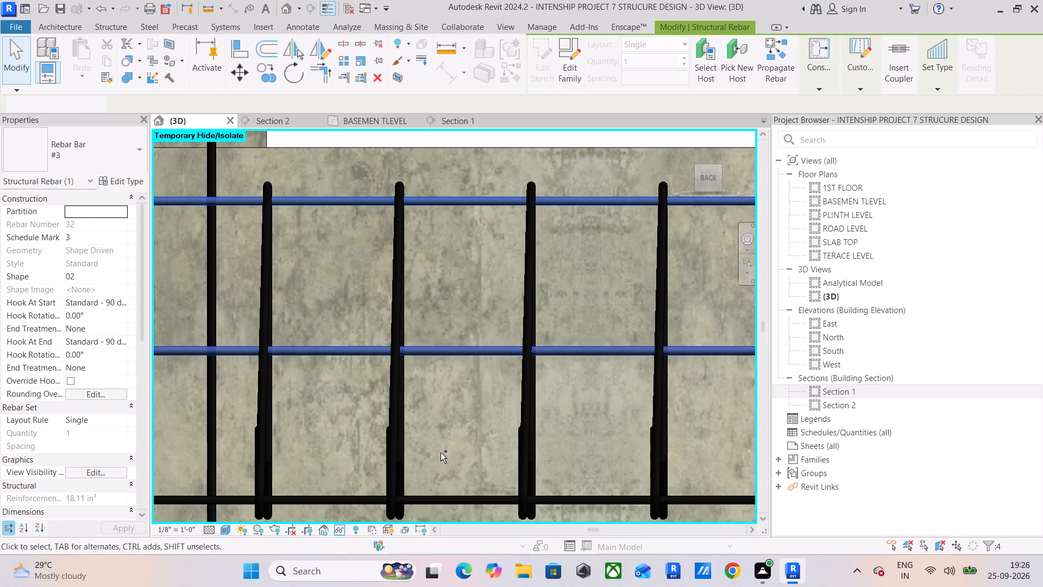
middle_click_drag(442, 449, 457, 260, "ctrl")
left_click_drag(457, 365, 450, 408, "ctrl")
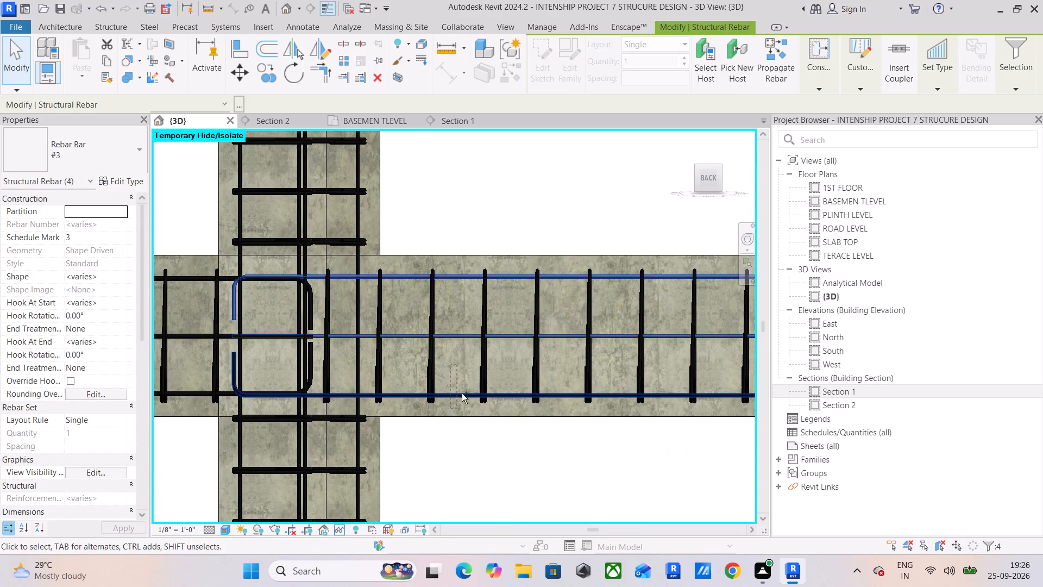
scroll(481, 374, "down", 3)
middle_click_drag(518, 364, 243, 366)
scroll(472, 372, "down", 6)
middle_click_drag(558, 338, 206, 339)
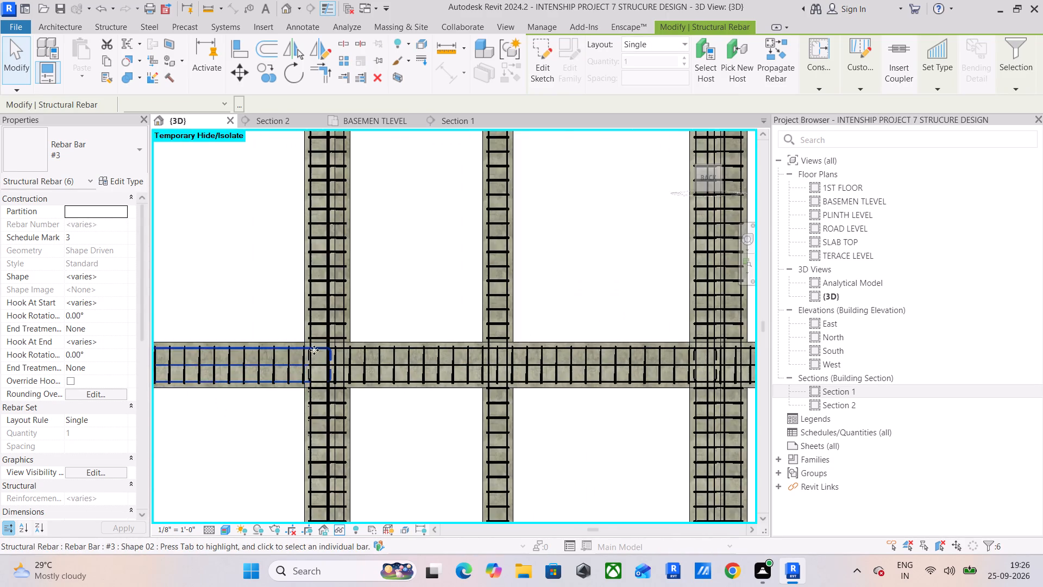
scroll(370, 355, "up", 10)
left_click_drag(326, 311, 311, 478, "ctrl")
scroll(334, 445, "down", 5)
middle_click_drag(415, 426, 273, 402)
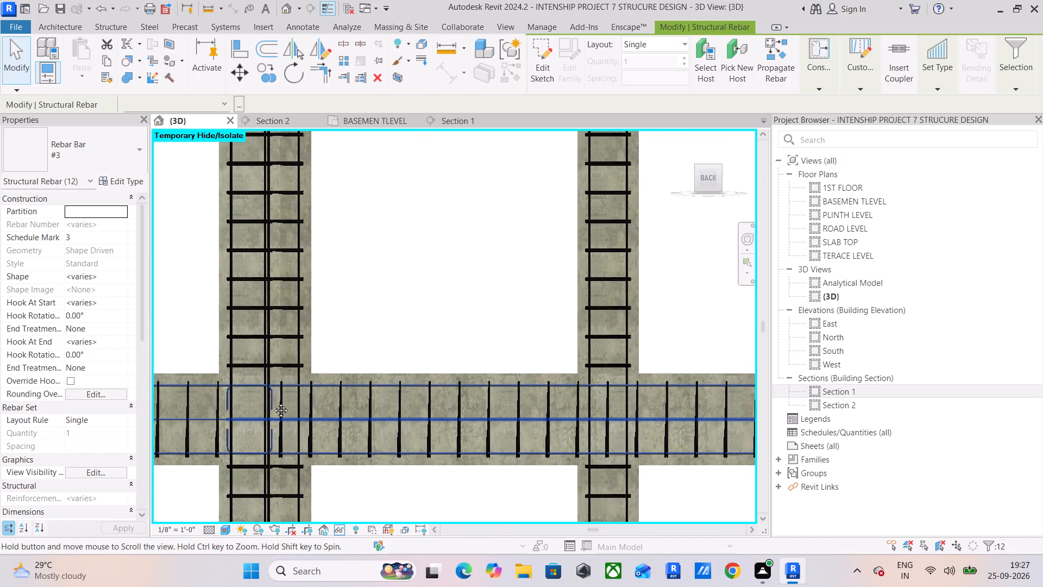
middle_click_drag(273, 402, 180, 380)
scroll(422, 373, "down", 6)
middle_click_drag(539, 384, 261, 384)
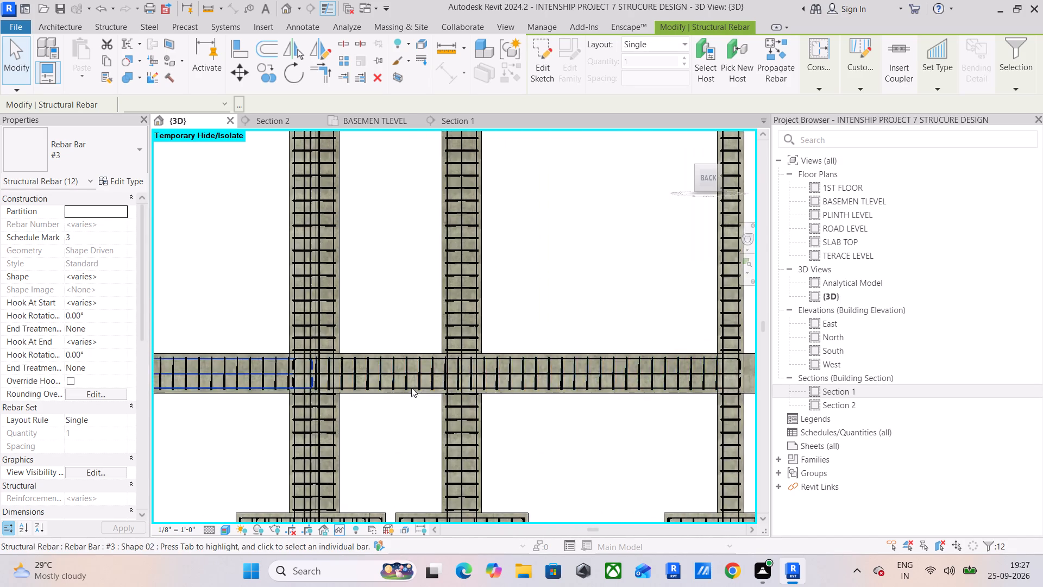
scroll(411, 380, "up", 9)
left_click_drag(397, 328, 394, 432, "ctrl")
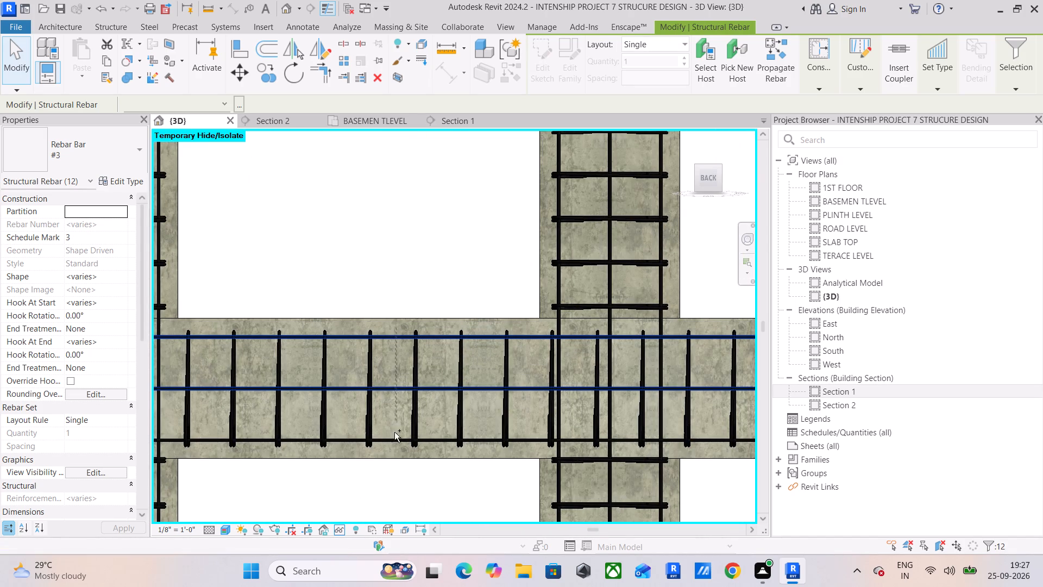
left_click_drag(394, 432, 388, 455, "ctrl")
middle_click_drag(514, 404, 242, 408)
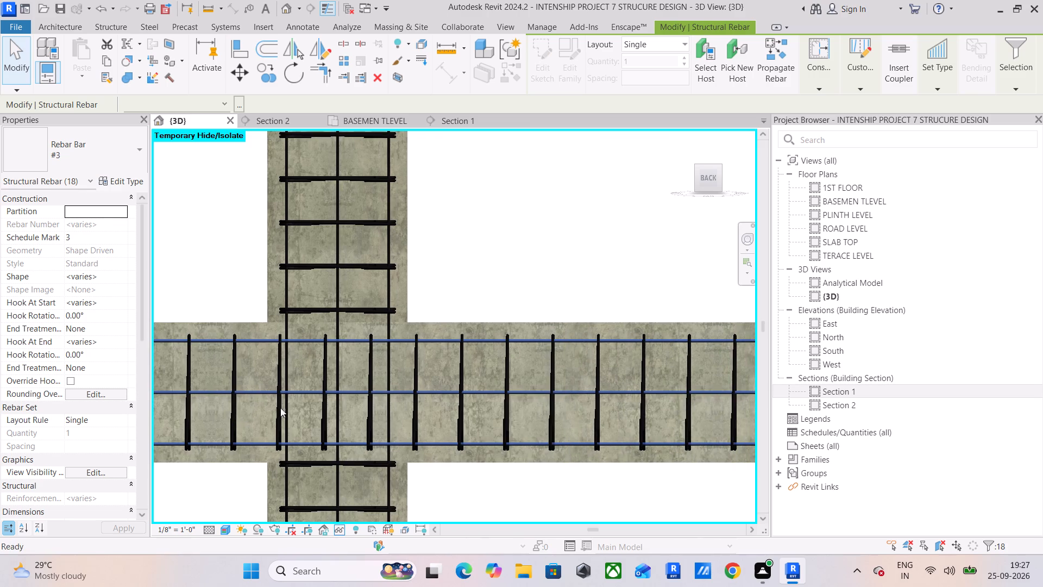
scroll(519, 350, "down", 11)
middle_click_drag(544, 370, 315, 375)
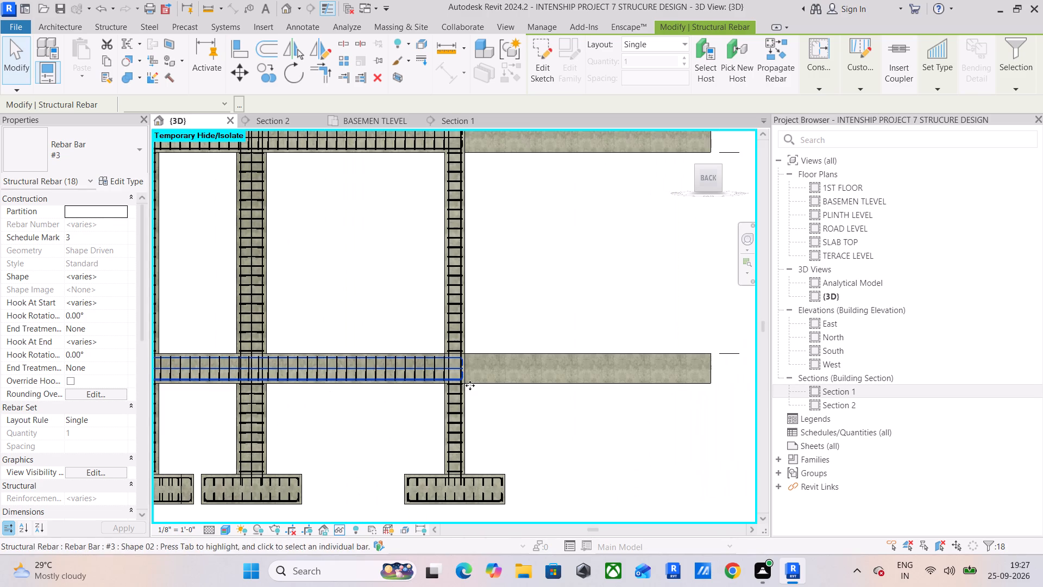
left_click(142, 155)
left_click(39, 256)
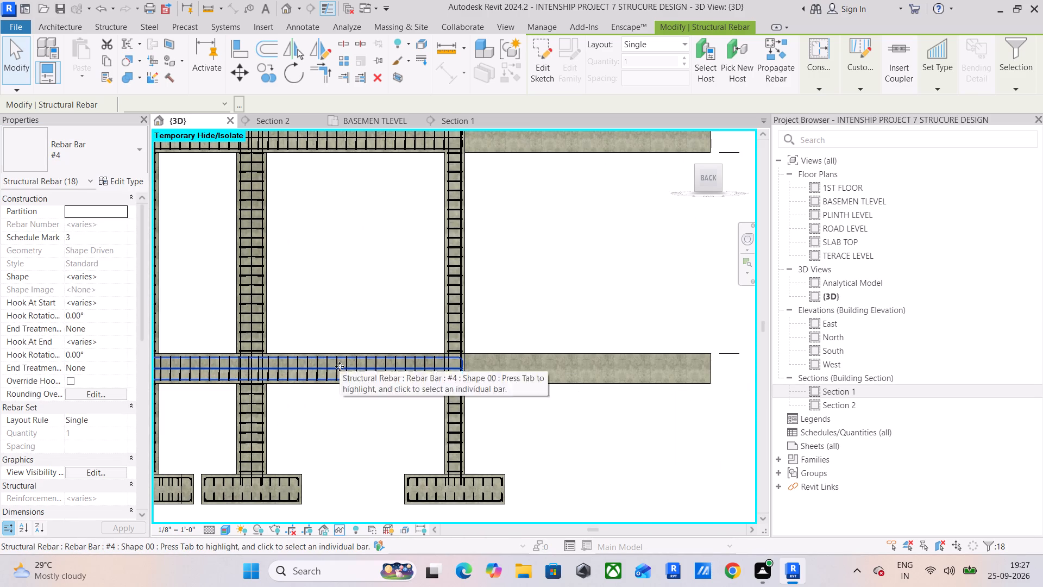
Examine the beam line's longitudinal bars and their hooked ends at the column joint.
scroll(324, 322, "up", 6)
middle_click_drag(343, 368, 357, 340)
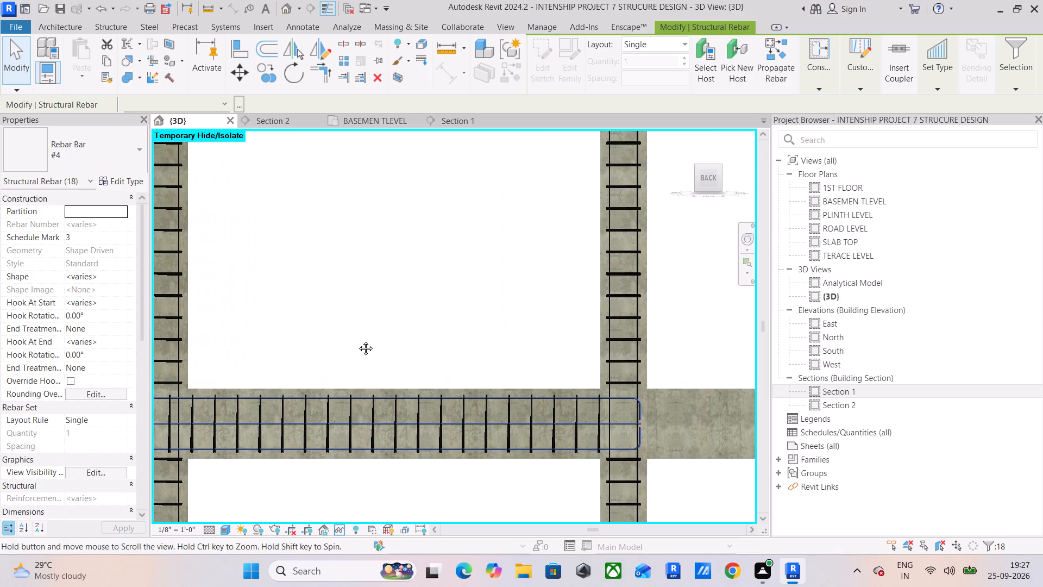
middle_click_drag(357, 340, 399, 286)
scroll(335, 334, "up", 5)
scroll(329, 280, "down", 11)
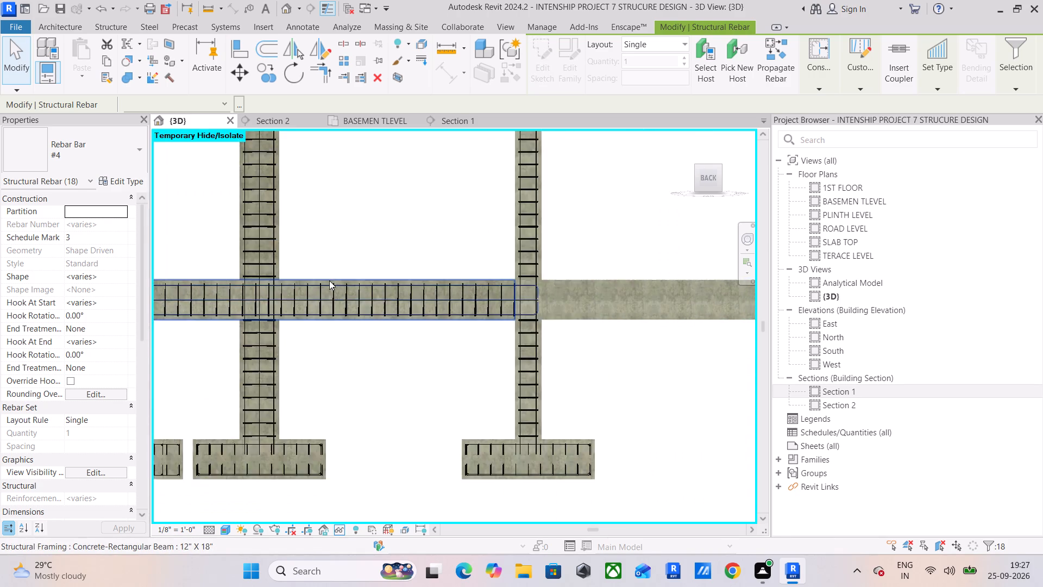
middle_click_drag(329, 280, 614, 288)
scroll(303, 304, "down", 5)
middle_click_drag(300, 305, 513, 313)
scroll(331, 315, "up", 5)
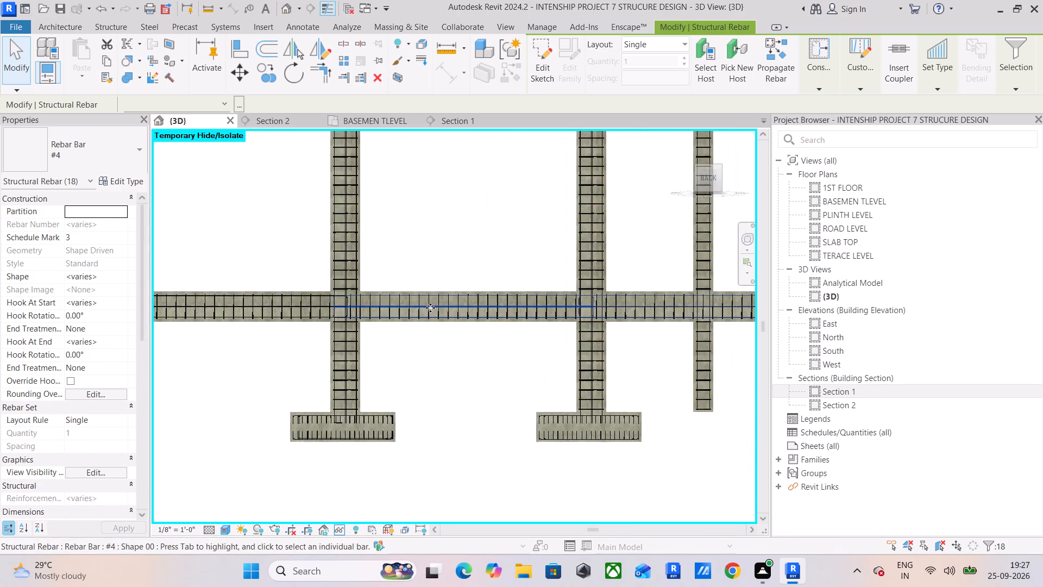
scroll(338, 303, "up", 16)
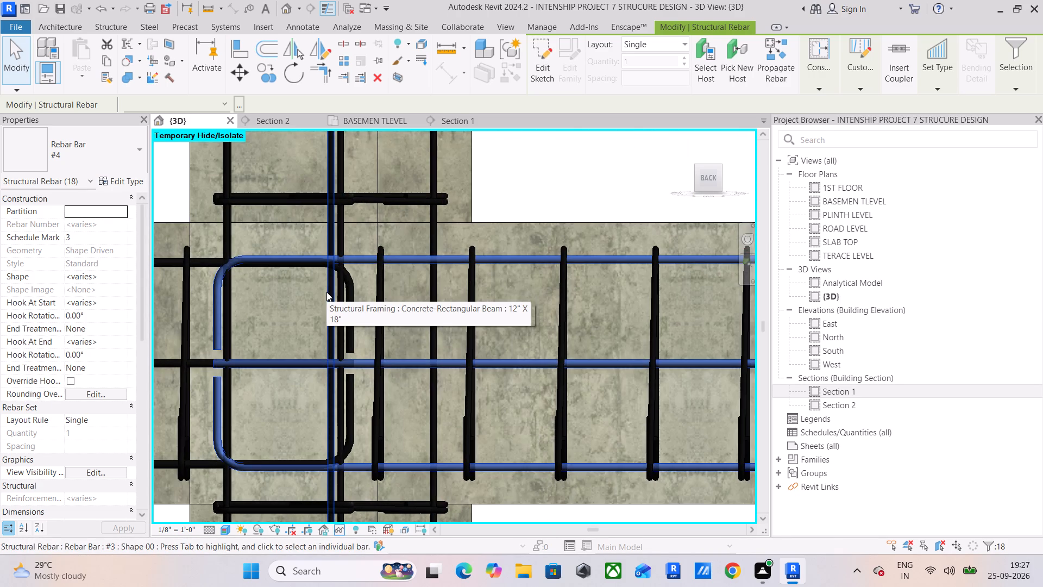
scroll(325, 292, "up", 2)
left_click(256, 319)
Select the column's vertical bars above the beam joint, filter out Structural Columns, and set the rebar type to #4.
middle_click_drag(275, 323, 339, 299)
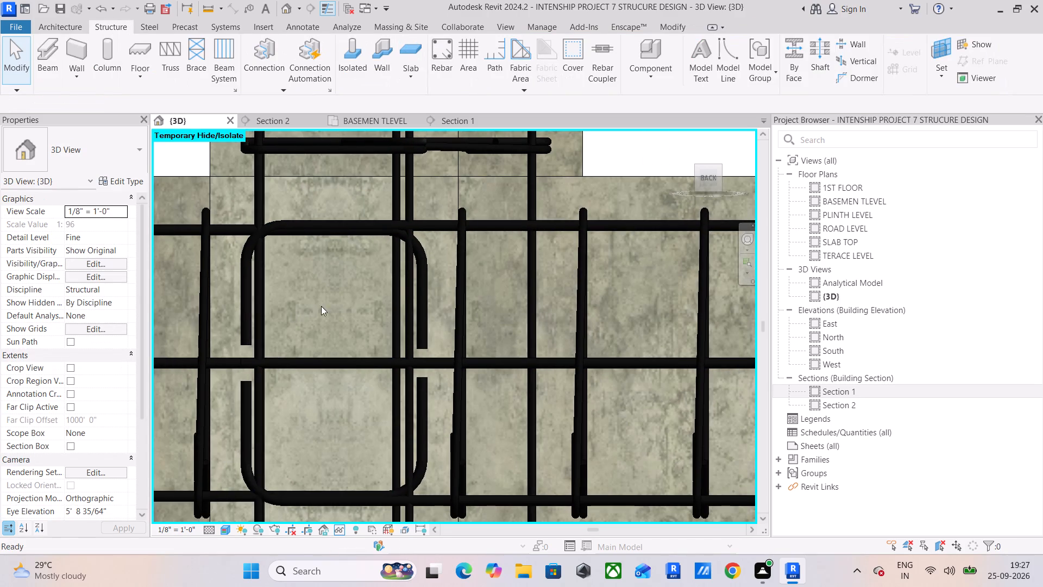
scroll(245, 297, "down", 7)
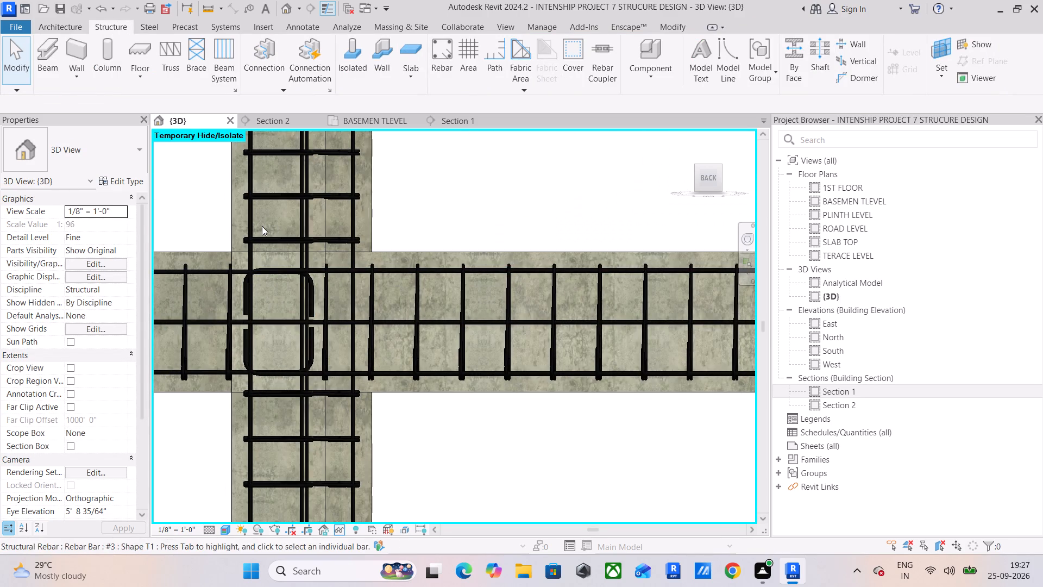
middle_click_drag(262, 226, 261, 356)
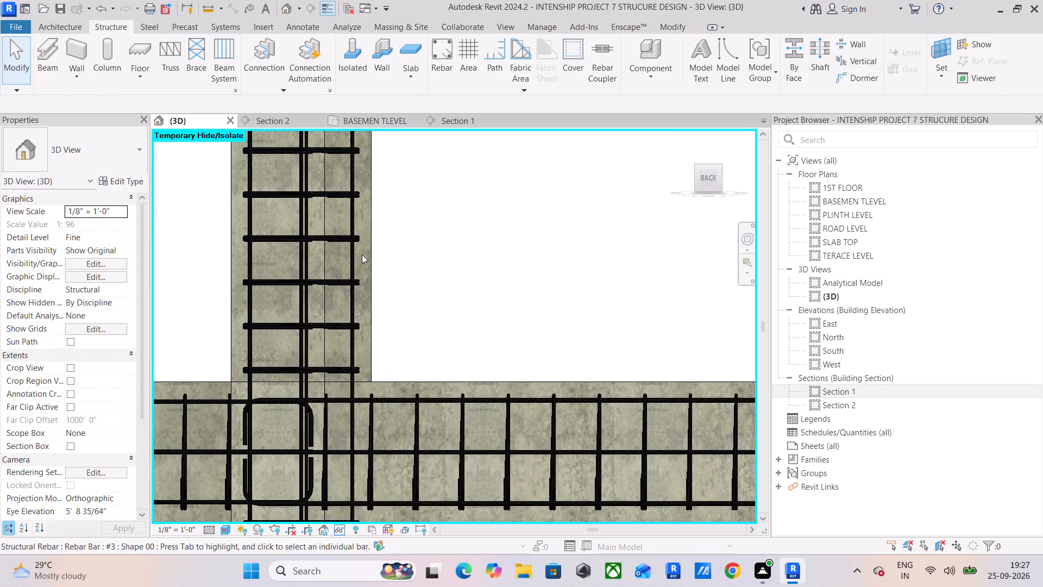
left_click_drag(364, 253, 244, 262)
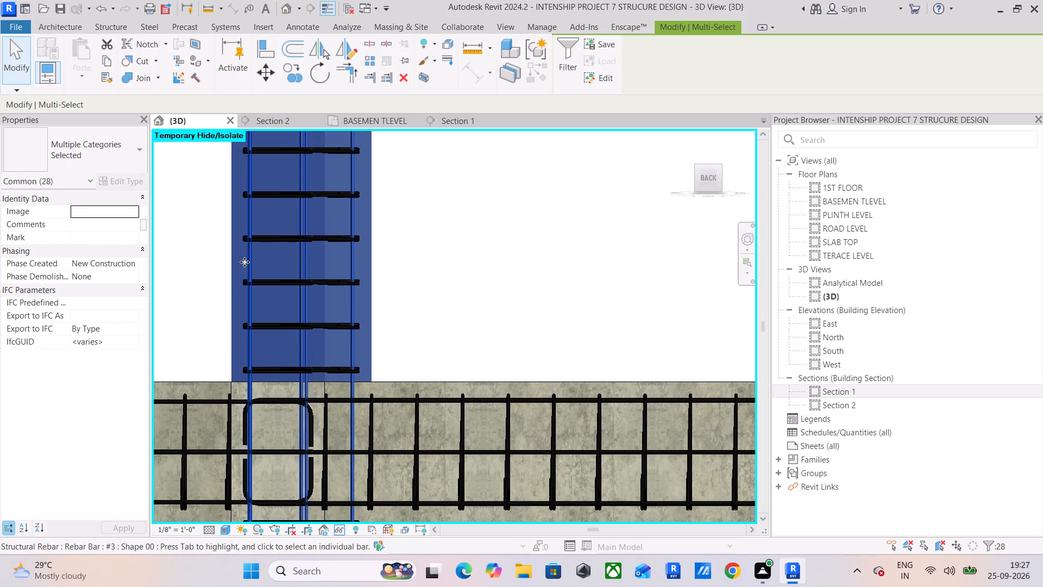
left_click(564, 60)
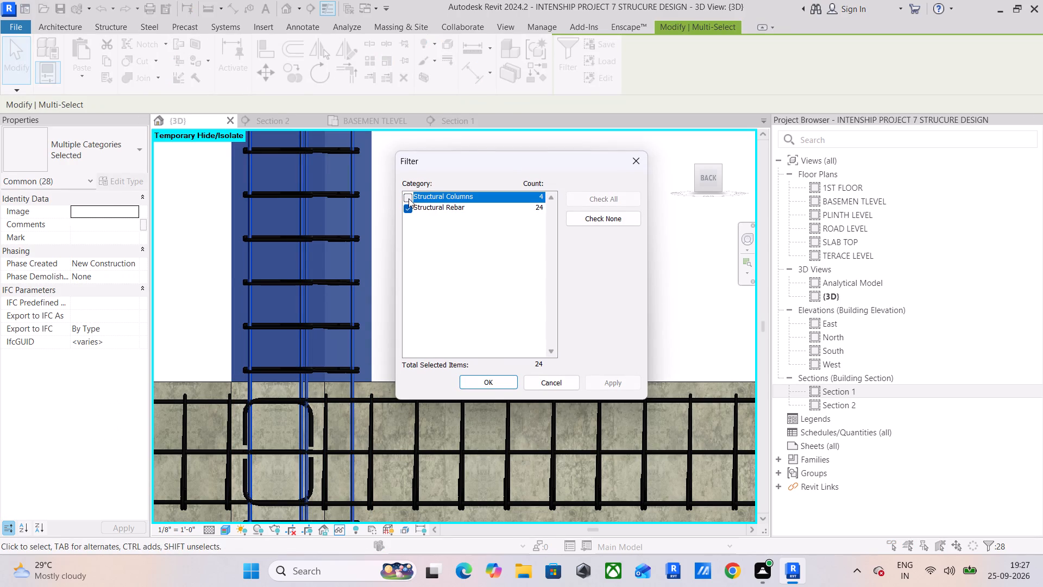
left_click(409, 198)
left_click(490, 382)
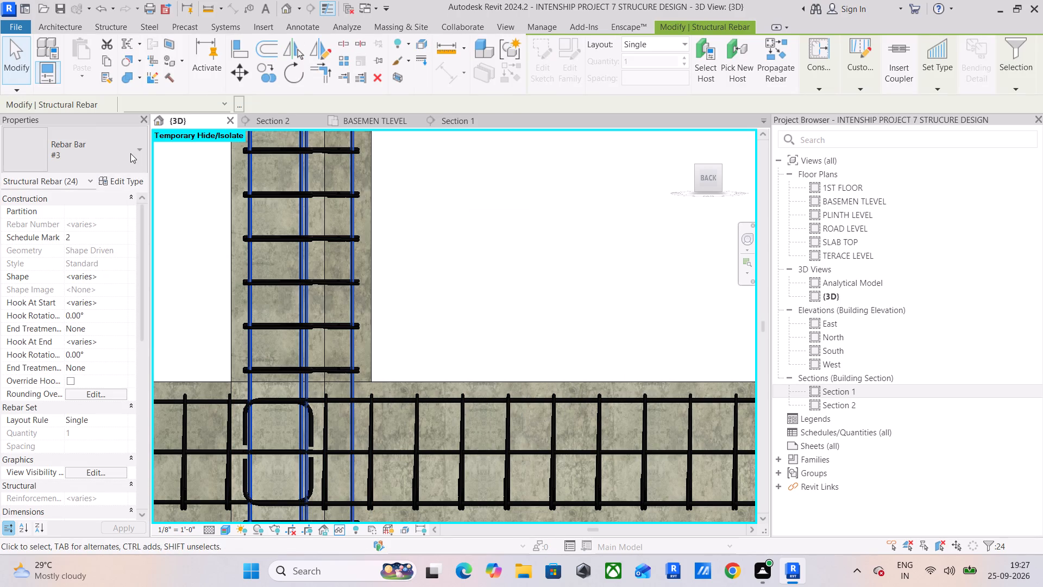
left_click(130, 153)
left_click(79, 245)
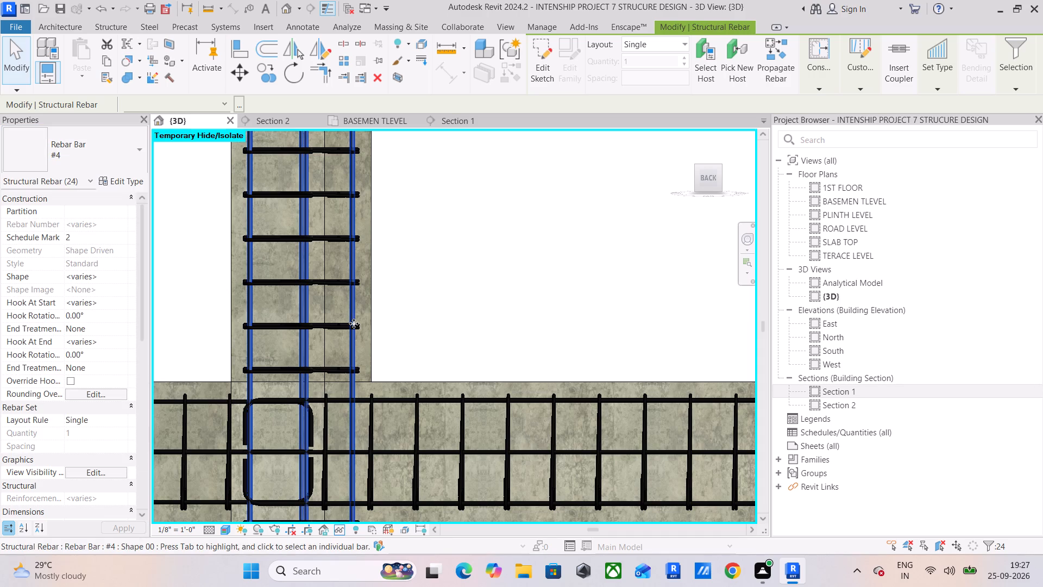
Change both T1 stirrup sets in the column above the beam joint to rebar type #4.
left_click(285, 238)
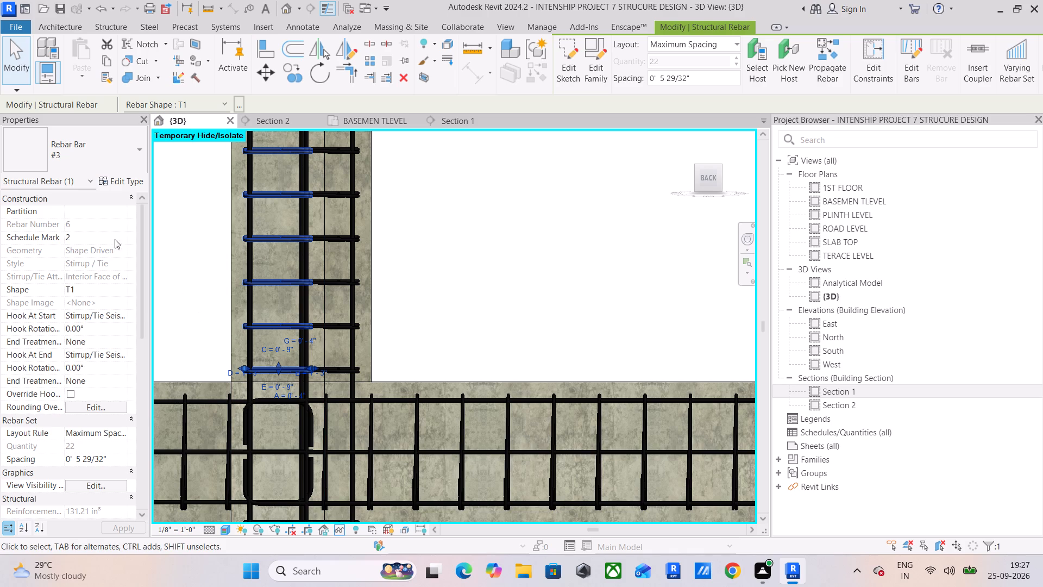
left_click(124, 158)
left_click(58, 248)
left_click(333, 241)
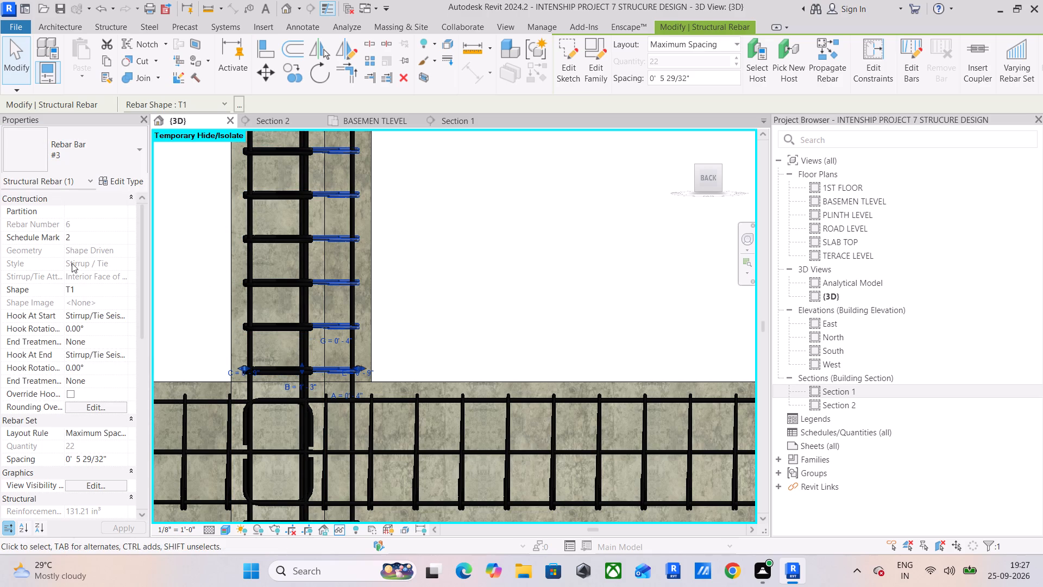
left_click(98, 153)
left_click(55, 250)
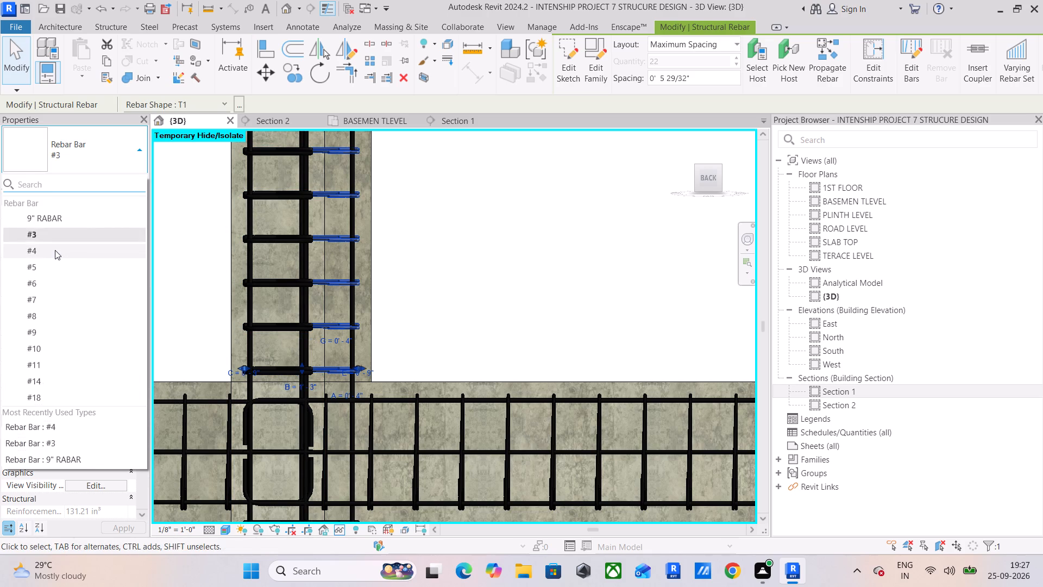
Change both T1 stirrup sets in the column below the beam joint to rebar type #4.
scroll(249, 293, "down", 5)
middle_click_drag(299, 299, 366, 309)
scroll(384, 312, "down", 5)
scroll(375, 399, "up", 3)
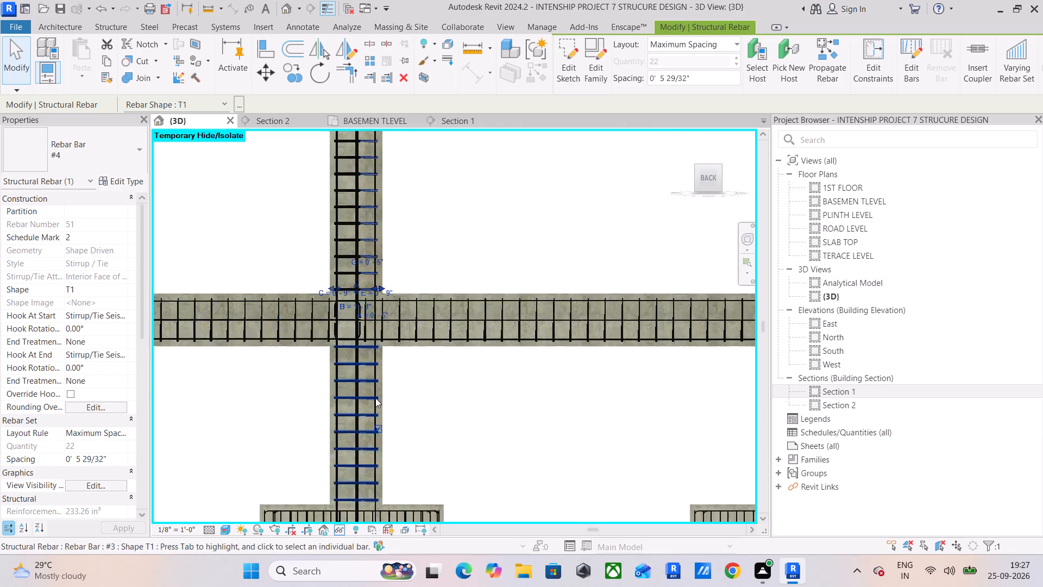
scroll(375, 398, "up", 2)
left_click(363, 378)
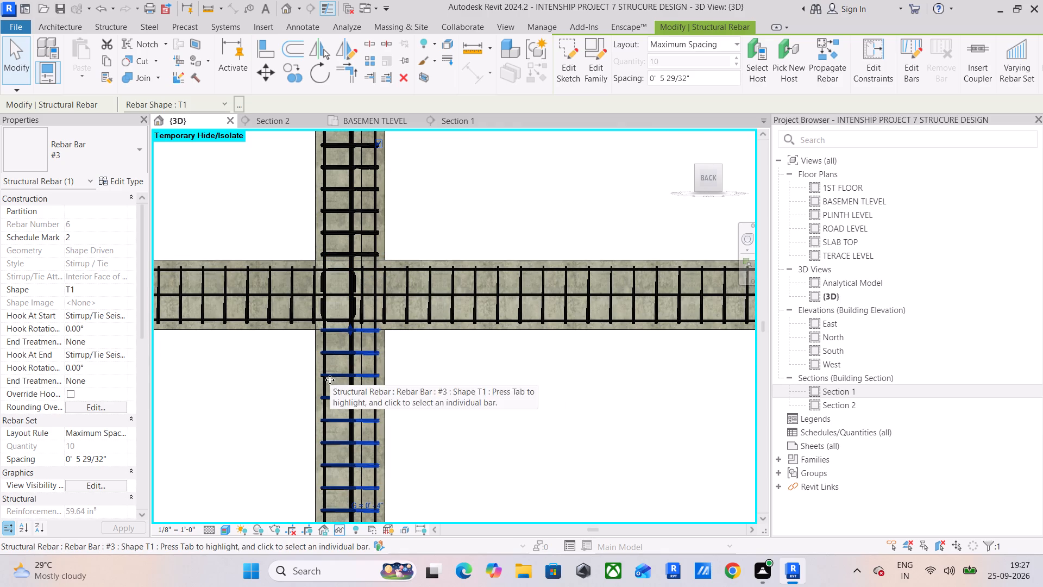
scroll(331, 365, "up", 11)
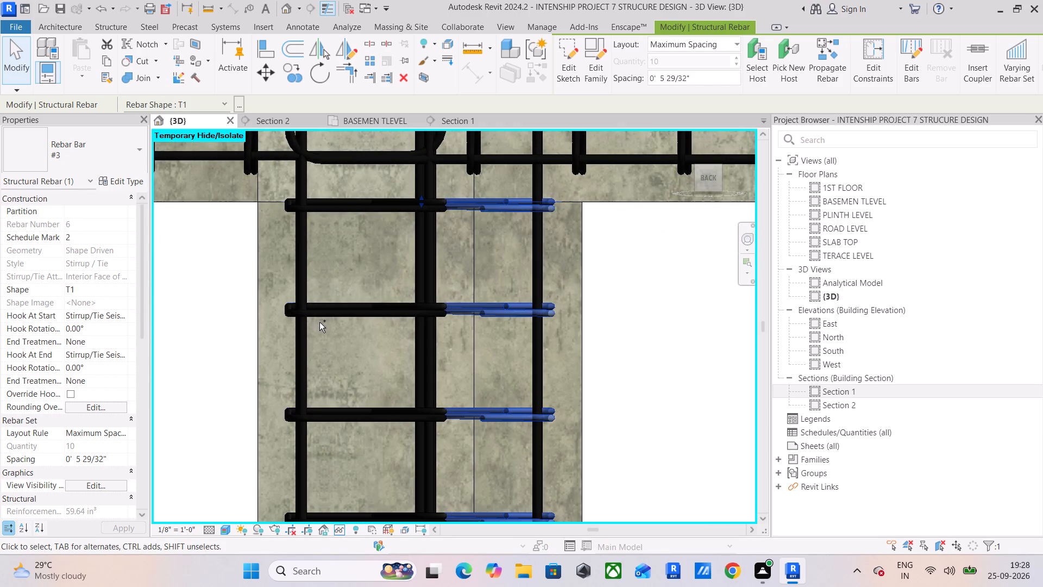
left_click(319, 317, "ctrl")
left_click(115, 149)
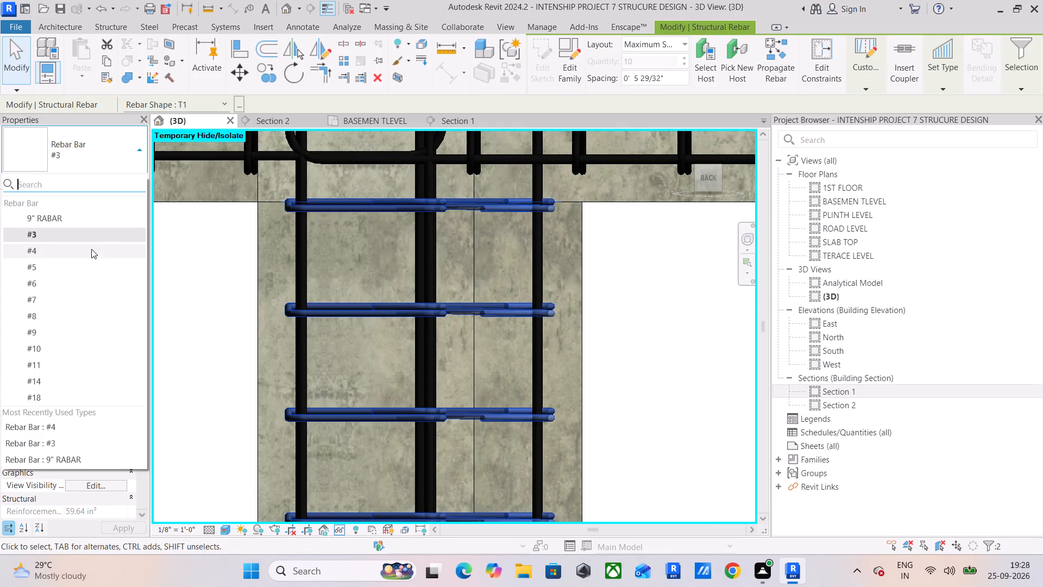
left_click(67, 254)
Select the four T1 stirrup sets along the lower beam line and set their rebar type to #4.
scroll(494, 354, "down", 6)
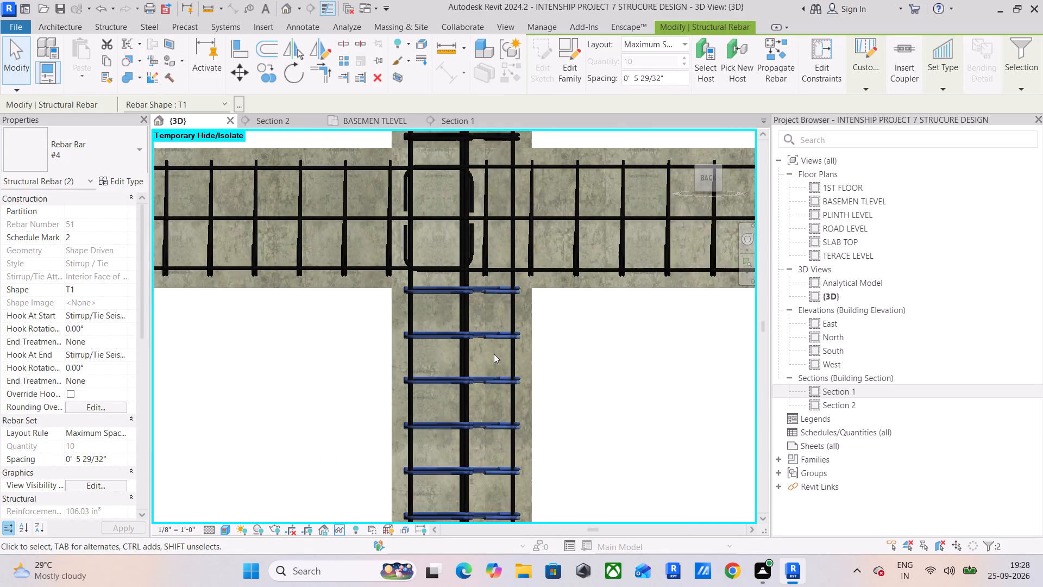
scroll(573, 358, "down", 4)
middle_click_drag(576, 355, 512, 410)
scroll(488, 354, "up", 8)
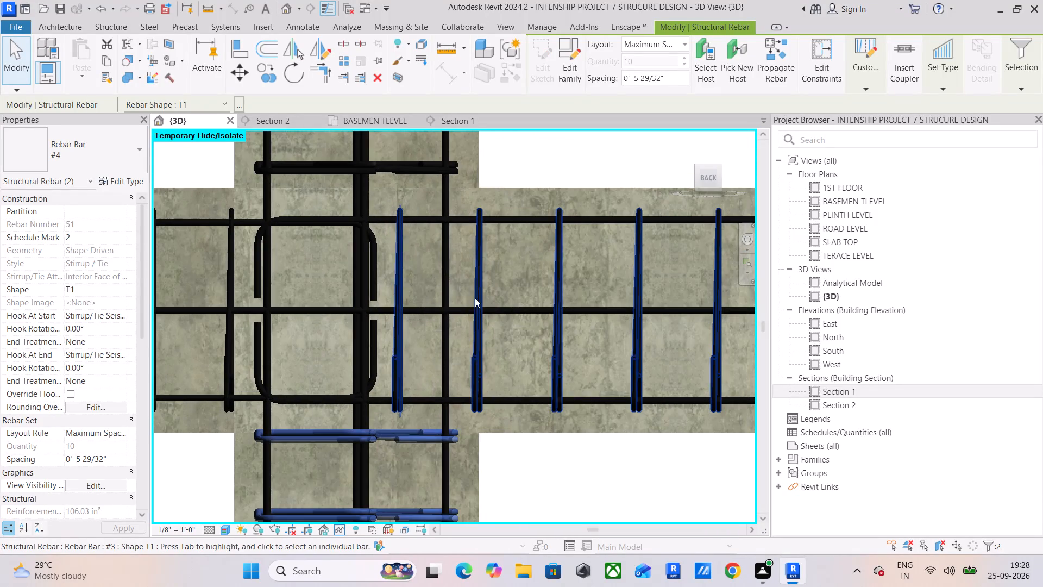
left_click(473, 274)
middle_click_drag(353, 333, 489, 326)
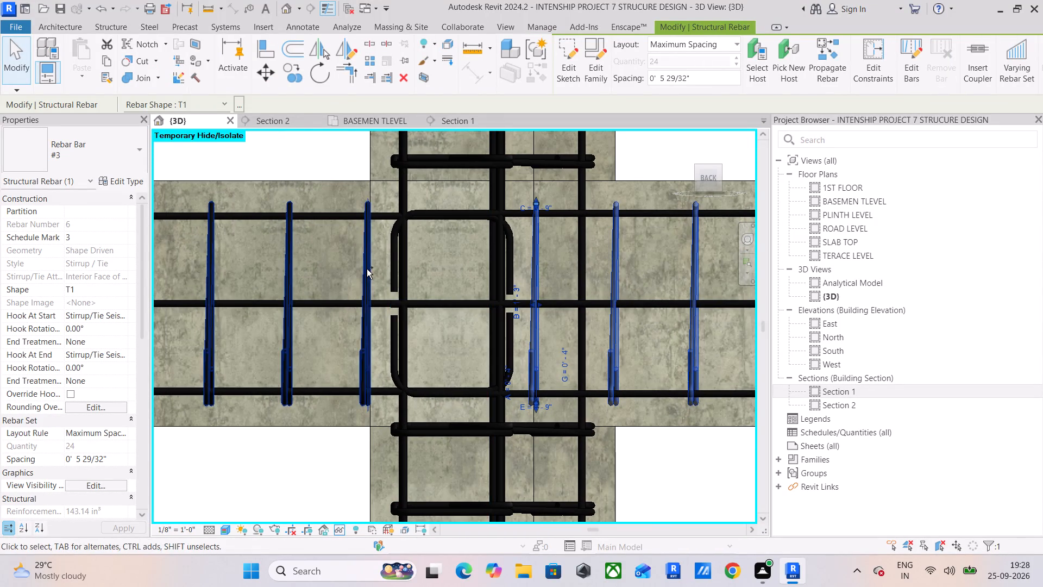
left_click(367, 269, "ctrl")
scroll(457, 331, "down", 5)
middle_click_drag(633, 336, 328, 345)
scroll(454, 366, "down", 9)
middle_click_drag(682, 346, 289, 350)
scroll(346, 354, "up", 9)
left_click(376, 330, "ctrl")
scroll(417, 362, "down", 4)
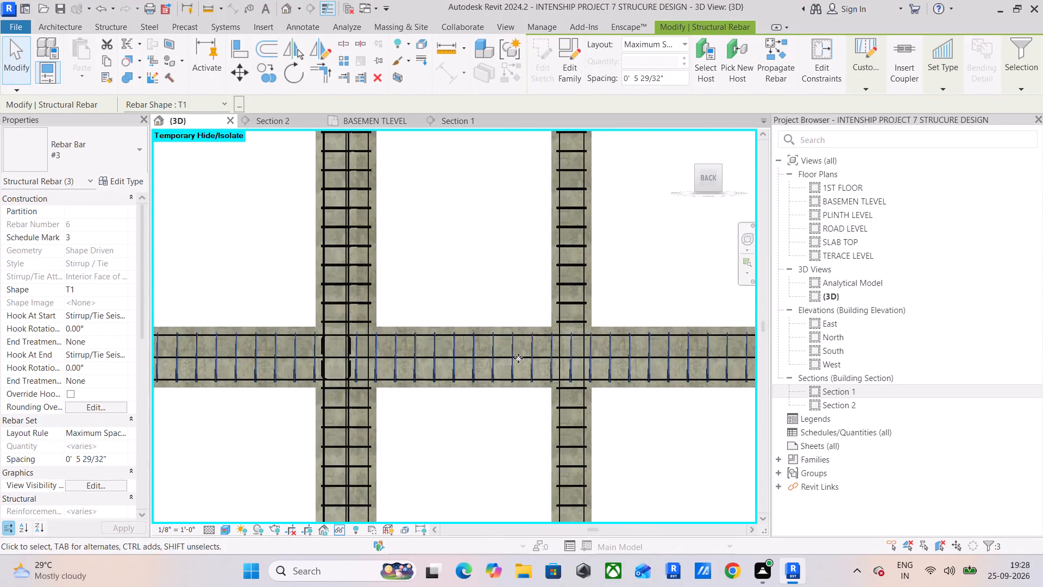
scroll(518, 358, "down", 4)
middle_click_drag(591, 377, 199, 382)
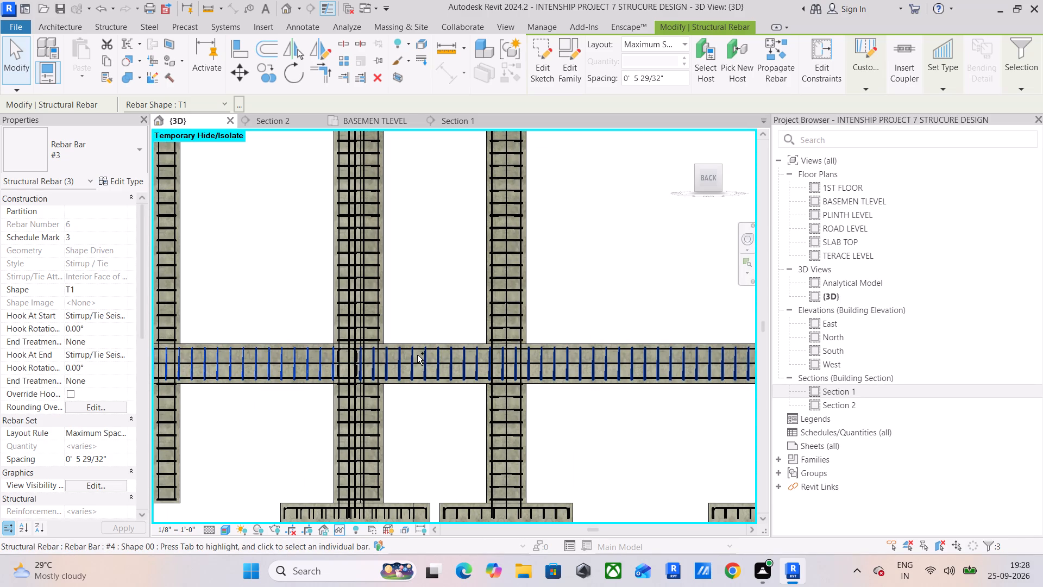
left_click(410, 352, "ctrl")
middle_click_drag(531, 383, 221, 393)
scroll(410, 378, "down", 3)
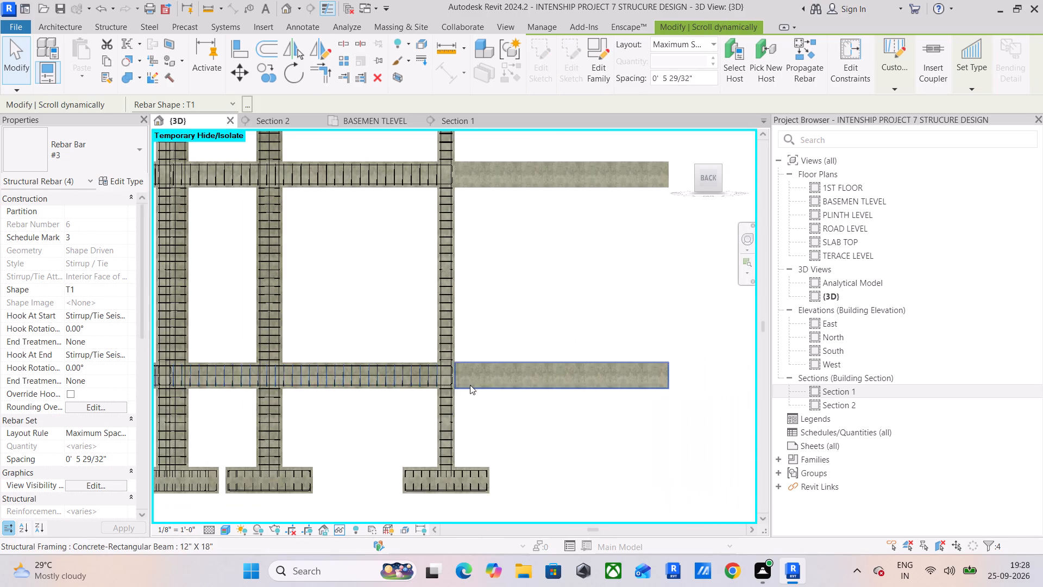
left_click(104, 156)
left_click(70, 251)
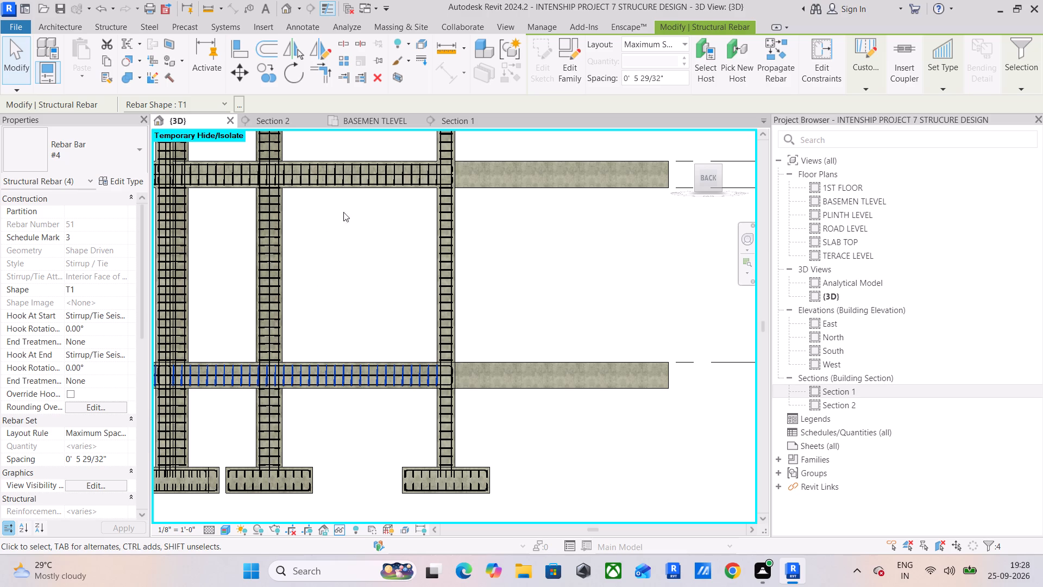
Select the twelve T1 stirrup sets along the upper reinforced beam line and its adjoining columns, and set their rebar type to #4.
scroll(373, 180, "up", 6)
middle_click_drag(379, 184, 405, 321)
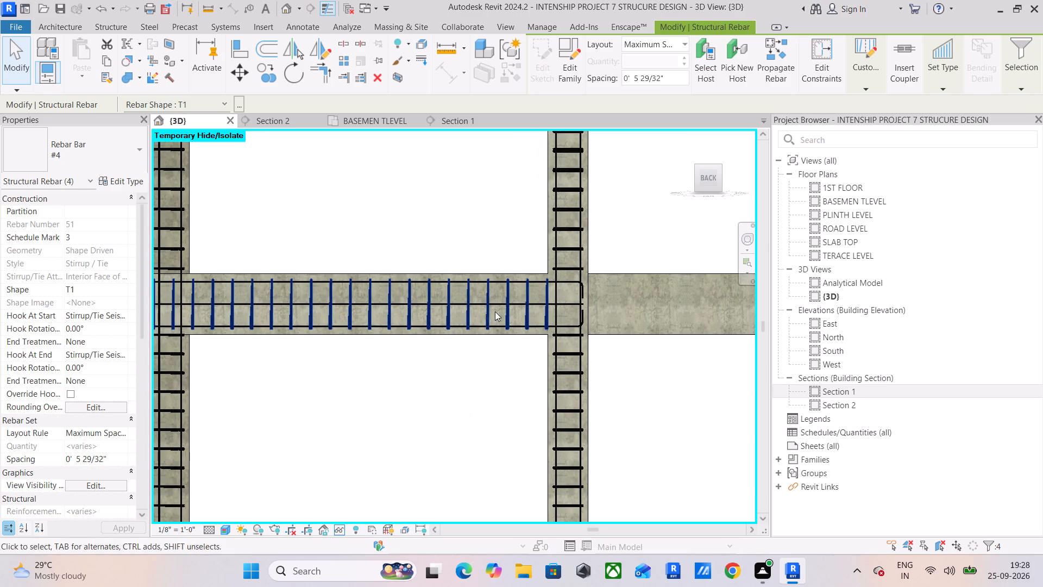
left_click(567, 378)
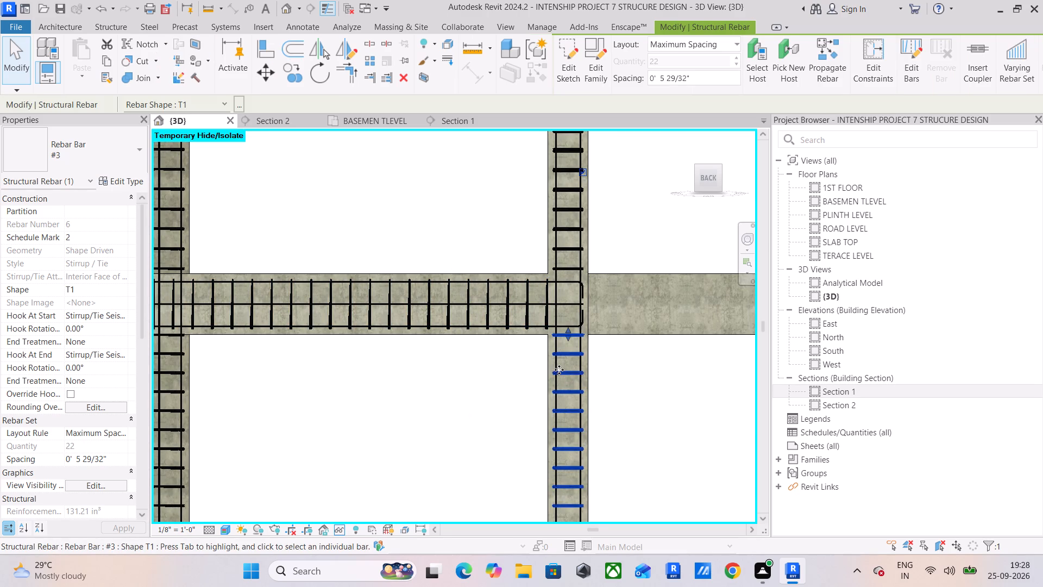
left_click(569, 229, "ctrl")
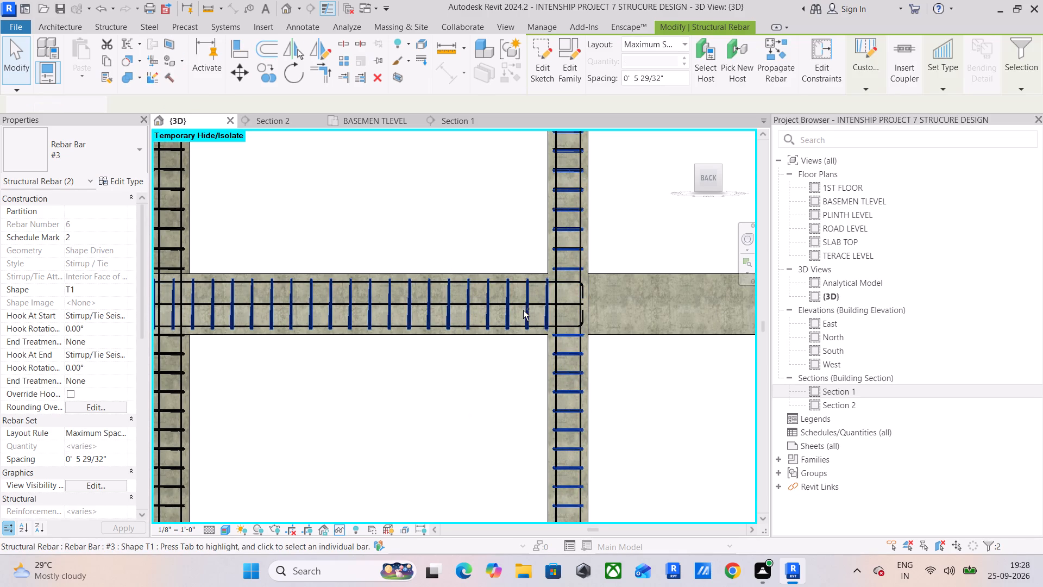
left_click(527, 311, "ctrl")
middle_click_drag(372, 320, 634, 285)
scroll(434, 322, "up", 4)
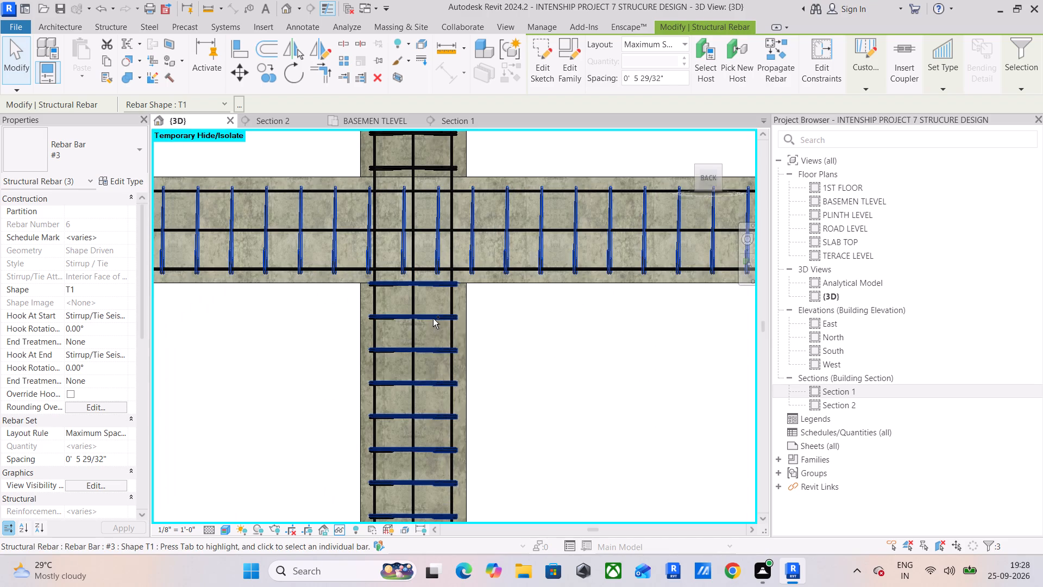
left_click(433, 319, "ctrl")
scroll(433, 319, "up", 1)
middle_click_drag(433, 319, 448, 477)
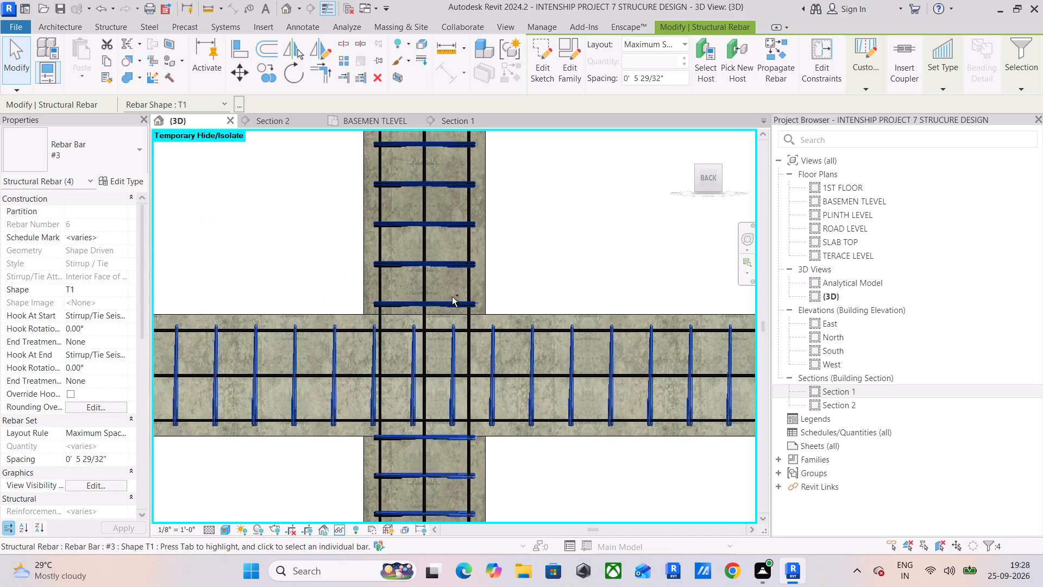
left_click(452, 299, "ctrl")
scroll(453, 301, "down", 10)
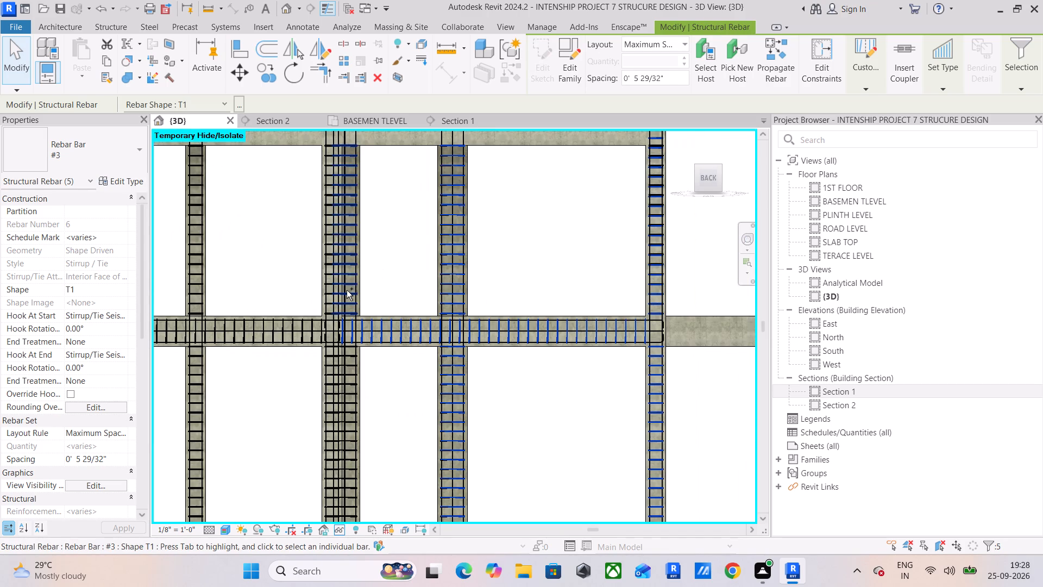
middle_click_drag(318, 297, 485, 302)
scroll(349, 289, "up", 5)
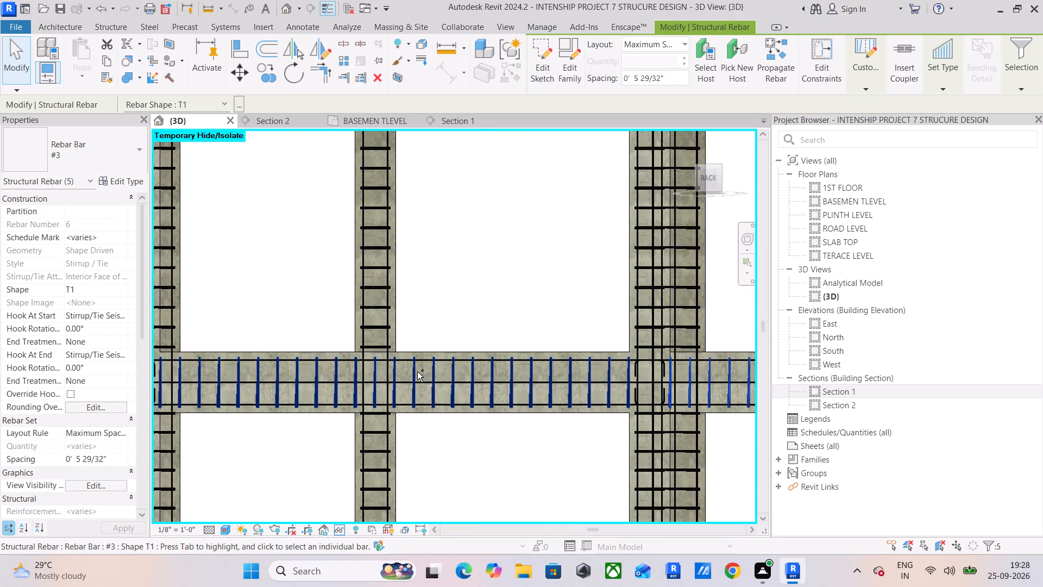
left_click(417, 372, "ctrl")
left_click(378, 327, "ctrl")
middle_click_drag(405, 349, 574, 295)
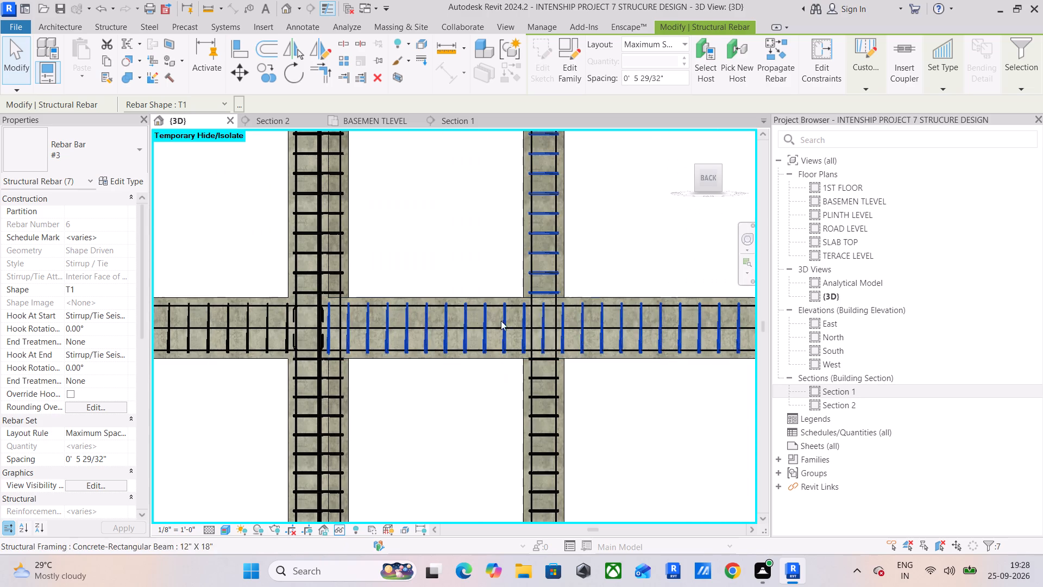
left_click(269, 321, "ctrl")
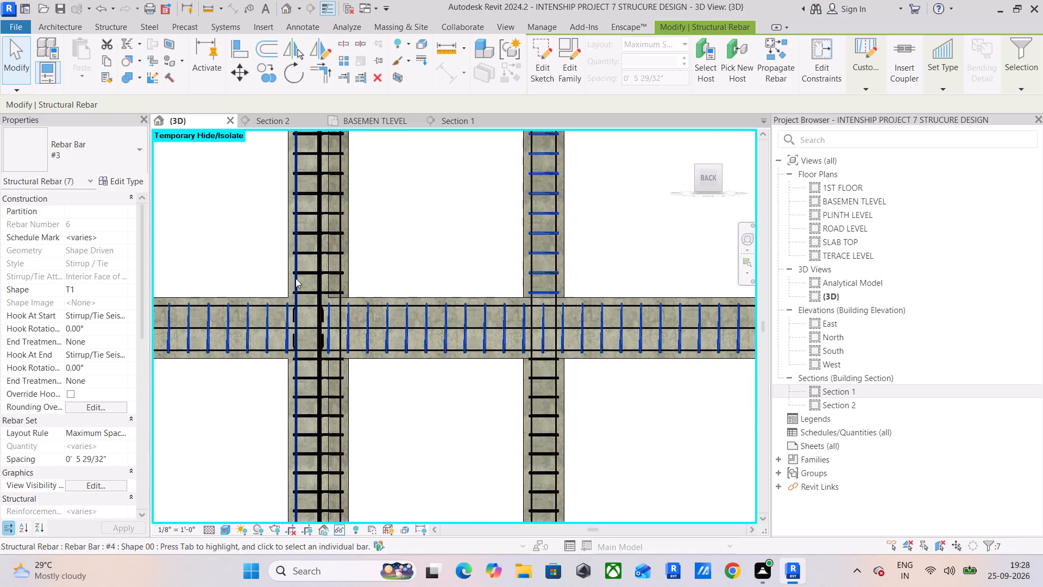
left_click(311, 273, "ctrl")
left_click(306, 377, "ctrl")
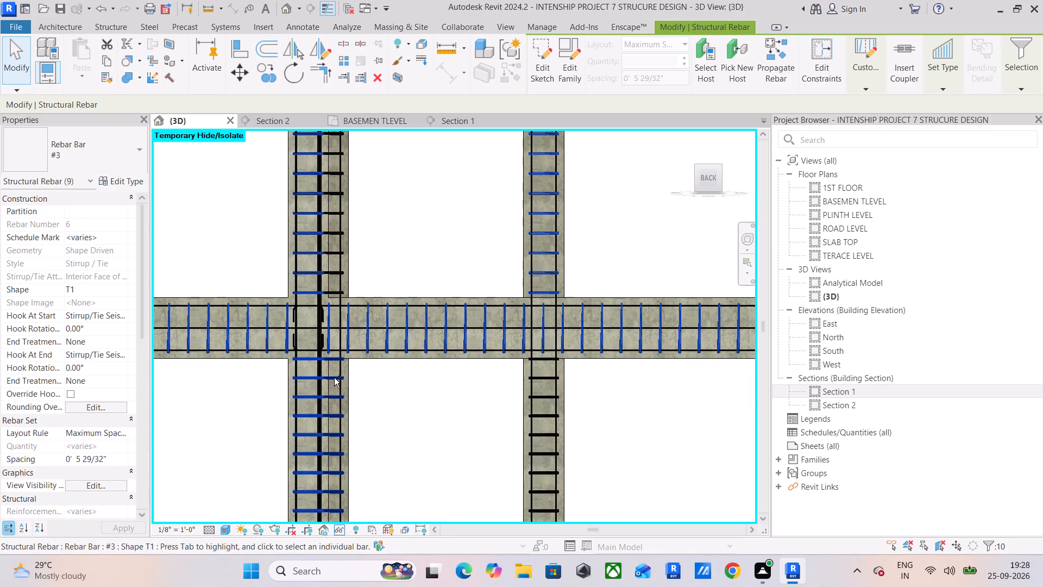
left_click(334, 378, "ctrl")
left_click(544, 396, "ctrl")
middle_click_drag(422, 433, 522, 341)
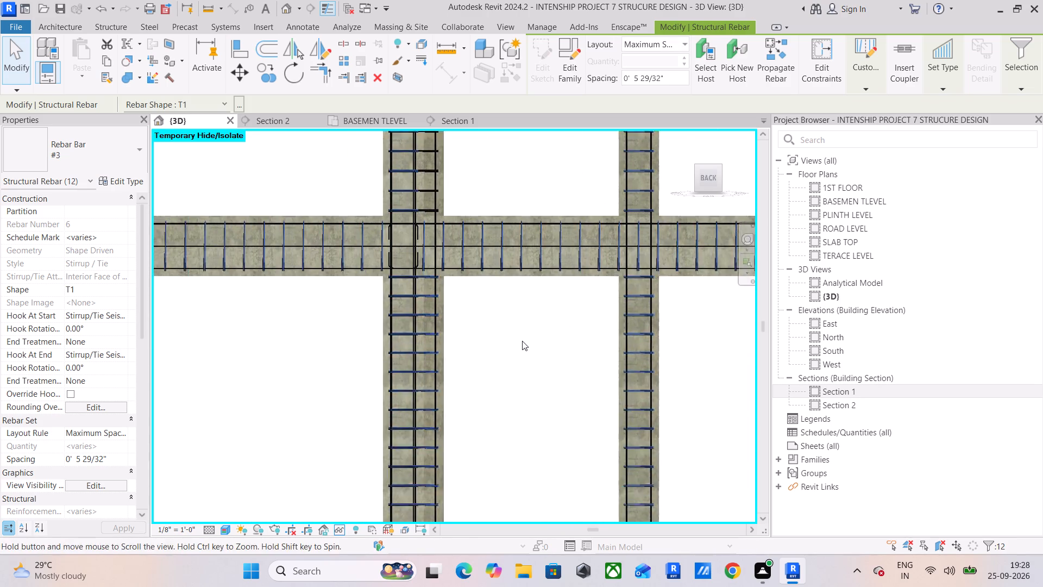
scroll(522, 341, "up", 1)
middle_click_drag(522, 341, 521, 342)
scroll(522, 340, "down", 6)
middle_click_drag(535, 368, 668, 371)
scroll(350, 296, "up", 6)
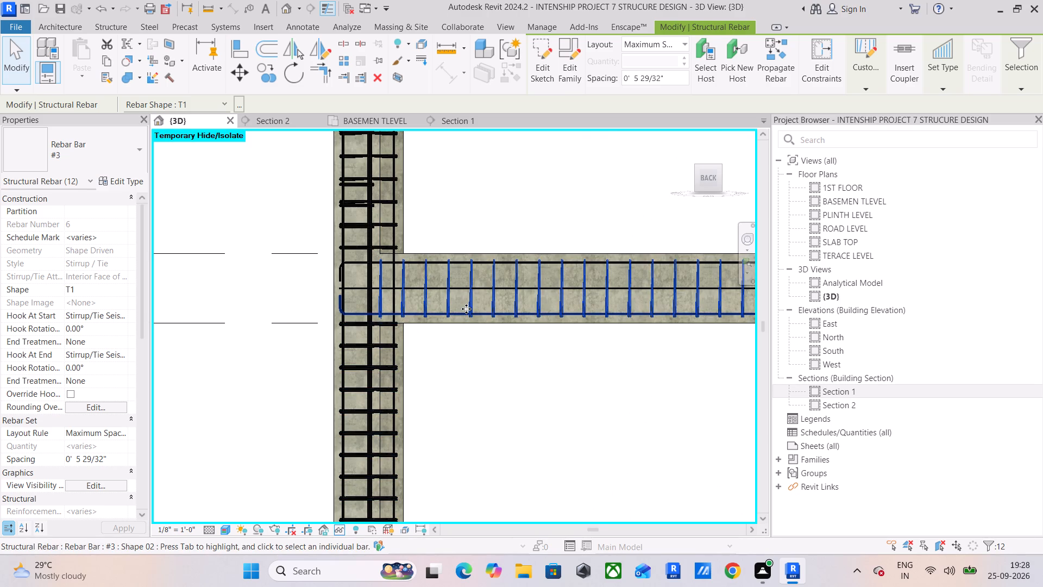
left_click(90, 161)
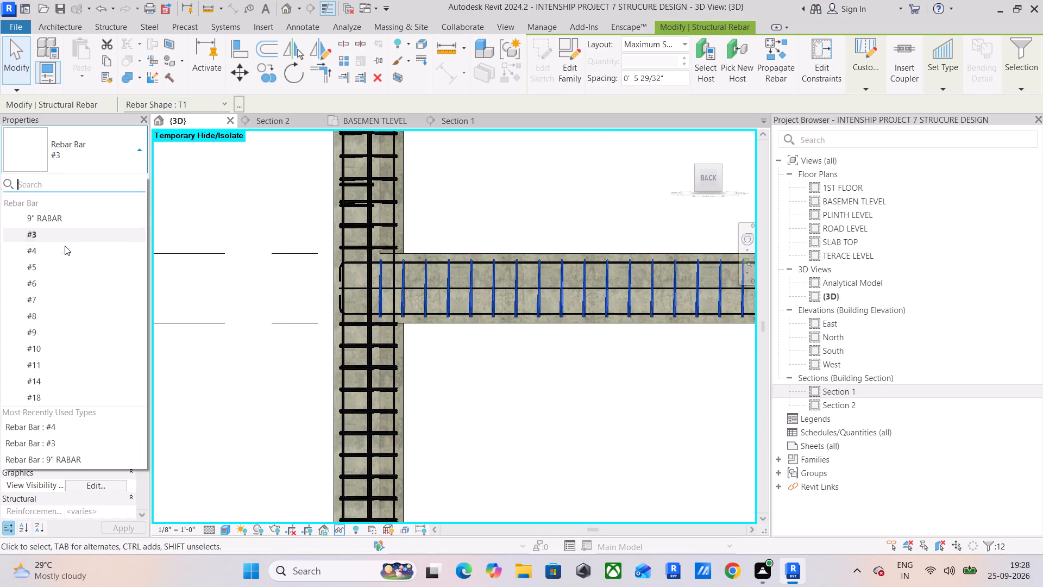
left_click(61, 251)
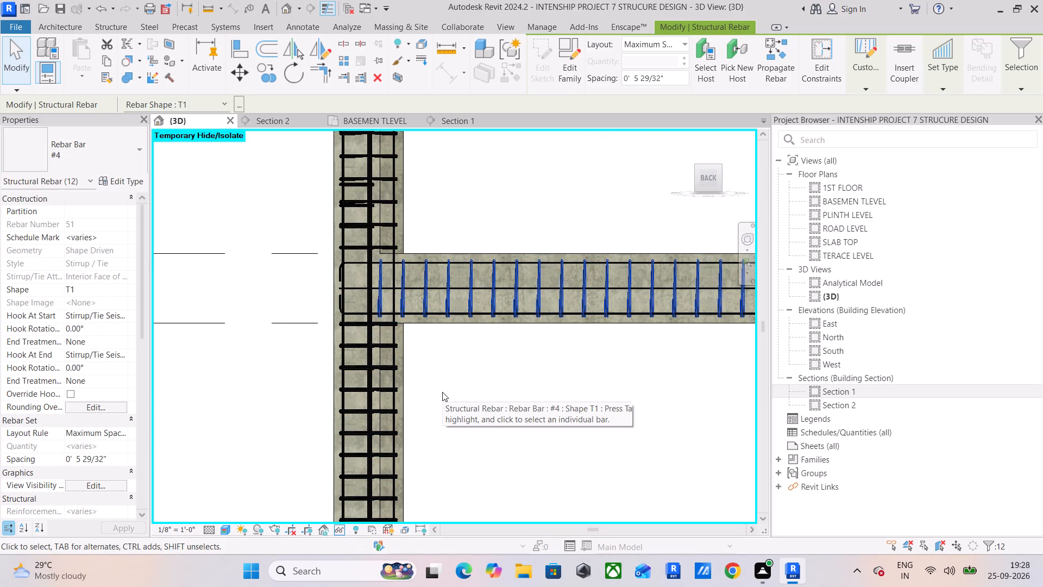
left_click(442, 392)
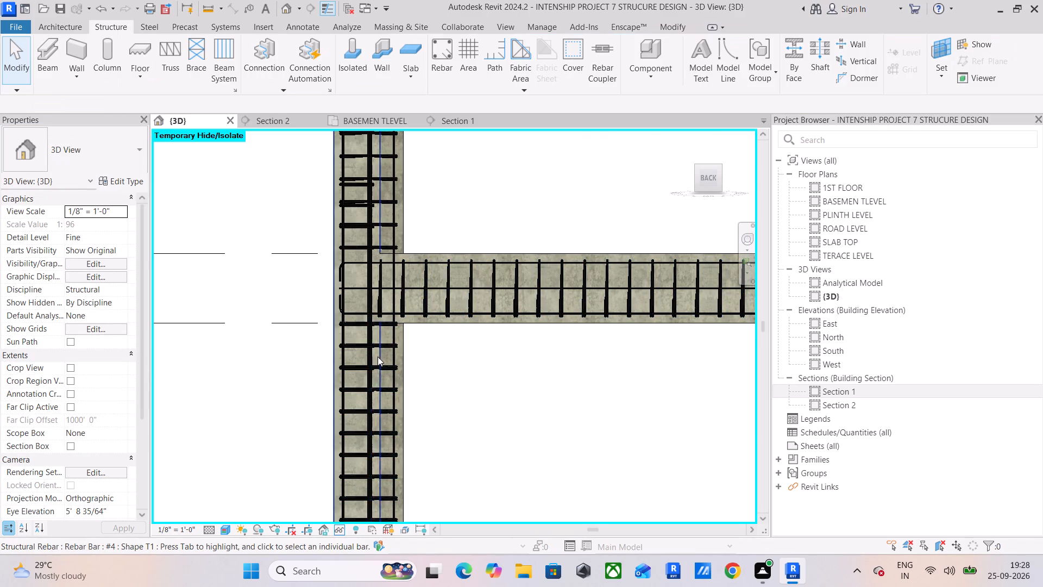
Check the bar types of the stirrup sets in the end column, the reinforced beam lines and the basement-level overhanging beam.
left_click(379, 346)
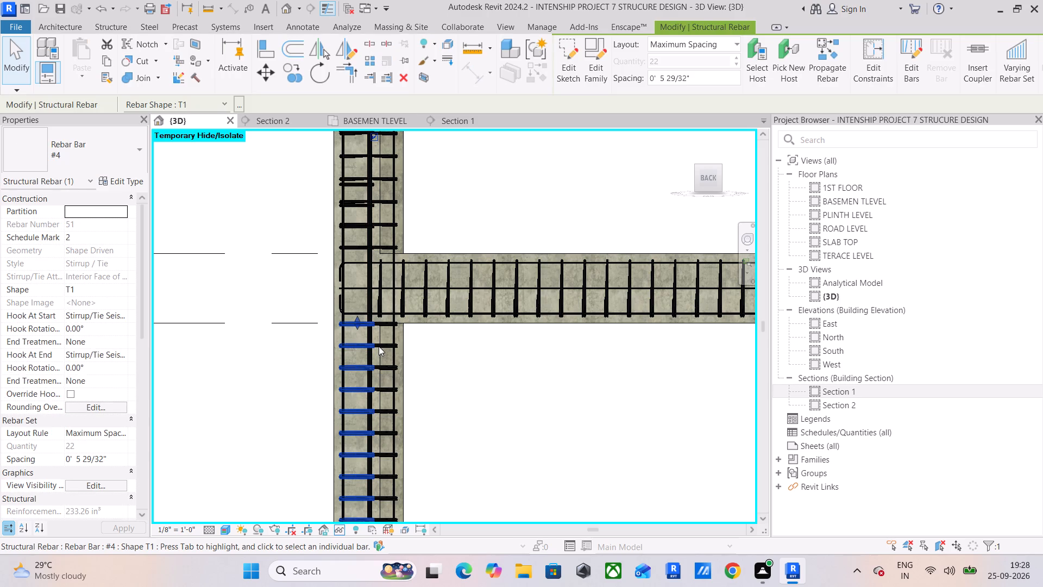
scroll(386, 342, "up", 4)
left_click(391, 349)
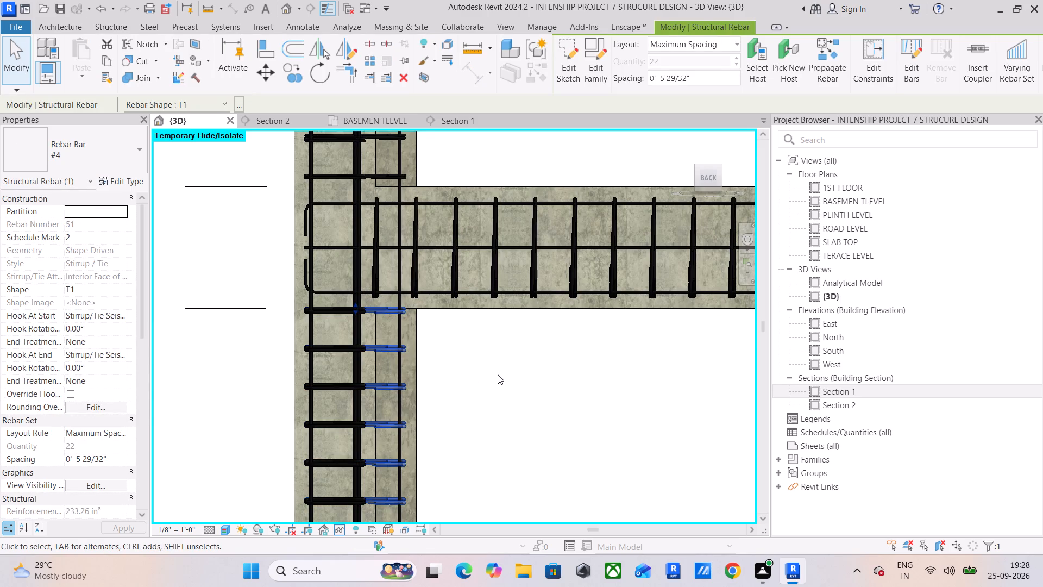
left_click(498, 374)
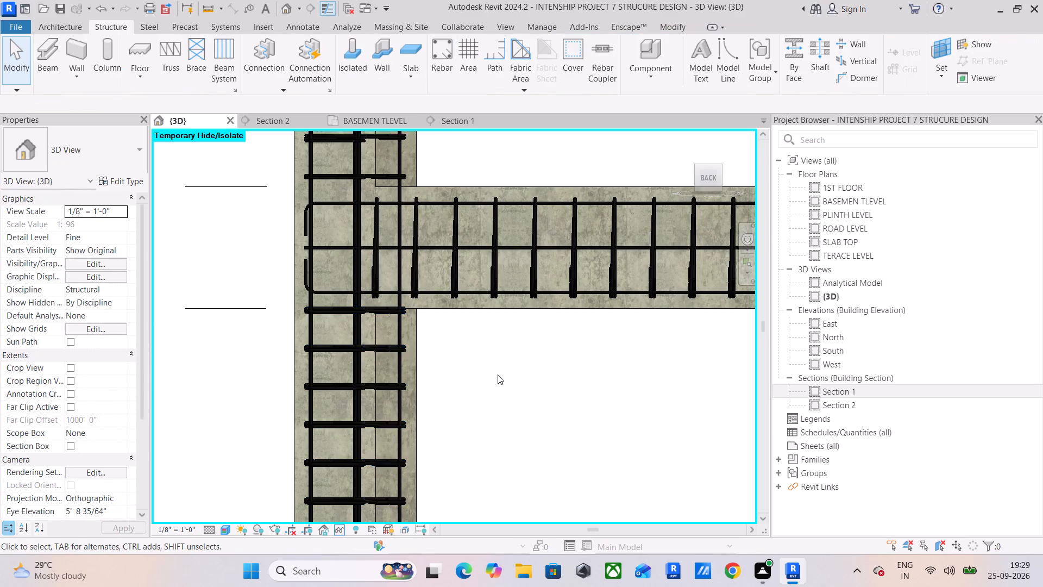
scroll(498, 374, "down", 6)
middle_click_drag(529, 388, 441, 422)
middle_click_drag(406, 351, 392, 408)
scroll(450, 406, "down", 4)
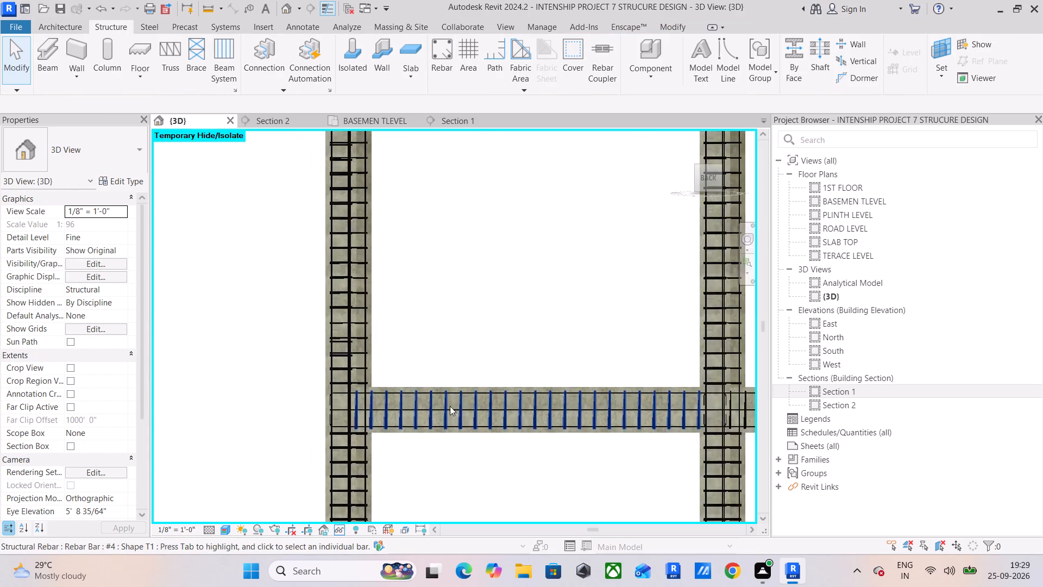
middle_click_drag(552, 394, 343, 487)
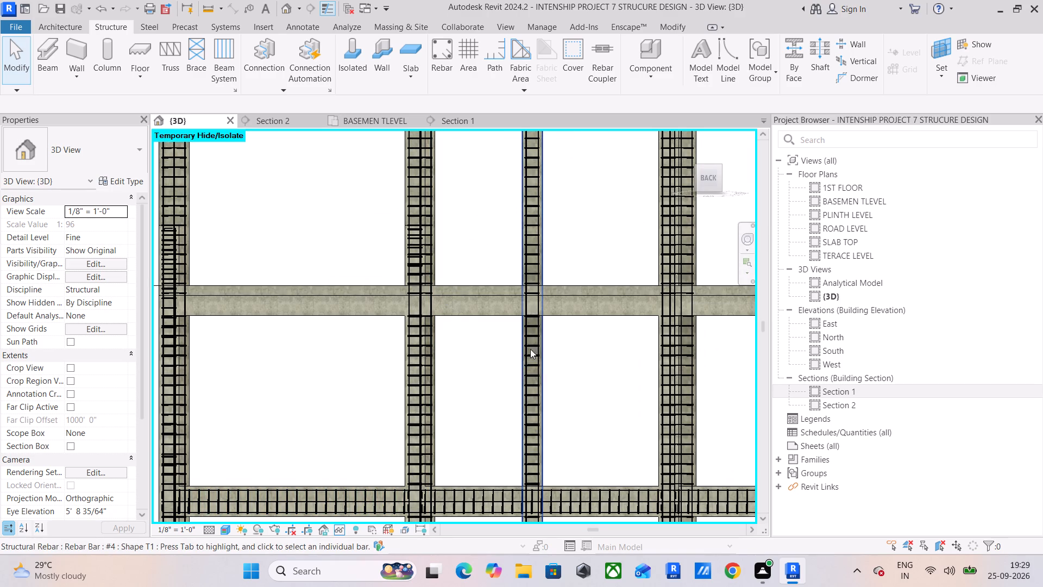
middle_click_drag(585, 316, 435, 210)
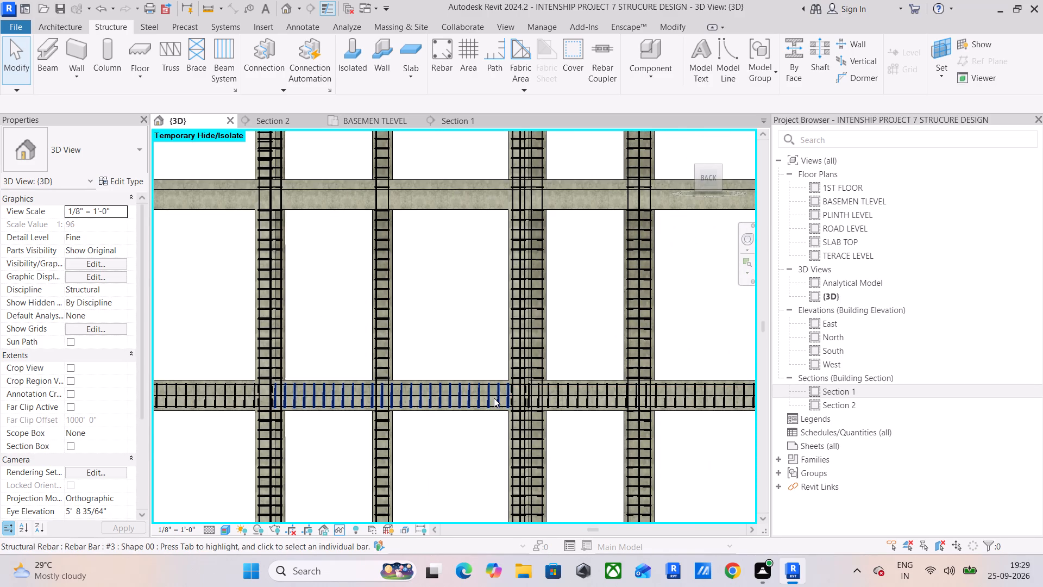
scroll(466, 397, "up", 4)
left_click(486, 397)
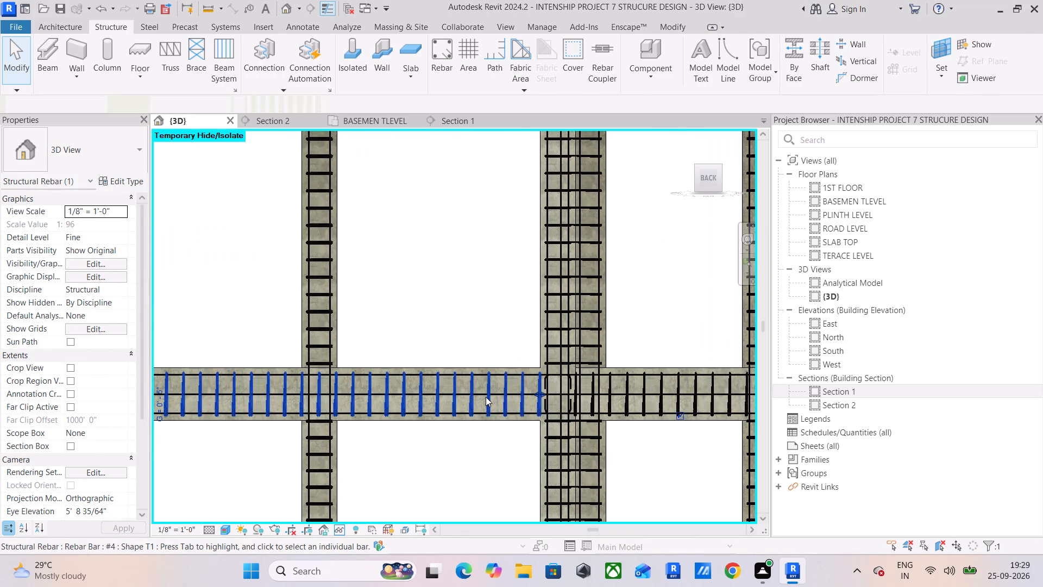
left_click(465, 294)
scroll(475, 311, "down", 10)
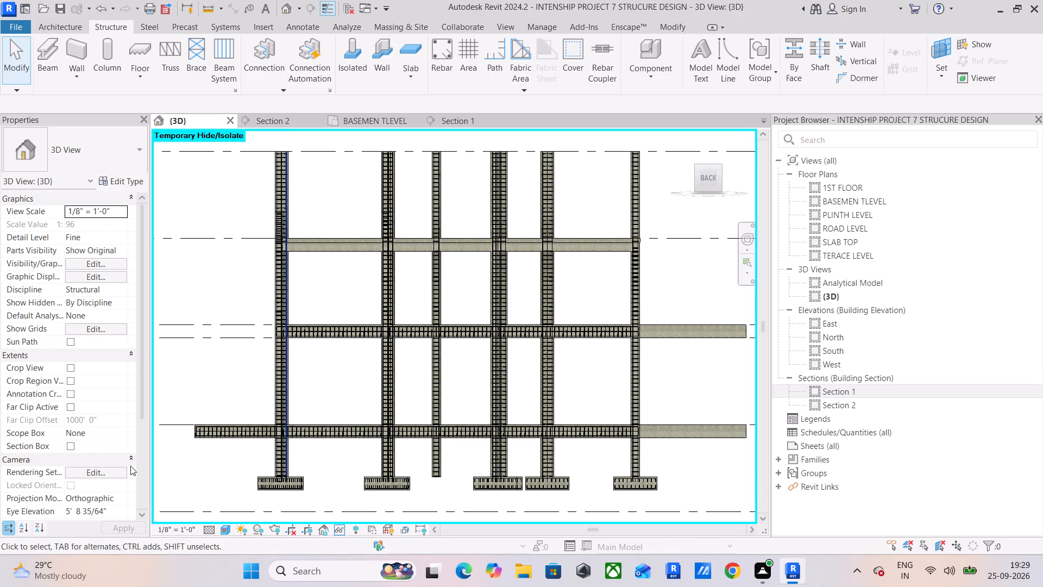
scroll(265, 427, "up", 5)
scroll(203, 422, "up", 4)
middle_click_drag(211, 426, 404, 395)
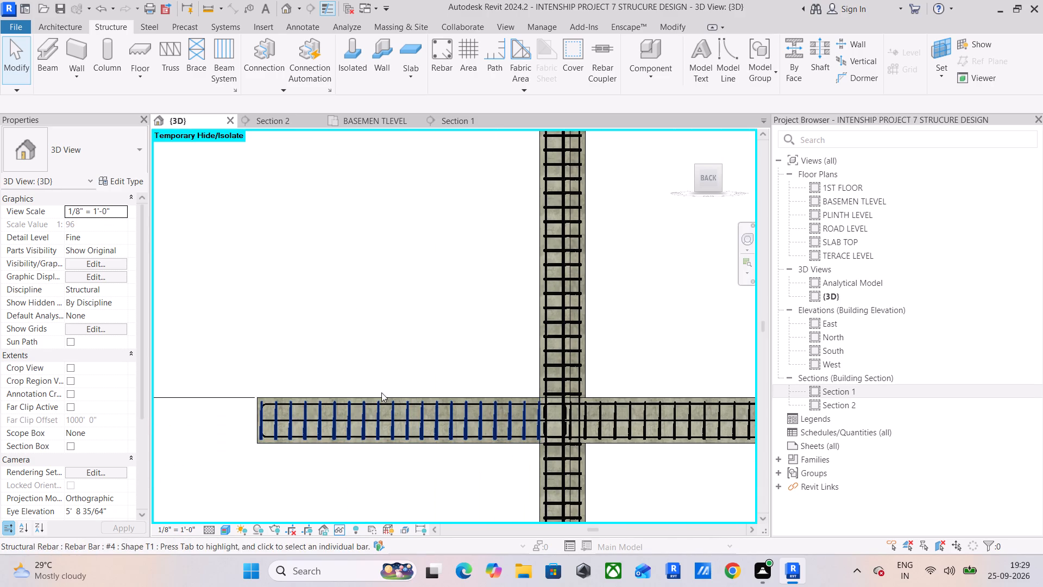
left_click(381, 396)
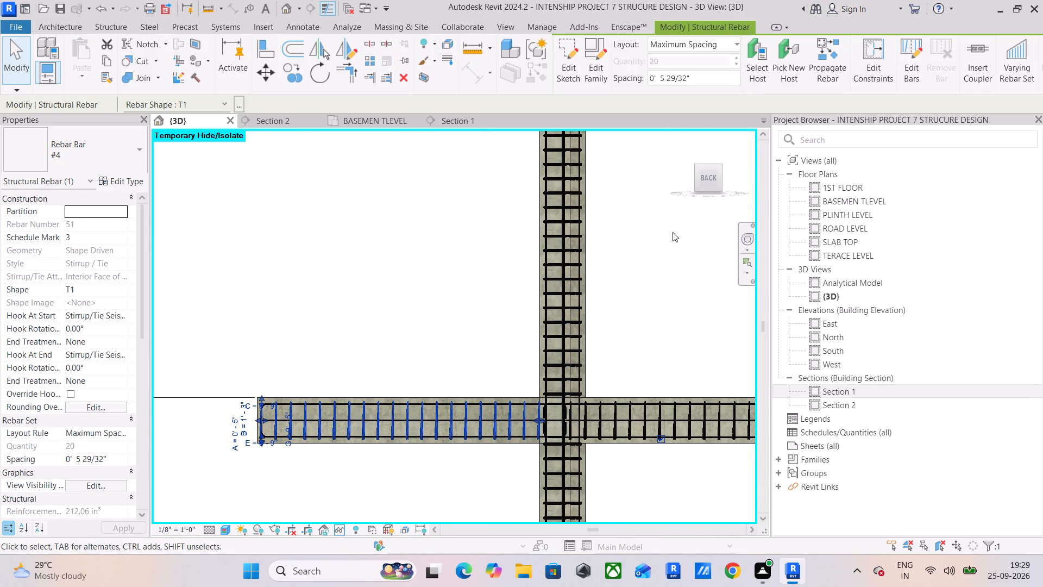
left_click(384, 289)
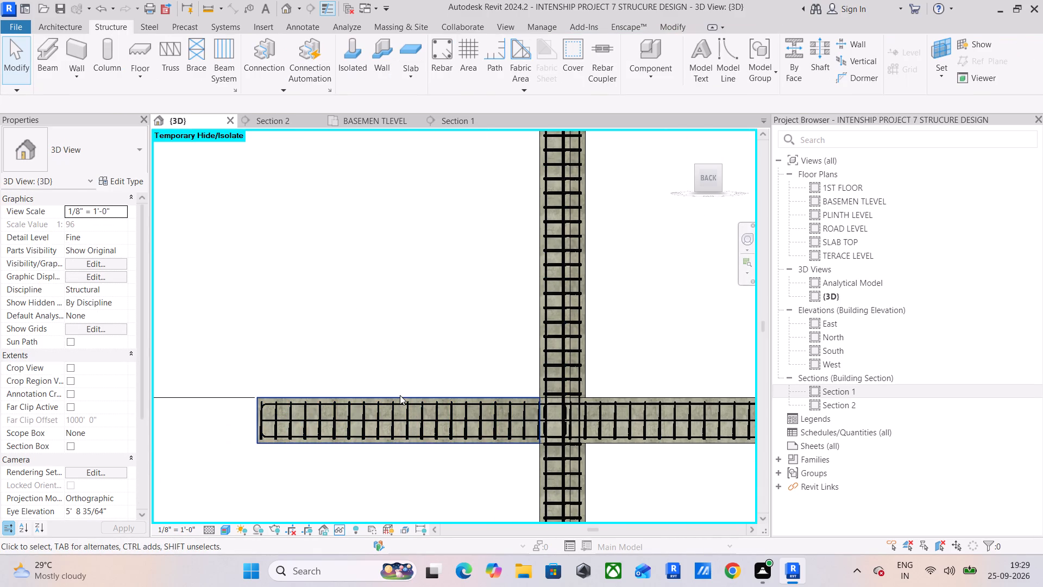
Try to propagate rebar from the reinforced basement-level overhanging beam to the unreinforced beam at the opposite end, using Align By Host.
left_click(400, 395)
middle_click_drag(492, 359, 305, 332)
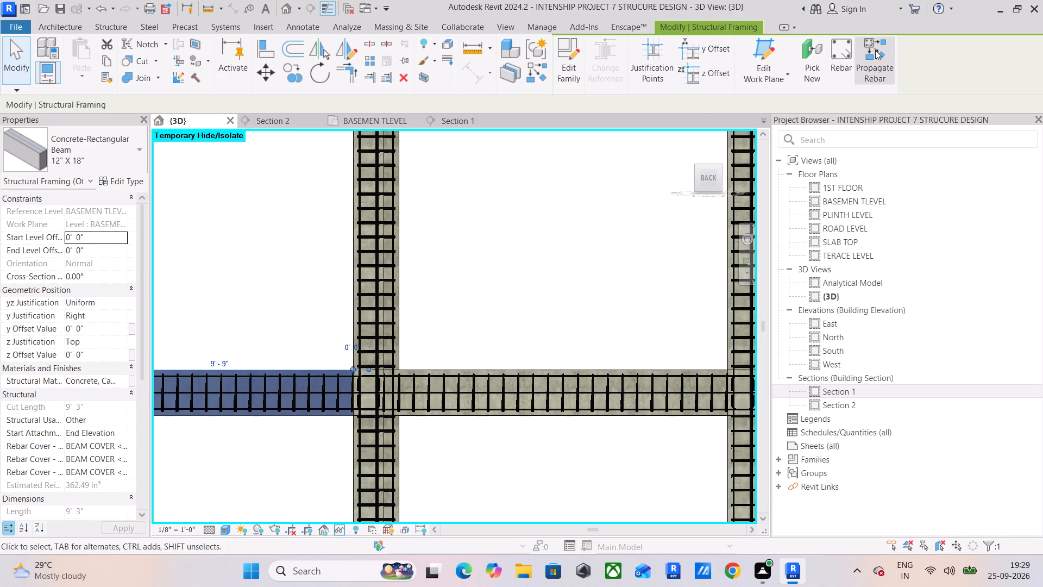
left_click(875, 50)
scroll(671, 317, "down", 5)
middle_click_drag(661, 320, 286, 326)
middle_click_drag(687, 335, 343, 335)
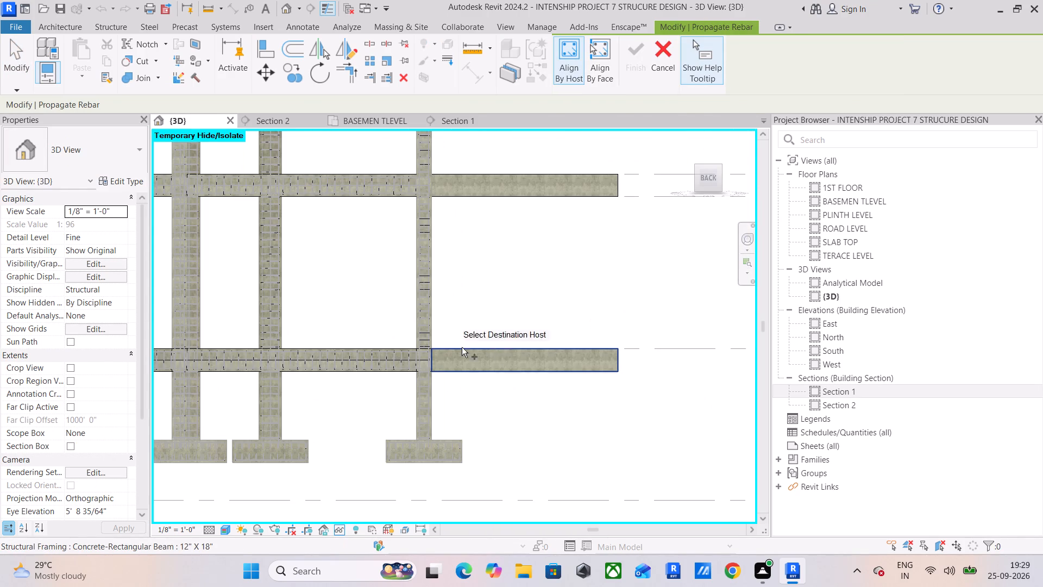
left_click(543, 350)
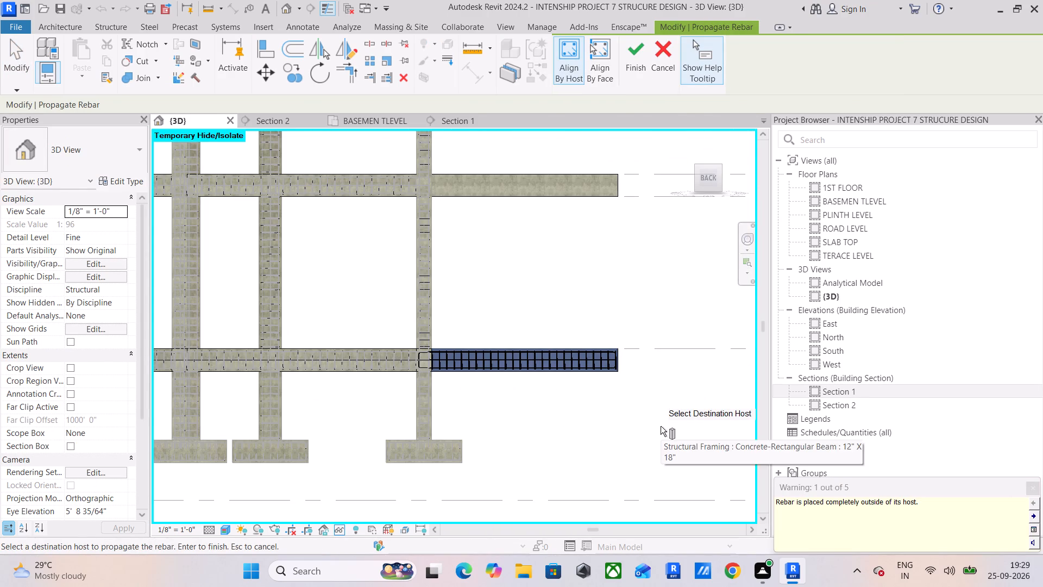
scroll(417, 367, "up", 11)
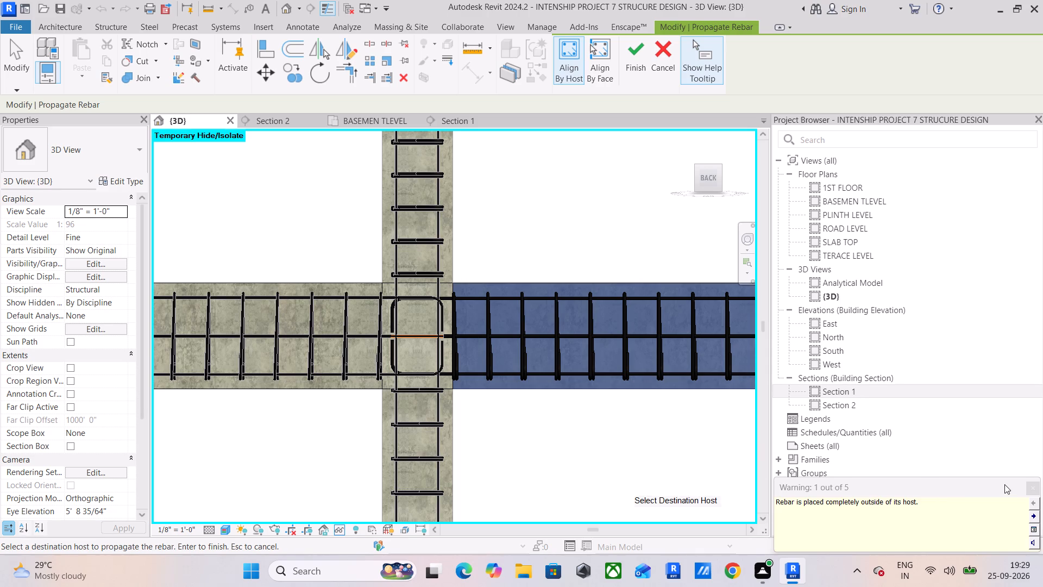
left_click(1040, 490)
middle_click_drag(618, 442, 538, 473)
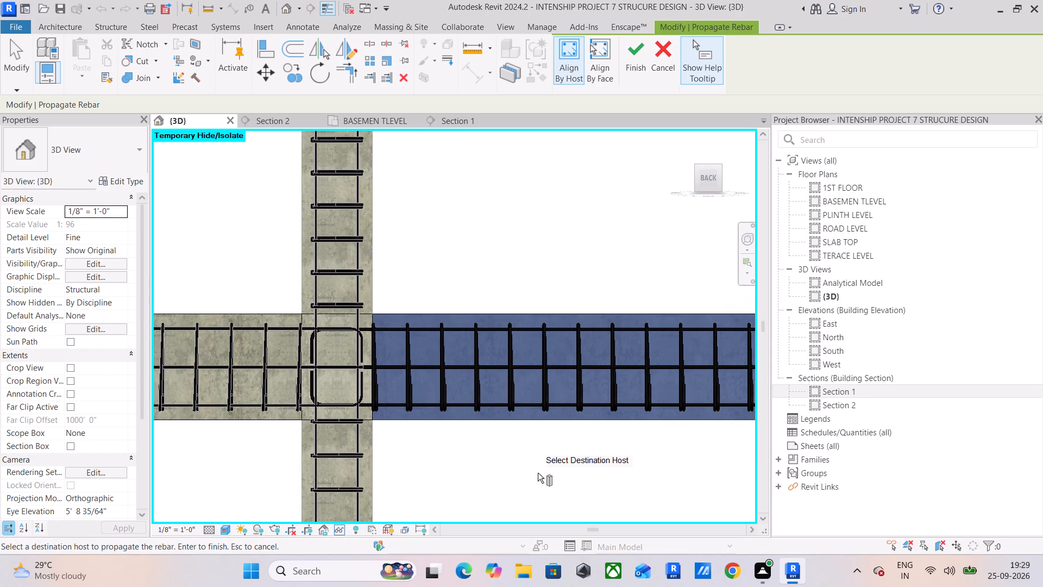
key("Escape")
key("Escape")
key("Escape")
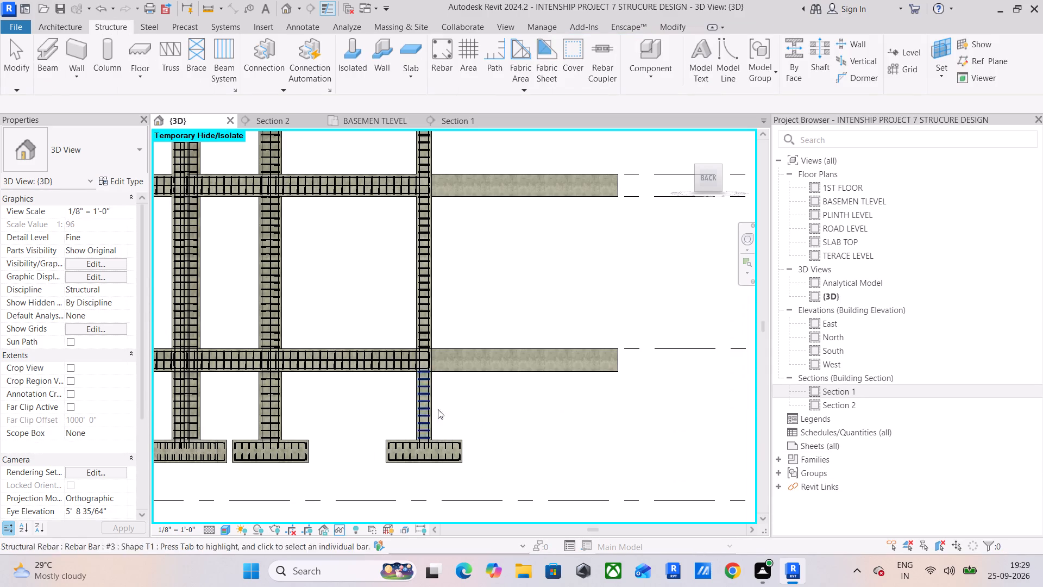
Propagate the rebar of the reinforced basement-level overhanging beam to the unreinforced basement-level beam at the opposite end, using Align By Host.
middle_click_drag(373, 397, 698, 361)
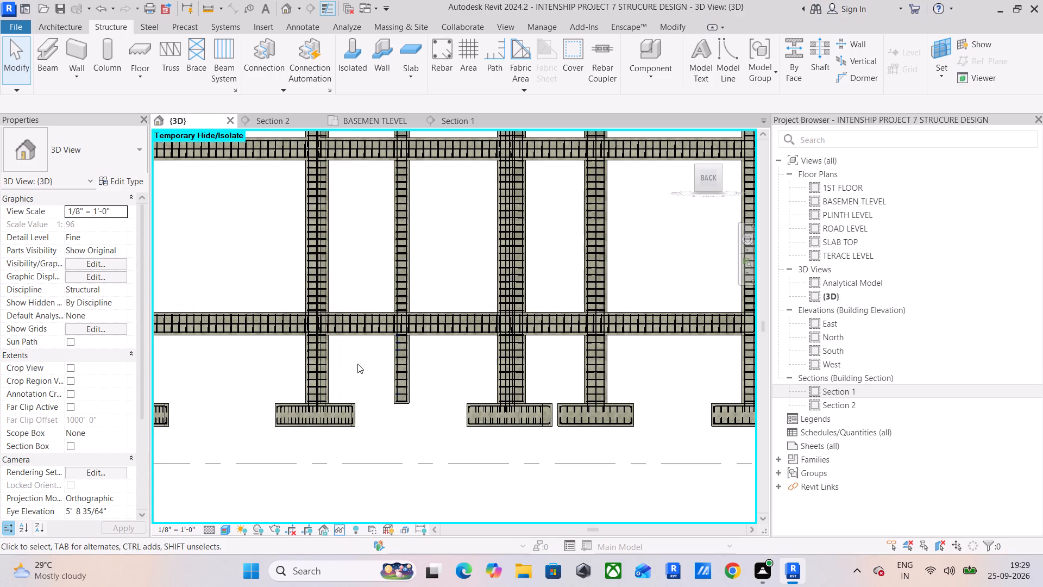
middle_click_drag(354, 364, 627, 359)
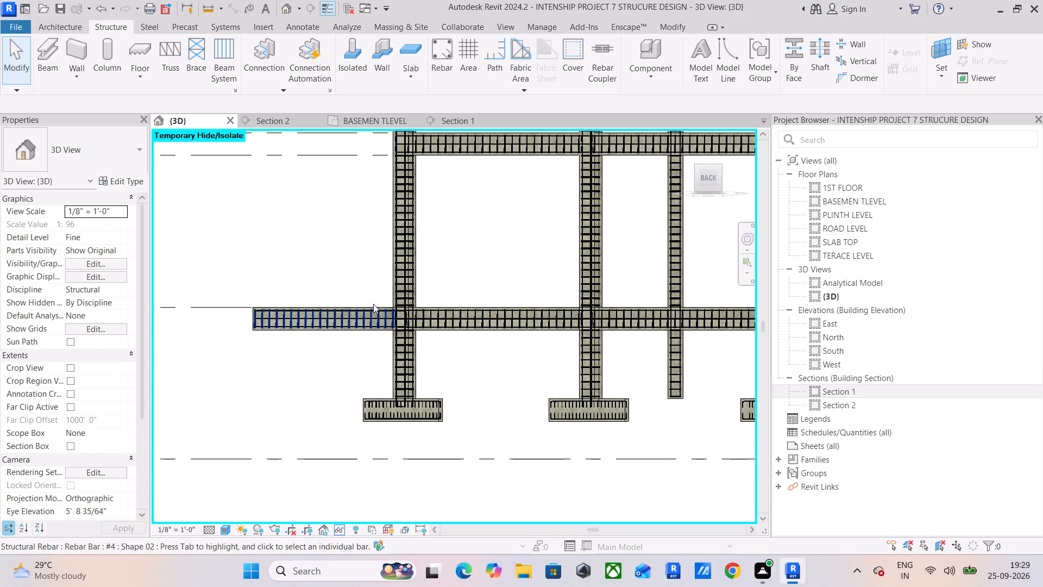
scroll(373, 304, "up", 5)
left_click(376, 307)
scroll(437, 344, "down", 5)
middle_click_drag(531, 321, 414, 322)
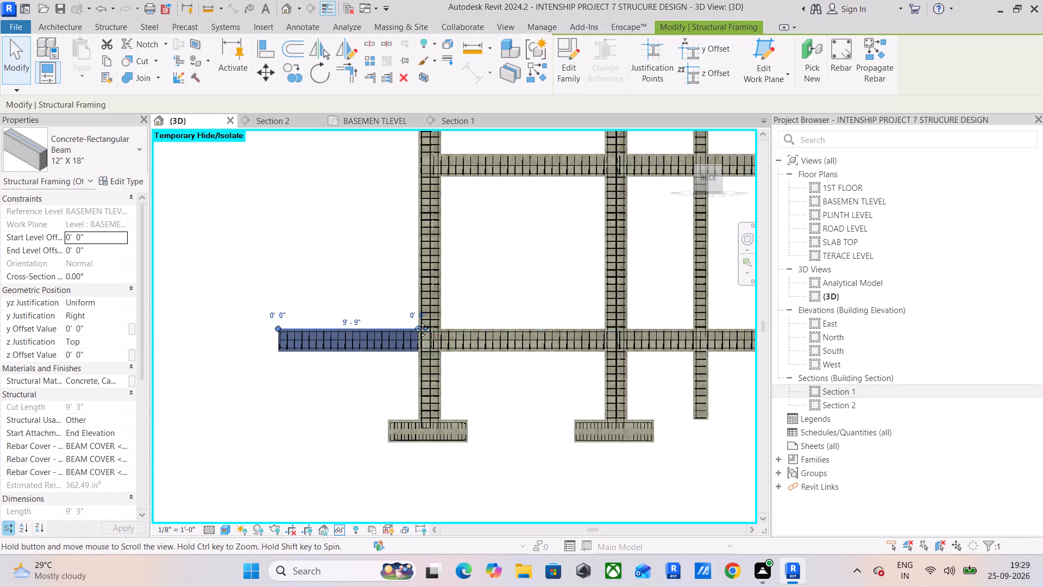
middle_click_drag(414, 322, 283, 322)
left_click(876, 58)
middle_click_drag(607, 281, 180, 288)
left_click(486, 336)
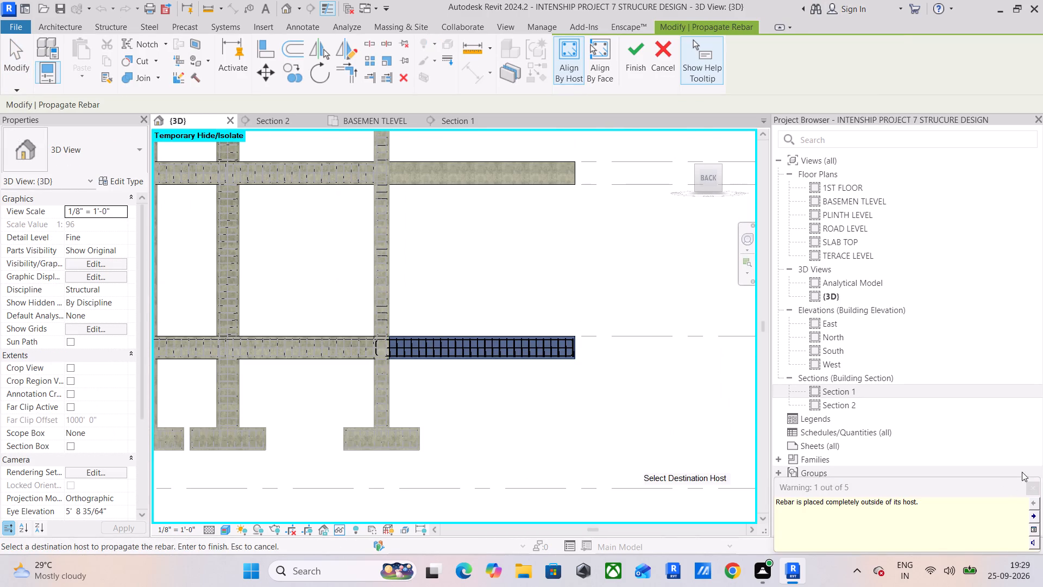
left_click(1034, 486)
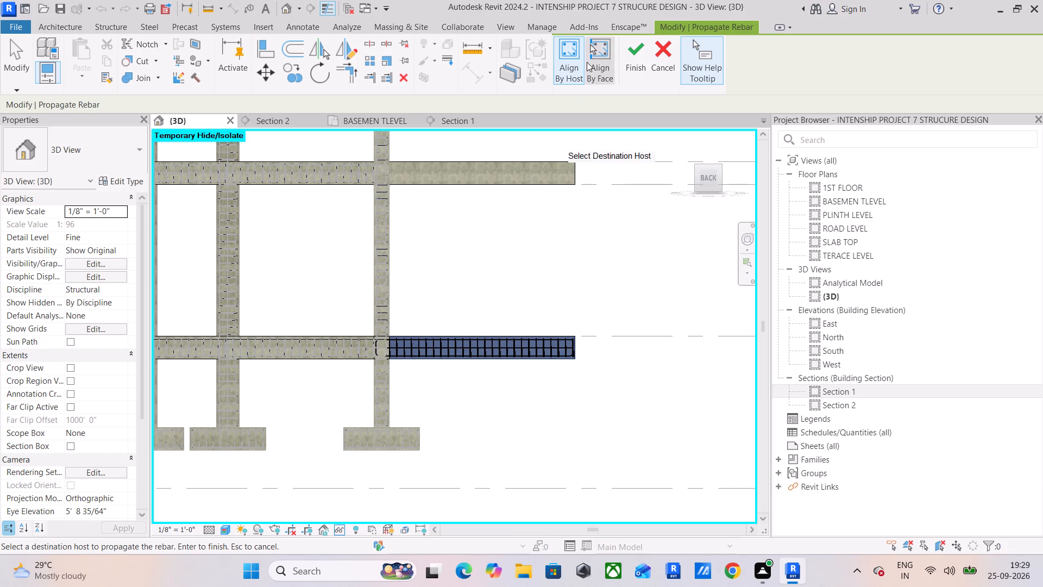
left_click(628, 51)
In Section 1, examine the middle longitudinal bars where the newly reinforced basement-level end beam meets the end column.
left_click(279, 116)
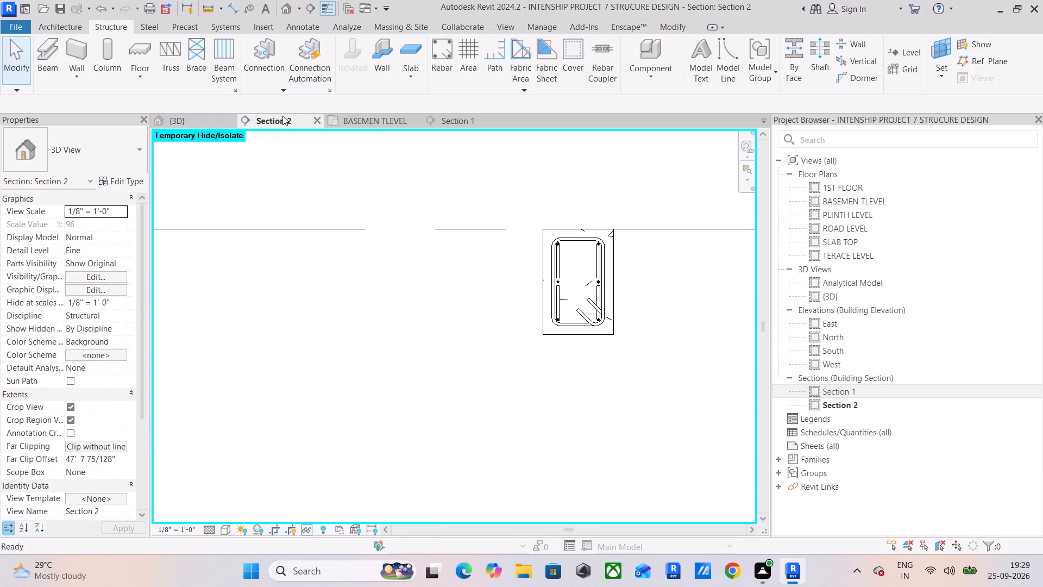
left_click(447, 118)
scroll(580, 335, "down", 6)
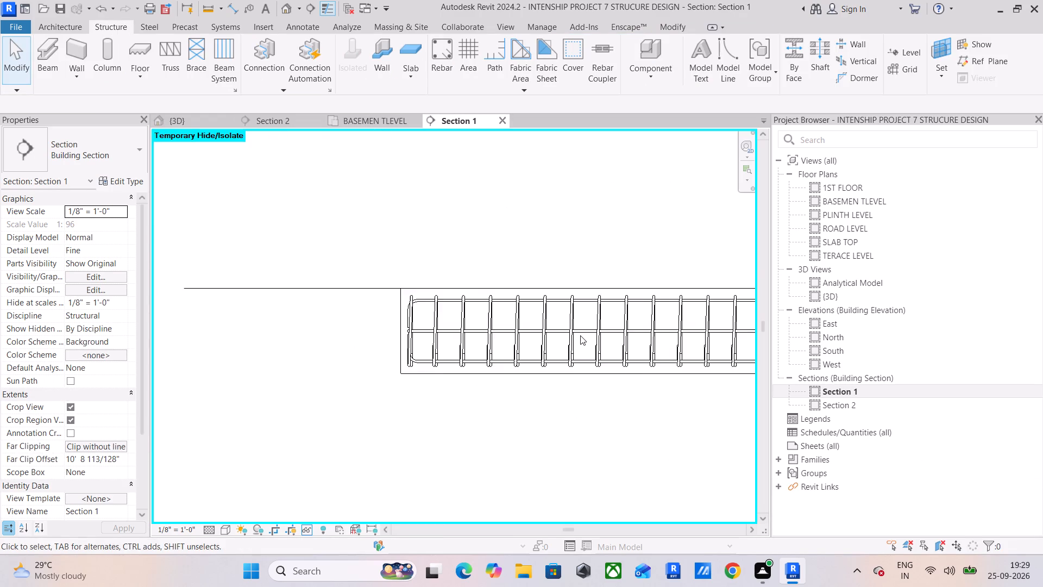
scroll(580, 335, "down", 4)
middle_click_drag(612, 358, 285, 351)
scroll(335, 352, "down", 6)
middle_click_drag(444, 386, 109, 376)
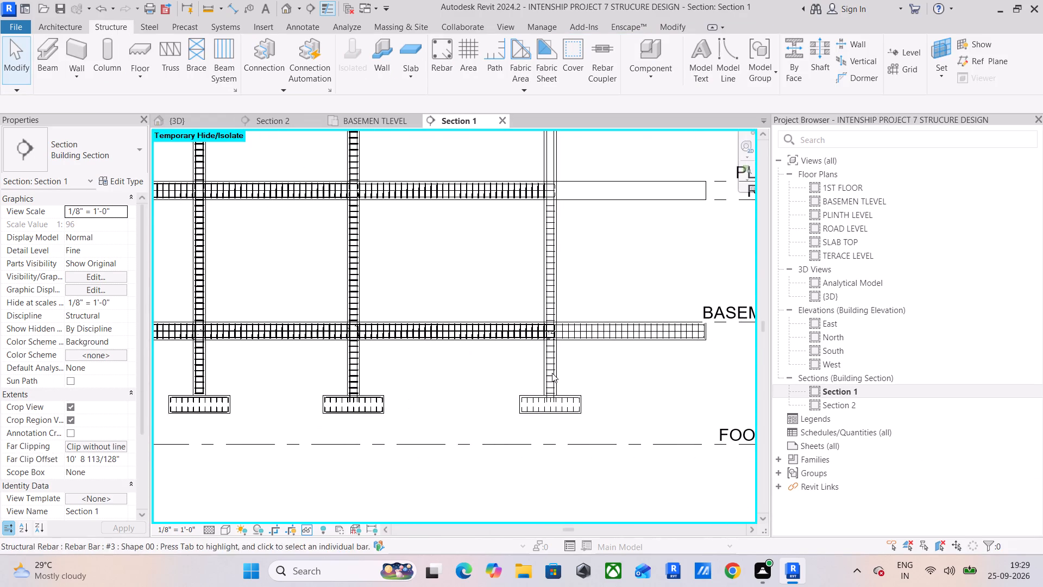
middle_click_drag(549, 373, 381, 380)
scroll(417, 311, "up", 10)
middle_click_drag(393, 386, 439, 365)
scroll(356, 340, "up", 3)
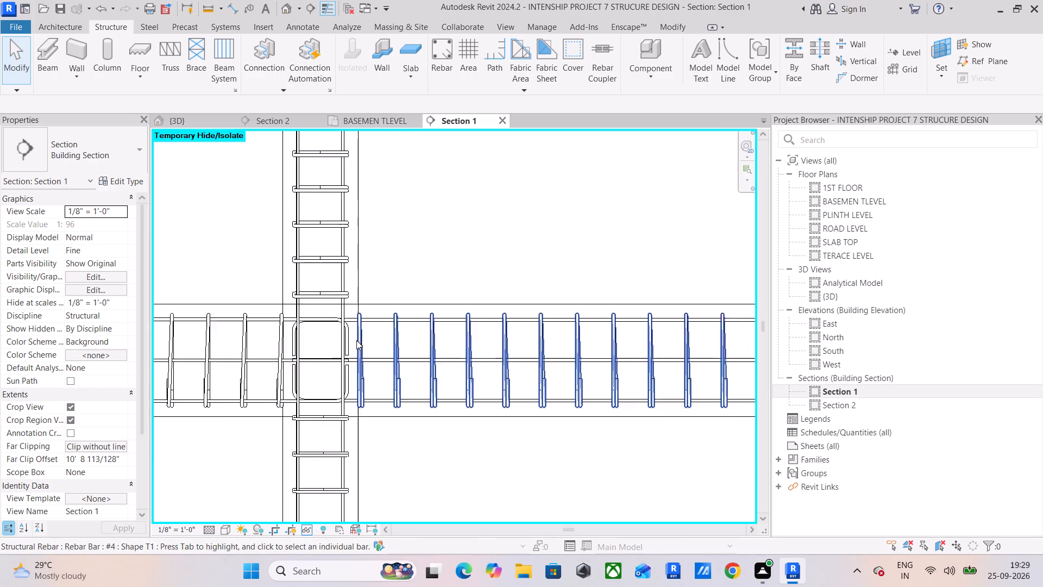
scroll(356, 340, "up", 1)
scroll(268, 358, "up", 5)
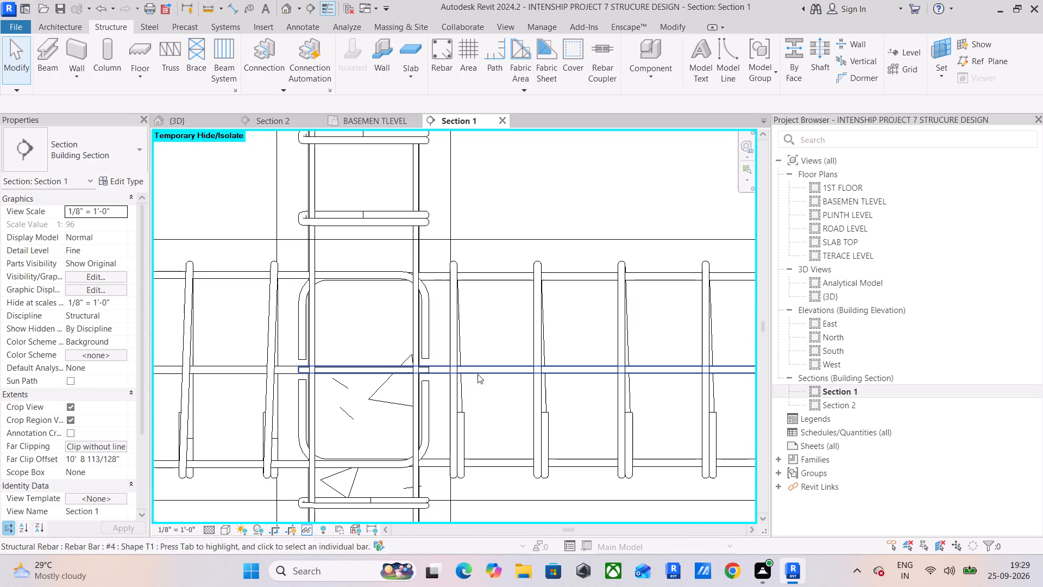
left_click(482, 369)
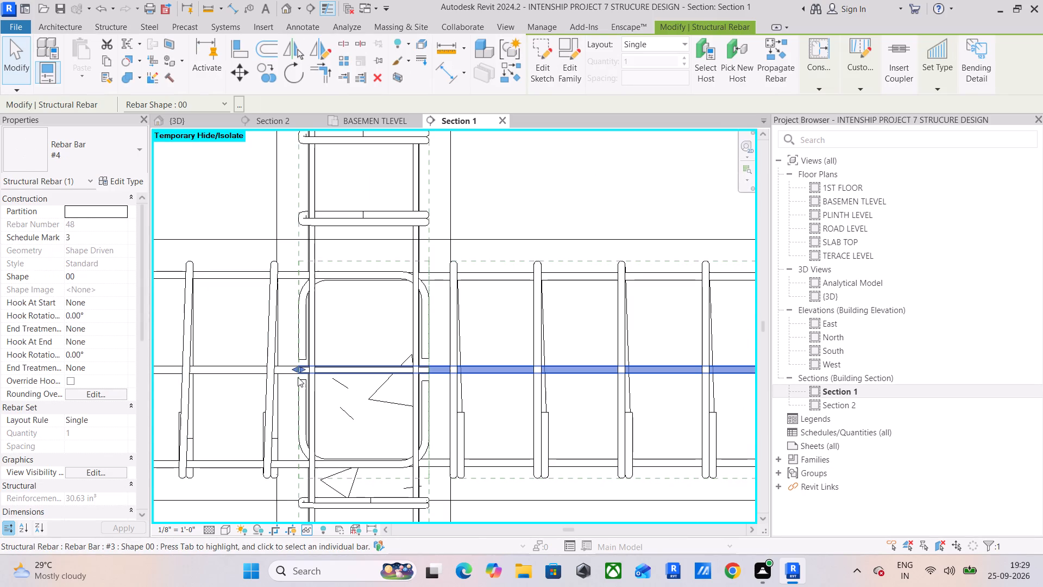
left_click(241, 370)
Examine the stirrups and longitudinal bar ends at the free end of the basement-level end beam in Section 1.
scroll(306, 432, "down", 5)
scroll(381, 422, "down", 3)
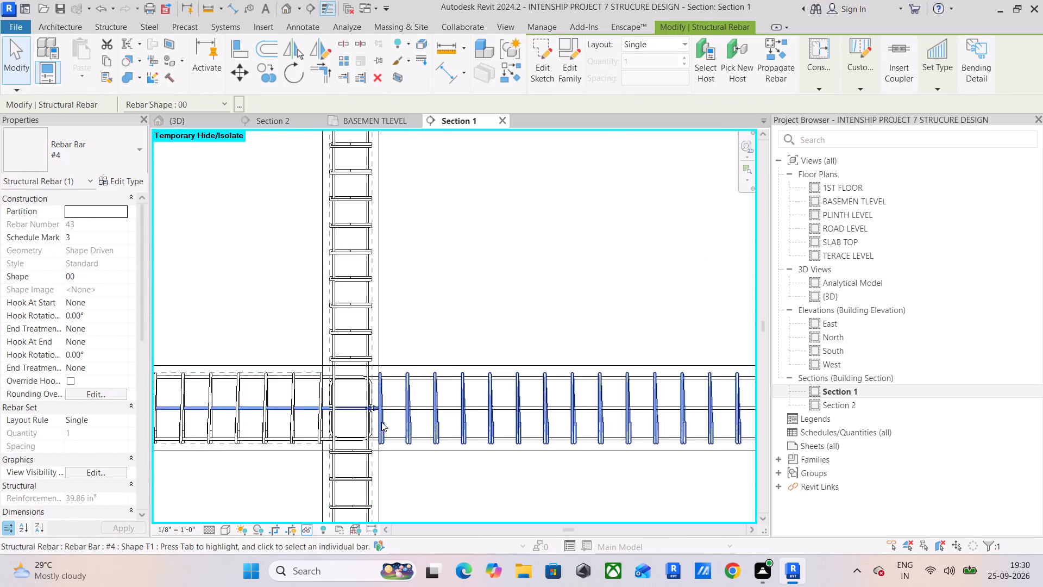
scroll(381, 422, "down", 1)
middle_click_drag(456, 418, 155, 404)
scroll(409, 411, "down", 1)
scroll(593, 370, "up", 5)
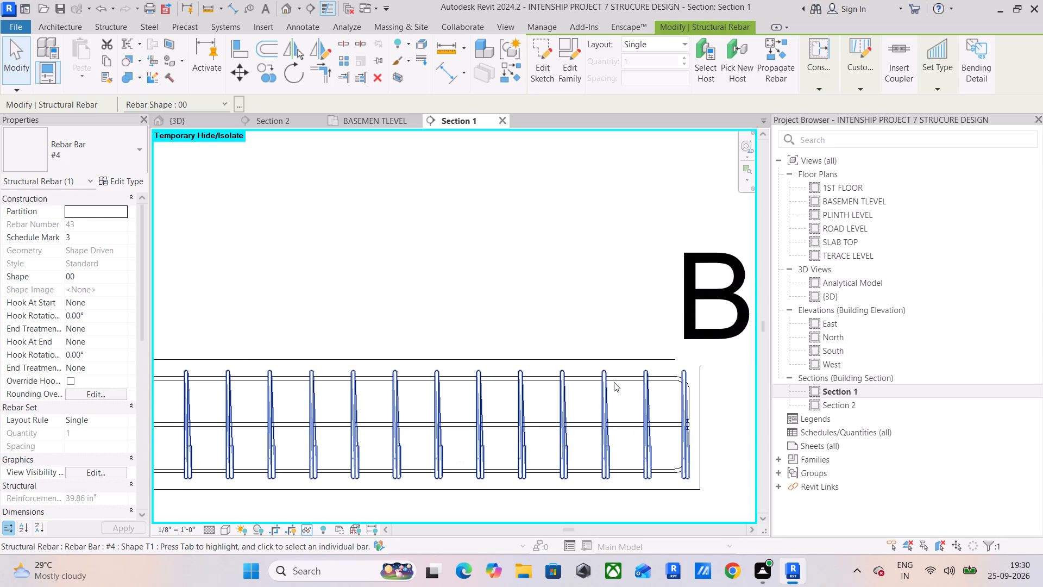
middle_click_drag(614, 382, 290, 336)
scroll(304, 362, "up", 5)
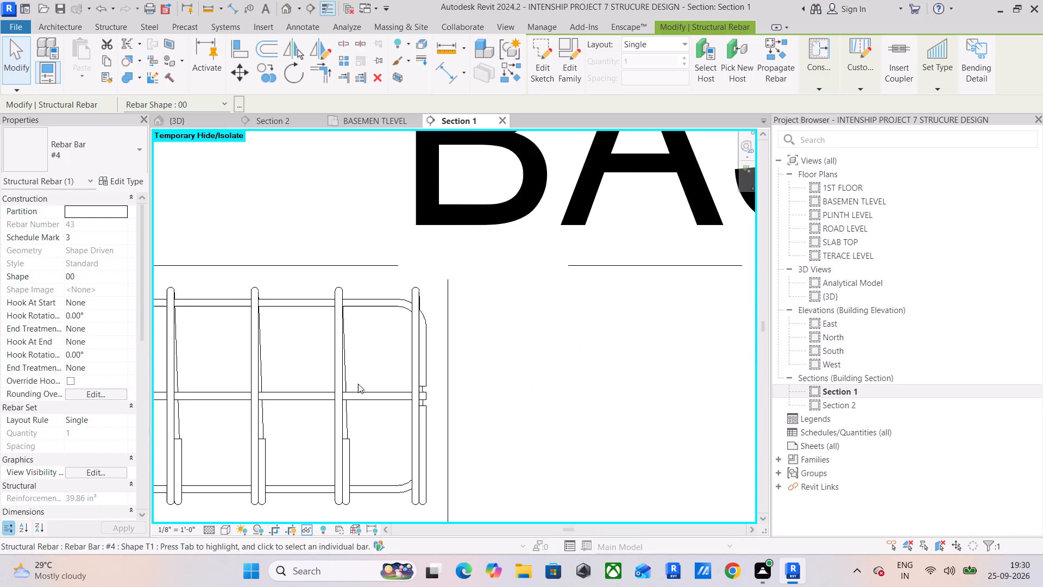
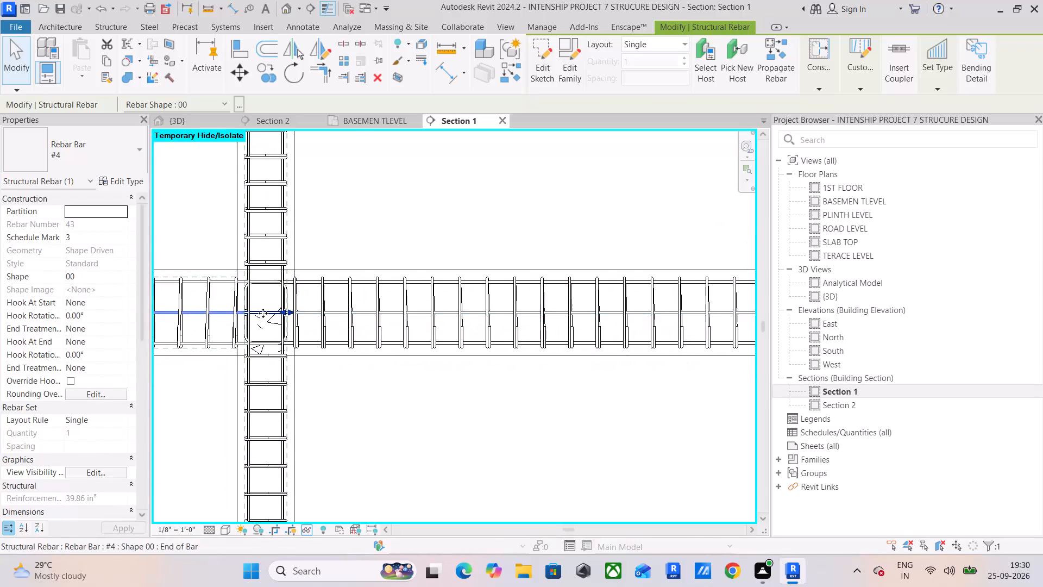
Examine how the straight middle #4 bars from the adjoining basement-level beams end at the column joint in Section 1.
middle_click_drag(263, 313, 369, 313)
scroll(400, 285, "up", 10)
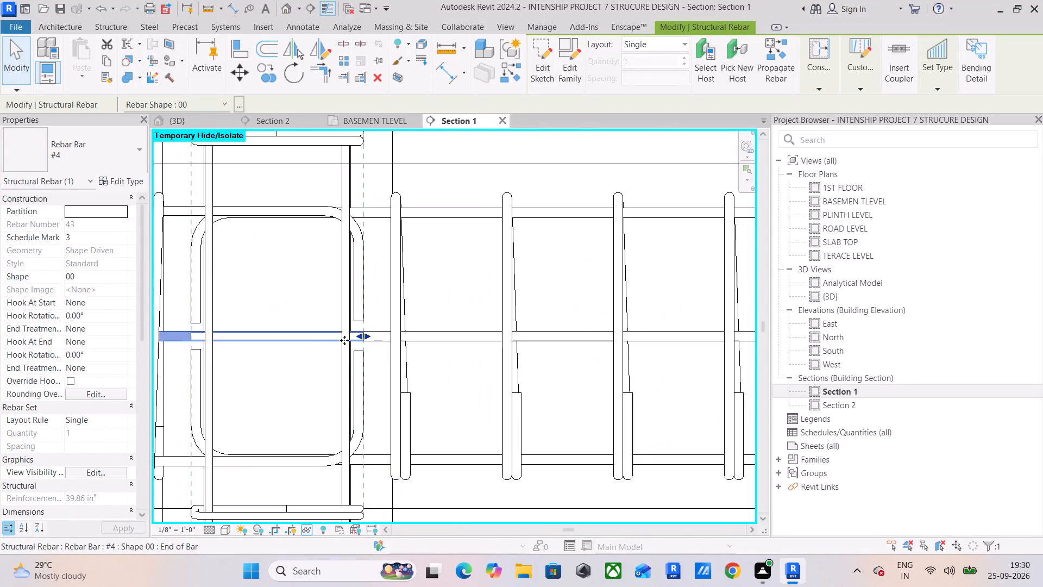
middle_click_drag(358, 349, 397, 358)
scroll(417, 349, "up", 9)
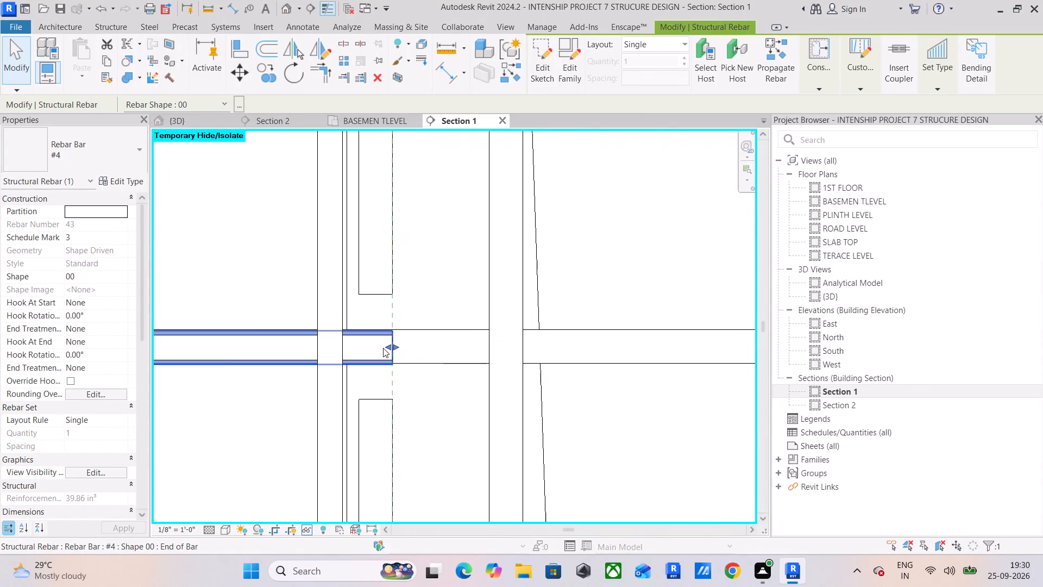
scroll(393, 352, "down", 5)
middle_click_drag(388, 365, 675, 349)
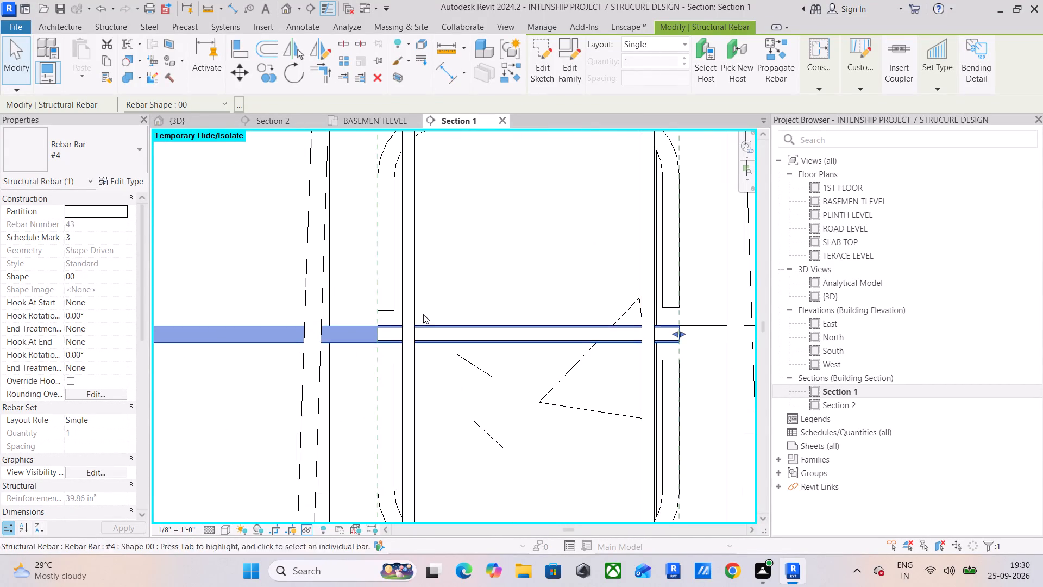
scroll(389, 317, "down", 7)
middle_click_drag(398, 354, 383, 374)
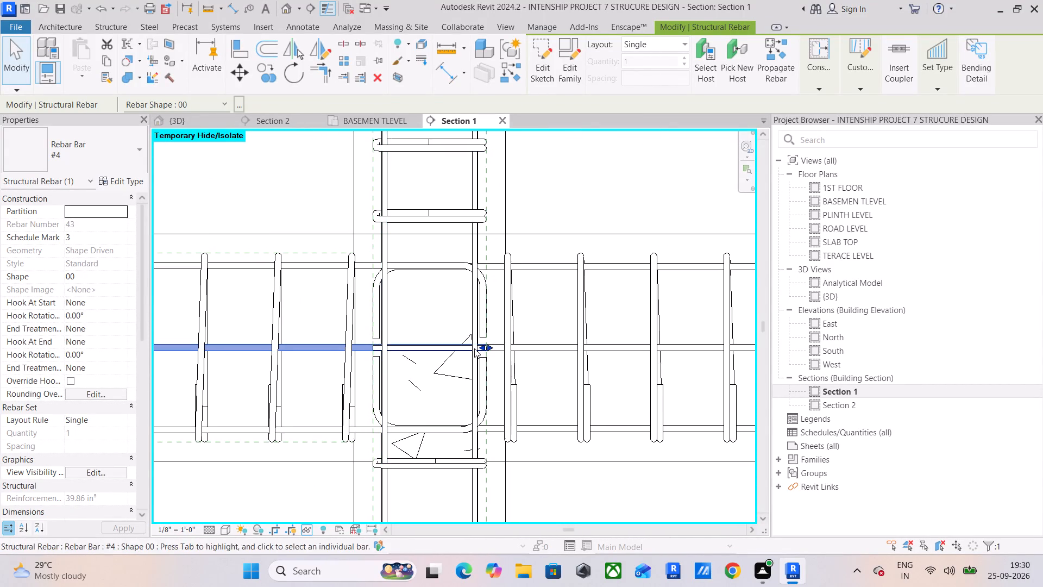
scroll(567, 365, "down", 4)
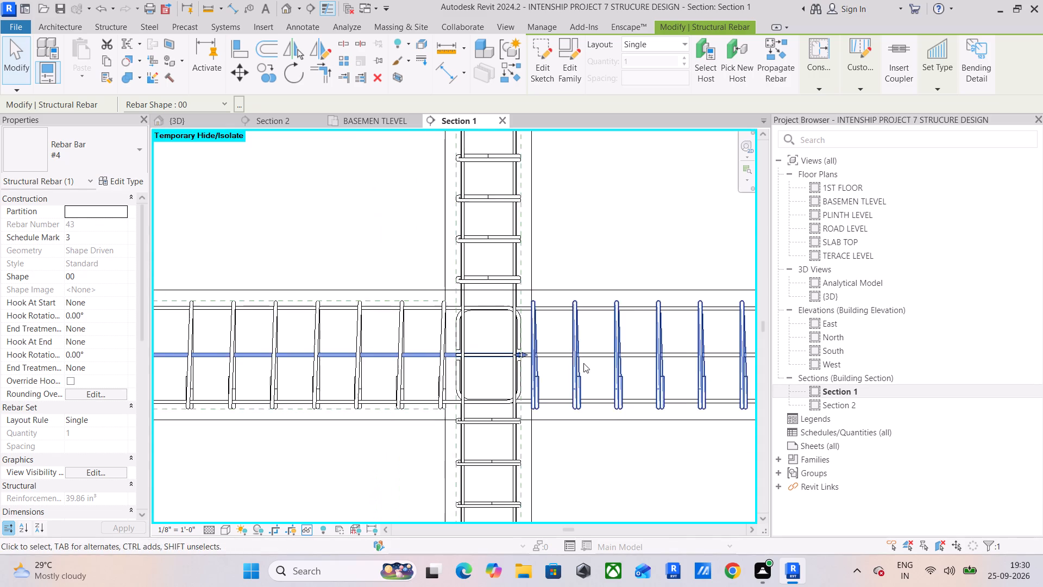
middle_click_drag(583, 363, 418, 344)
left_click(390, 330)
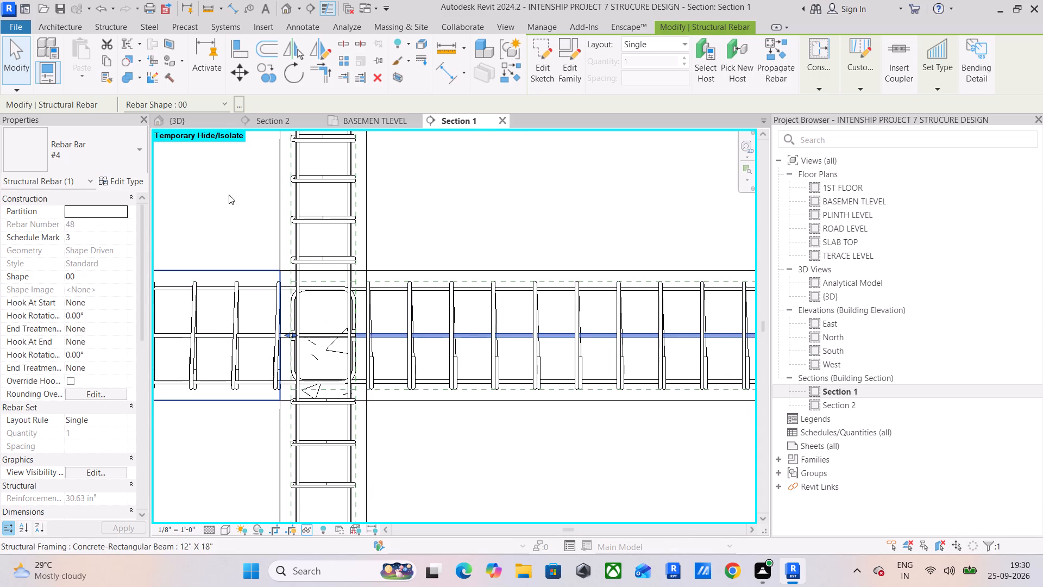
Inspect the overhanging basement-level beam's reinforcement in the 3D view, at its free end and at its column joint.
left_click(198, 120)
middle_click_drag(589, 360, 570, 379, "shift")
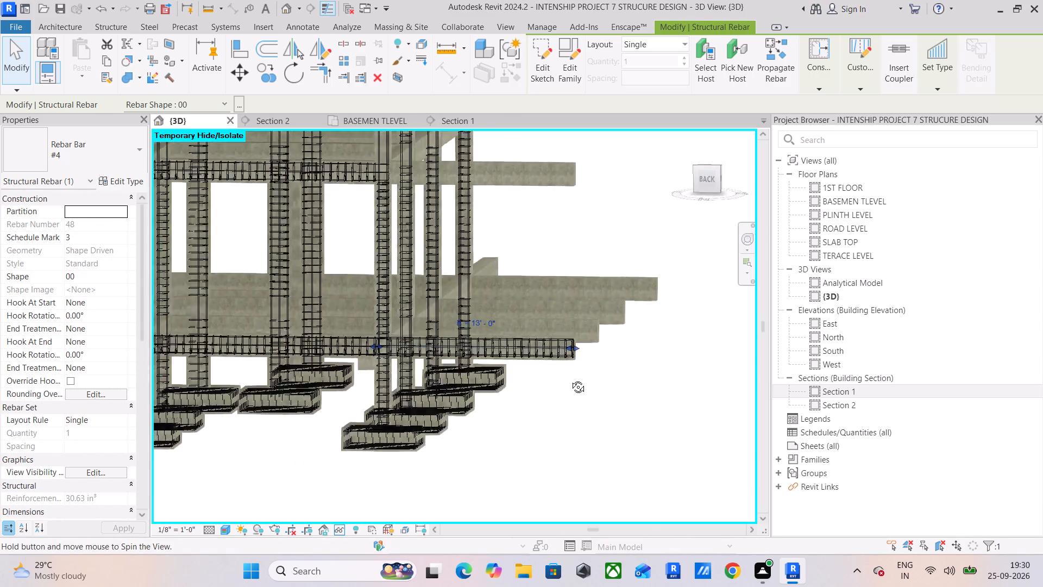
middle_click_drag(570, 379, 283, 433, "shift")
scroll(416, 388, "up", 4)
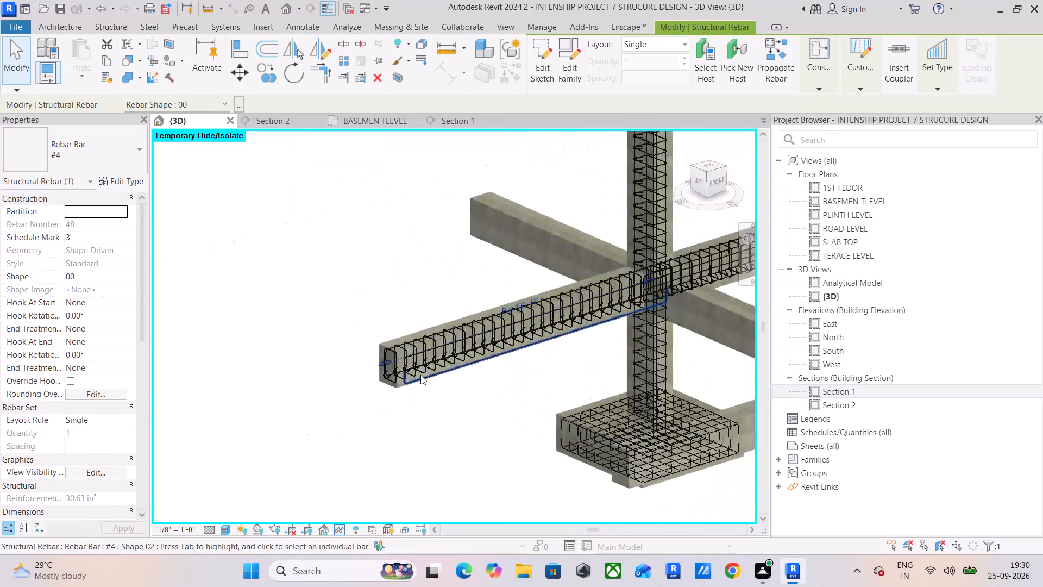
scroll(420, 375, "up", 6)
middle_click_drag(411, 377, 341, 328, "shift")
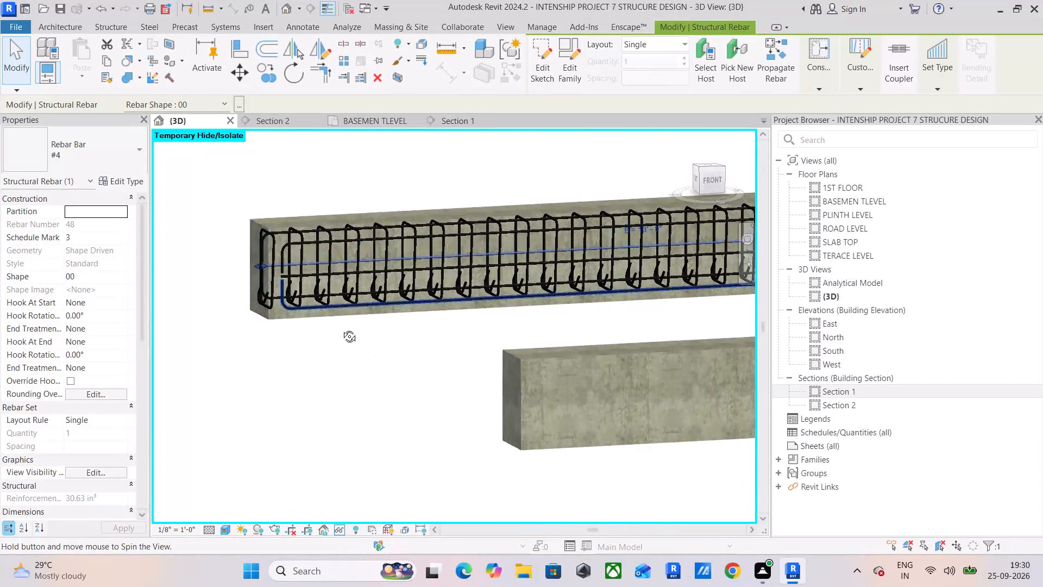
middle_click_drag(341, 328, 321, 321, "shift")
scroll(342, 330, "down", 3)
middle_click_drag(352, 329, 481, 364, "shift")
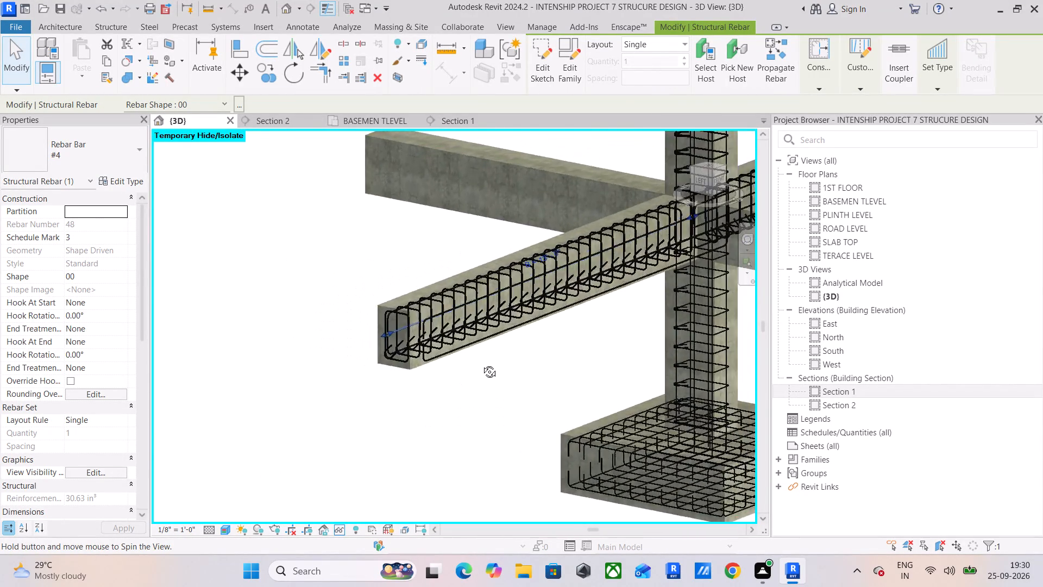
middle_click_drag(481, 364, 394, 356, "shift")
middle_click_drag(449, 351, 0, 381)
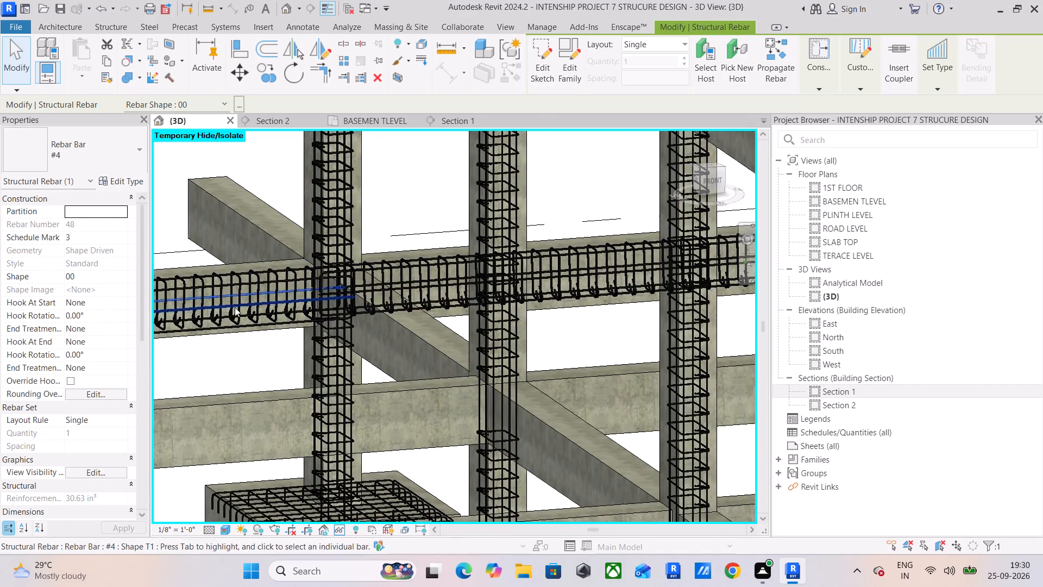
scroll(340, 293, "up", 3)
scroll(350, 321, "up", 1, "shift")
middle_click_drag(350, 321, 313, 315, "shift")
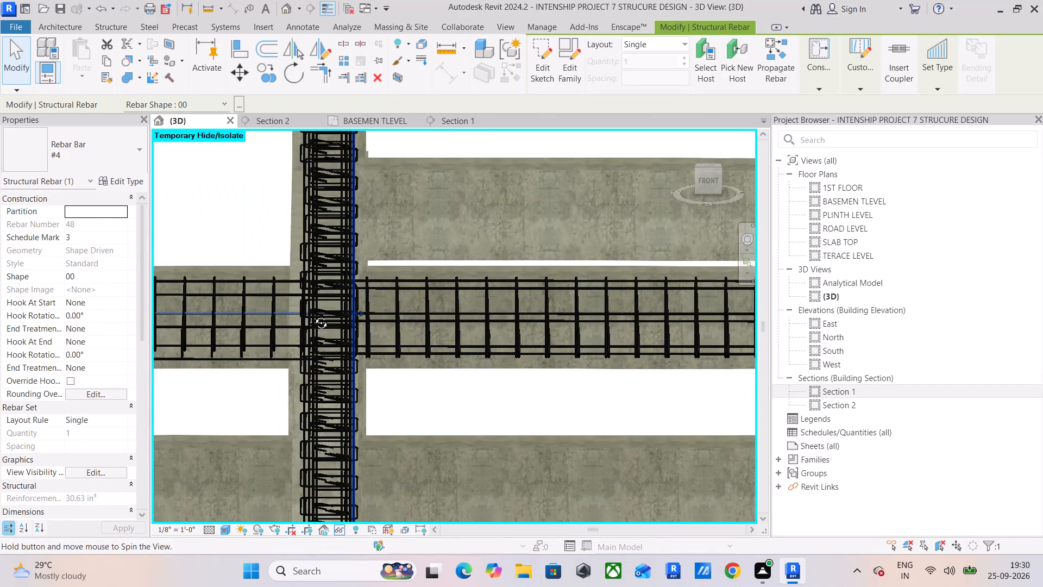
middle_click_drag(313, 315, 339, 322, "shift")
scroll(306, 259, "up", 6)
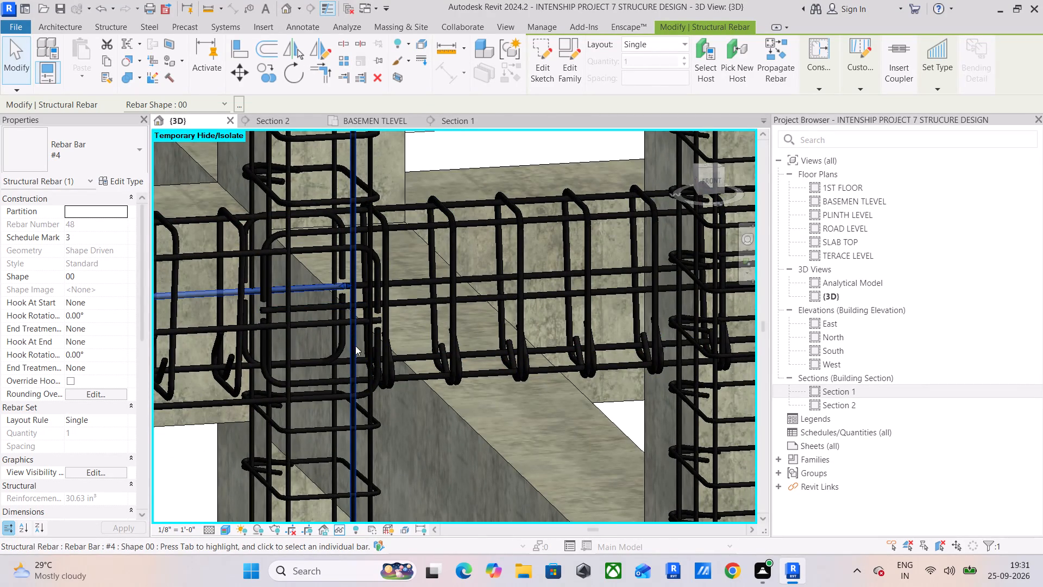
left_click(472, 413)
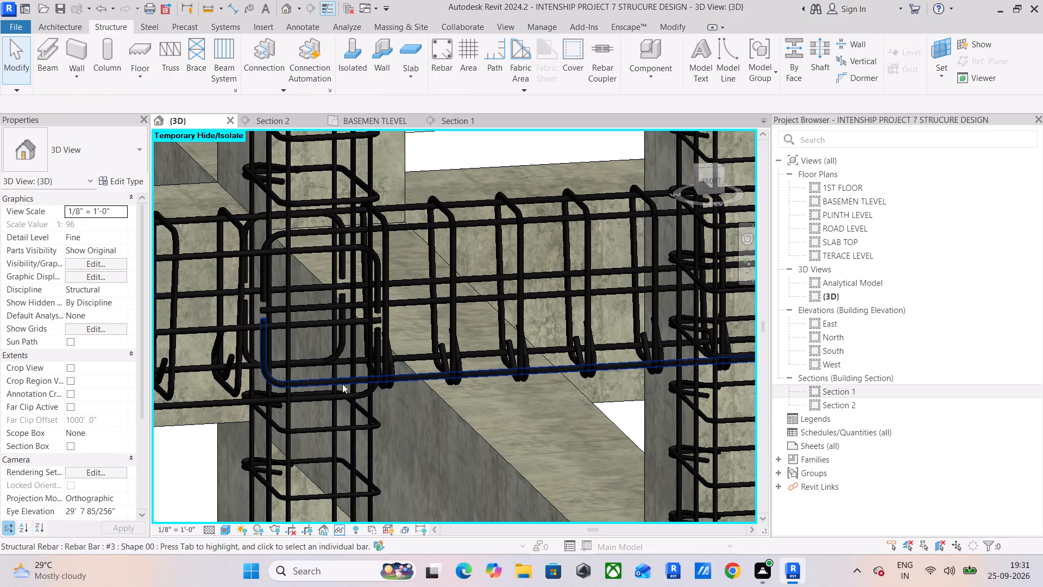
scroll(296, 399, "down", 5)
middle_click_drag(276, 411, 511, 367)
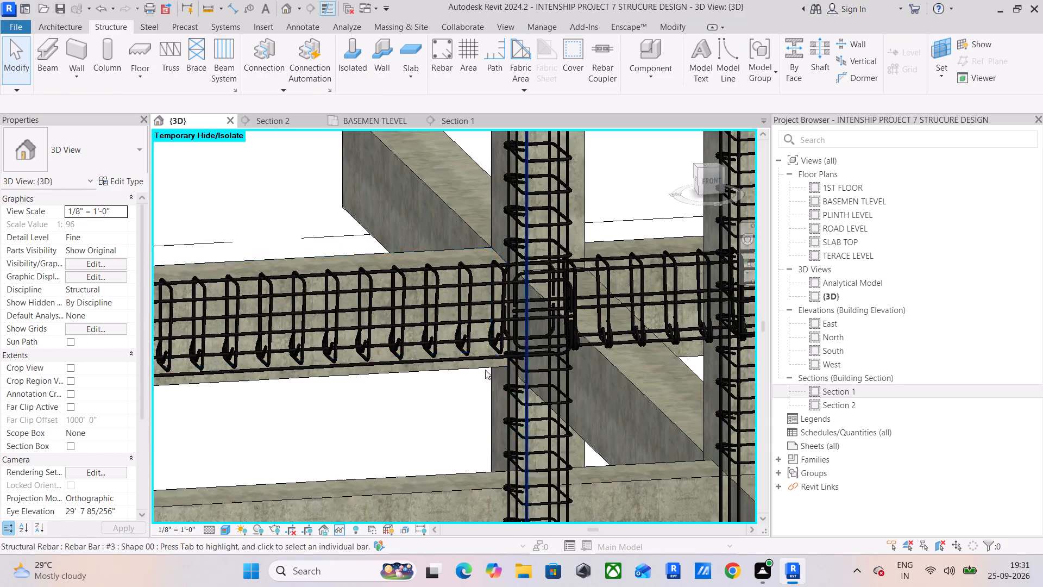
Shift the #4 stirrup set of the overhanging basement-level beam slightly inward from the beam's free end.
scroll(468, 372, "down", 6)
middle_click_drag(469, 378, 609, 364)
scroll(265, 328, "up", 9)
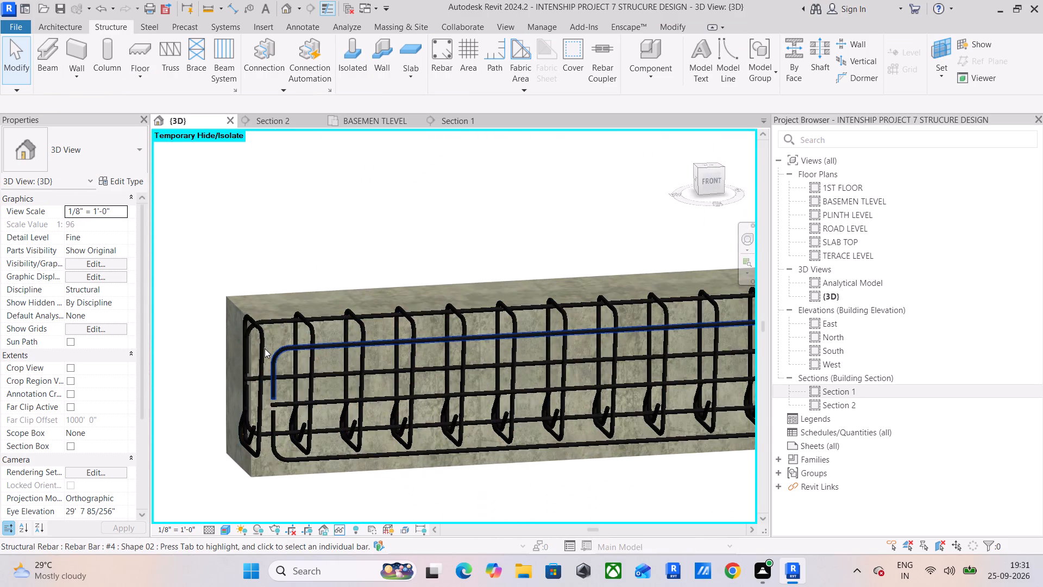
left_click(263, 341)
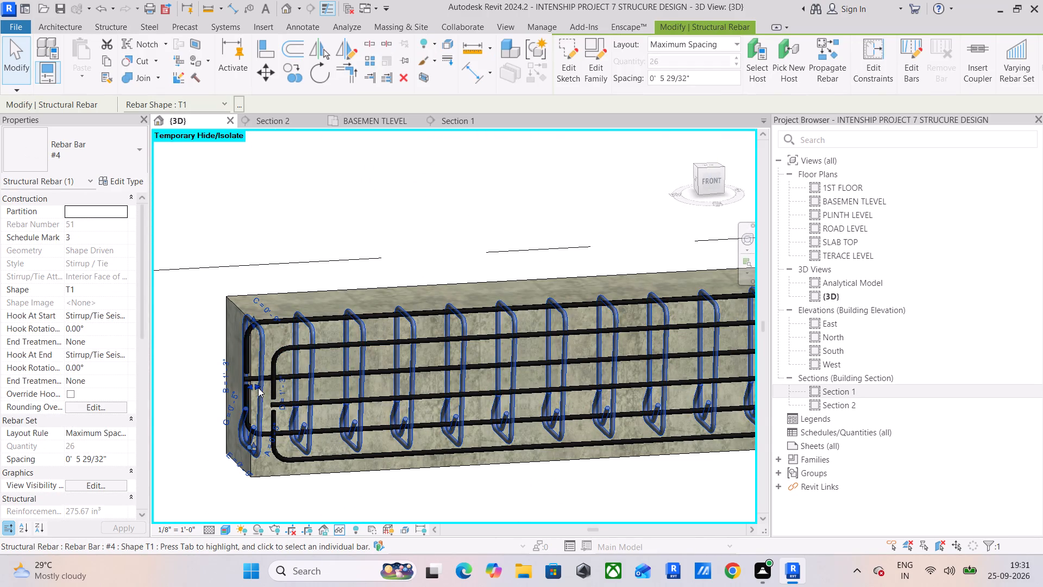
left_click_drag(257, 388, 274, 388)
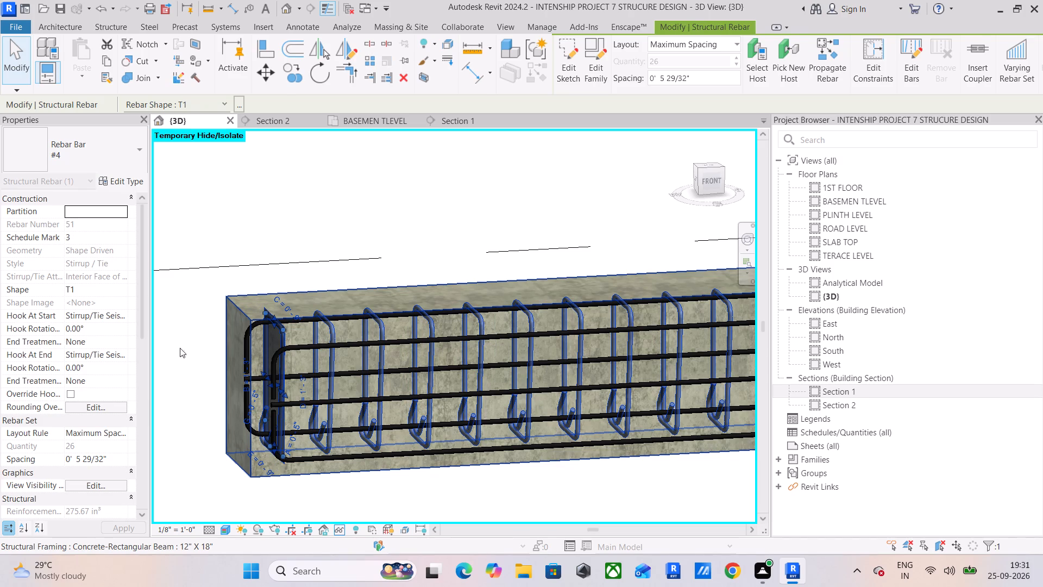
left_click(175, 345)
In Section 1, propagate the overhanging basement-level beam's rebar to the unreinforced plinth-level overhang directly above it, aligned by host.
scroll(203, 429, "down", 4)
middle_click_drag(221, 436, 570, 407, "shift")
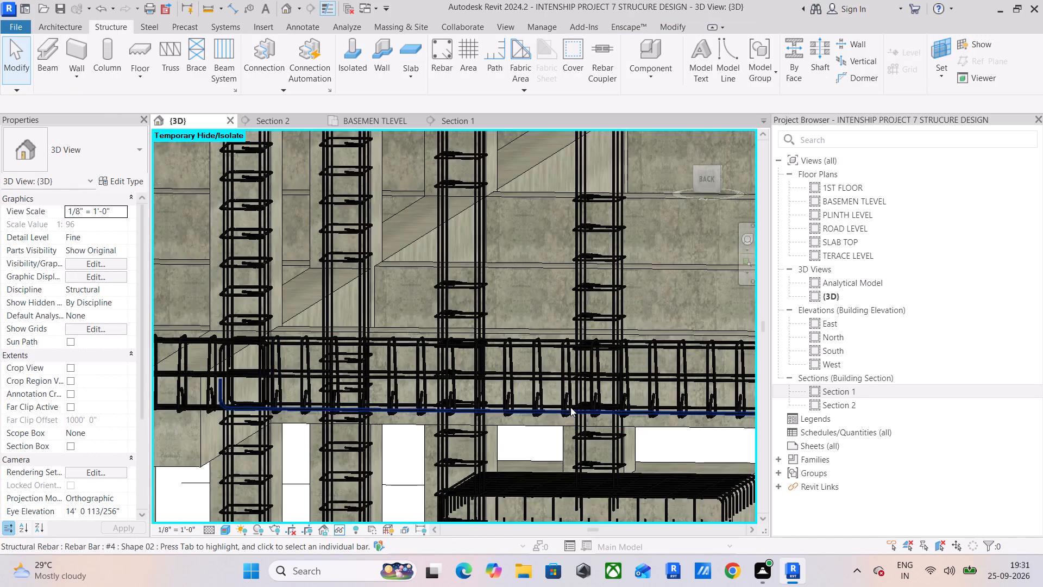
scroll(570, 407, "down", 4)
middle_click_drag(552, 406, 558, 401, "shift")
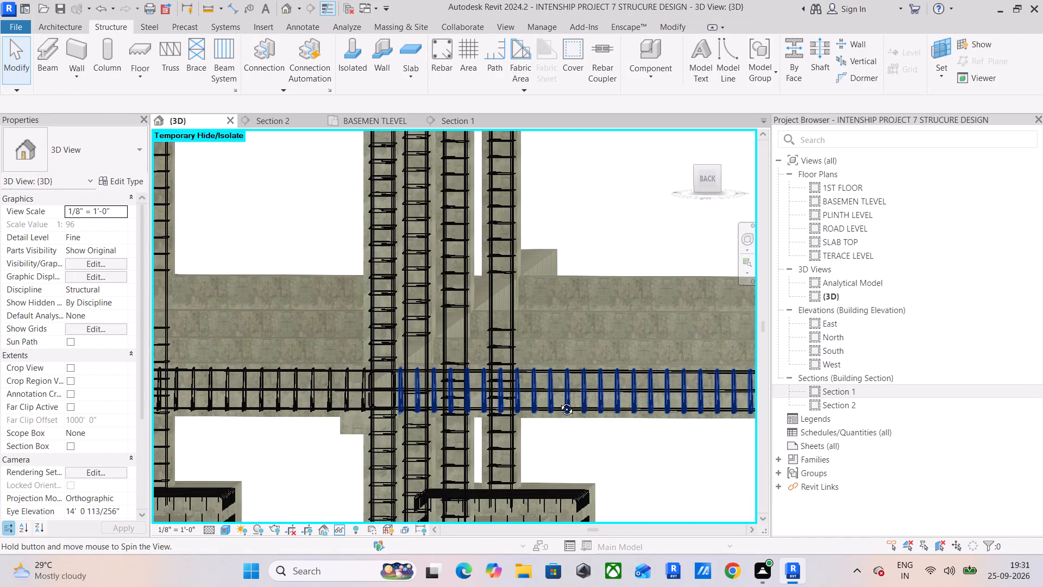
middle_click_drag(558, 401, 574, 382, "shift")
left_click(455, 121)
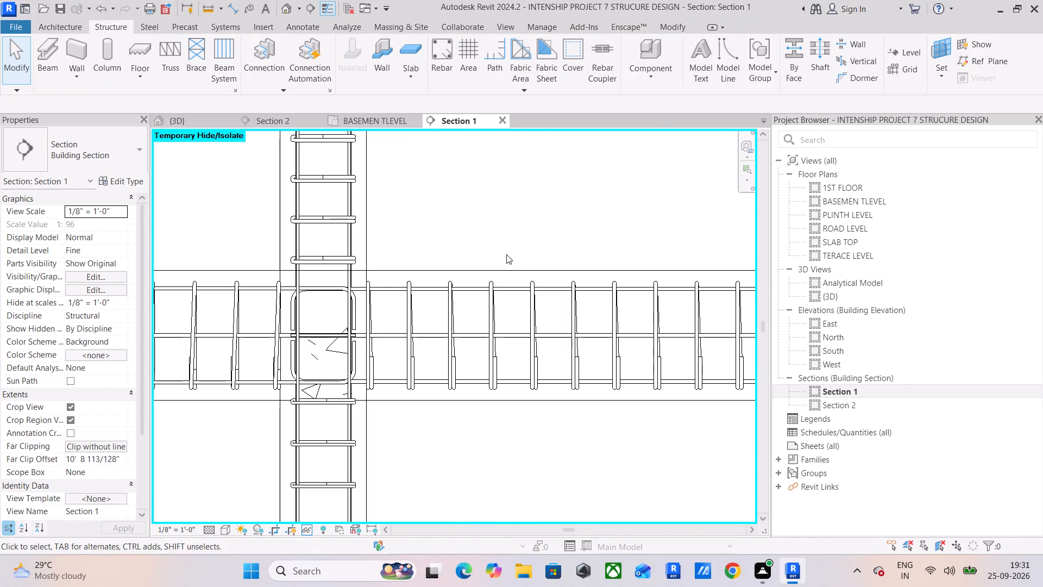
scroll(541, 345, "down", 2)
middle_click_drag(518, 357, 321, 370)
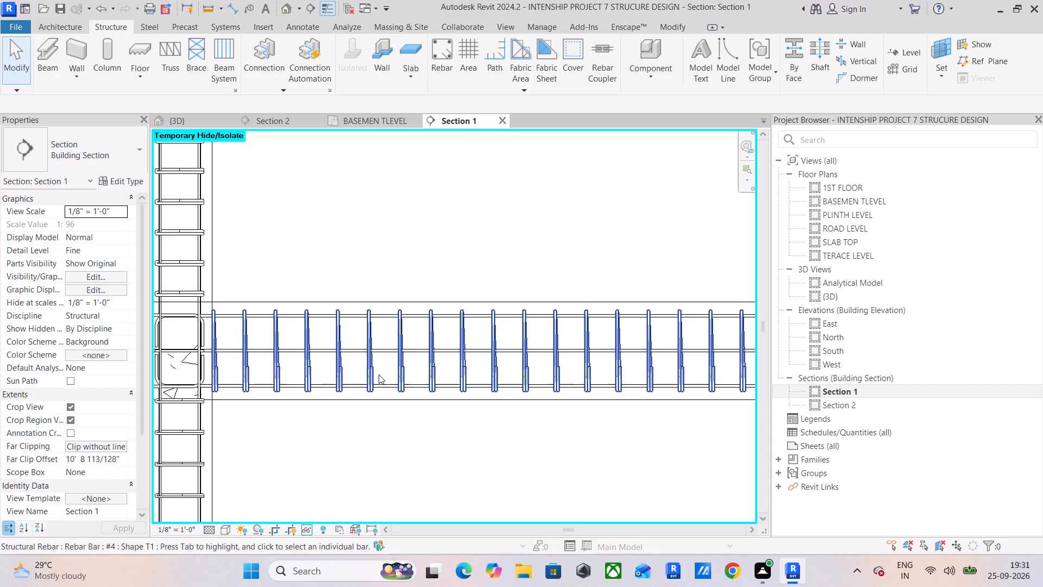
middle_click_drag(379, 374, 147, 378)
scroll(494, 423, "down", 3)
middle_click_drag(501, 420, 576, 444)
scroll(569, 448, "down", 10)
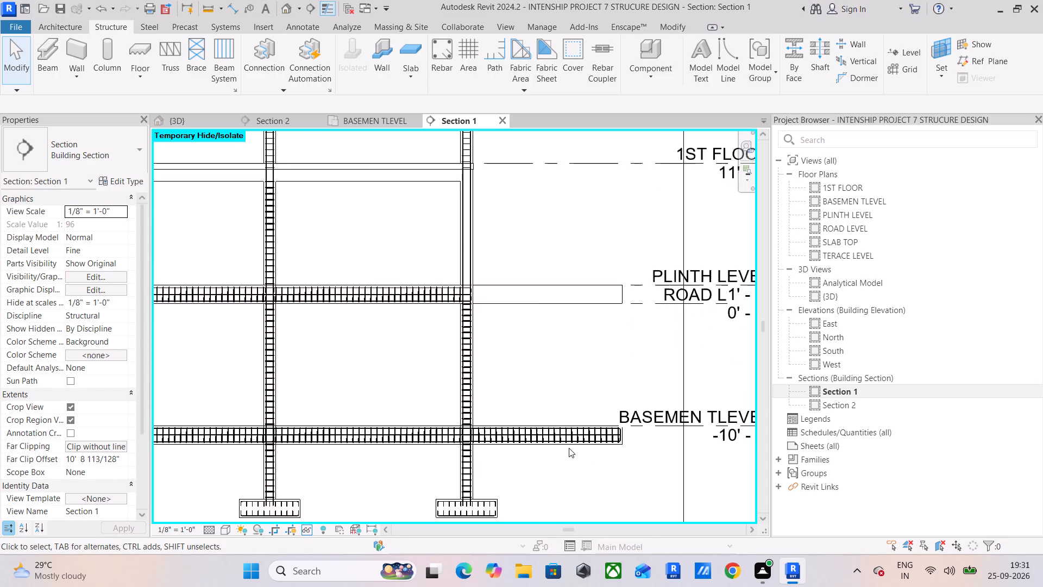
scroll(549, 408, "up", 8)
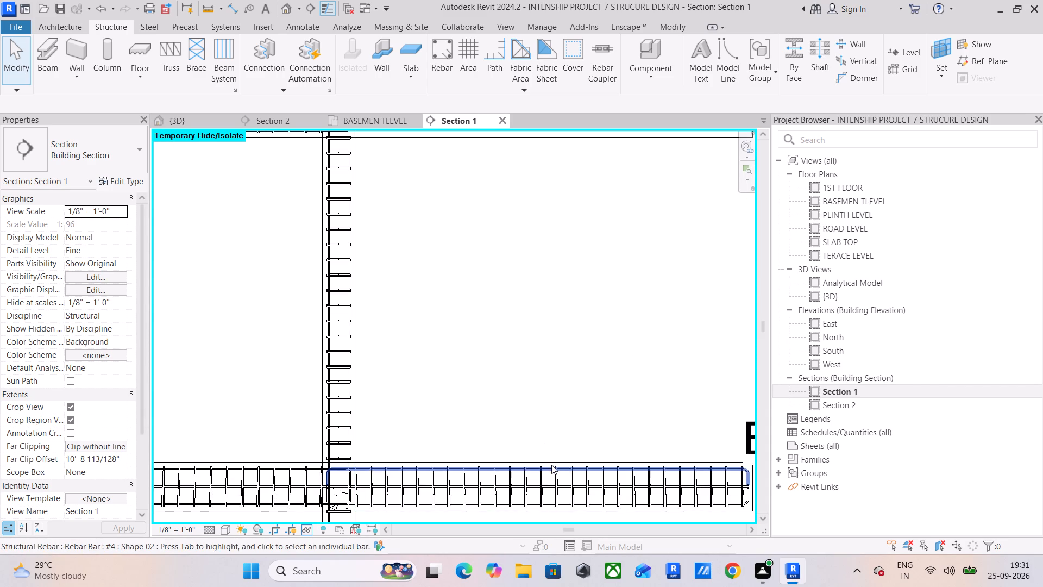
left_click(556, 459)
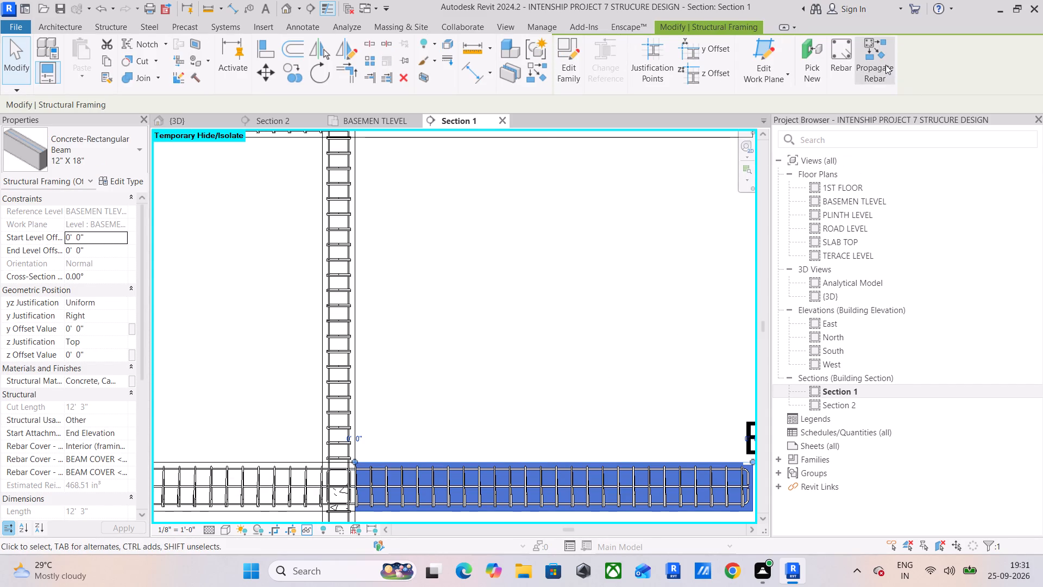
left_click(885, 65)
middle_click_drag(645, 277, 648, 546)
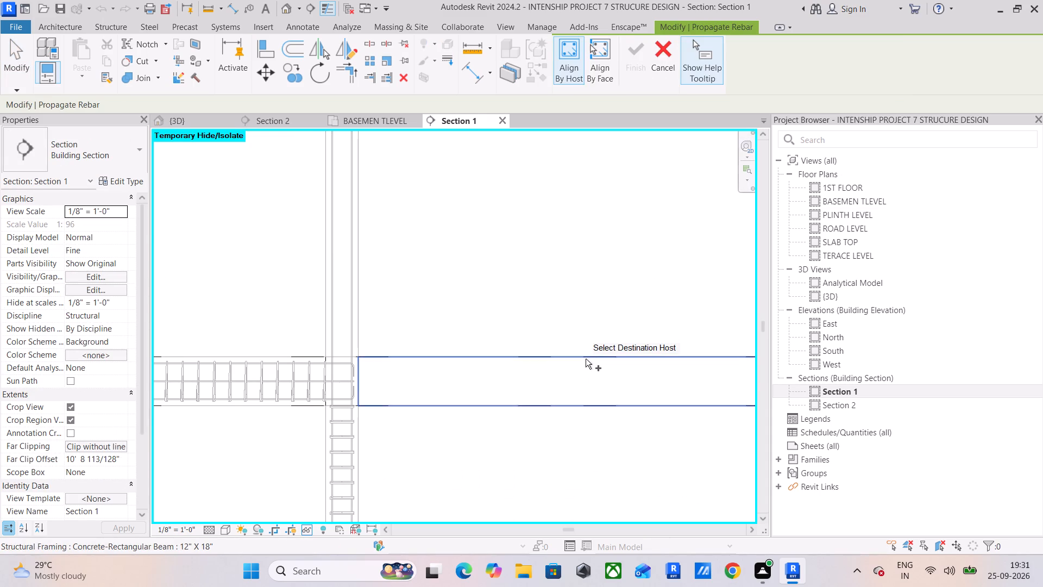
left_click(586, 359)
scroll(308, 382, "up", 9)
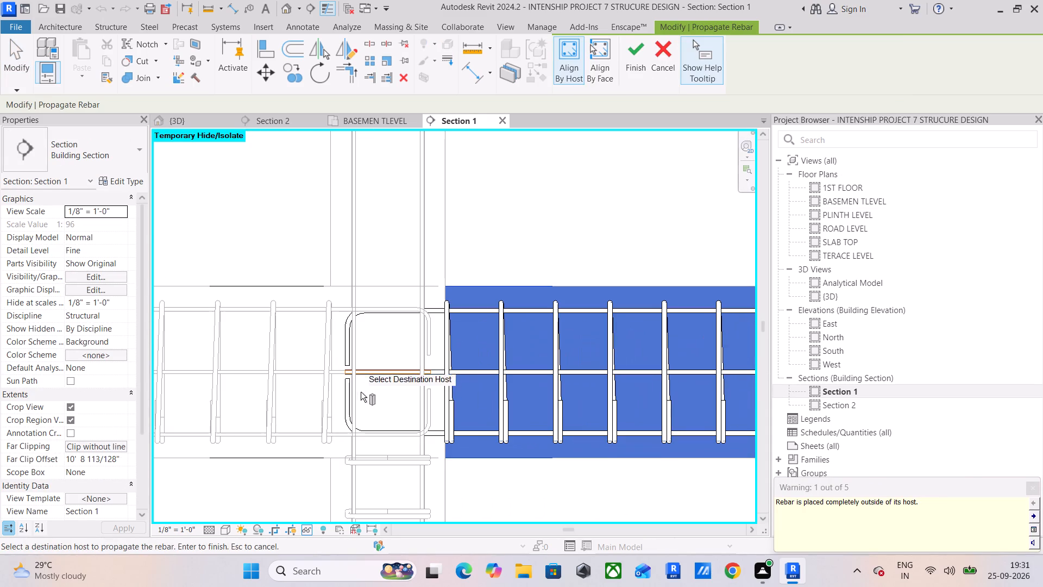
scroll(386, 371, "up", 4)
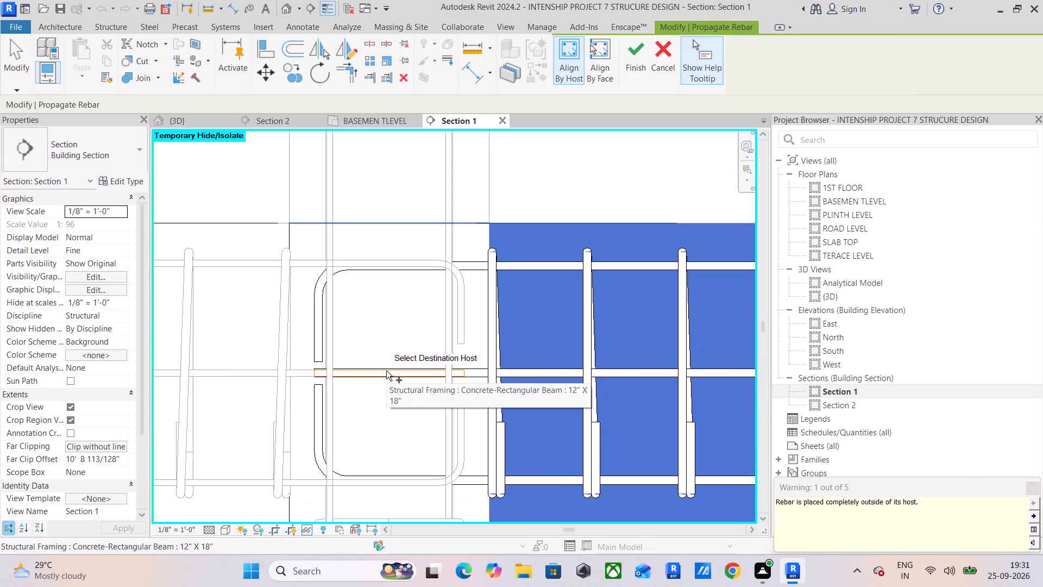
scroll(386, 371, "down", 6)
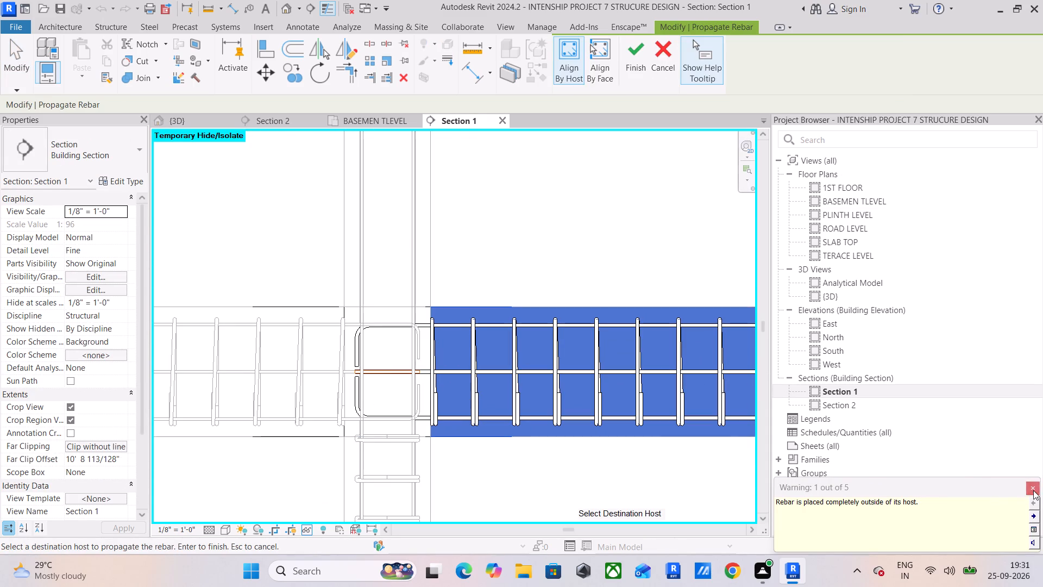
left_click(1033, 490)
scroll(617, 448, "down", 5)
middle_click_drag(652, 453, 303, 367)
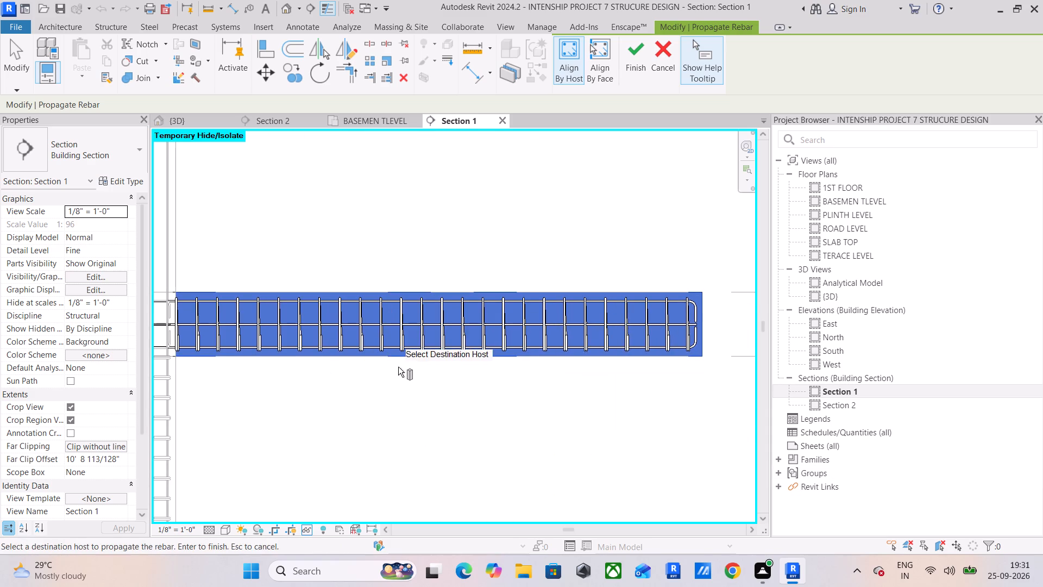
middle_click_drag(398, 367, 658, 351)
scroll(596, 374, "down", 5)
middle_click_drag(590, 396, 734, 213)
scroll(648, 405, "up", 5)
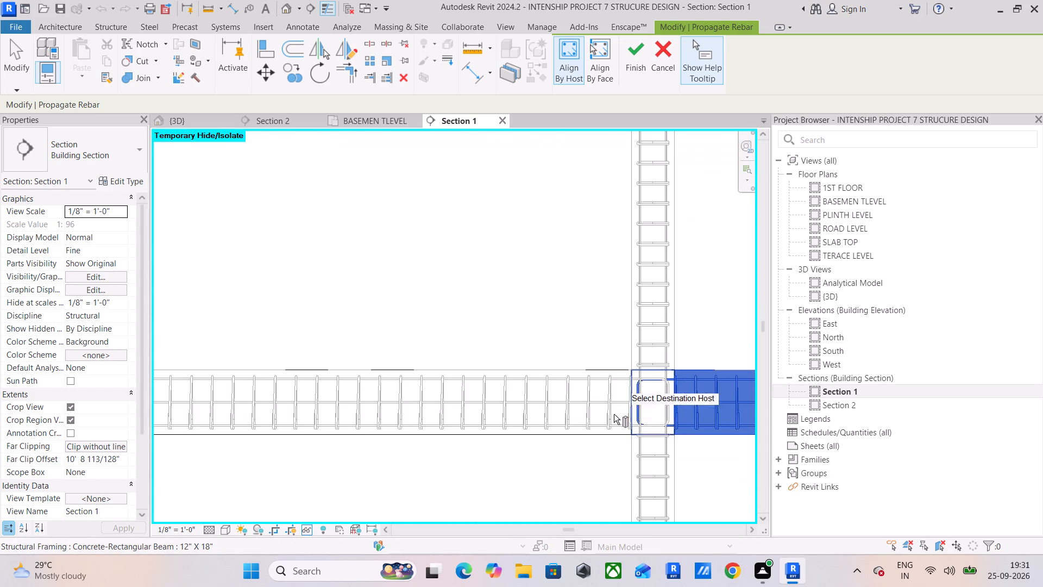
middle_click_drag(557, 426, 677, 417)
left_click(632, 55)
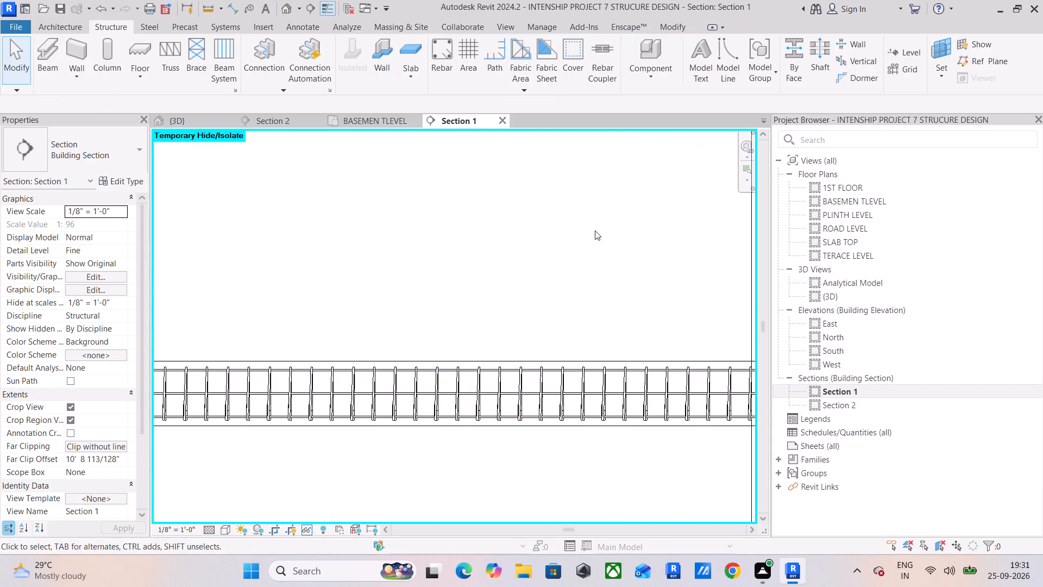
Examine the straight middle #4 bars where the plinth-level beams meet at a column, and view the beams above.
middle_click_drag(420, 434, 673, 409)
middle_click_drag(406, 388, 494, 422)
scroll(423, 402, "up", 5)
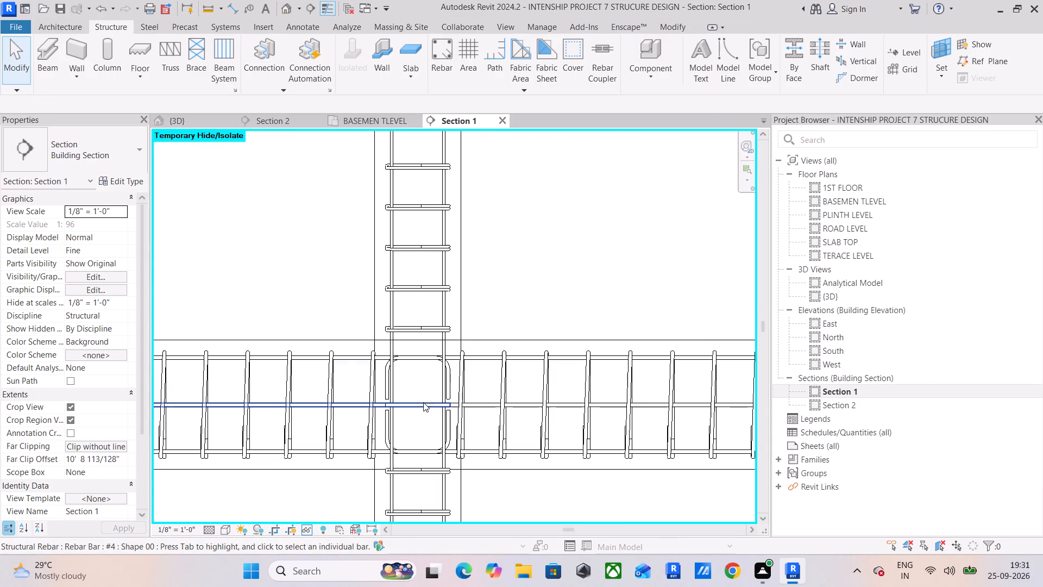
scroll(423, 405, "up", 3)
left_click(423, 405)
left_click(511, 403)
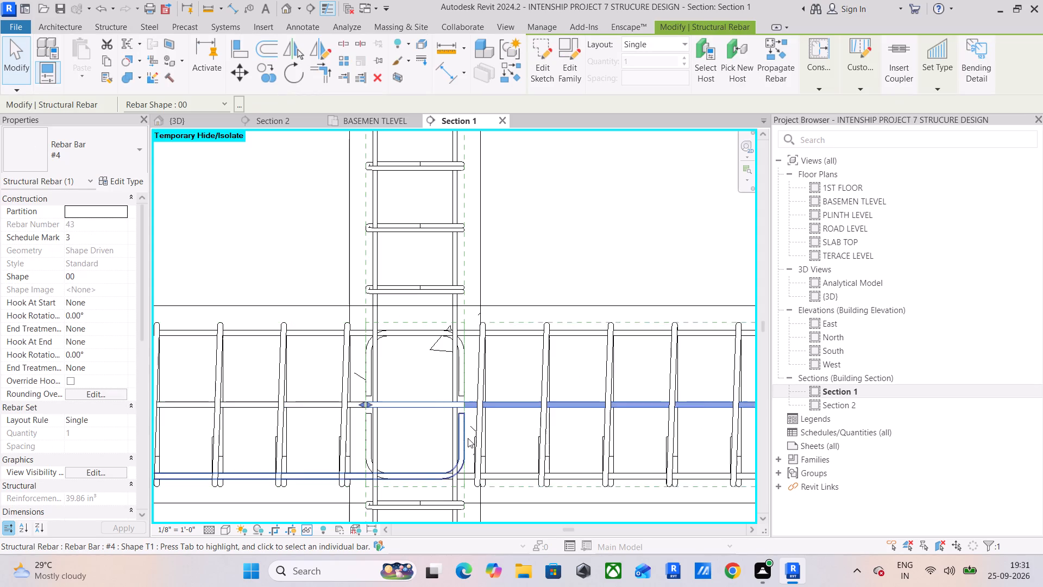
scroll(468, 438, "down", 10)
left_click(561, 312)
scroll(561, 312, "down", 5)
middle_click_drag(561, 312, 431, 554)
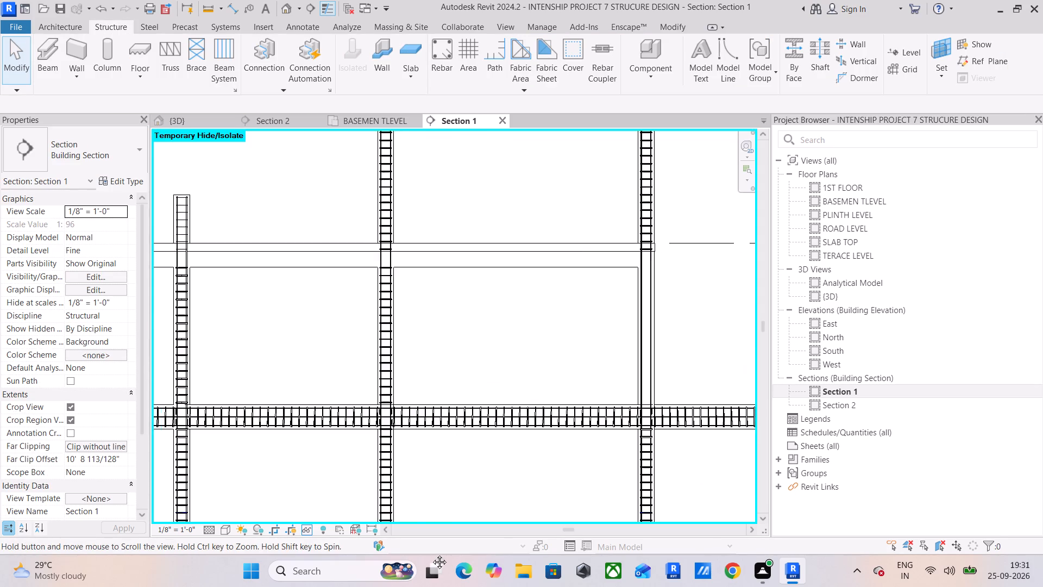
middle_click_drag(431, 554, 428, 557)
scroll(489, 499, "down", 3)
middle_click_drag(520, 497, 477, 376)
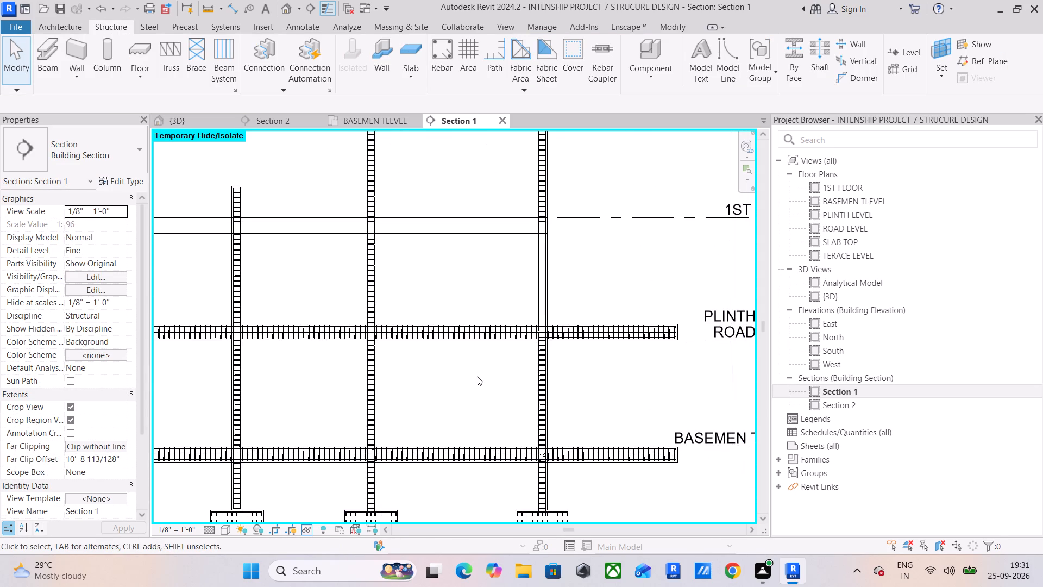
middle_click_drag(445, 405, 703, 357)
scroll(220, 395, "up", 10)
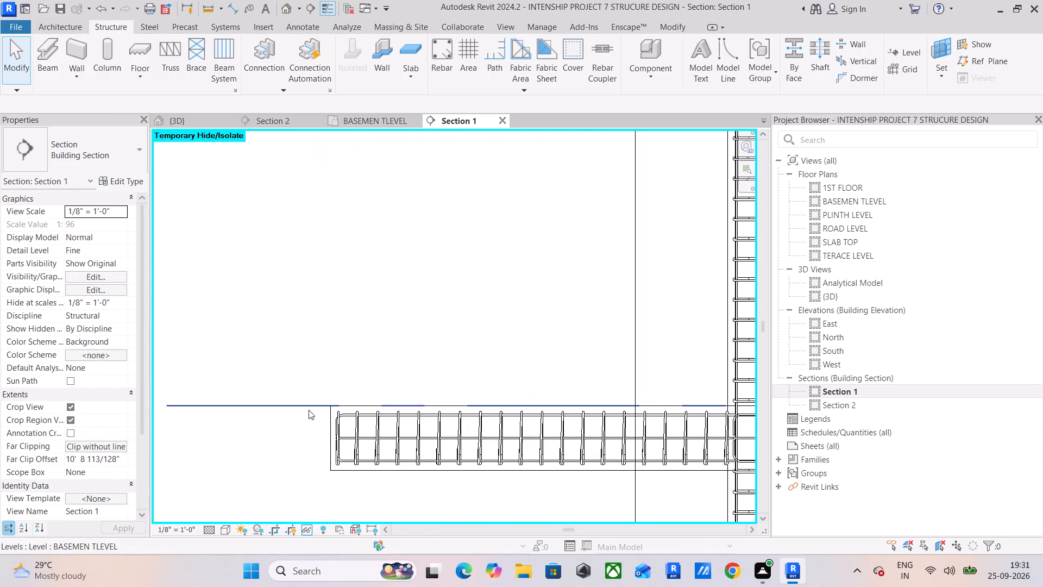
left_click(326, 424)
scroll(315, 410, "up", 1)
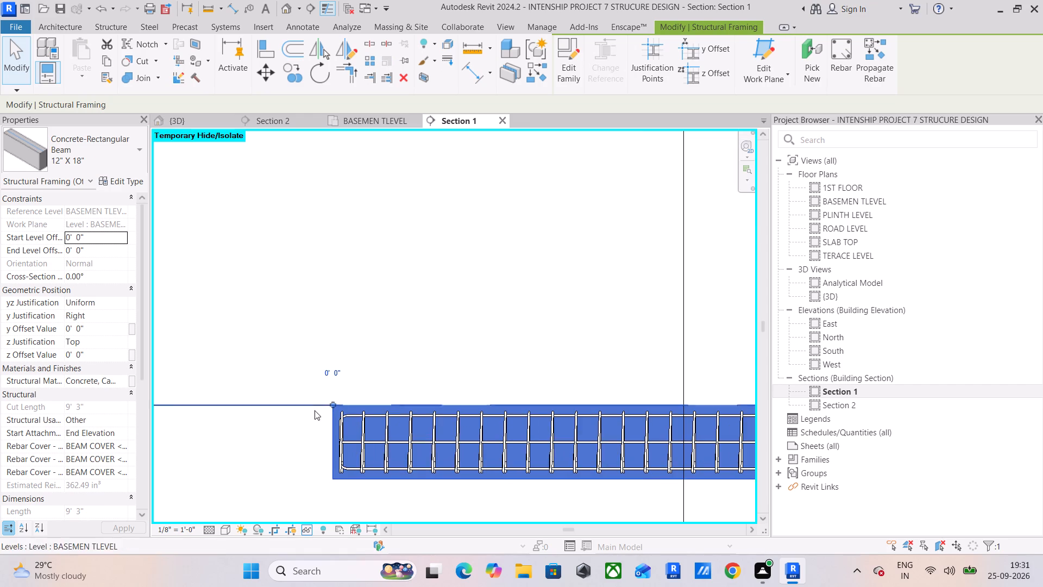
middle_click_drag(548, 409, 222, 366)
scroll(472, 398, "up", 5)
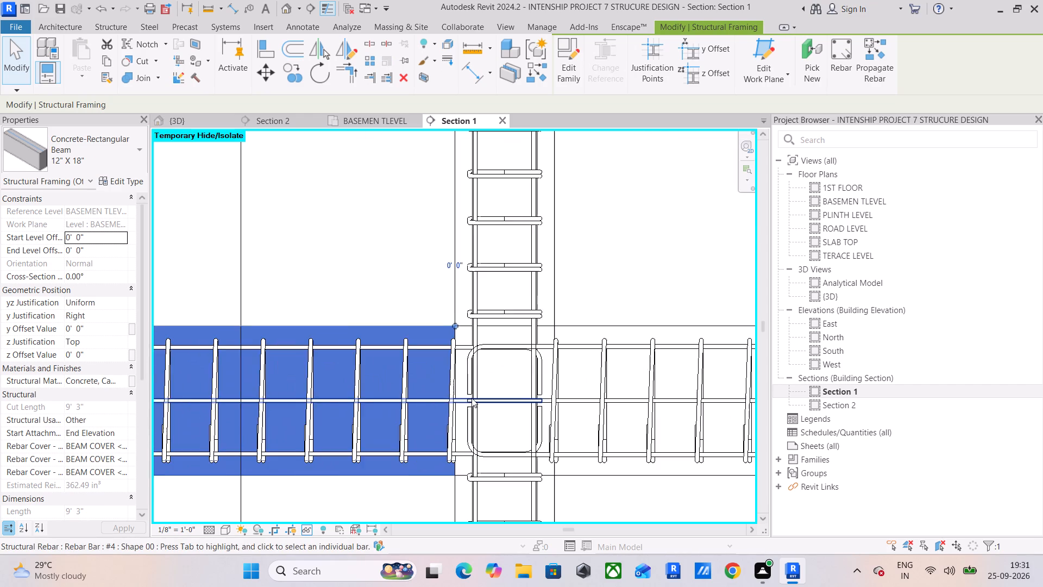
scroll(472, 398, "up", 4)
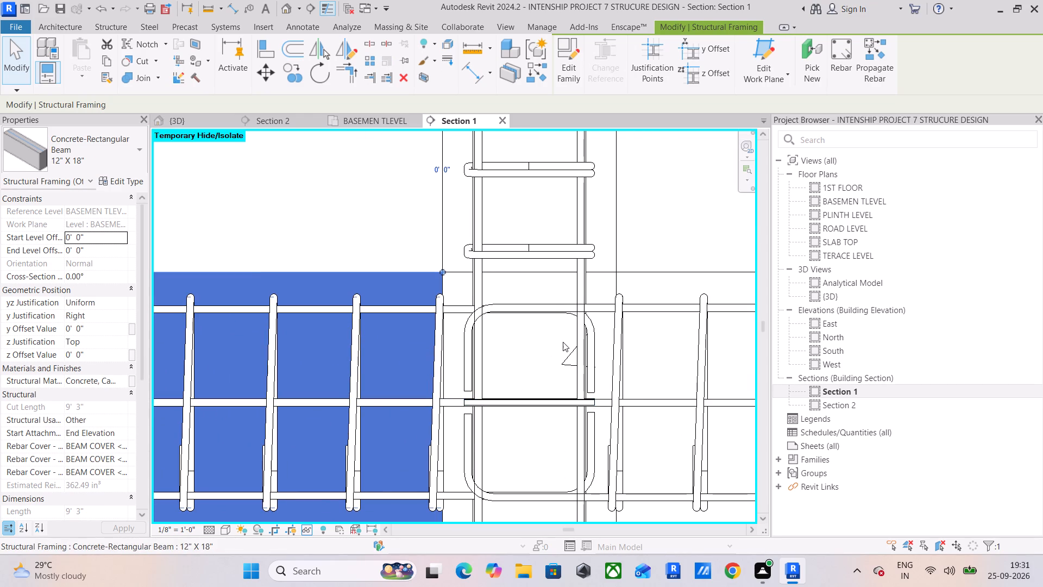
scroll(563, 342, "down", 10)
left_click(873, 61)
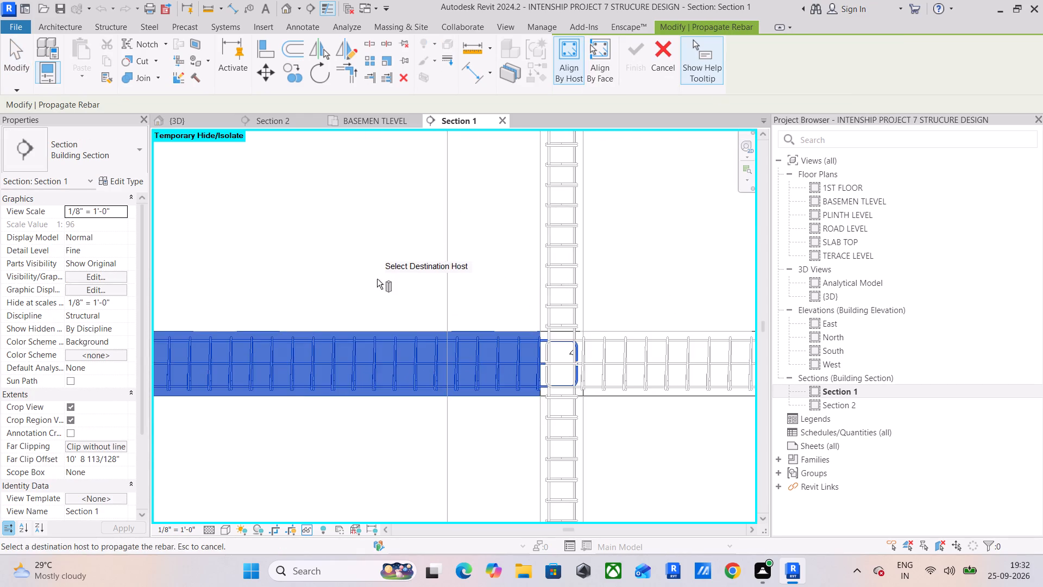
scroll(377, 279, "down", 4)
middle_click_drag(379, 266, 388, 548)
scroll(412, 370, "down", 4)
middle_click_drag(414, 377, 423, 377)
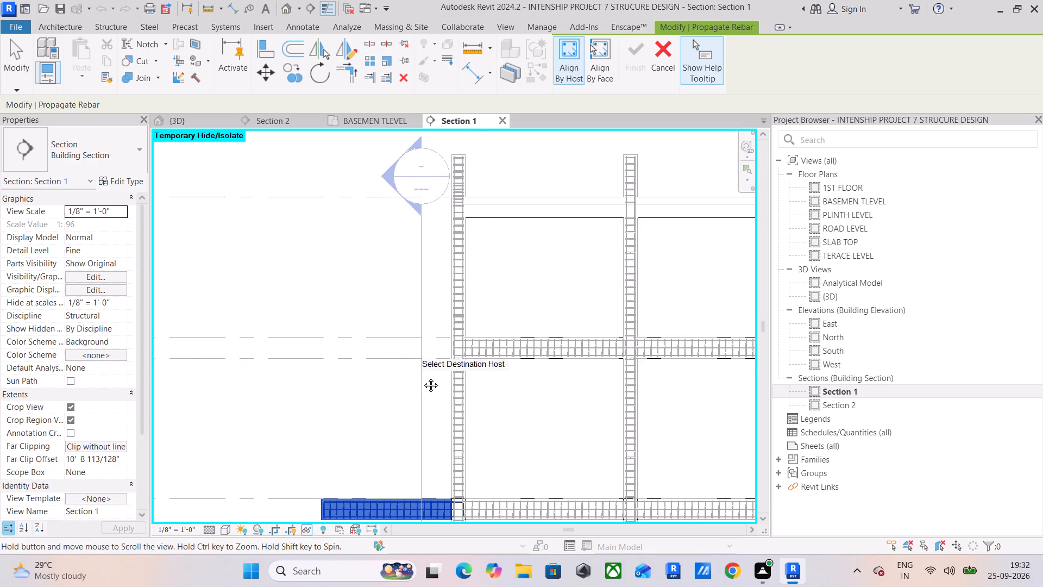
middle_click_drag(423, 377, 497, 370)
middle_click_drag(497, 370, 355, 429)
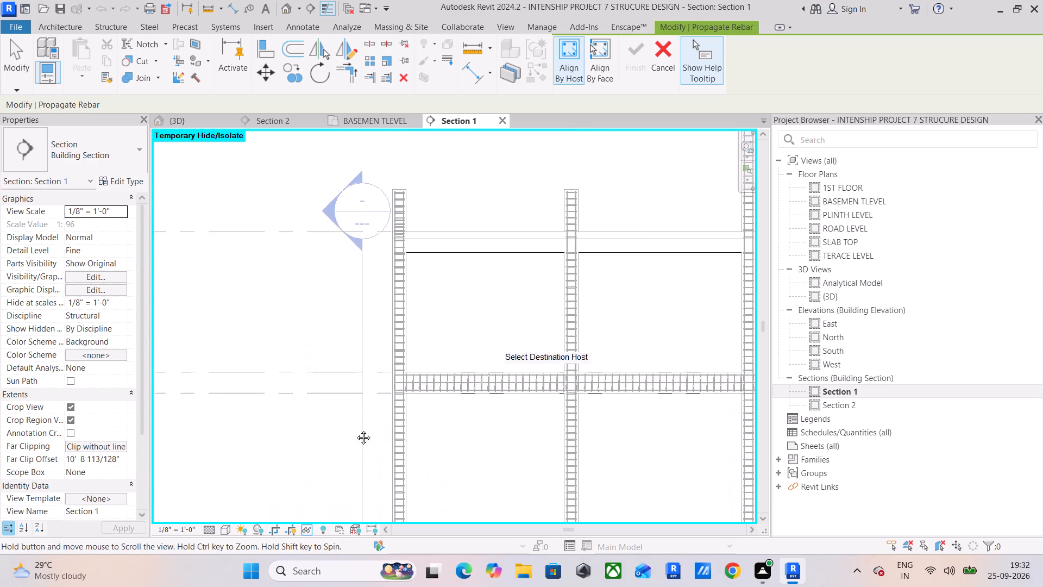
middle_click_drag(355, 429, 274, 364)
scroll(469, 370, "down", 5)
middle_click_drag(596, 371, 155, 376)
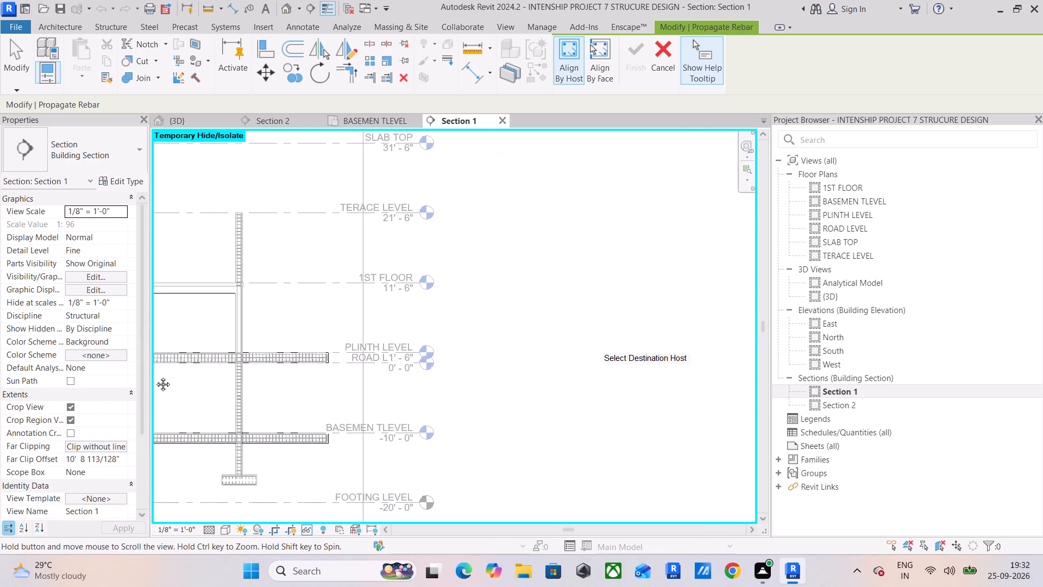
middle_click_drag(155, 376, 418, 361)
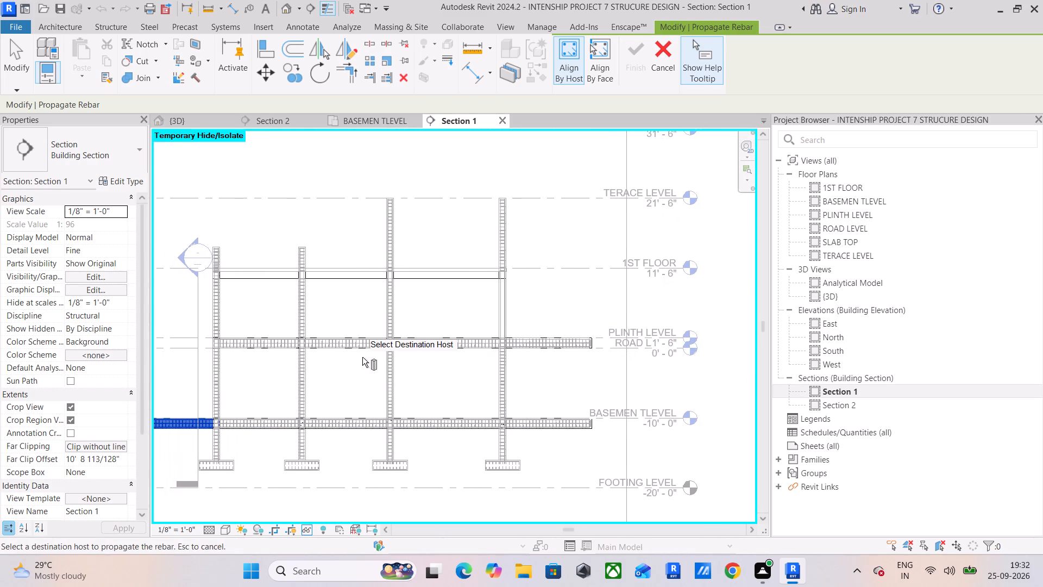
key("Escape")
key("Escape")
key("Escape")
Propagate the rebar of the basement-level beam between the outermost two columns to the parallel unreinforced basement-level beam one row behind, aligned by host.
scroll(212, 415, "up", 9)
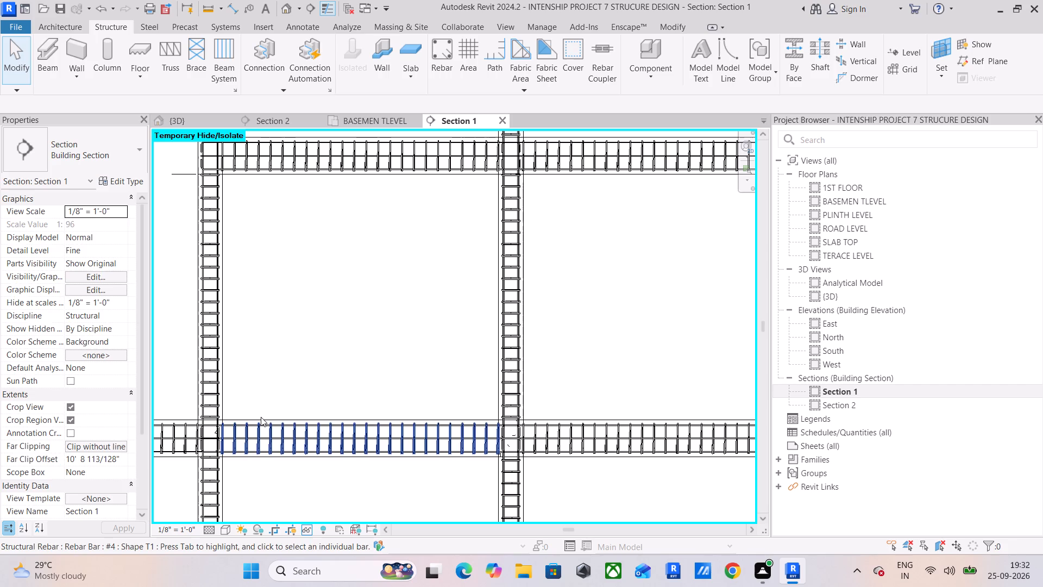
left_click(261, 417)
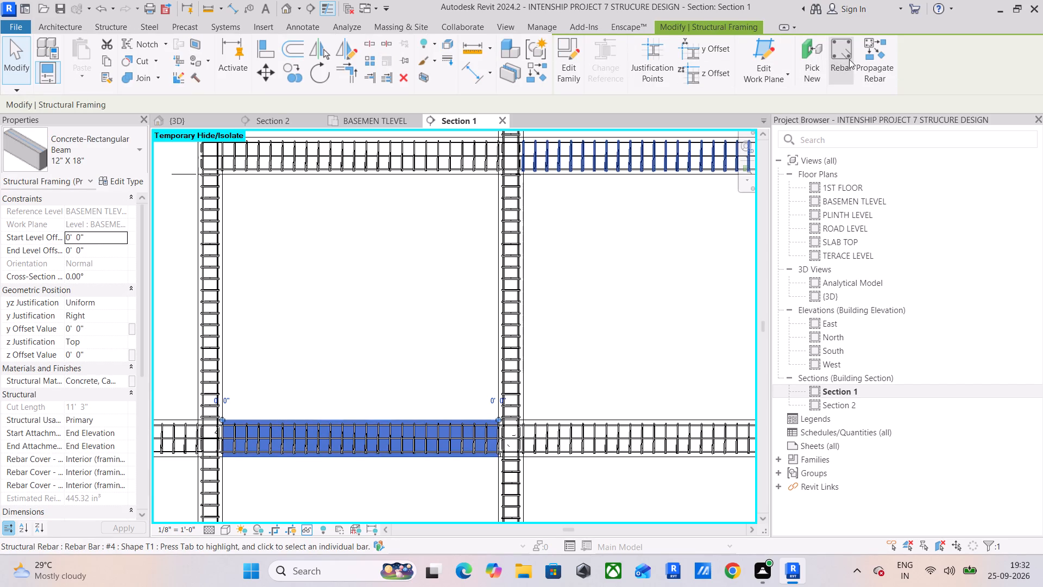
left_click(876, 56)
middle_click_drag(408, 299, 445, 508)
scroll(439, 300, "down", 5)
middle_click_drag(439, 300, 428, 377)
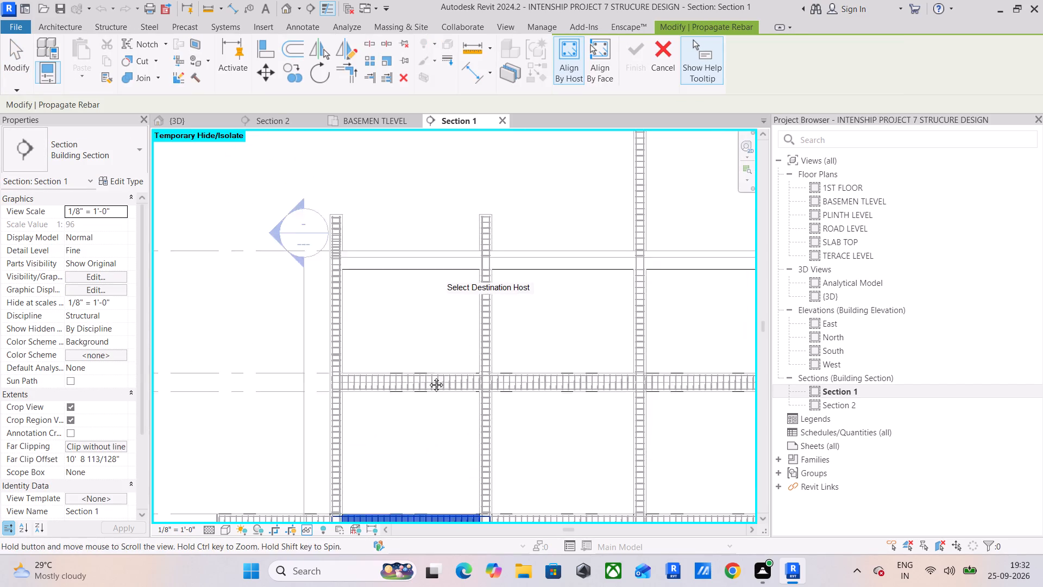
middle_click_drag(428, 377, 428, 378)
left_click(198, 119)
scroll(280, 264, "down", 5)
middle_click_drag(386, 364, 299, 417, "shift")
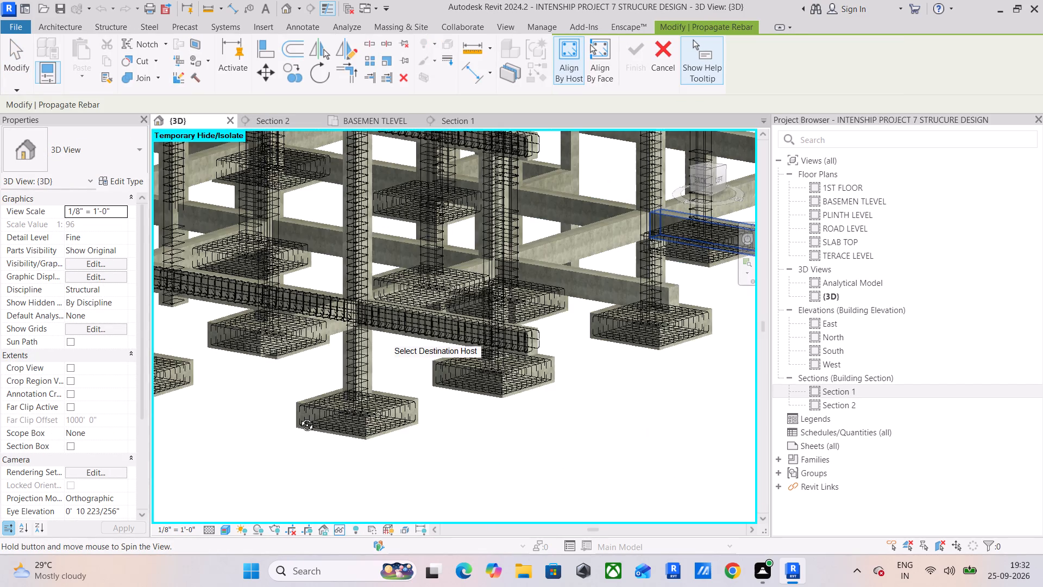
middle_click_drag(299, 417, 300, 417, "shift")
middle_click_drag(341, 379, 423, 486)
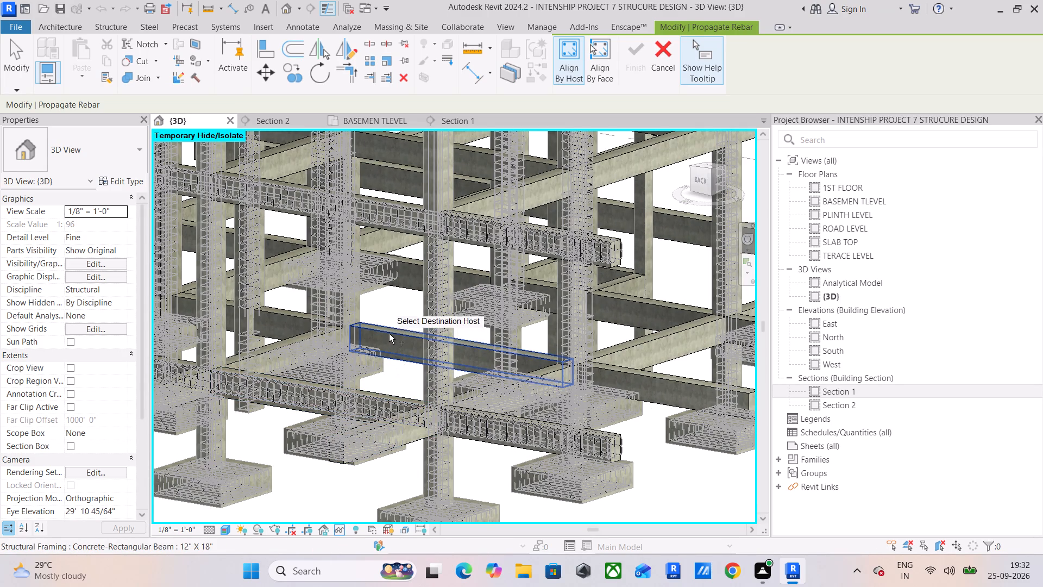
left_click(390, 333)
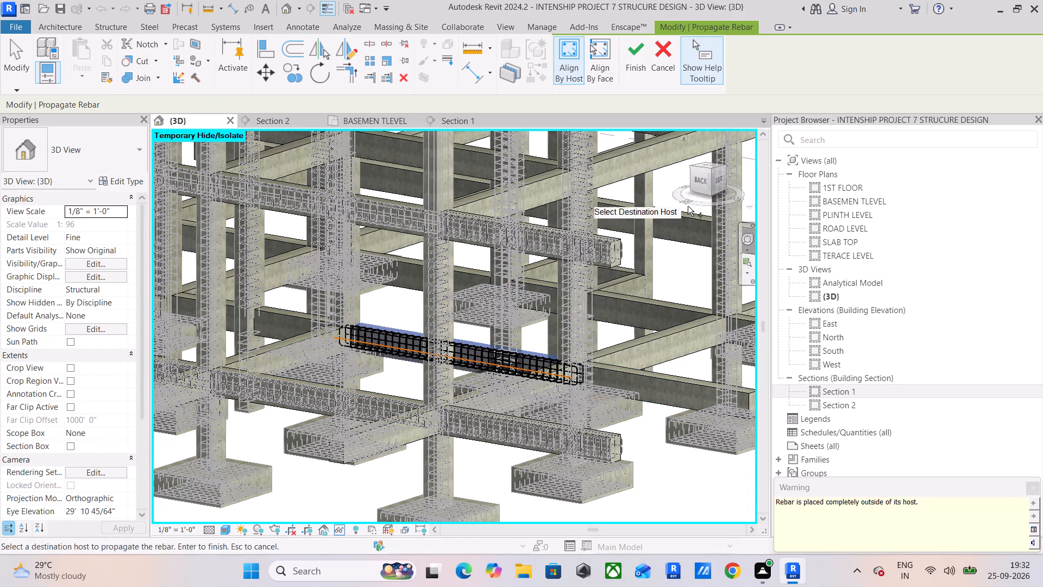
left_click(643, 51)
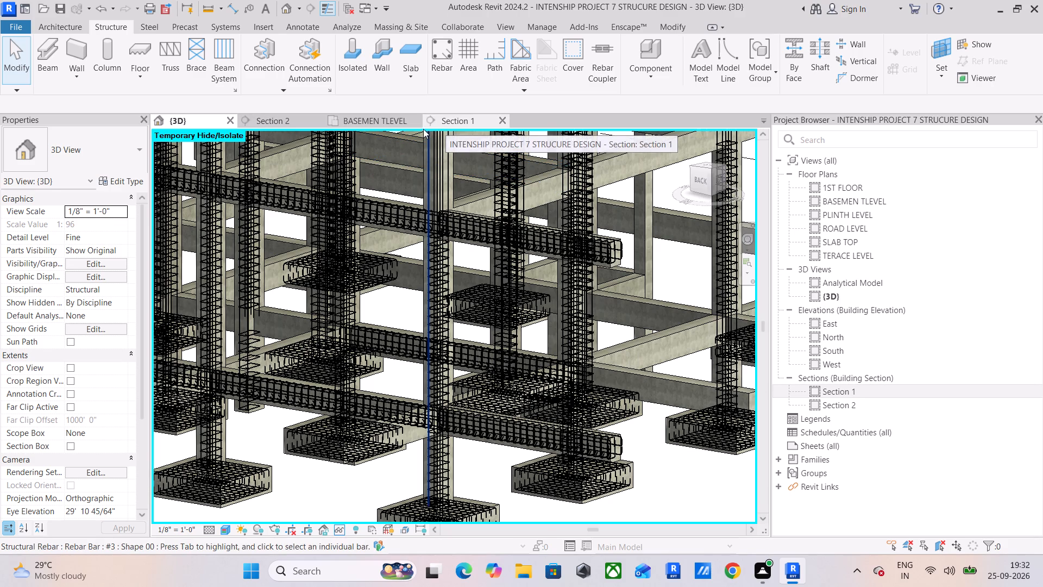
In the basement floor plan, move the Section 2 line between the second and third vertical grids and shorten its far clip offset to about 11'.
left_click(366, 122)
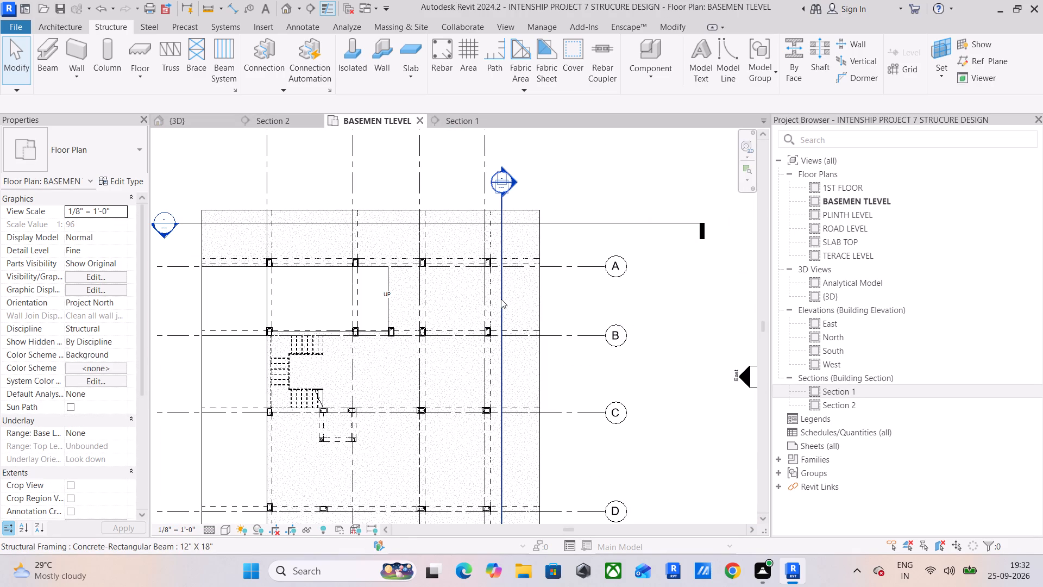
left_click(501, 299)
left_click_drag(503, 302, 447, 305)
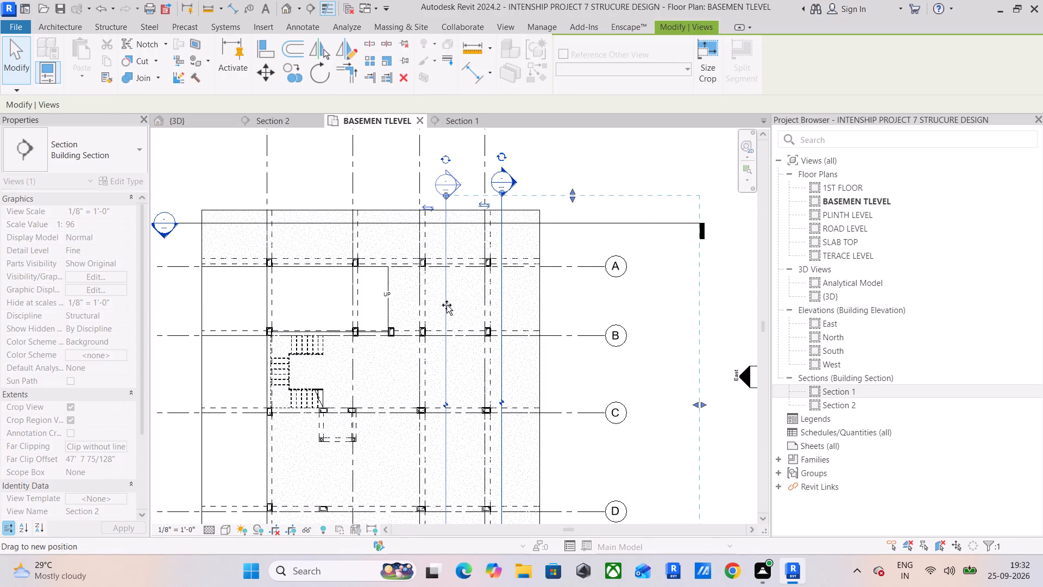
left_click_drag(447, 305, 442, 306)
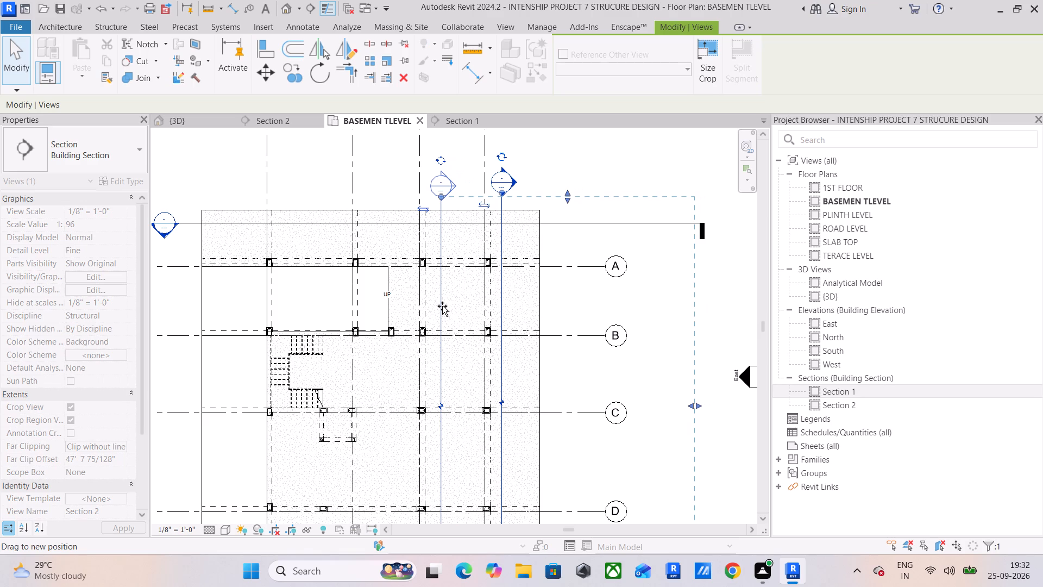
left_click_drag(442, 306, 394, 307)
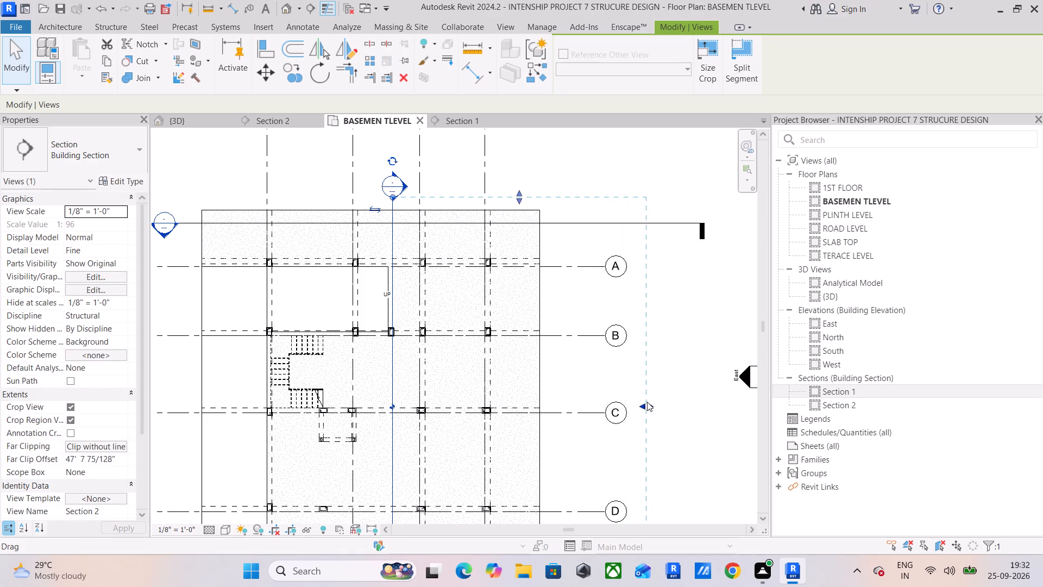
left_click_drag(643, 403, 448, 407)
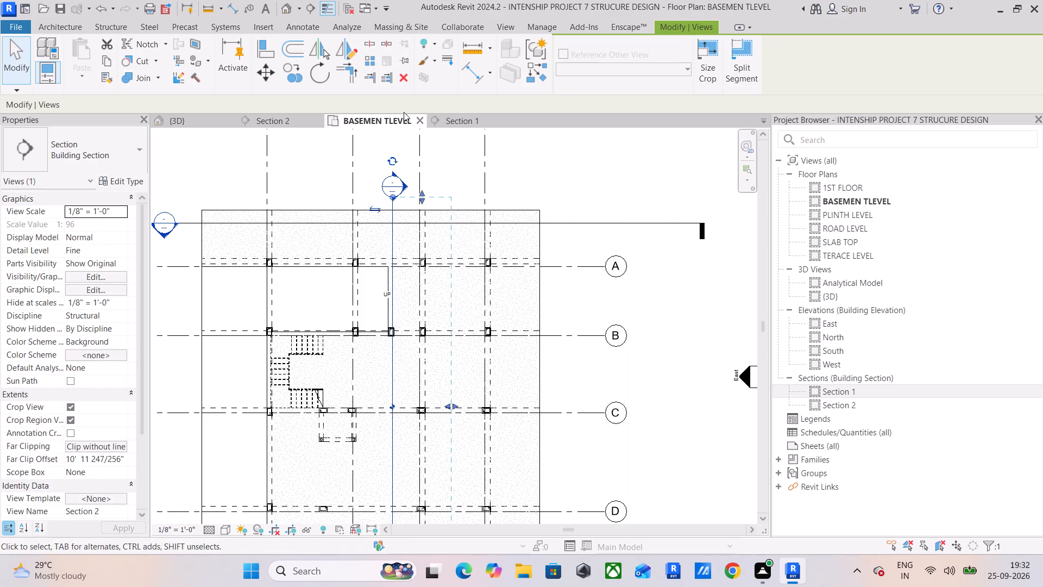
Examine the beams and columns in the repositioned Section 2, and compare them with Section 1 and the 3D view.
left_click(297, 119)
scroll(553, 284, "down", 4)
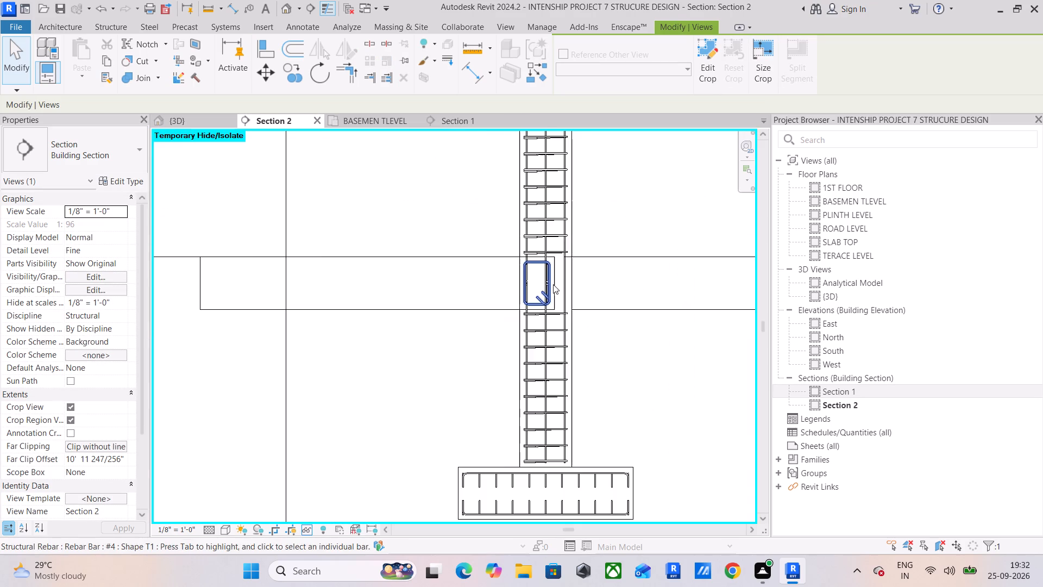
scroll(553, 284, "down", 5)
middle_click_drag(603, 296, 413, 315)
scroll(450, 298, "down", 7)
middle_click_drag(583, 309, 303, 321)
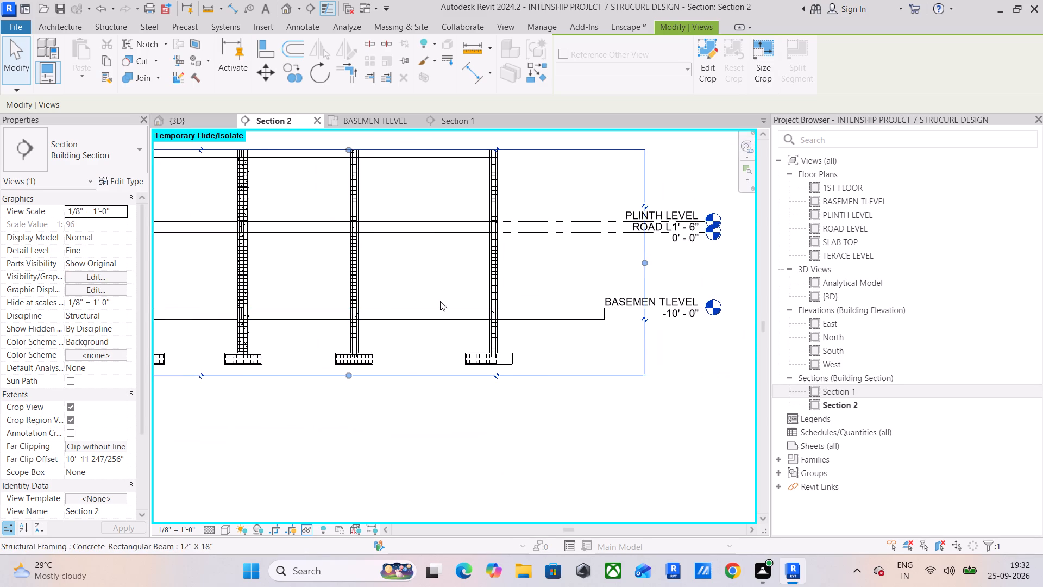
scroll(418, 287, "down", 4)
middle_click_drag(418, 287, 501, 298)
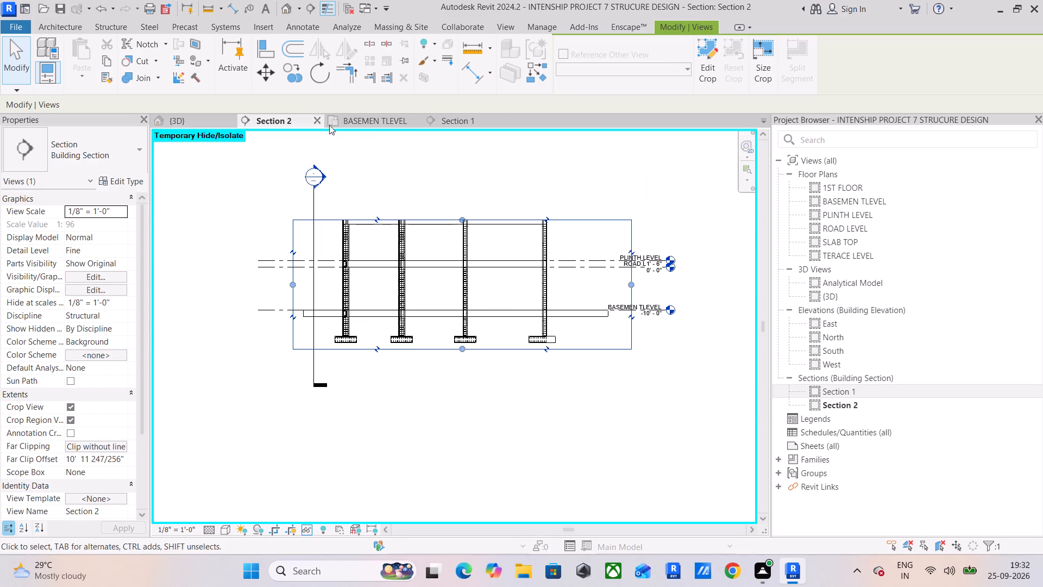
left_click(447, 122)
scroll(470, 293, "down", 6)
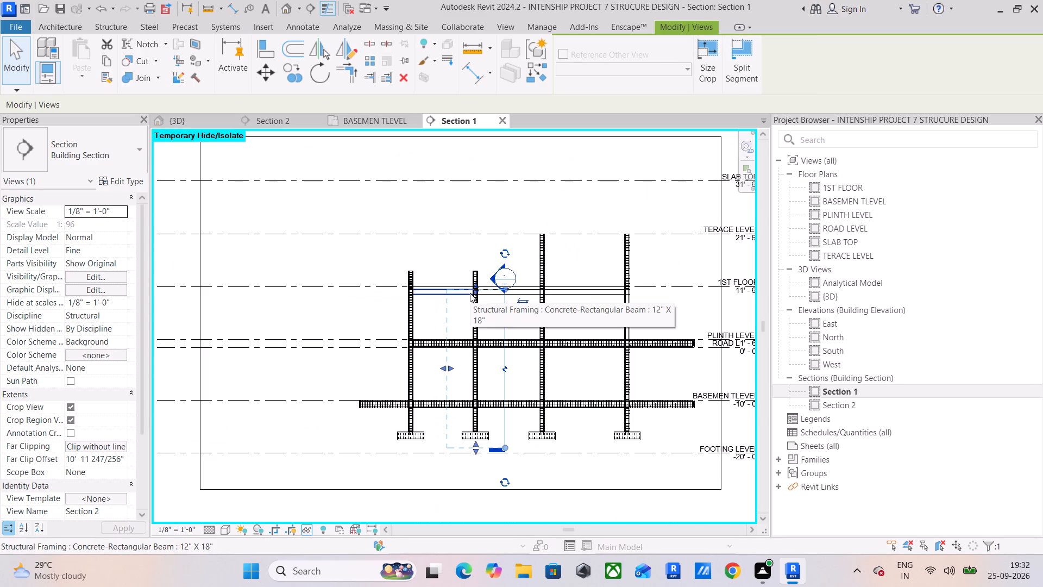
scroll(561, 320, "up", 2)
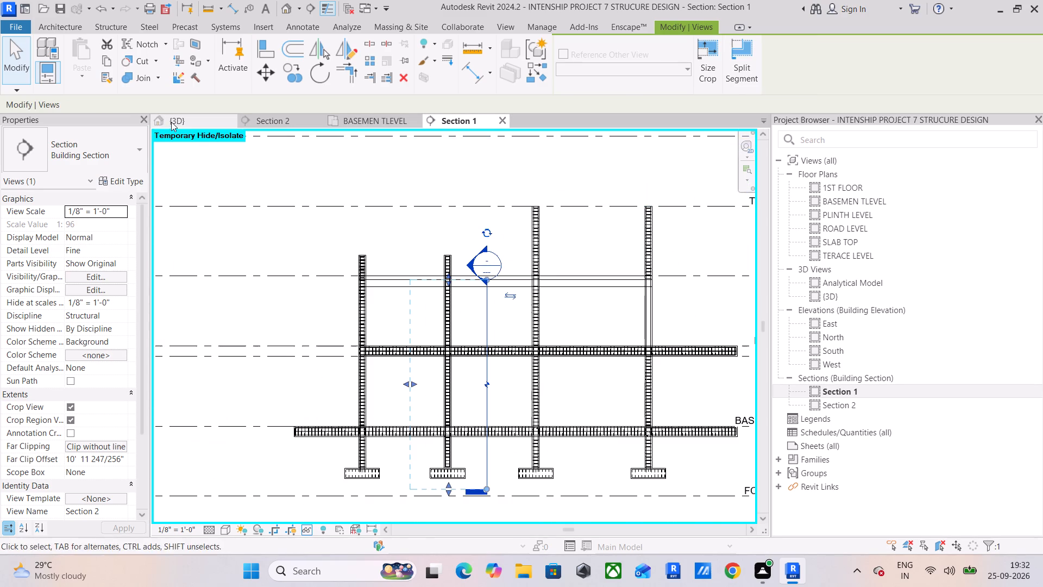
left_click(173, 120)
scroll(422, 271, "down", 6)
In the basement floor plan, move the Section 1 line between grids A and B, close to grid B.
left_click(376, 118)
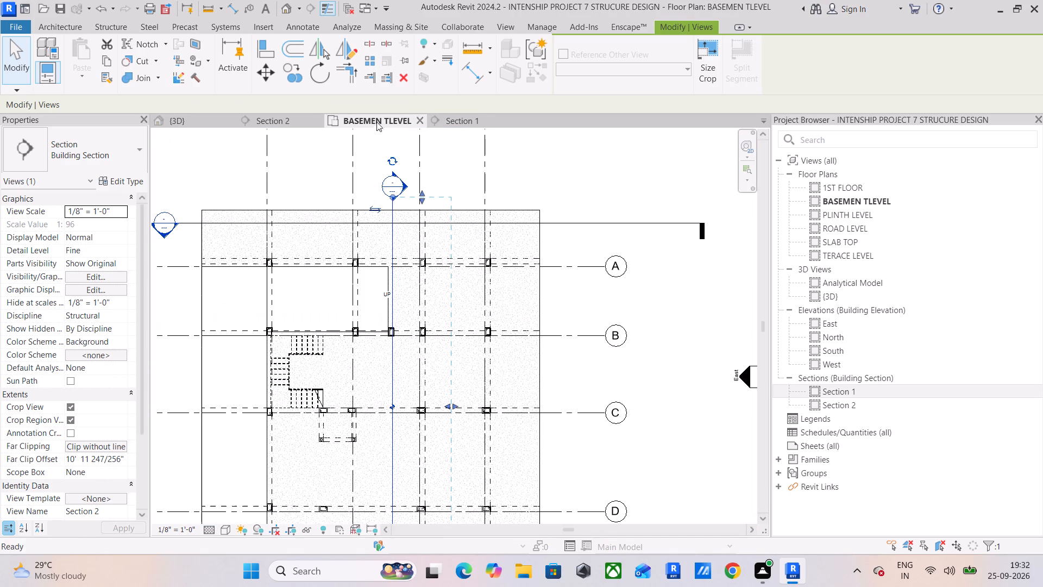
middle_click_drag(365, 333, 445, 301)
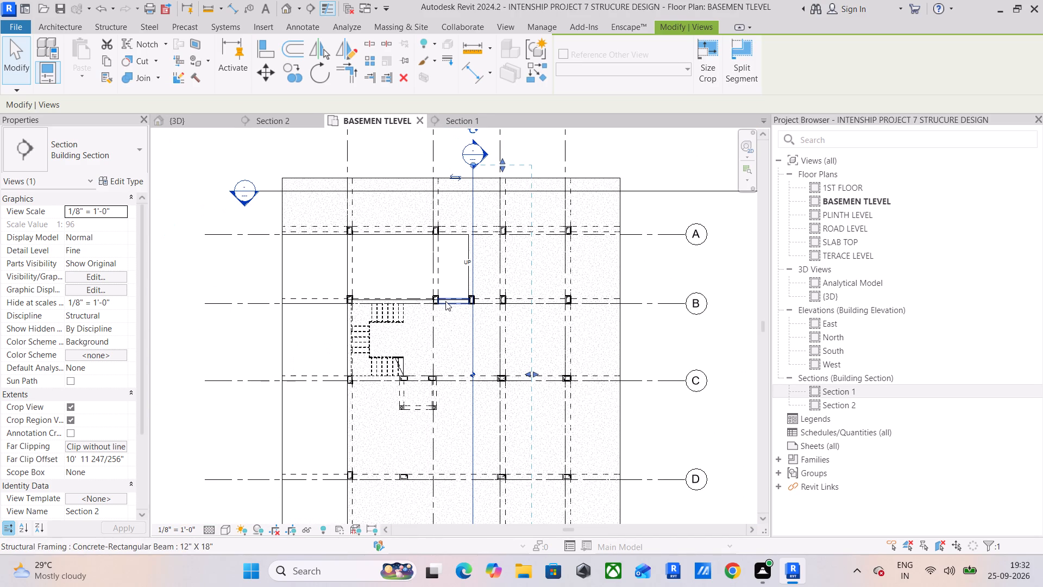
left_click(404, 195)
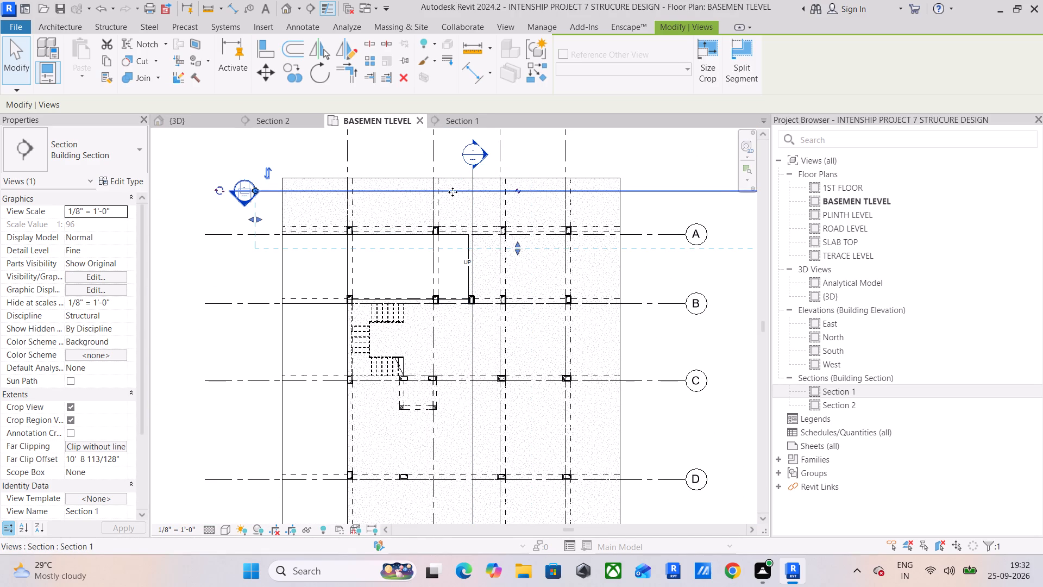
left_click_drag(410, 192, 406, 250)
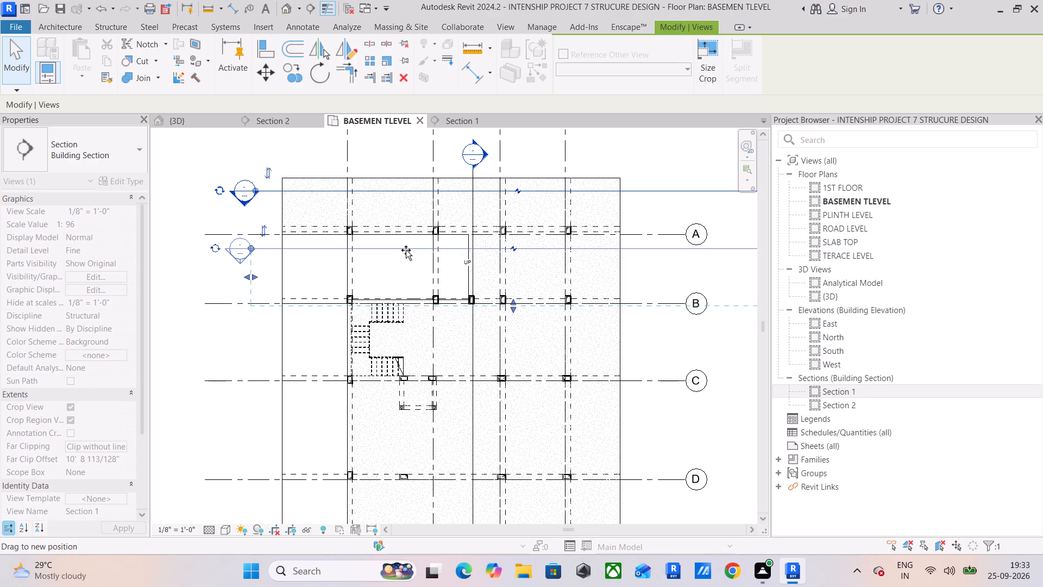
left_click_drag(406, 250, 406, 274)
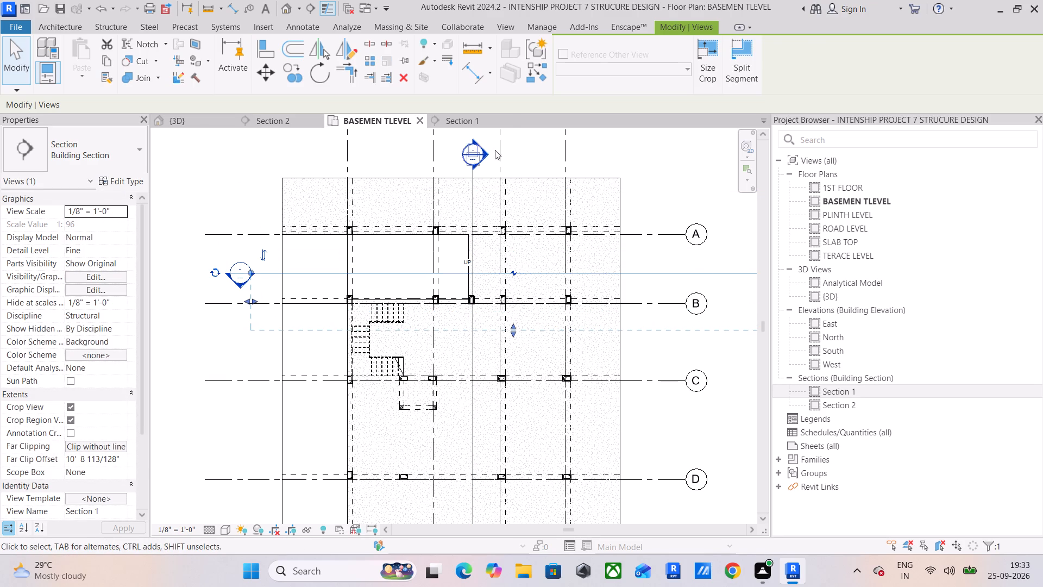
In Section 1, inspect the propagated basement-level beam's stirrups, longitudinal bars and hooked ends at its column joint.
left_click(456, 127)
middle_click_drag(535, 344, 488, 226)
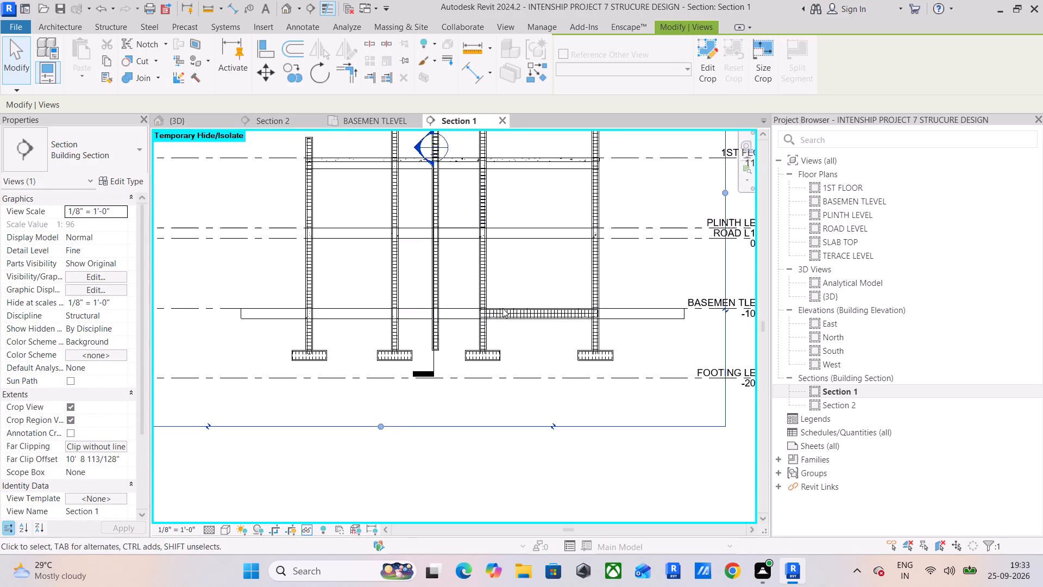
scroll(546, 328, "up", 9)
scroll(618, 308, "up", 1)
middle_click_drag(618, 308, 485, 335)
scroll(583, 323, "up", 5)
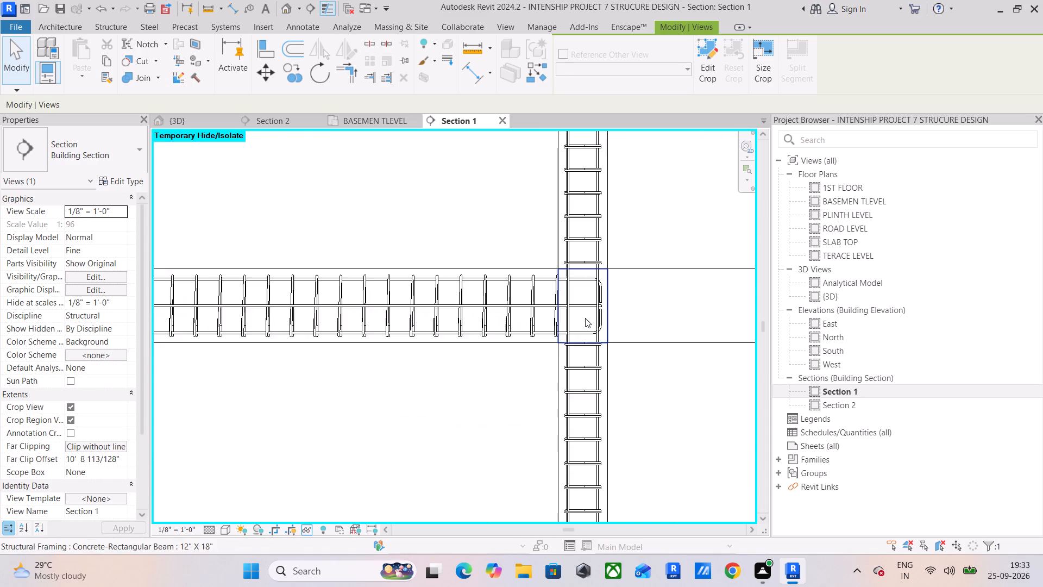
scroll(585, 318, "up", 6)
scroll(531, 321, "down", 6)
middle_click_drag(528, 322, 707, 316)
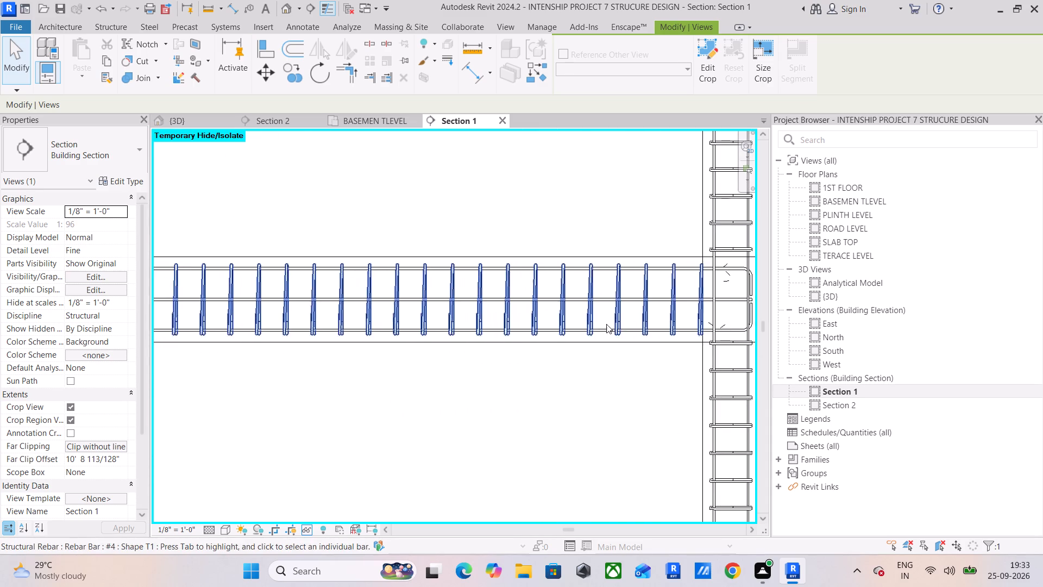
In Section 1, shift the column-side end of the basement beam's stirrup set slightly away from the column face.
scroll(556, 326, "down", 4)
middle_click_drag(540, 323, 799, 330)
scroll(425, 314, "up", 5)
scroll(321, 317, "up", 5)
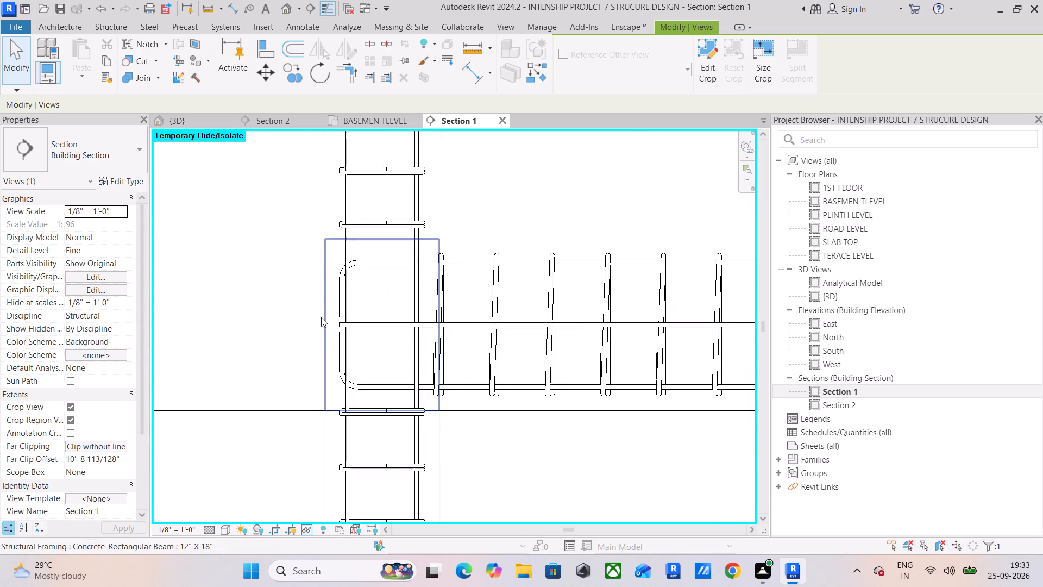
left_click(463, 304)
left_click_drag(462, 322, 472, 322)
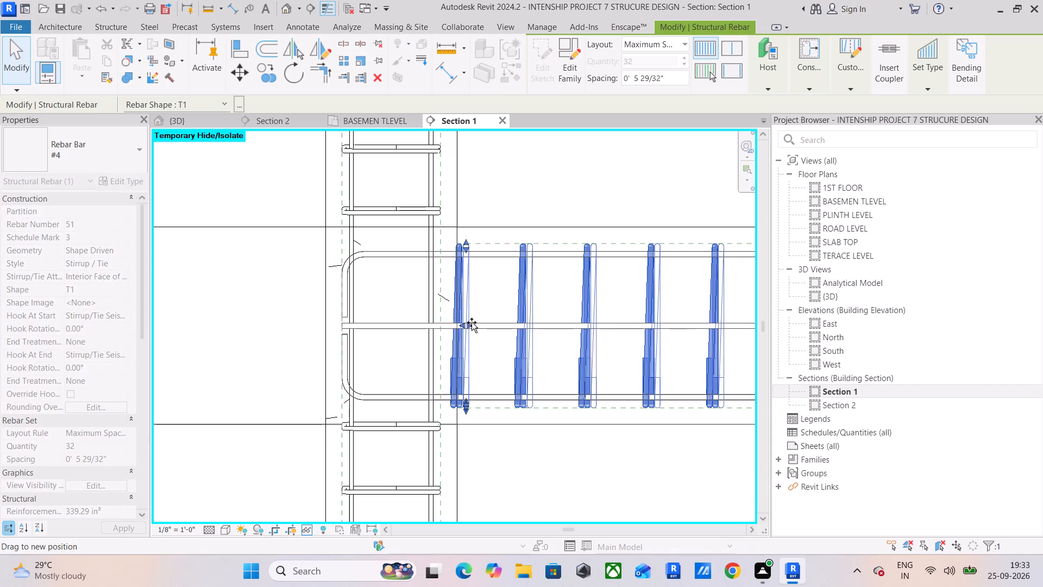
left_click_drag(472, 322, 469, 326)
left_click(517, 178)
Propagate the adjusted beam's rebar to the unreinforced 12" x 18" basement beam two bays away in Section 1.
scroll(518, 292, "down", 5)
middle_click_drag(530, 294, 363, 336)
scroll(362, 336, "up", 1)
scroll(362, 335, "down", 6)
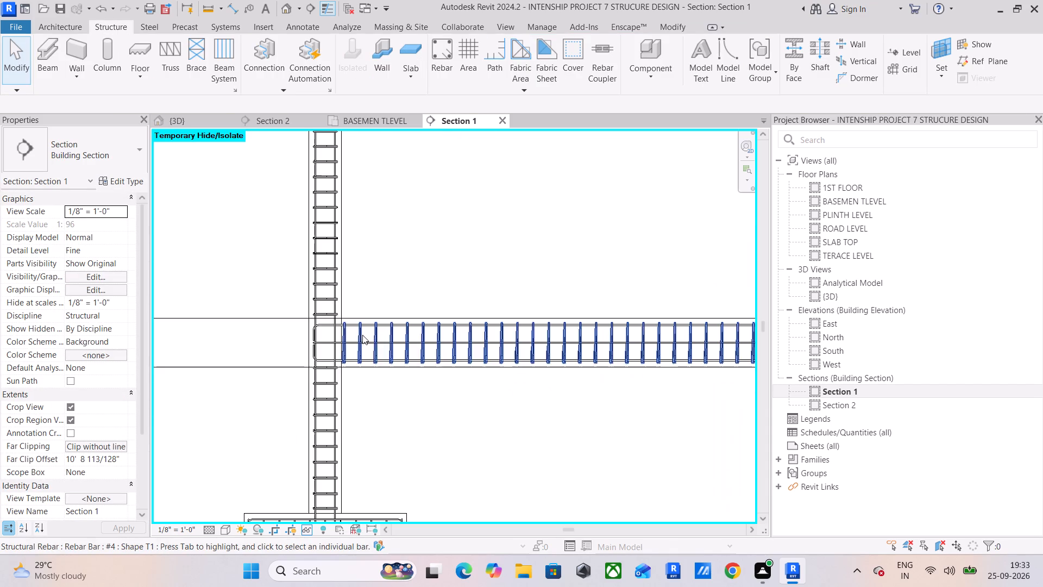
middle_click_drag(381, 344, 436, 265)
scroll(436, 276, "down", 5)
middle_click_drag(481, 303, 407, 351)
scroll(550, 323, "up", 3)
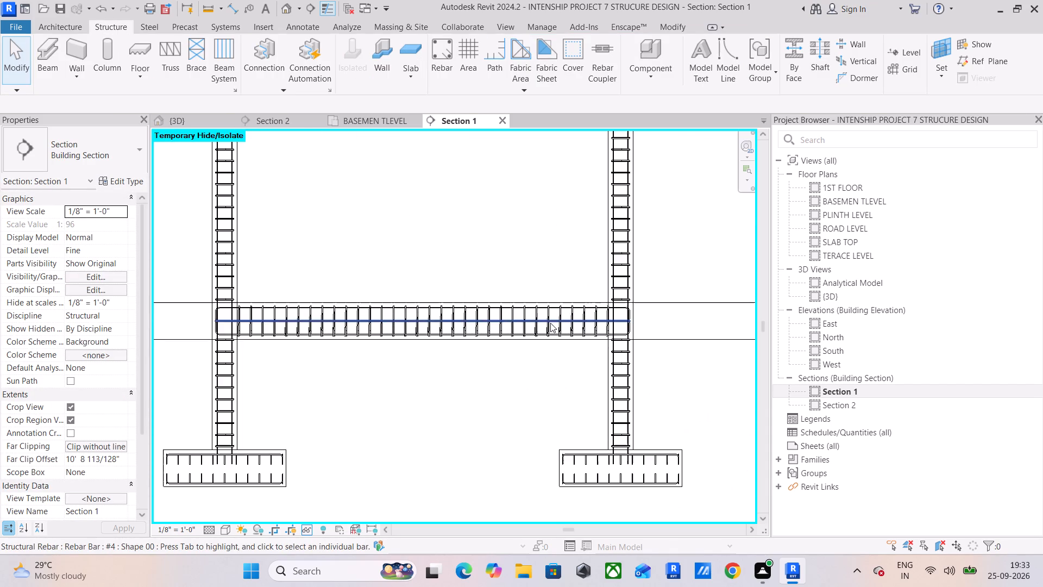
scroll(550, 323, "down", 3)
scroll(536, 303, "up", 4)
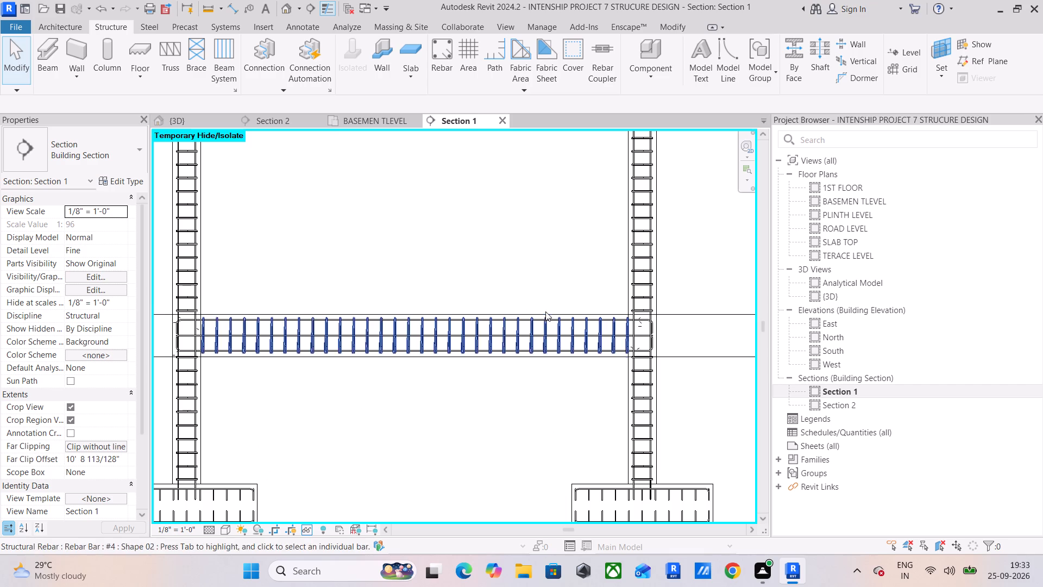
left_click(545, 310)
left_click(881, 64)
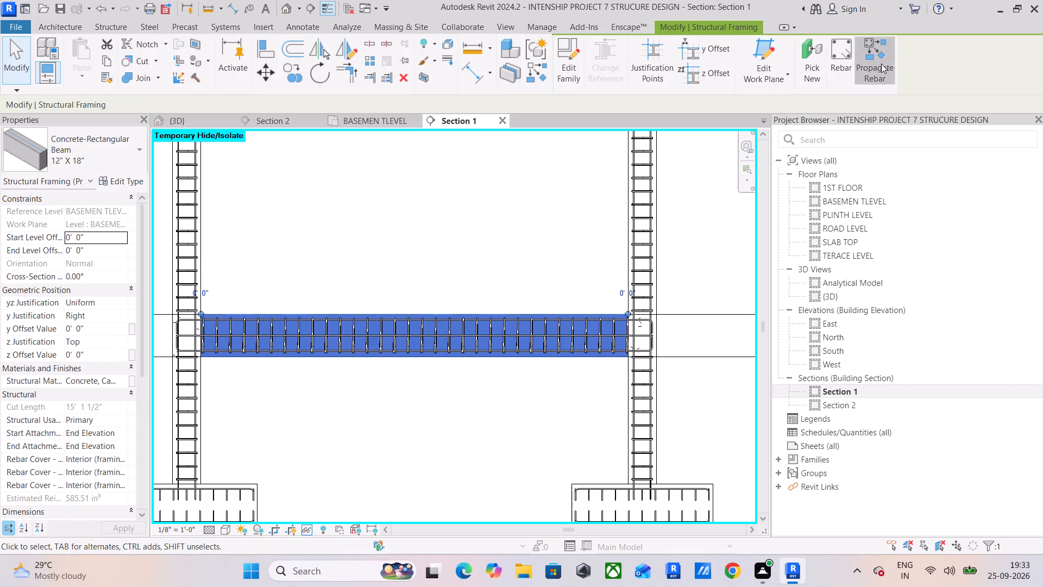
scroll(579, 298, "down", 5)
middle_click_drag(555, 284, 714, 249)
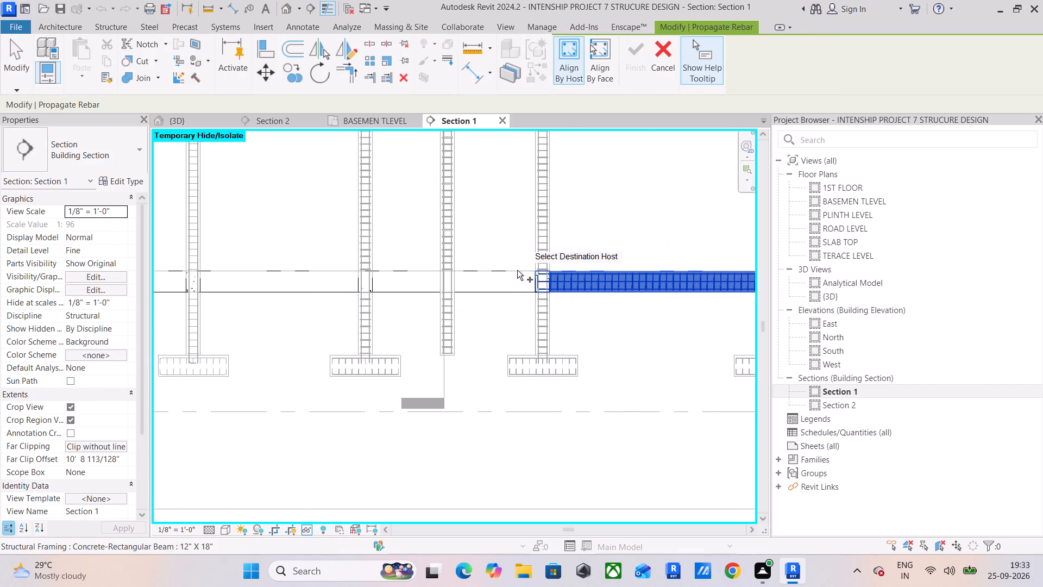
left_click(319, 271)
Inspect the propagated stirrups, longitudinal bars and hooked ends at the column joints on both ends of the beam.
scroll(204, 273, "up", 5)
middle_click_drag(202, 277, 207, 278)
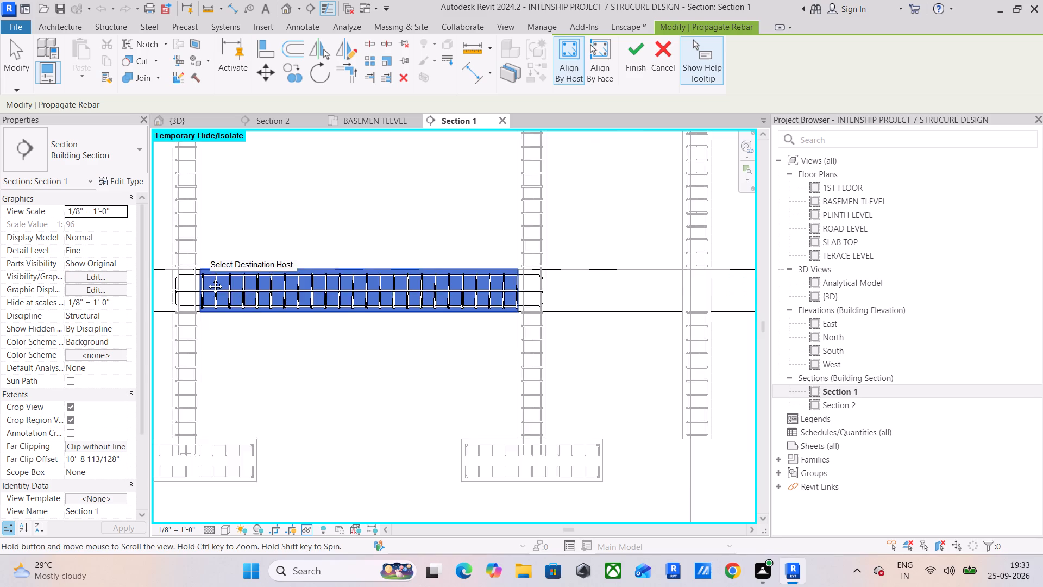
middle_click_drag(207, 278, 407, 288)
scroll(411, 292, "up", 5)
scroll(342, 307, "up", 5)
scroll(388, 313, "down", 6)
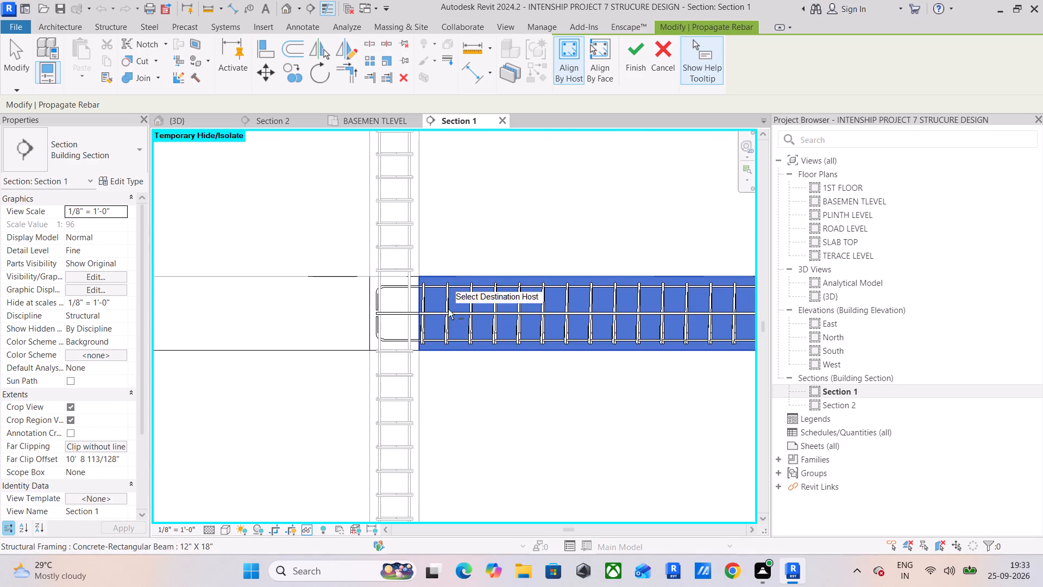
middle_click_drag(448, 309, 169, 280)
scroll(169, 282, "up", 1)
scroll(433, 288, "down", 4)
middle_click_drag(575, 288, 393, 291)
scroll(465, 274, "up", 6)
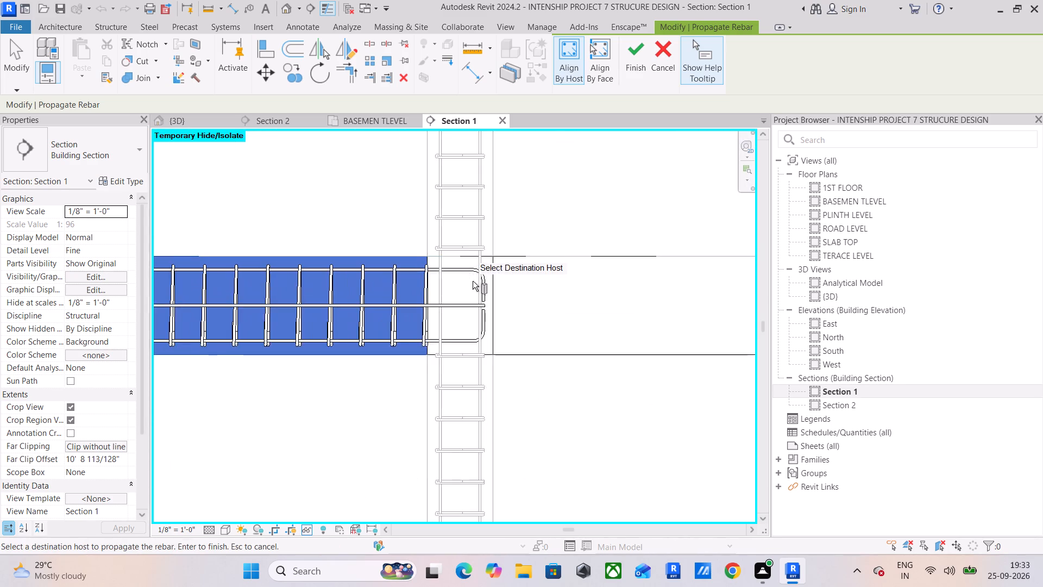
scroll(473, 281, "up", 4)
scroll(473, 281, "down", 11)
middle_click_drag(481, 287, 803, 281)
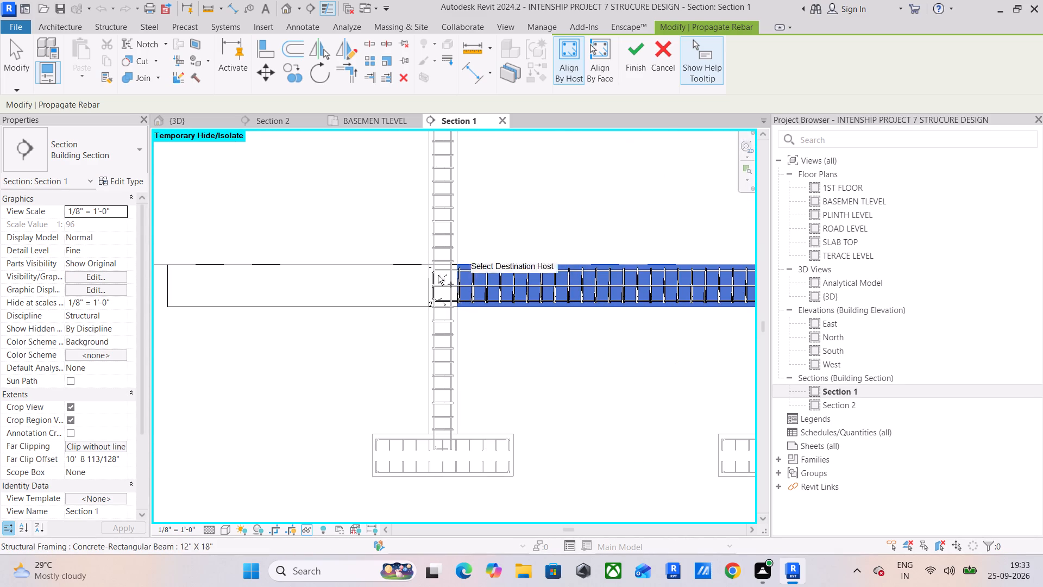
Try to propagate the same rebar to the overhanging beam beyond the end column, and finish the propagation.
left_click(366, 268)
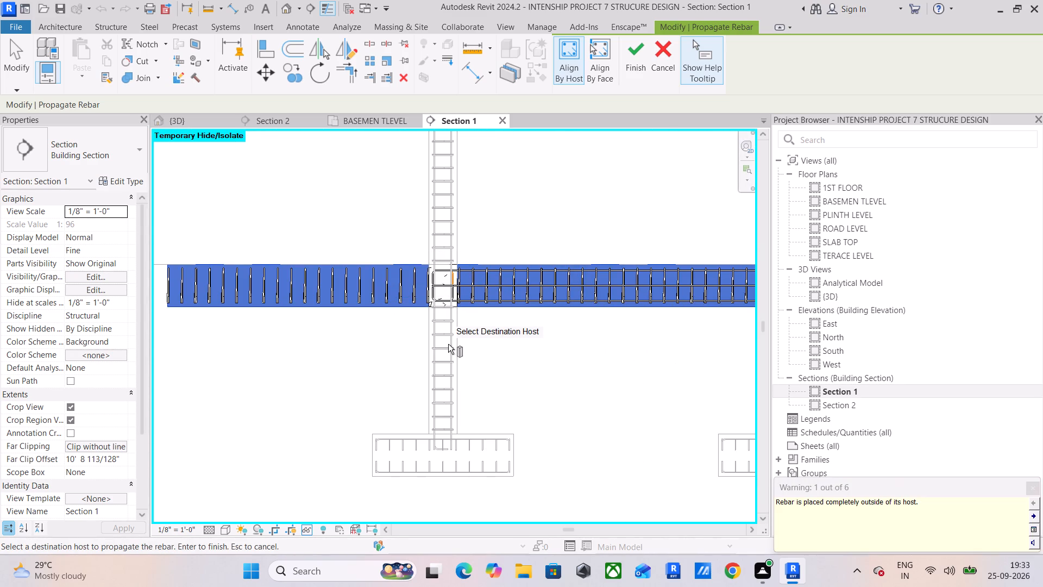
key("ctrl+z")
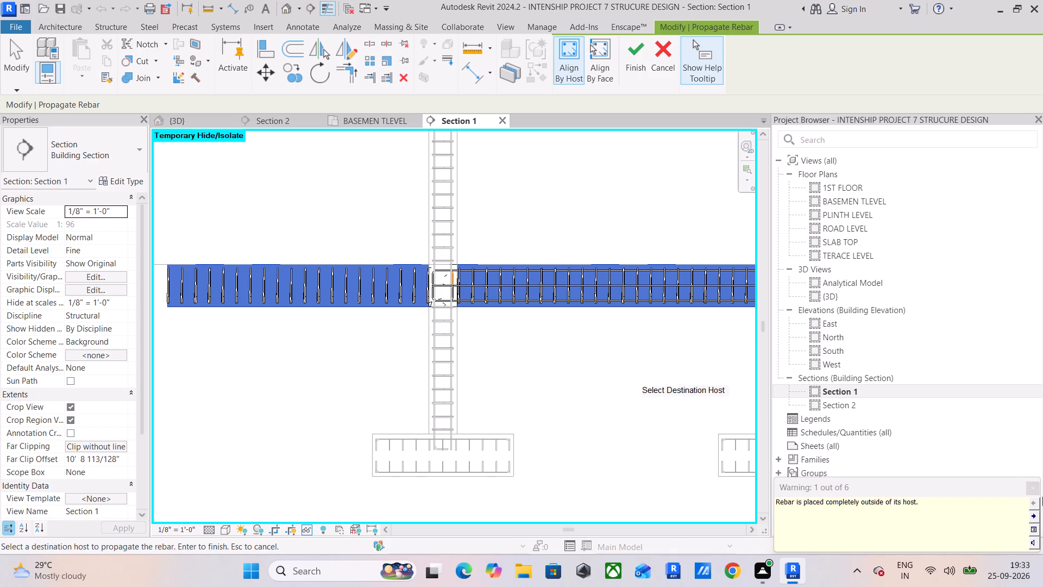
left_click(1025, 485)
left_click(1033, 484)
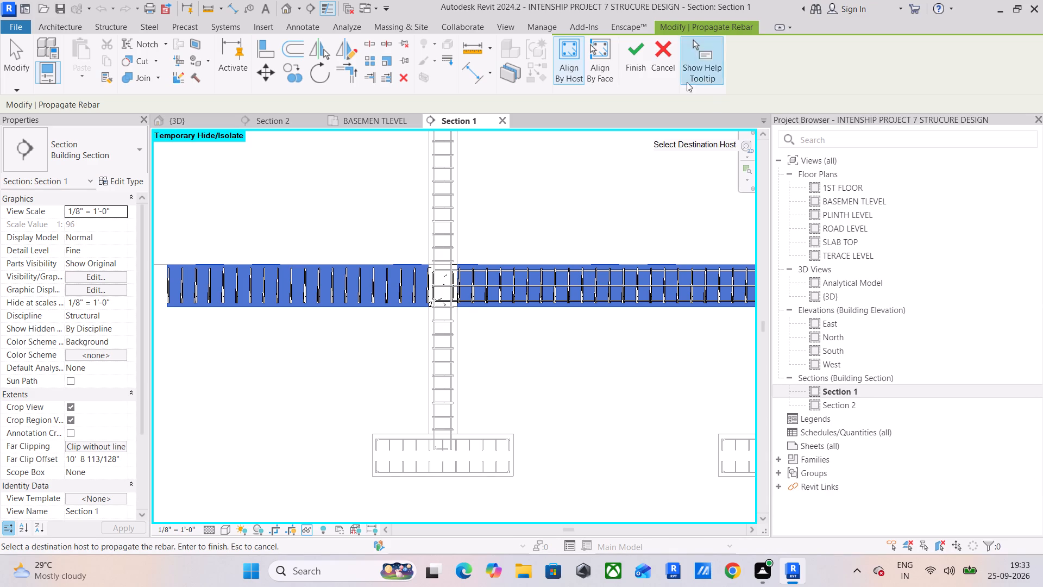
left_click(634, 57)
Delete the propagated stirrup set from the overhanging beam.
left_click(371, 285)
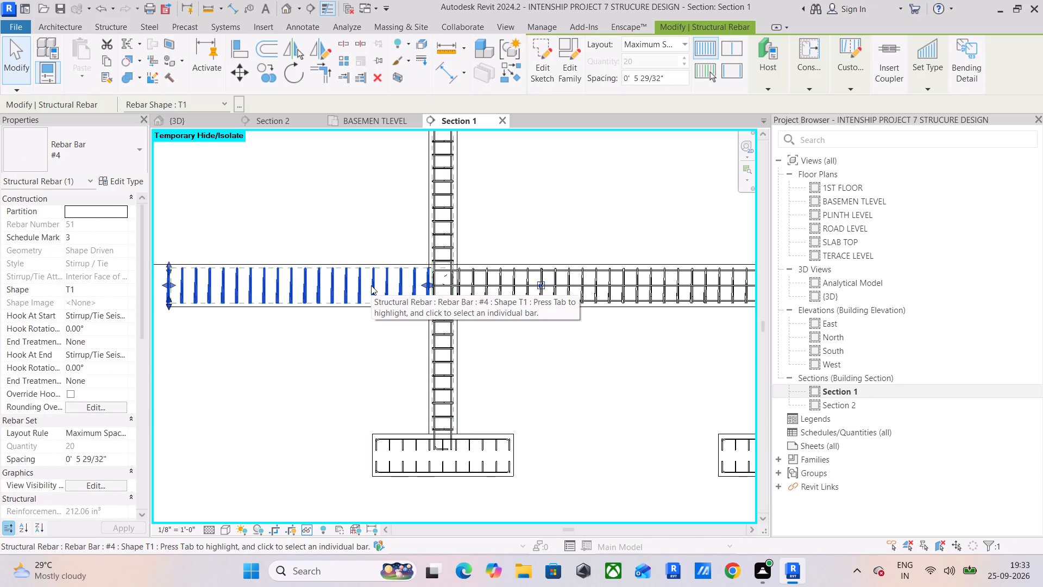
key("Delete")
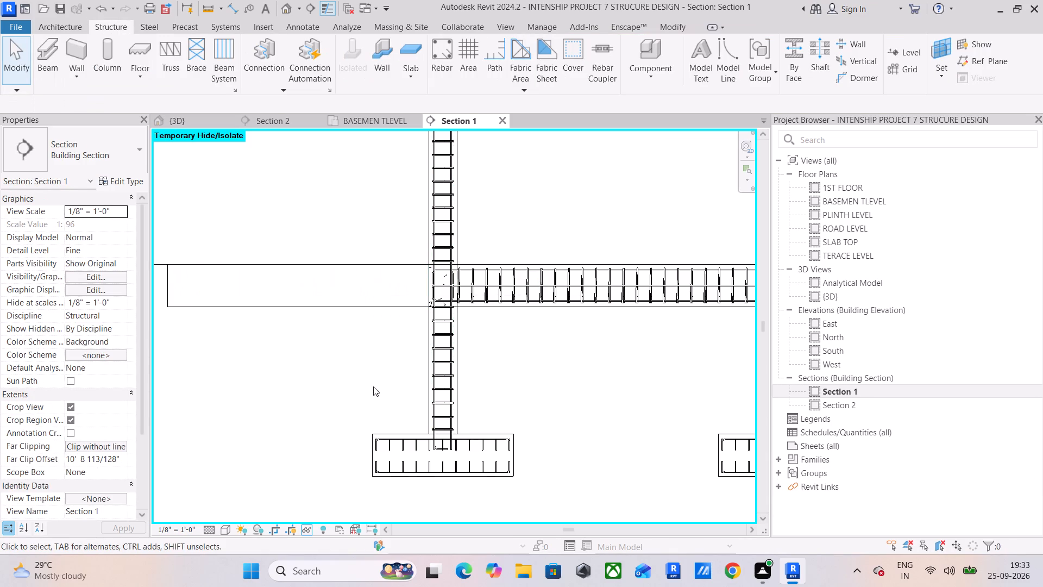
In the 3D view, propagate a reinforced basement beam's rebar to four 12" x 18" beams in two crosswise basement rows.
scroll(369, 383, "down", 6)
middle_click_drag(371, 382, 352, 352)
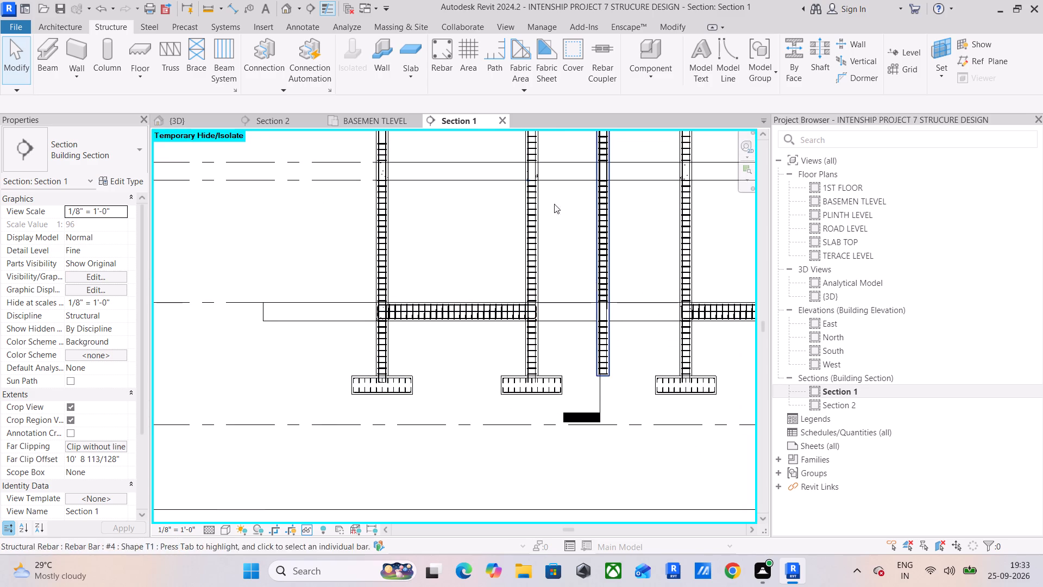
left_click(194, 126)
scroll(342, 329, "up", 6)
scroll(404, 318, "up", 5)
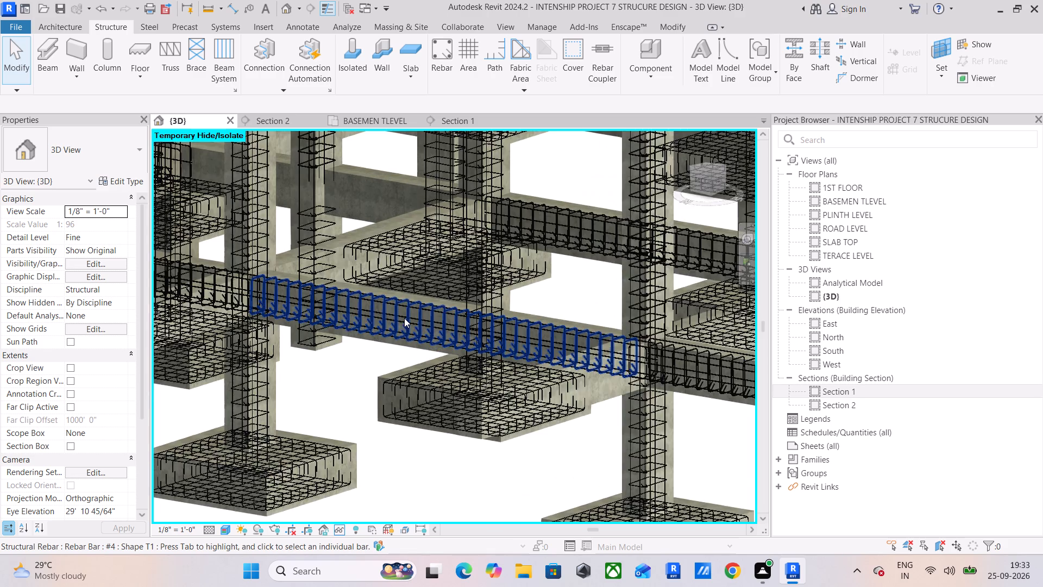
scroll(561, 307, "up", 9)
left_click(568, 333)
scroll(677, 244, "down", 6)
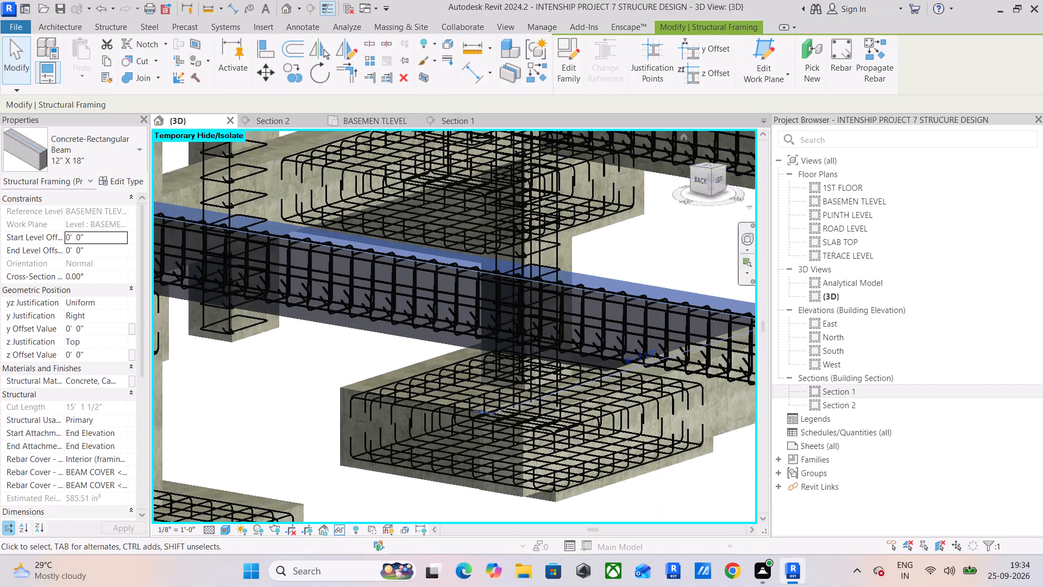
left_click(866, 70)
scroll(684, 207, "down", 5)
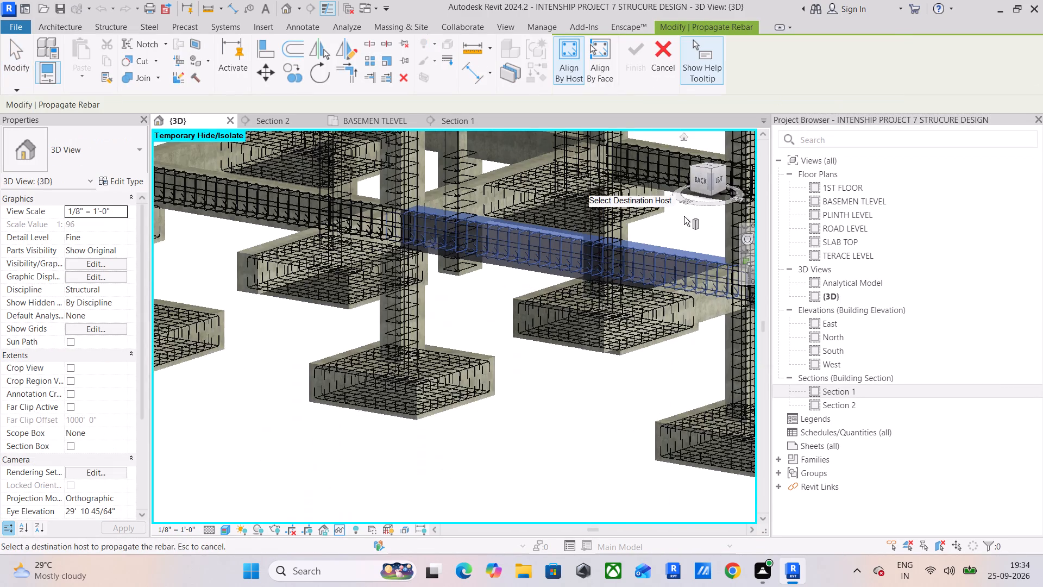
middle_click_drag(684, 216, 673, 399)
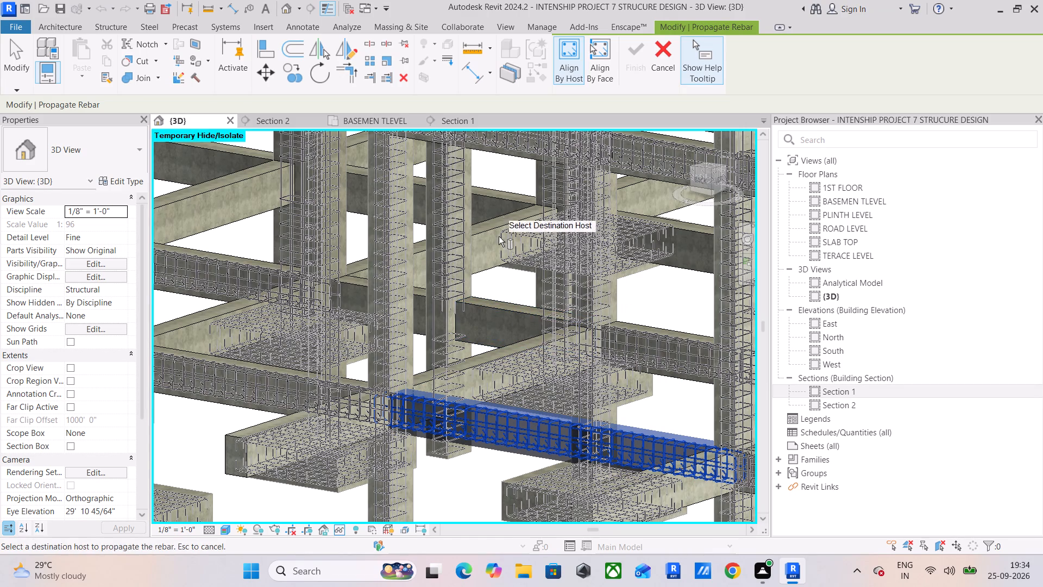
left_click(488, 230)
left_click(237, 314)
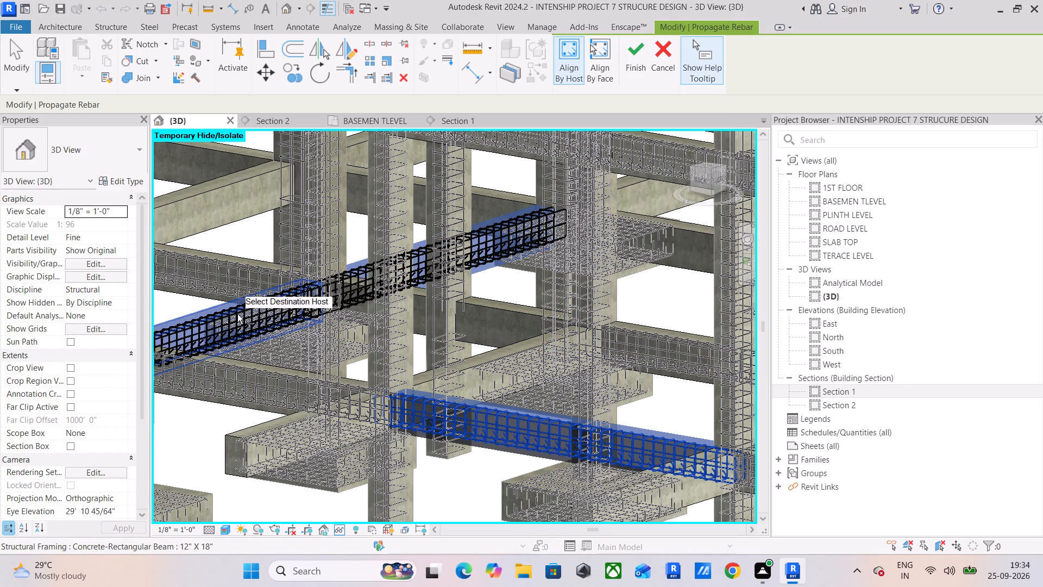
middle_click_drag(244, 316, 451, 357)
left_click(409, 239)
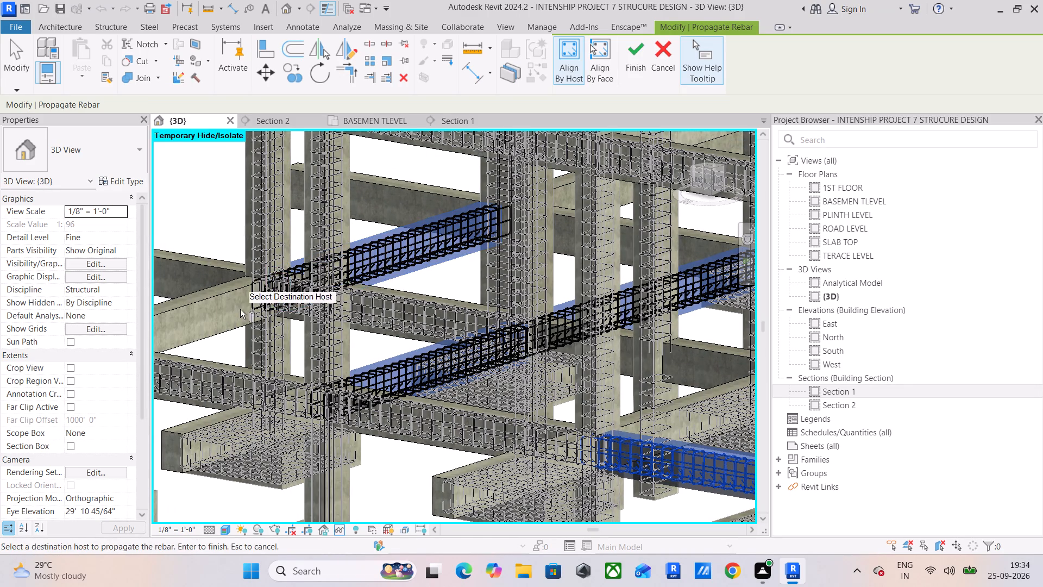
left_click(172, 311)
Extend the propagation to the unreinforced basement beams in the row behind and parallel to the source beam.
scroll(174, 315, "down", 4)
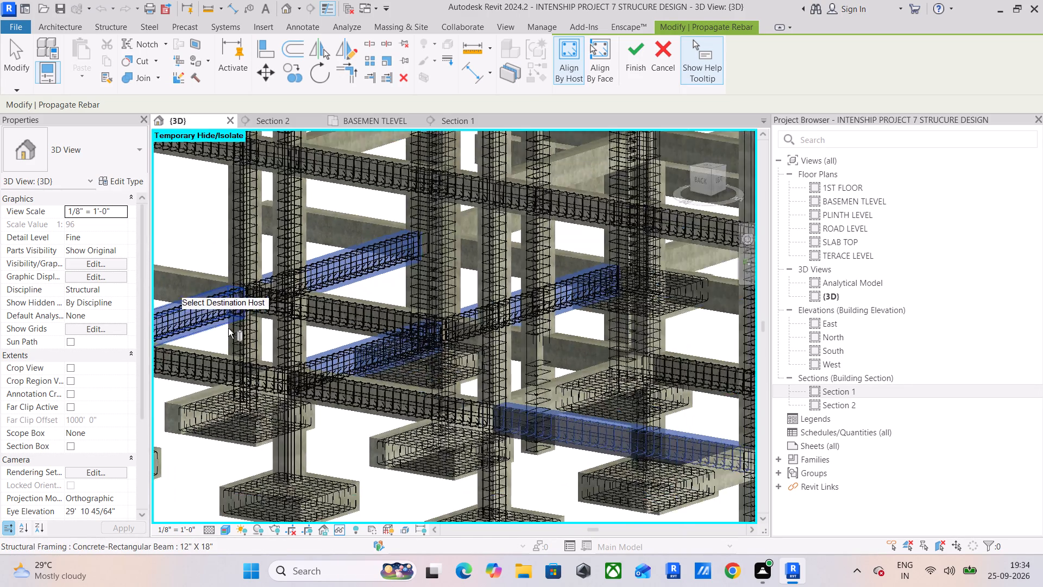
middle_click_drag(243, 329, 364, 332)
middle_click_drag(370, 338, 451, 350)
middle_click_drag(488, 354, 282, 397)
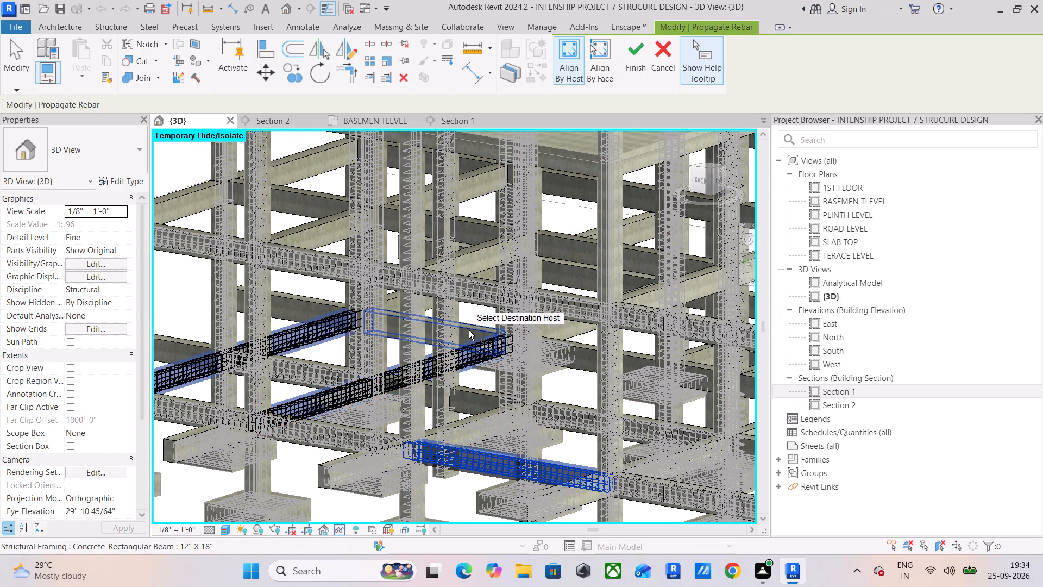
left_click(469, 330)
middle_click_drag(542, 357, 309, 353)
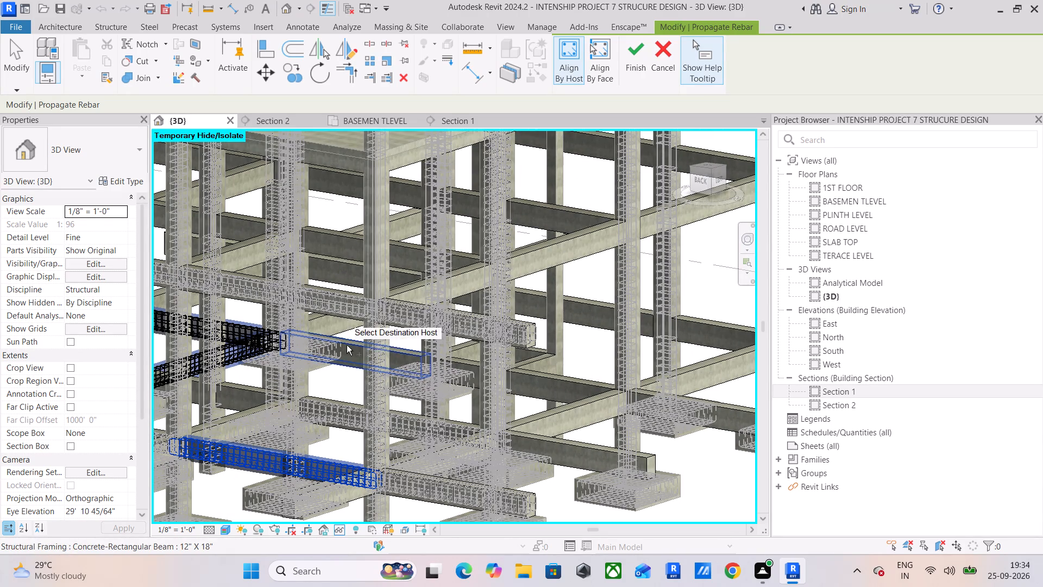
left_click(347, 345)
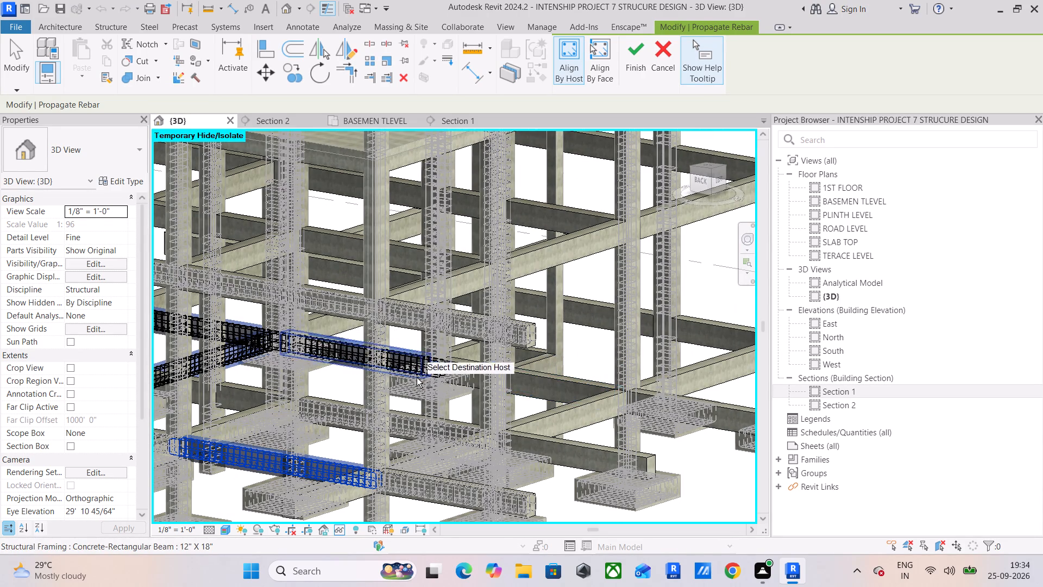
scroll(454, 360, "up", 5)
left_click(480, 365)
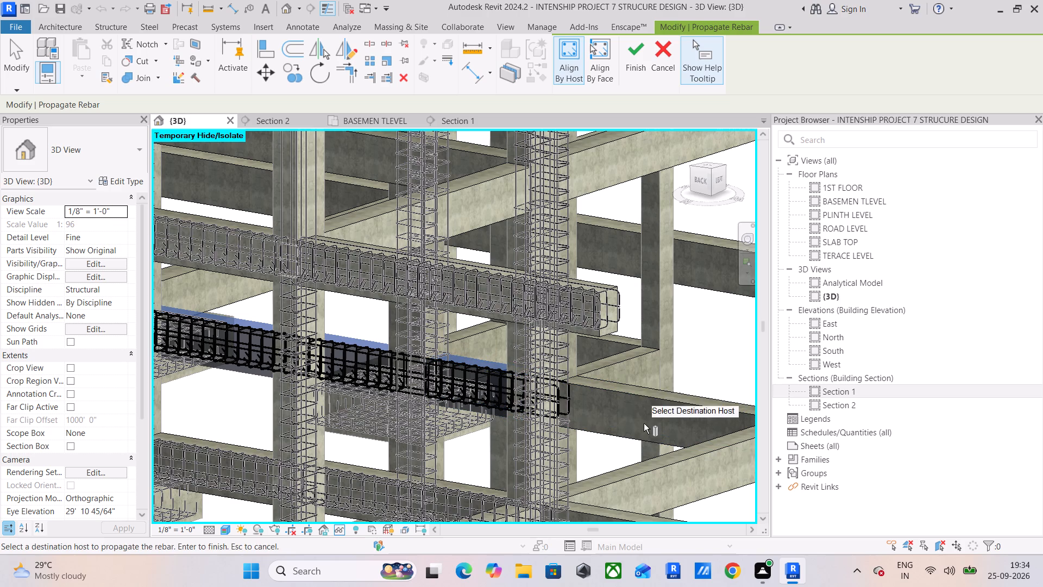
left_click(634, 394)
Propagate the rebar to the three beams of the crosswise basement row starting at the source beam's end column.
scroll(636, 378, "down", 1)
middle_click_drag(636, 378, 323, 315)
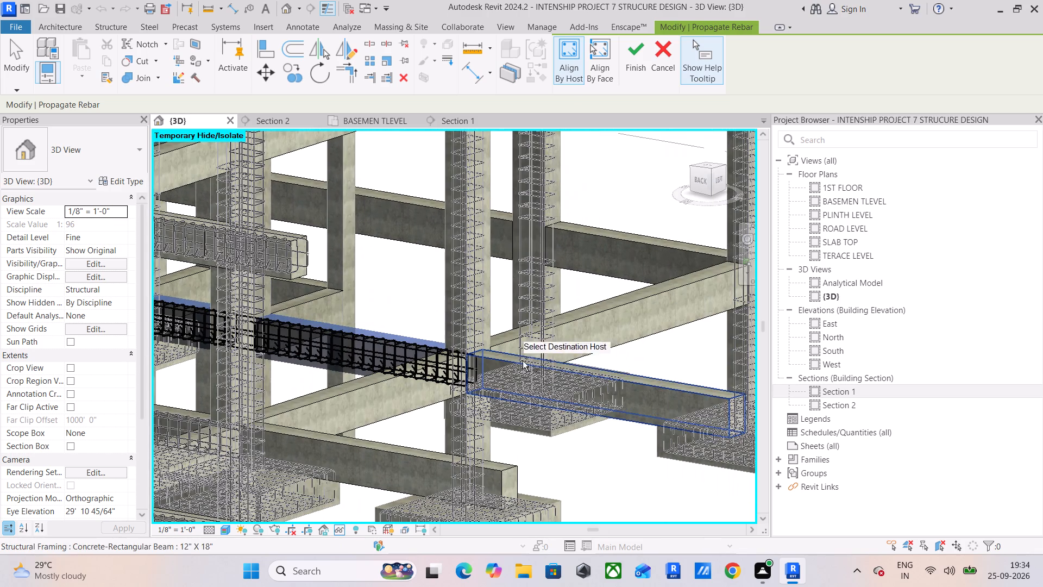
left_click(337, 396)
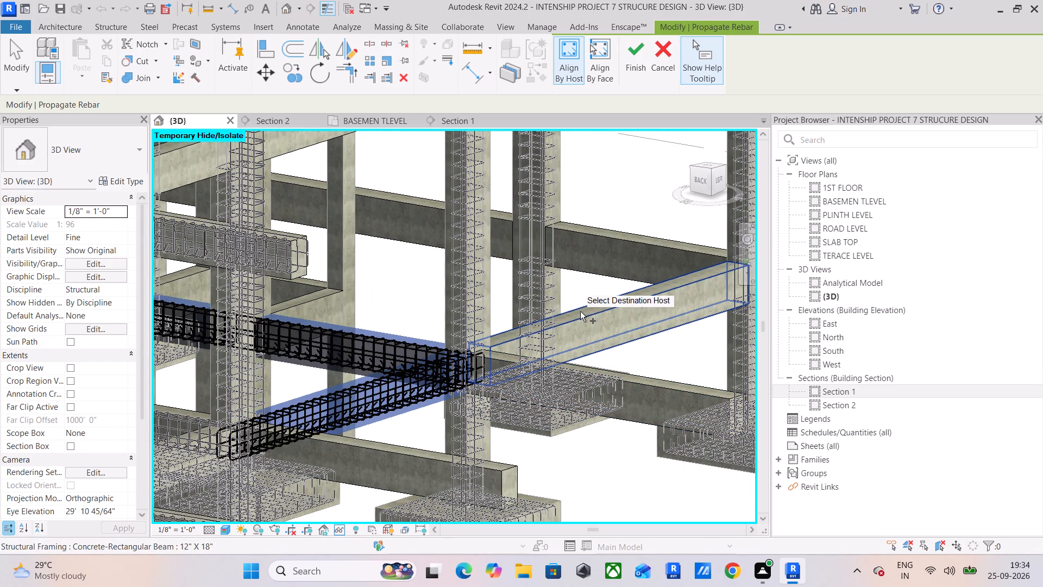
left_click(580, 311)
middle_click_drag(444, 383, 567, 314)
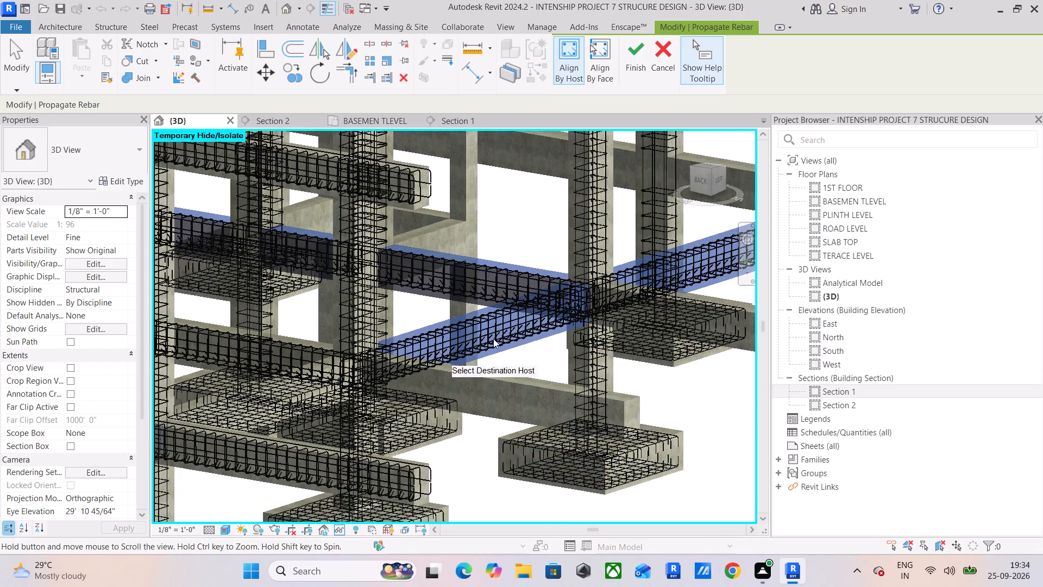
left_click(251, 389)
Propagate the rebar to the three crosswise beams directly above that row, one level higher.
scroll(260, 395, "down", 5)
middle_click_drag(271, 397, 370, 423)
left_click(362, 272)
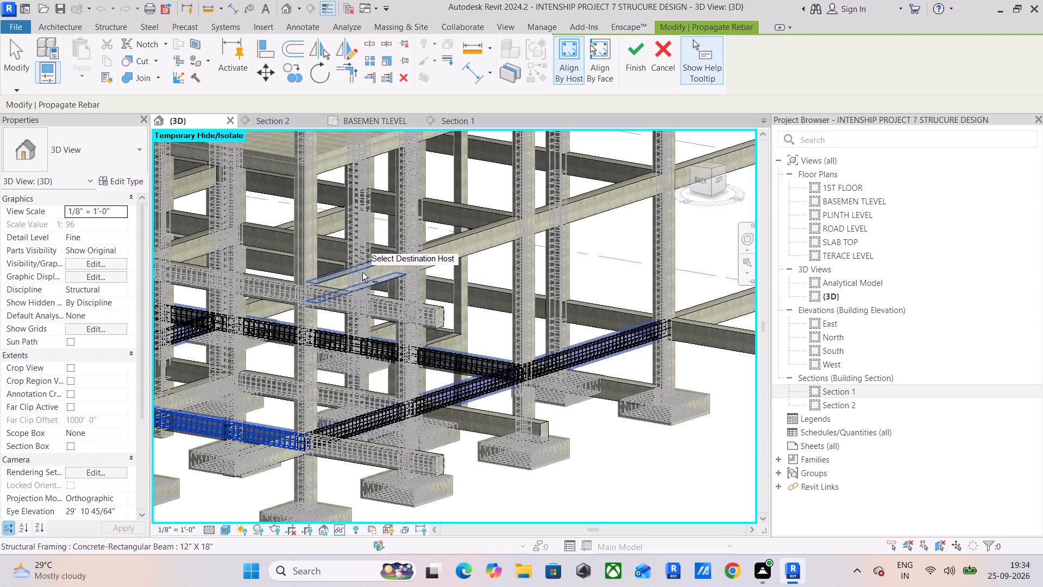
left_click(455, 237)
left_click(577, 196)
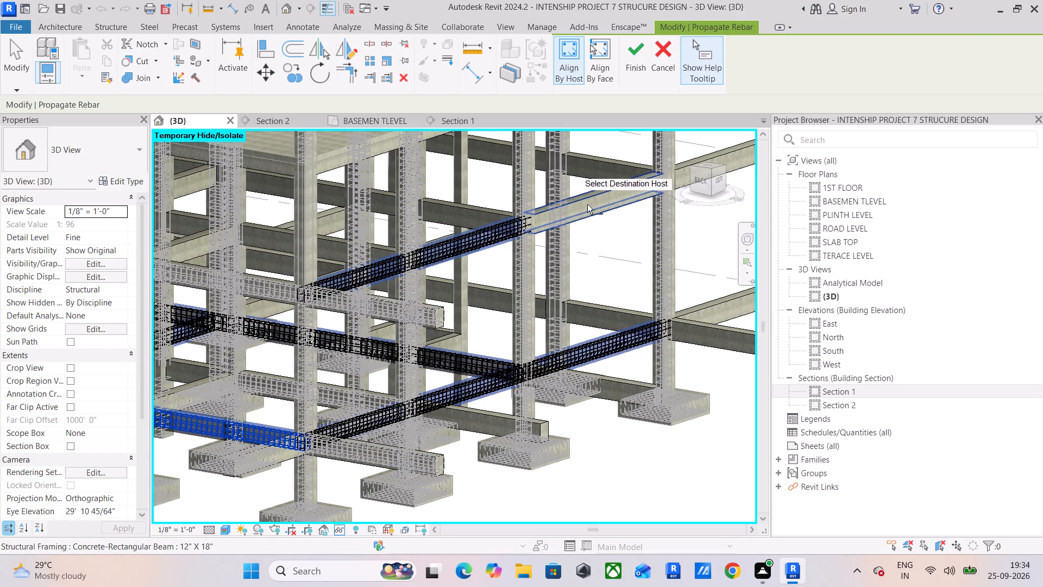
Extend the rebar propagation to five plinth-level beams, three parallel to the source beam and two crosswise.
middle_click_drag(597, 224, 492, 334)
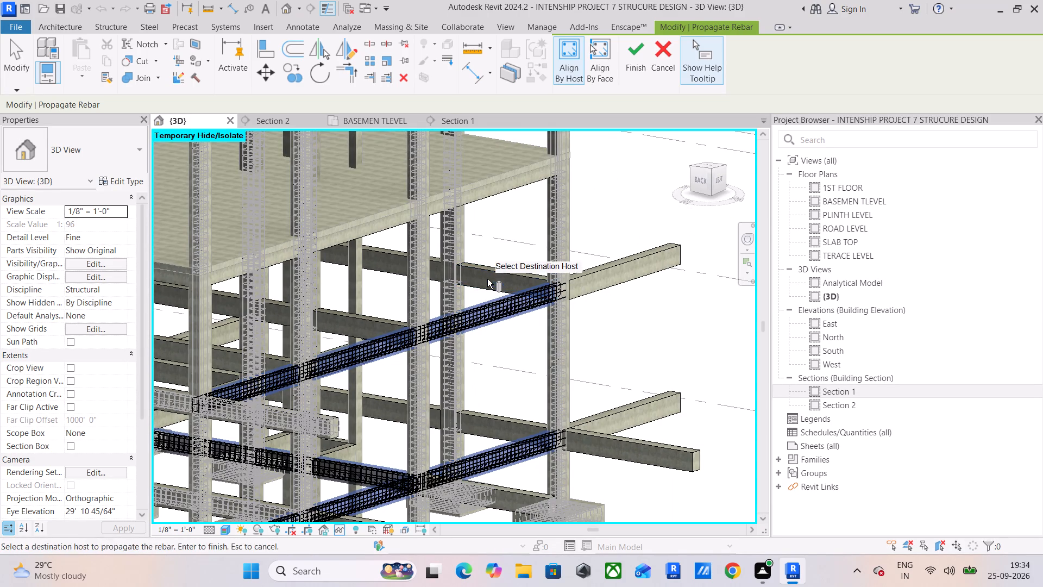
left_click(489, 270)
left_click(388, 255)
middle_click_drag(382, 273, 566, 247)
left_click(349, 318)
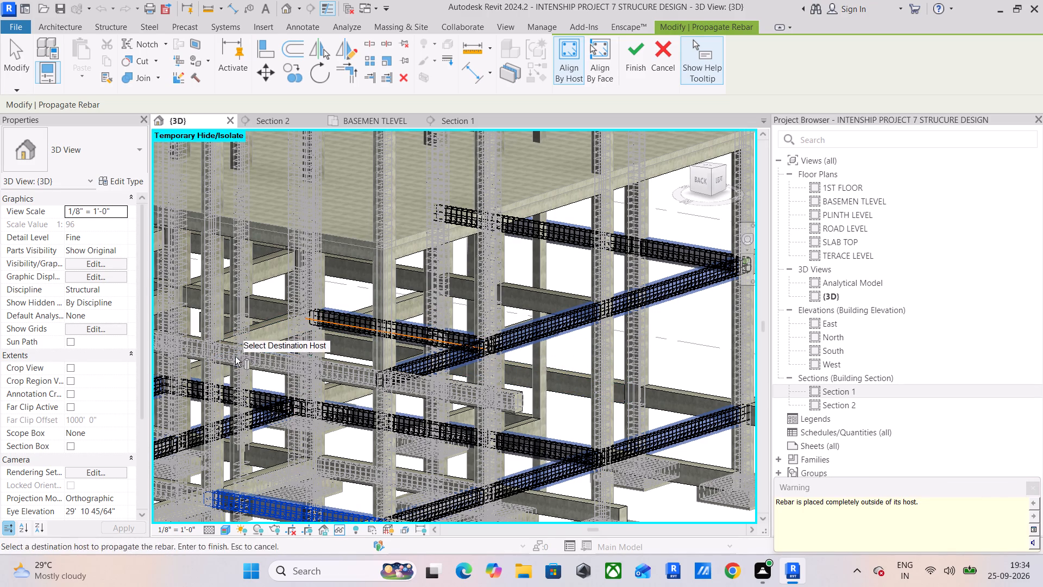
left_click(263, 332)
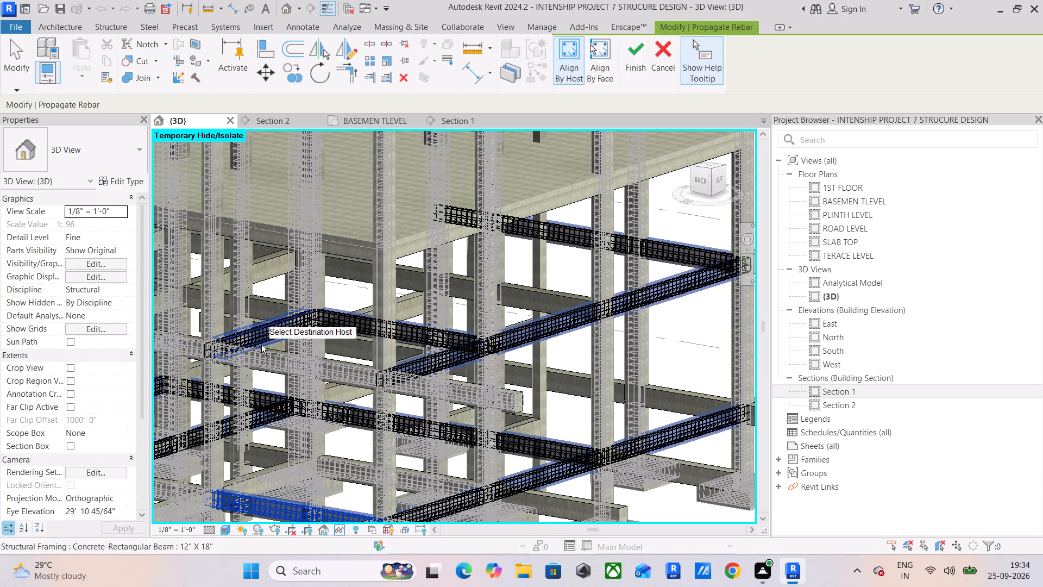
middle_click_drag(261, 345, 428, 304)
left_click(296, 264)
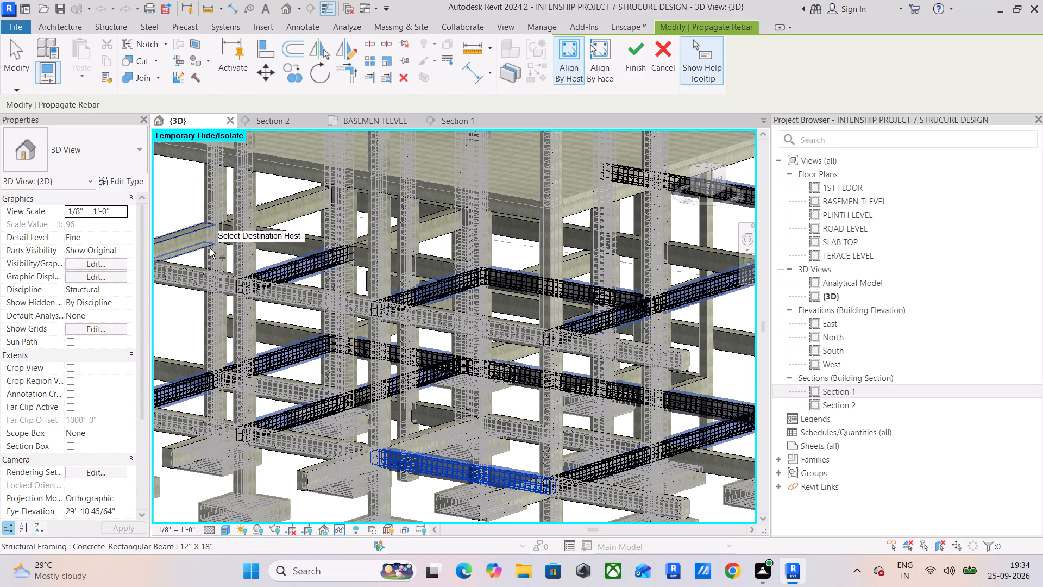
Propagate the rebar to six more plinth-level beams, two parallel to the source and four crosswise, and finish the propagation.
middle_click_drag(244, 268, 371, 359)
left_click(305, 332)
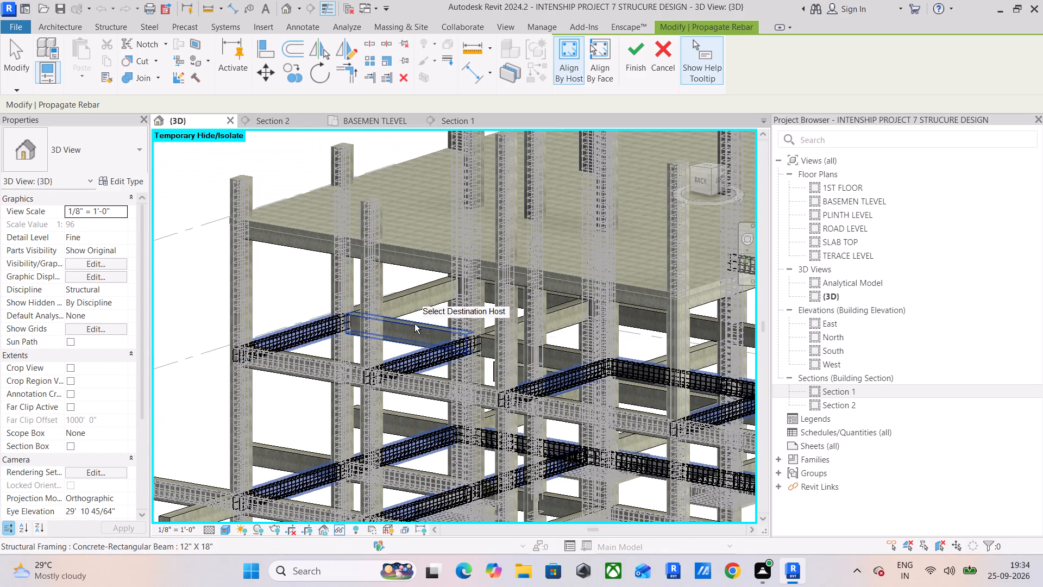
left_click(414, 324)
left_click(413, 295)
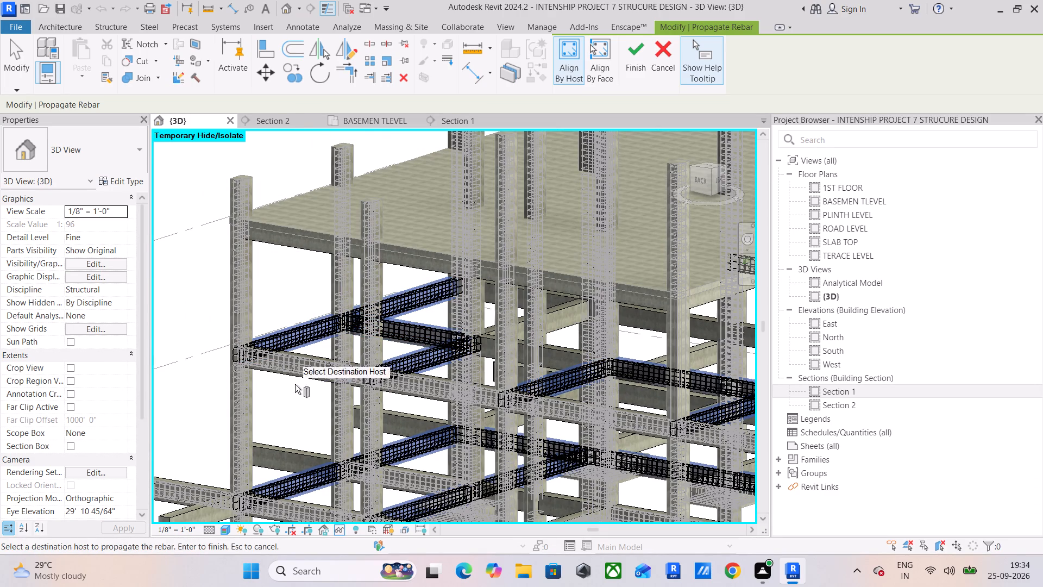
middle_click_drag(274, 413, 250, 365)
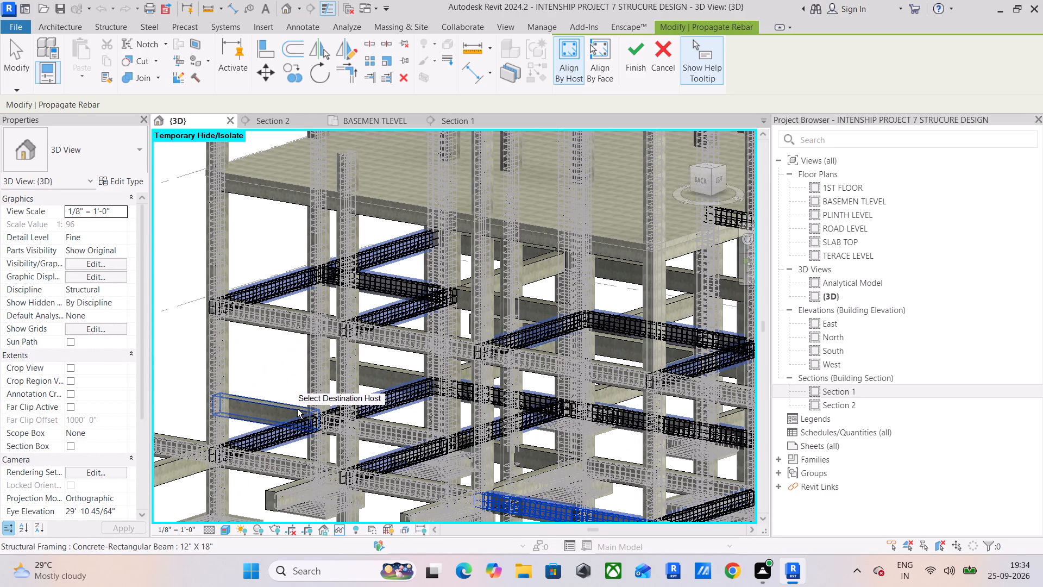
left_click(527, 265)
middle_click_drag(552, 302, 393, 356)
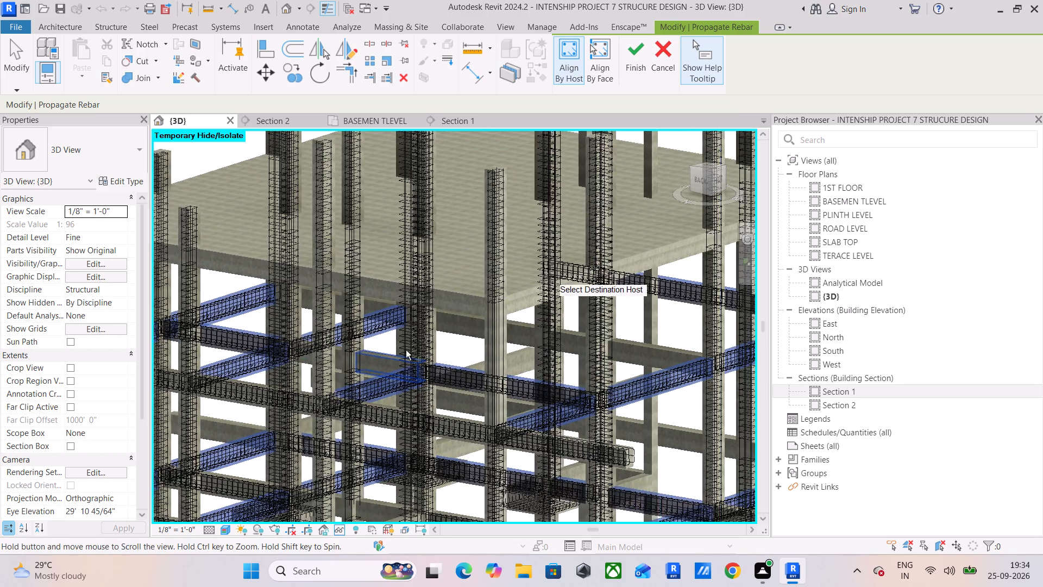
scroll(477, 342, "up", 8)
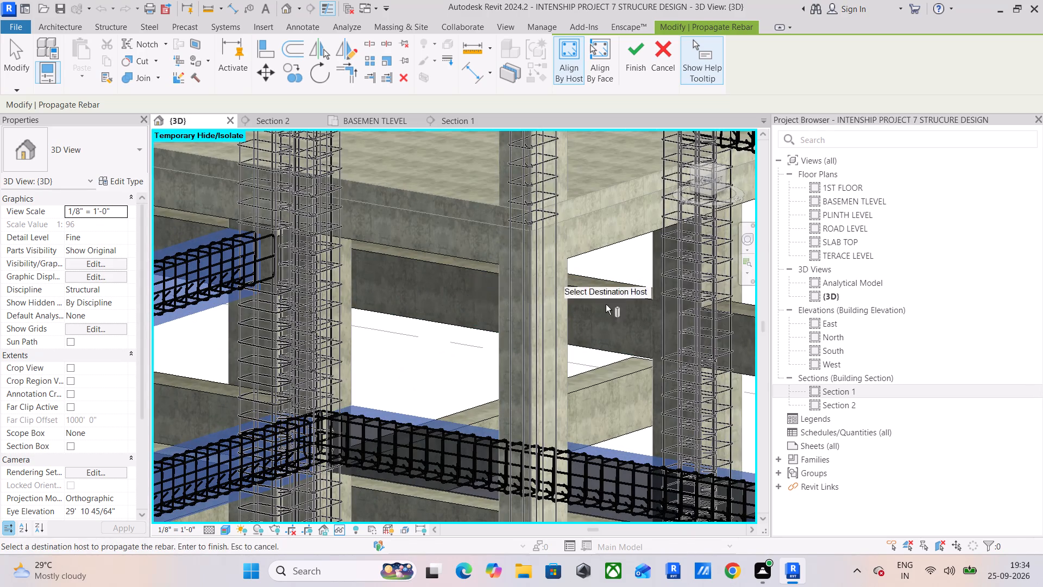
left_click(613, 283)
left_click(602, 386)
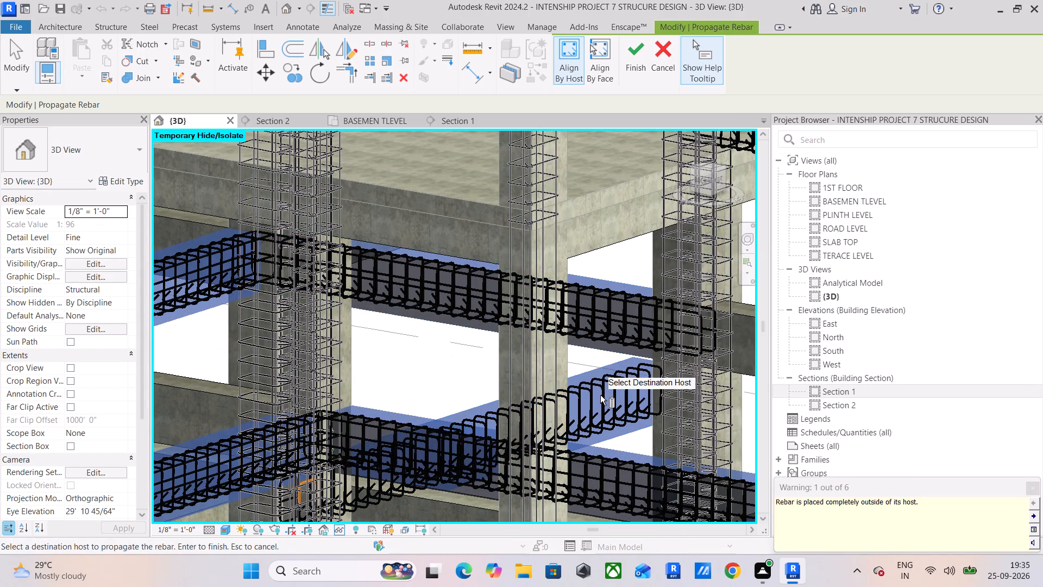
left_click_drag(637, 61, 637, 68)
Delete the #4 Shape T1 stirrup set from the last crosswise plinth-level beam.
left_click(603, 382)
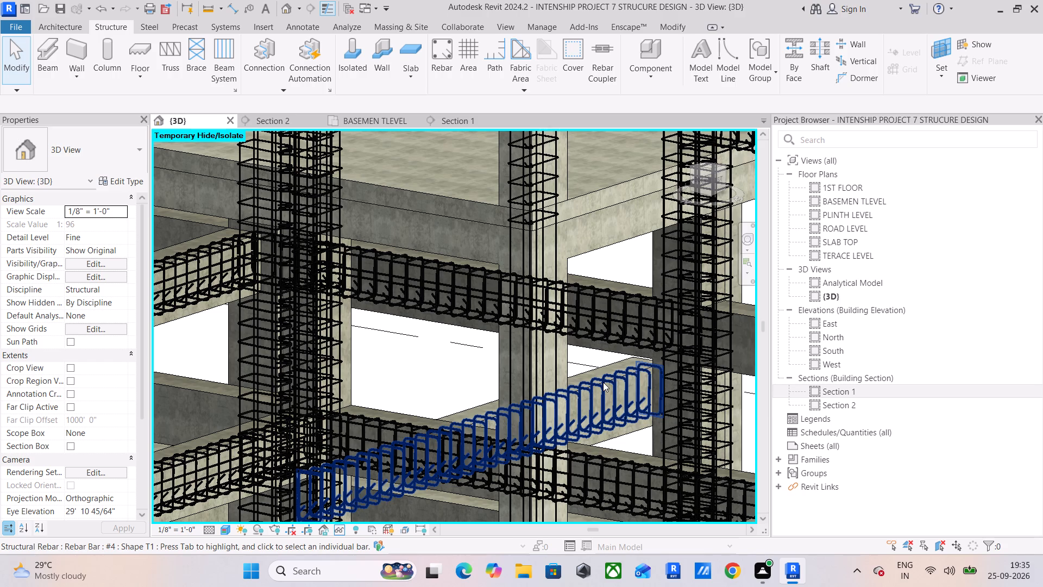
key("Delete")
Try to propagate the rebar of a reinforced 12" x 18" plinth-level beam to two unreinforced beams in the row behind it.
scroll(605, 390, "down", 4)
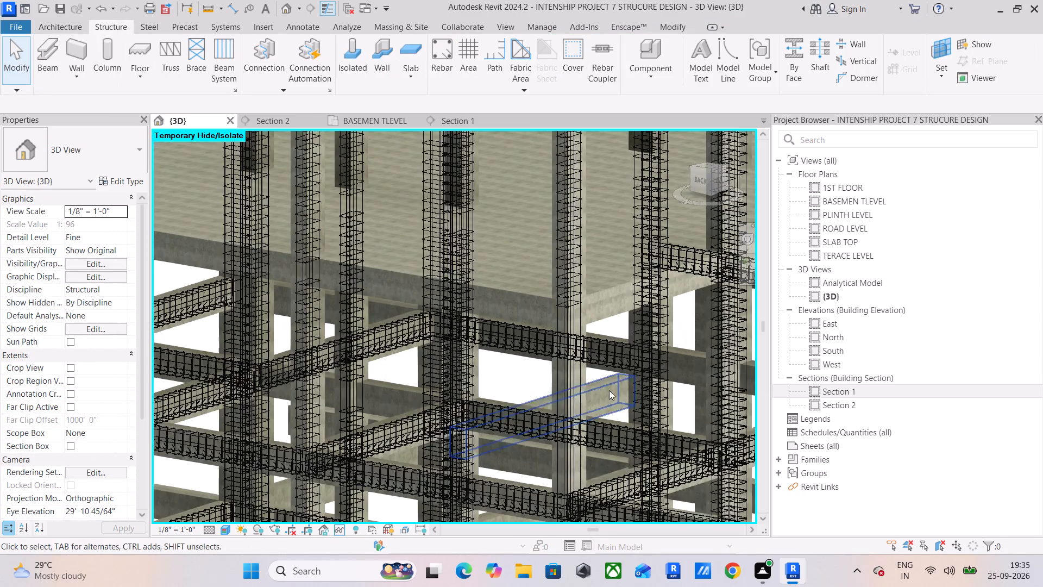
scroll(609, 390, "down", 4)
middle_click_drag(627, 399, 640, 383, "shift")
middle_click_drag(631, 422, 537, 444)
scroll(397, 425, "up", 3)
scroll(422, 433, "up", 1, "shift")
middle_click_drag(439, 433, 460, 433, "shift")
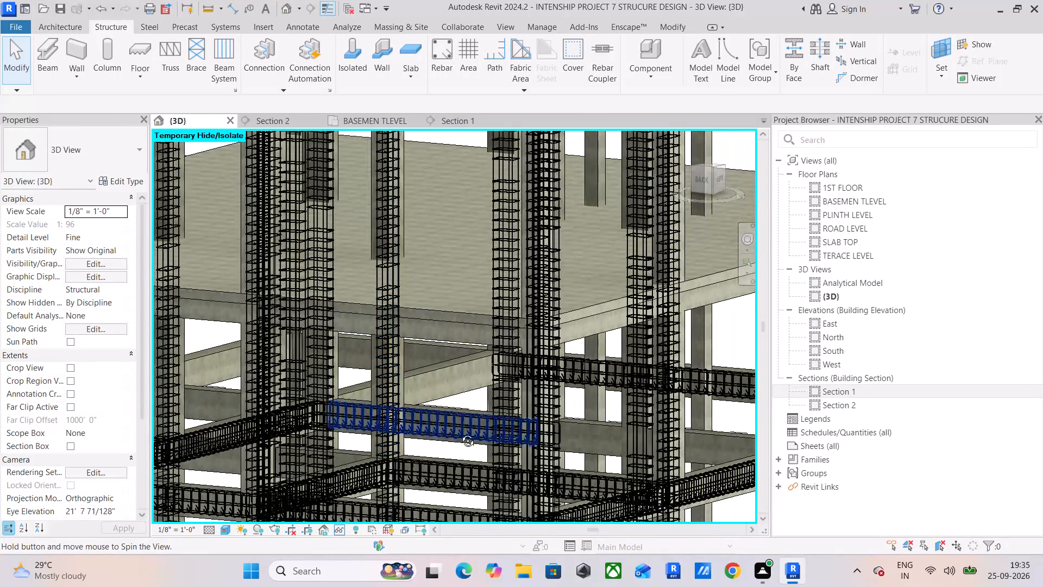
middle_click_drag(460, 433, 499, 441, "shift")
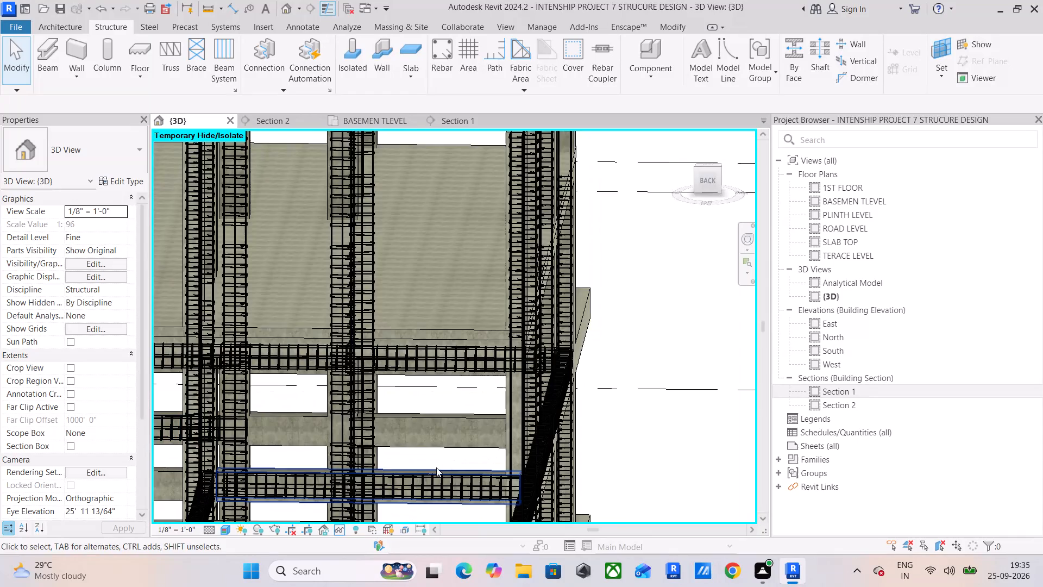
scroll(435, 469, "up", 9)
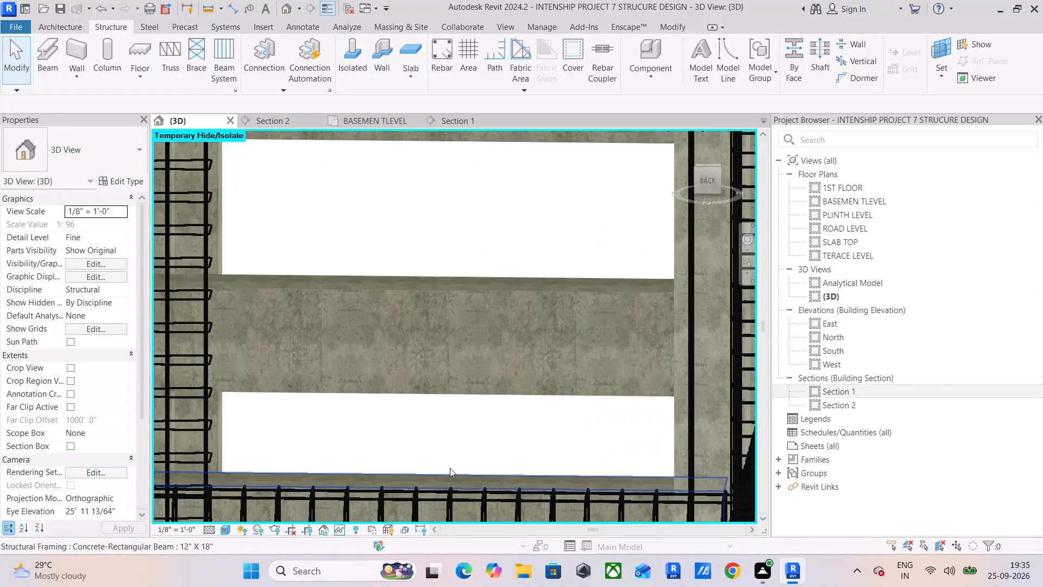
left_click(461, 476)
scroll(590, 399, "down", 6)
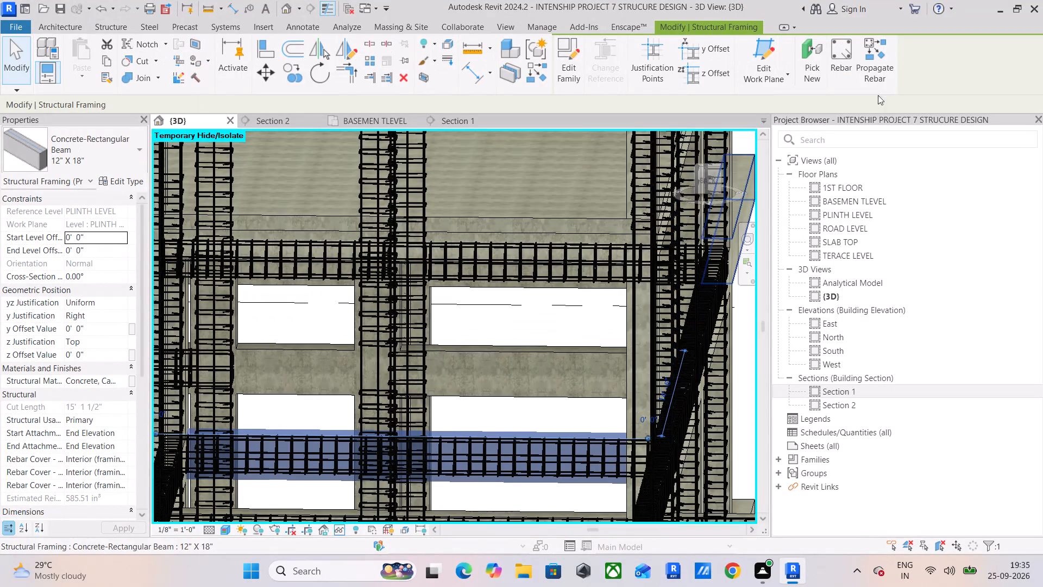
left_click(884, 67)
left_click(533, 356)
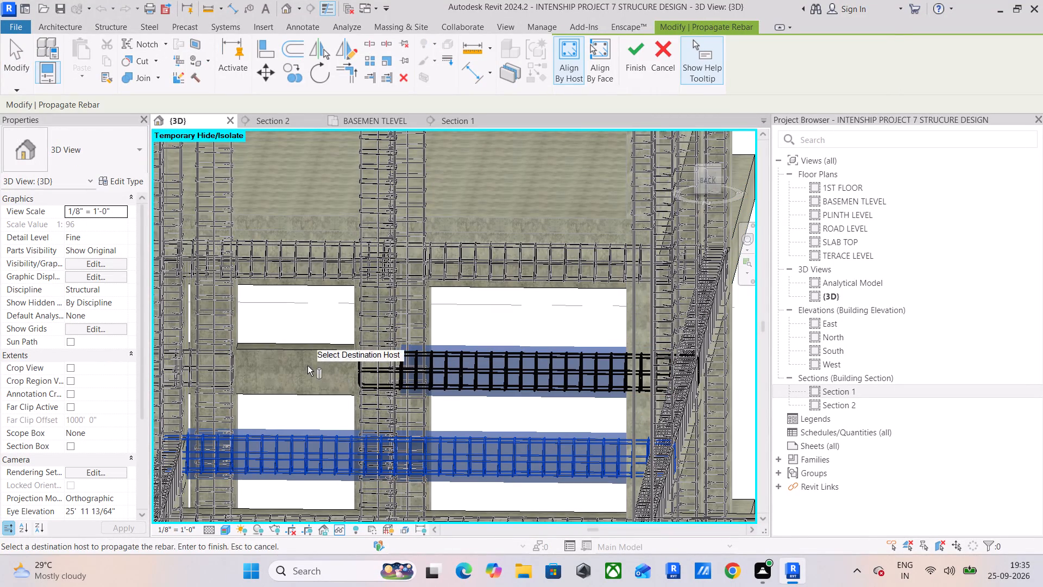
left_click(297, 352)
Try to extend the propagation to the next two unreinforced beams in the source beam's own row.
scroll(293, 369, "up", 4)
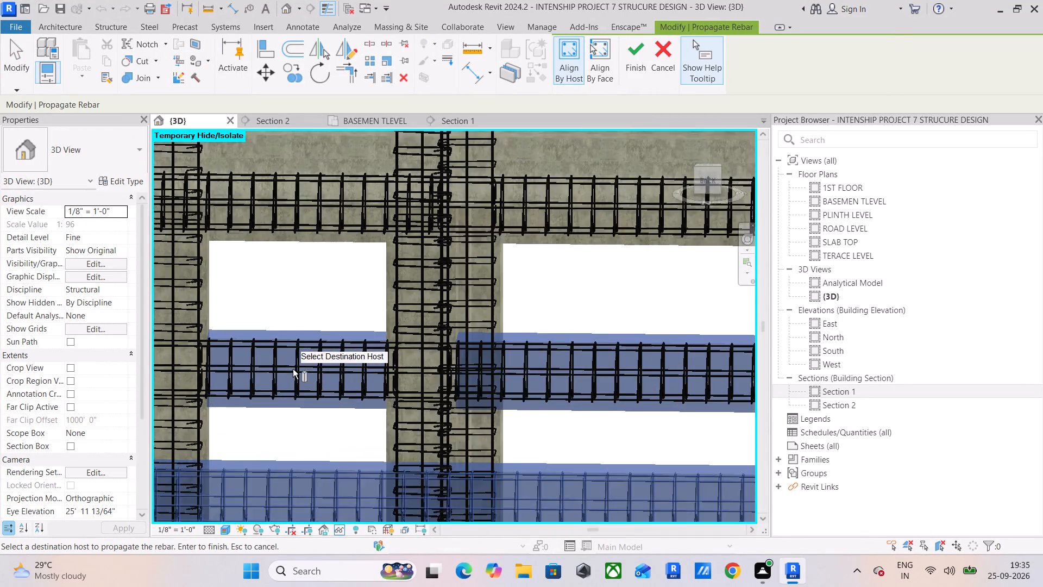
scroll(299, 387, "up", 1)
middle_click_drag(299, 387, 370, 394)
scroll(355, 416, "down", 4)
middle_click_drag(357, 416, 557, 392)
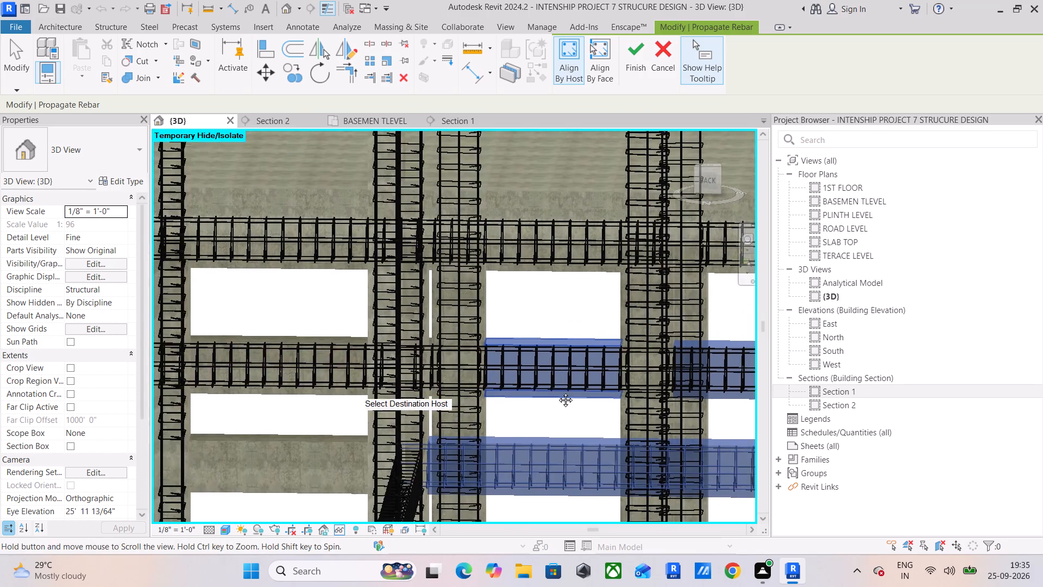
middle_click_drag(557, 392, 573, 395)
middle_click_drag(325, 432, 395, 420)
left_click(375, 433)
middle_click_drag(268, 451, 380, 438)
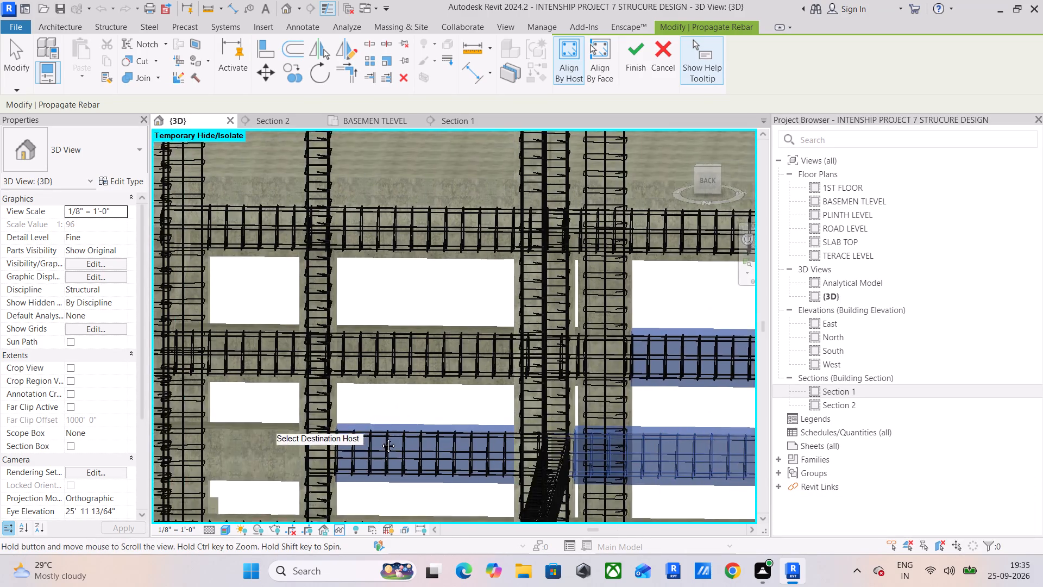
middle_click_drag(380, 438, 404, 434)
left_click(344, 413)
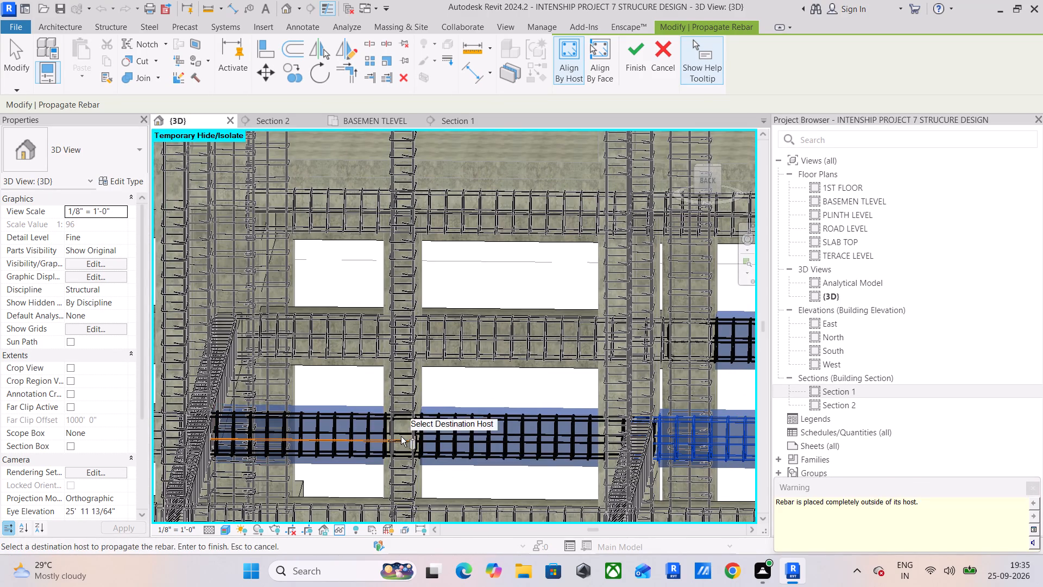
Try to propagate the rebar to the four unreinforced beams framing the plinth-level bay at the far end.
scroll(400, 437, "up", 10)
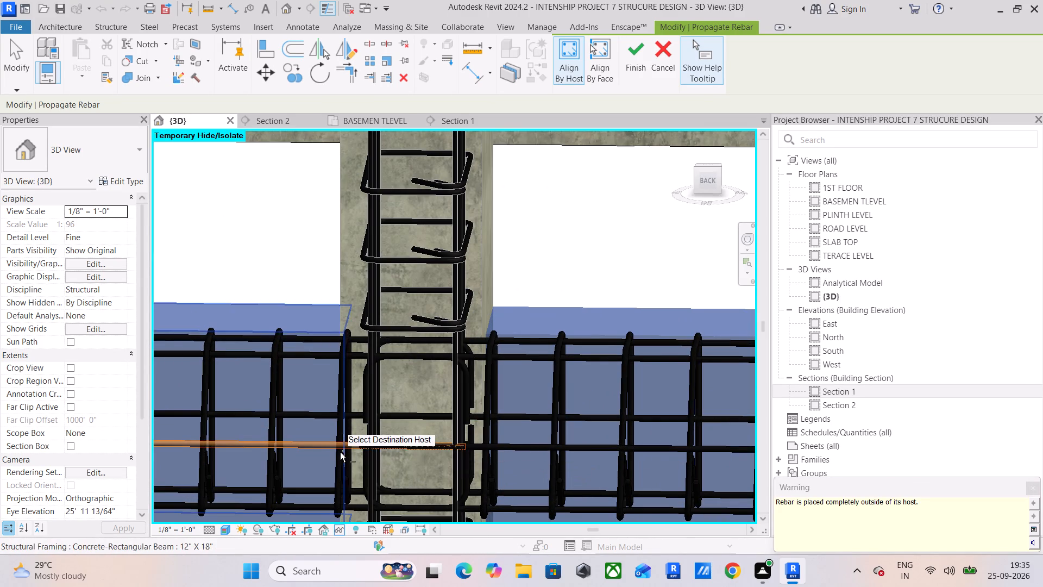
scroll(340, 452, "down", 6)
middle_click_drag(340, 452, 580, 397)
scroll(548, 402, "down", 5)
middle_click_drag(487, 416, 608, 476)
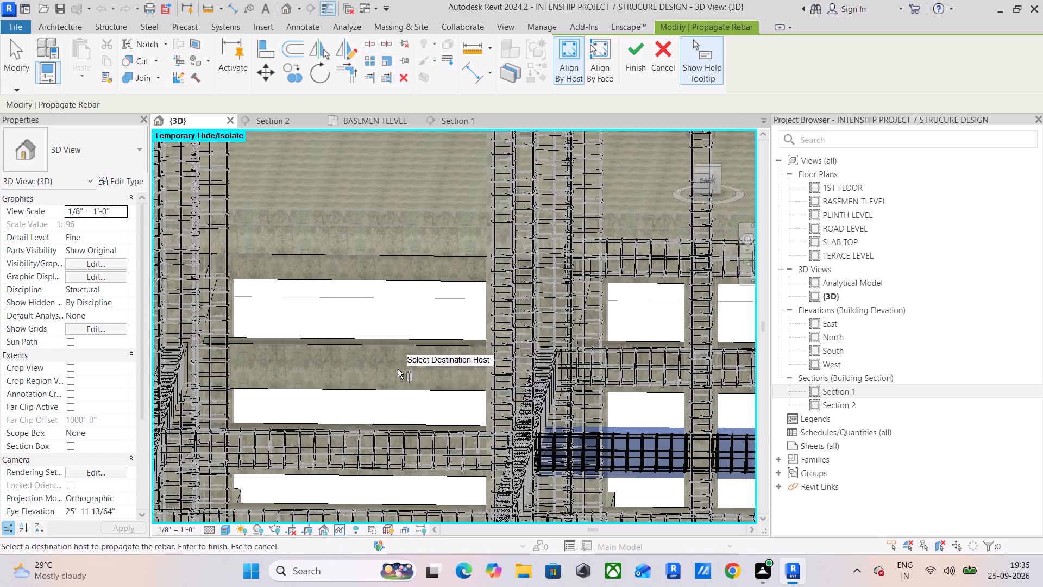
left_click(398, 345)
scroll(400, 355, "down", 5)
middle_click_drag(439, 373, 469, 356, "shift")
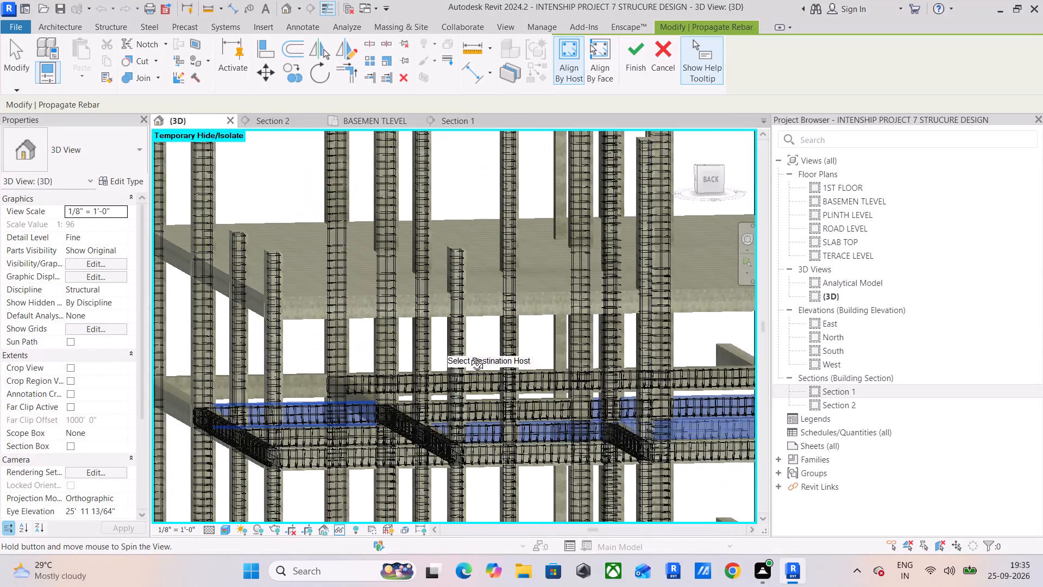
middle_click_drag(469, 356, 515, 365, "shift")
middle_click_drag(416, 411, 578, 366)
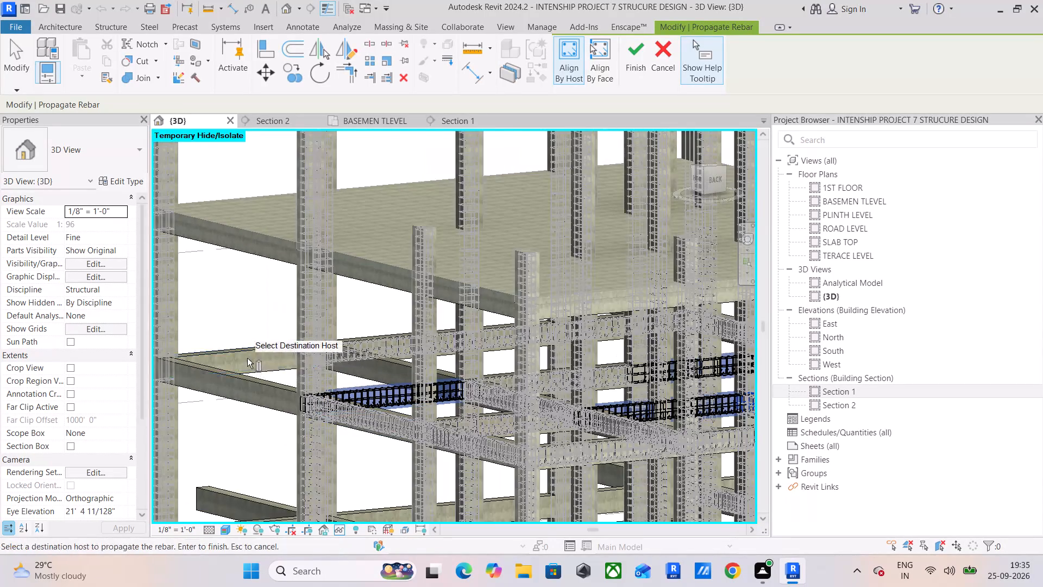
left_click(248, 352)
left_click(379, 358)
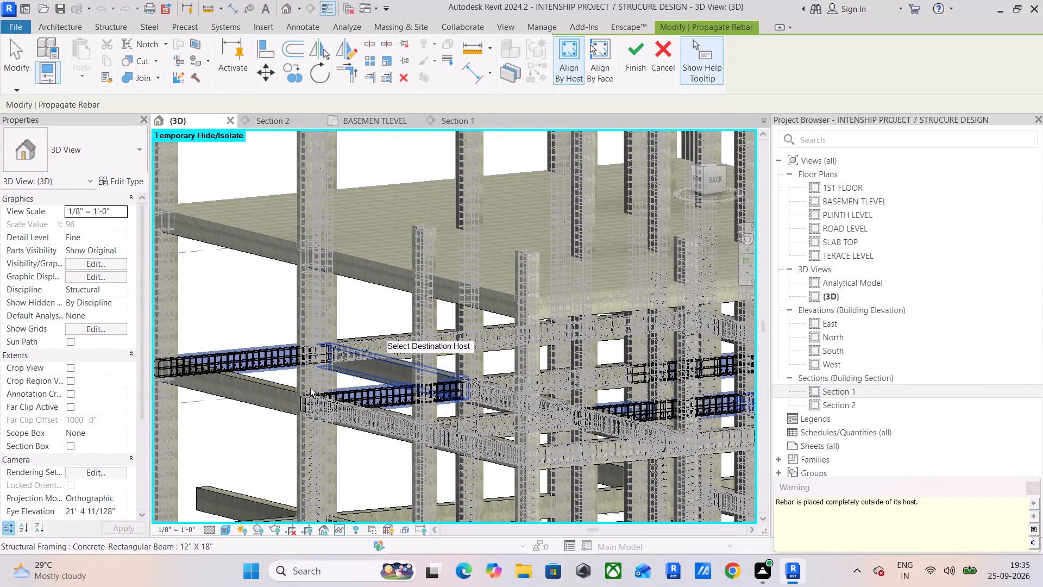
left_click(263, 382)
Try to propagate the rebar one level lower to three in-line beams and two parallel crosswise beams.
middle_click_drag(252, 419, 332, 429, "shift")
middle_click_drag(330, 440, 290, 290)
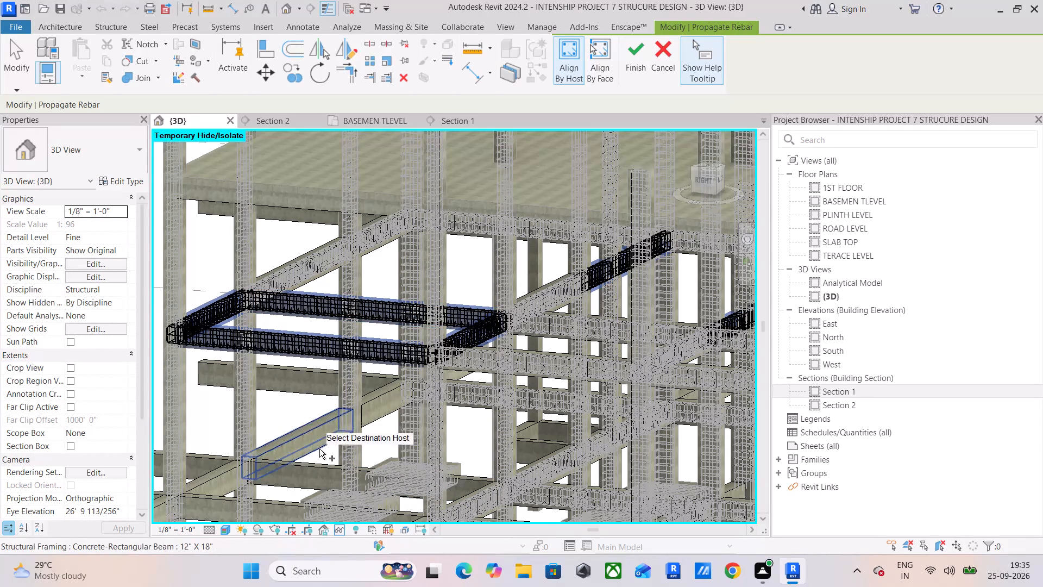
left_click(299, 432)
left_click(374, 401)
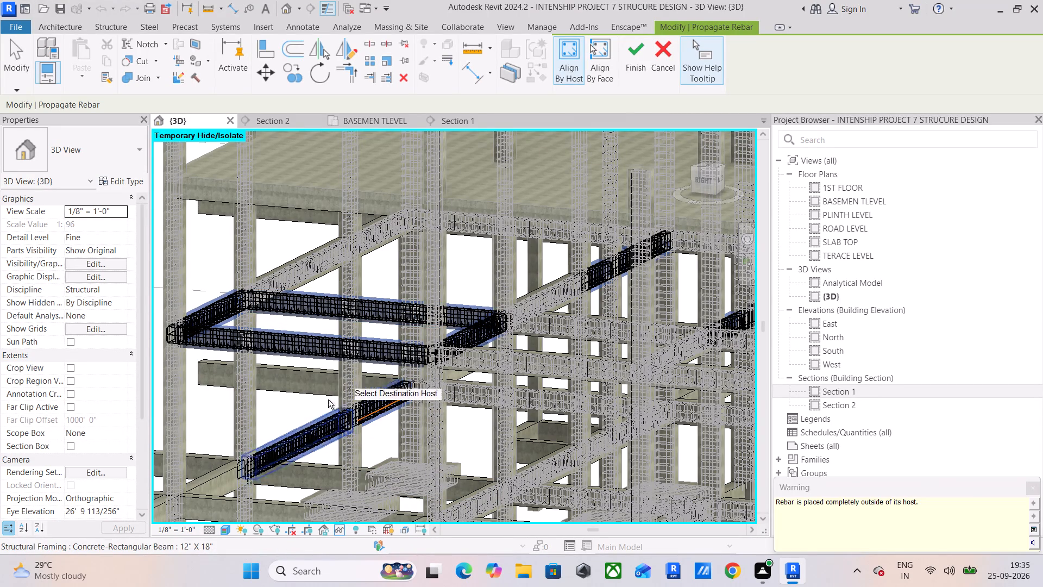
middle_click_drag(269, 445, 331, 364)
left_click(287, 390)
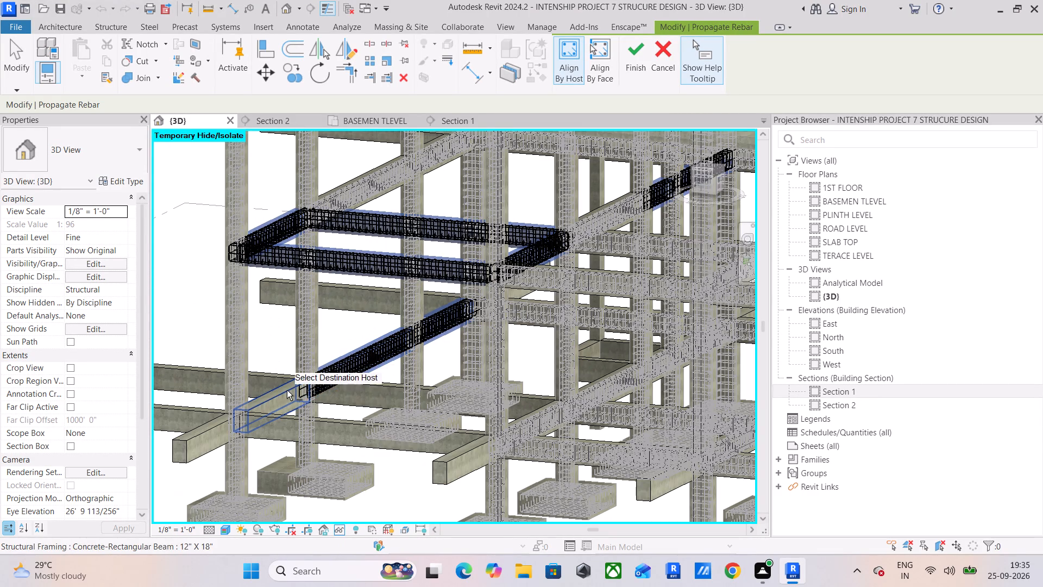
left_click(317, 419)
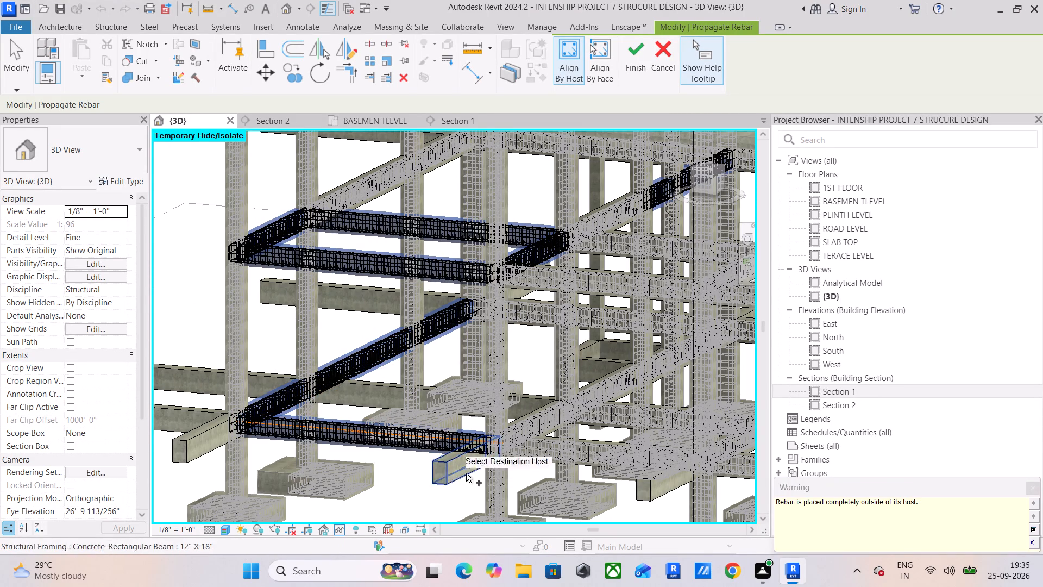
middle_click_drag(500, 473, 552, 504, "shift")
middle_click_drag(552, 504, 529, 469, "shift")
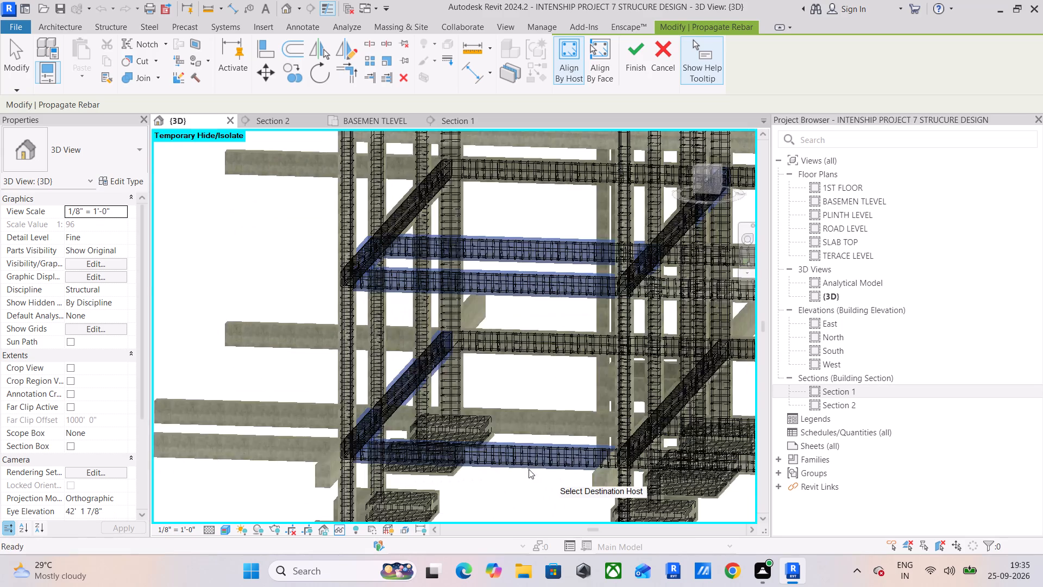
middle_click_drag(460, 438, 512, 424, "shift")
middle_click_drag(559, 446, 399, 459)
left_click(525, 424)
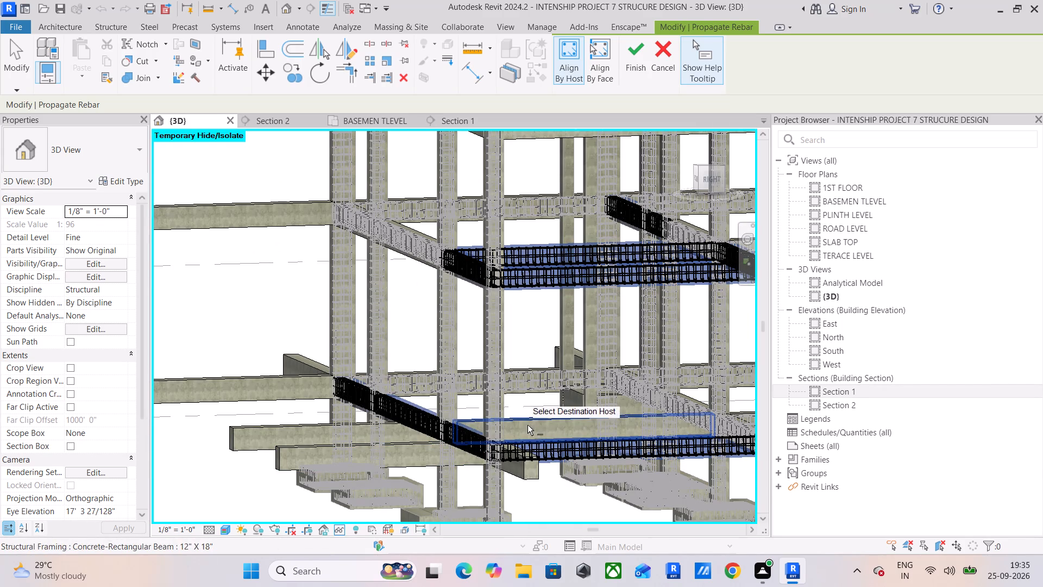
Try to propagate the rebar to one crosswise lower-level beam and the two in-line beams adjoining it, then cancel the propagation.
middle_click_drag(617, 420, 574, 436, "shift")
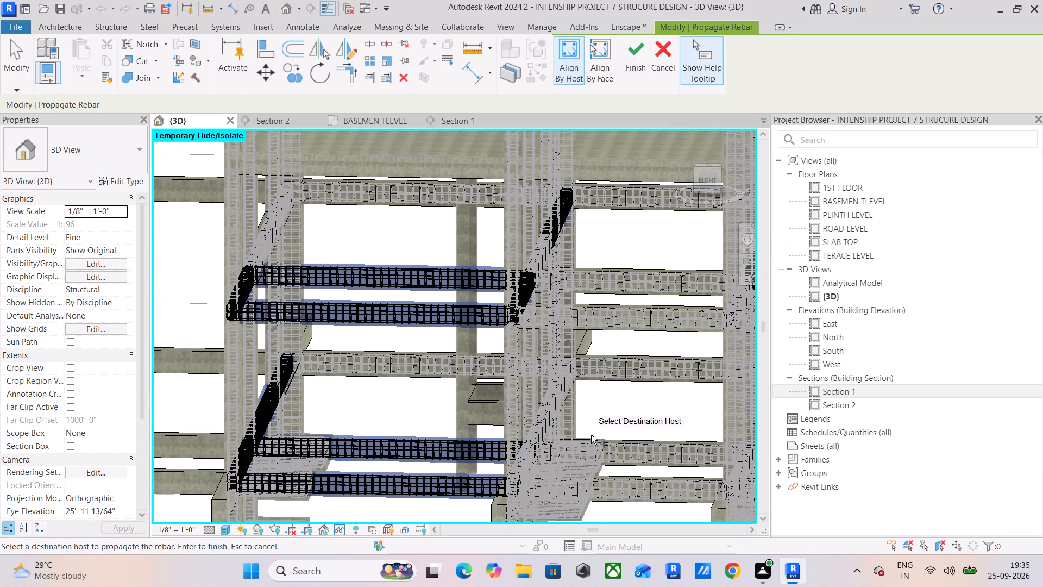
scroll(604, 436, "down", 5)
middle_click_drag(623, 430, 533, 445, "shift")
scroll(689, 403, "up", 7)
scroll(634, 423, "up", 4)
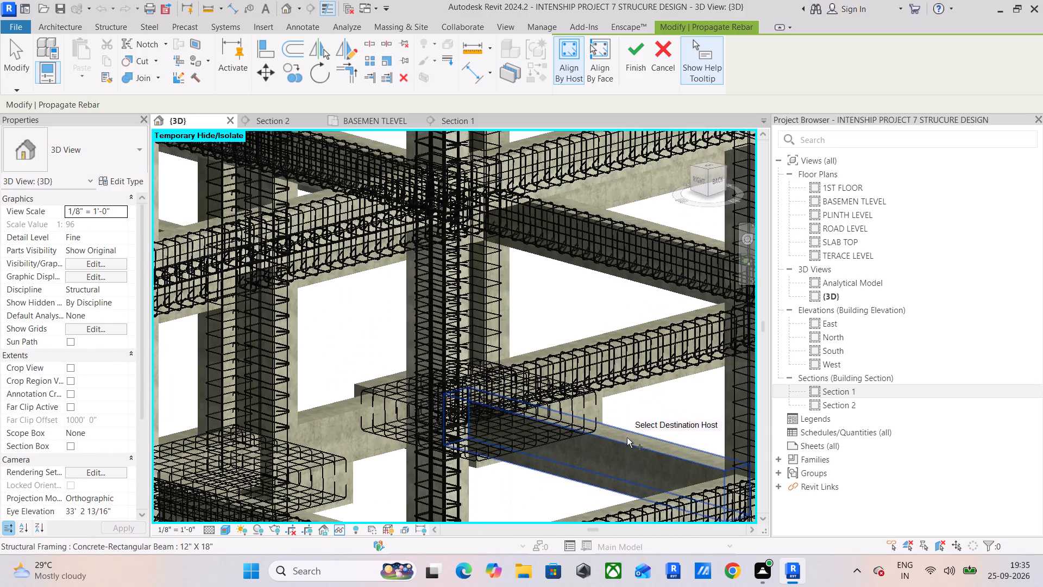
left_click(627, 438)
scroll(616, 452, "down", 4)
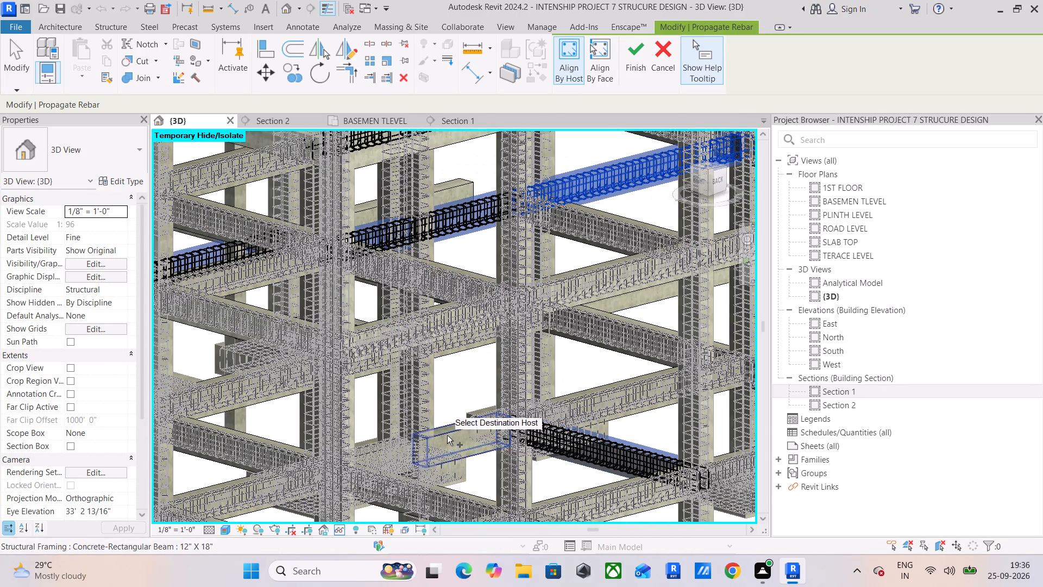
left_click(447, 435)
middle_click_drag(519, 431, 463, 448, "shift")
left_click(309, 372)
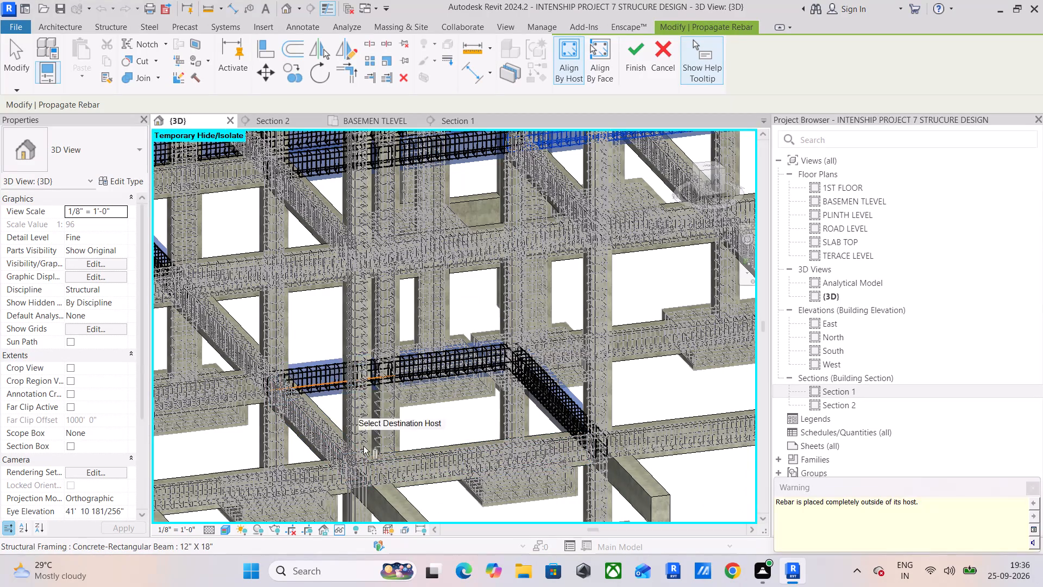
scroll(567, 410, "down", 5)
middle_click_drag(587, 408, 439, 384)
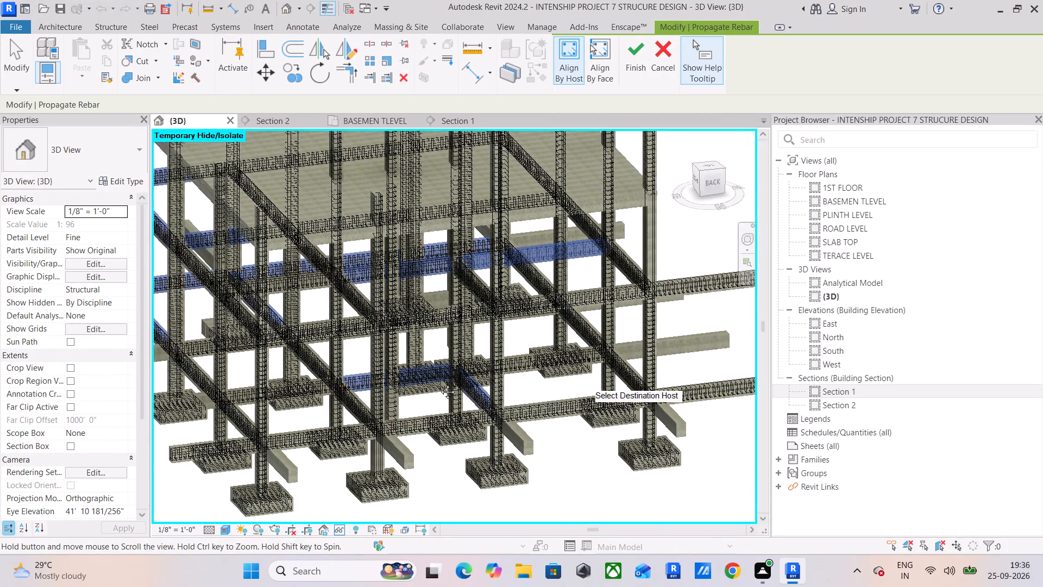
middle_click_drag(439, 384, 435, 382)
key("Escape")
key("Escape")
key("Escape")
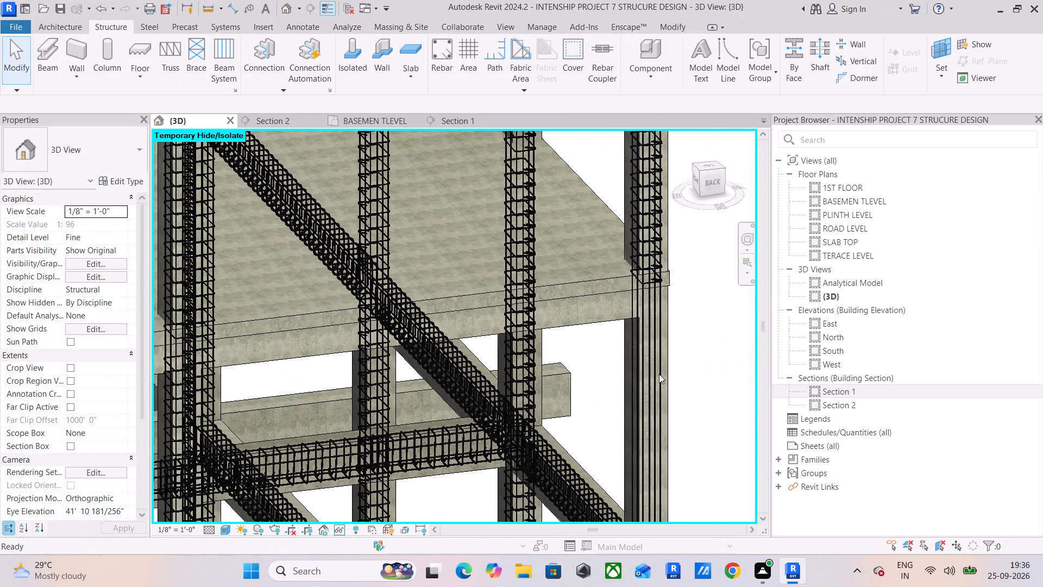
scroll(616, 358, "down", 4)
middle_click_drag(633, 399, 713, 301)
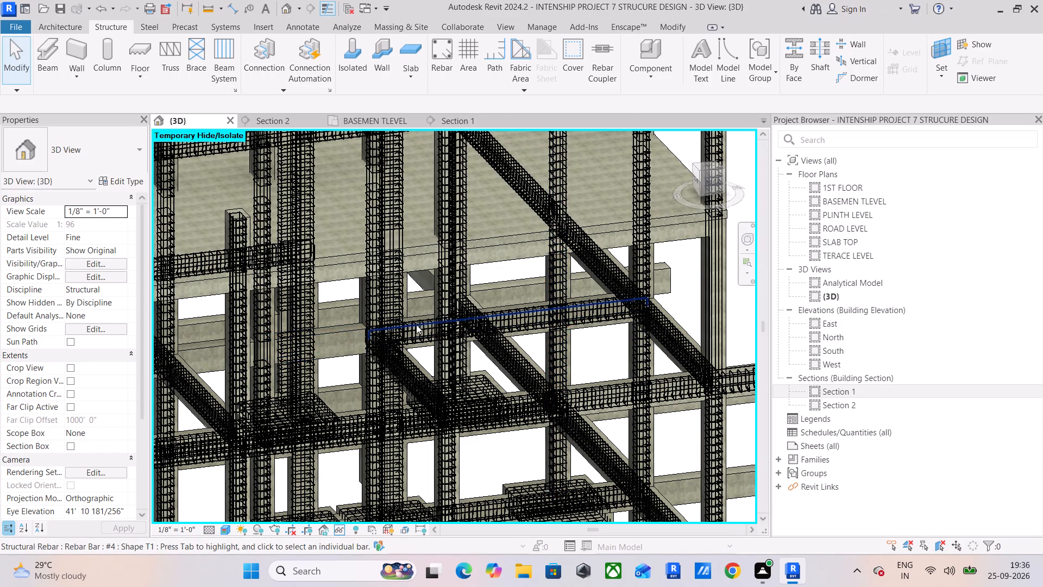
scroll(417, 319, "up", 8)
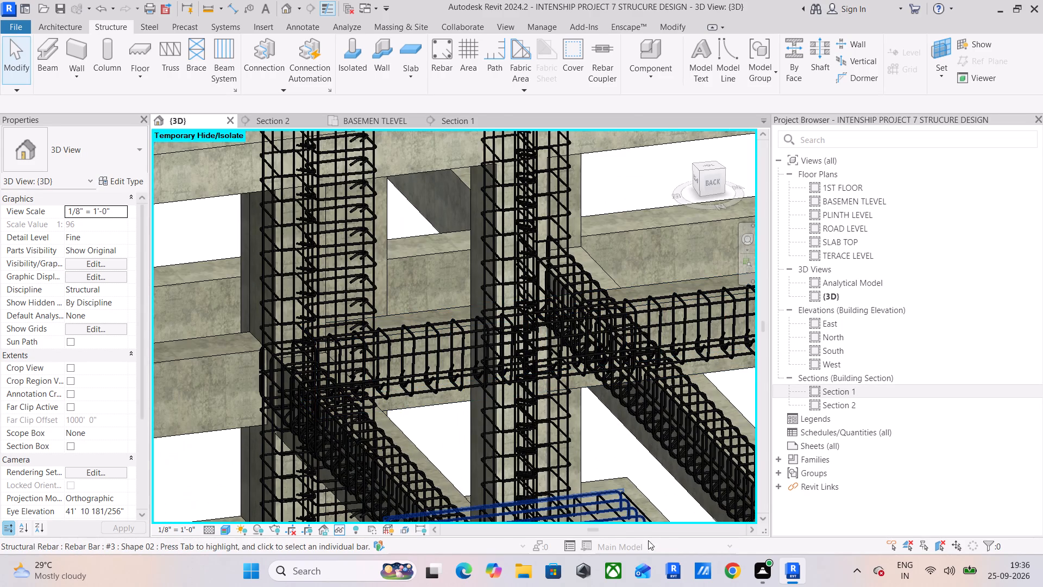
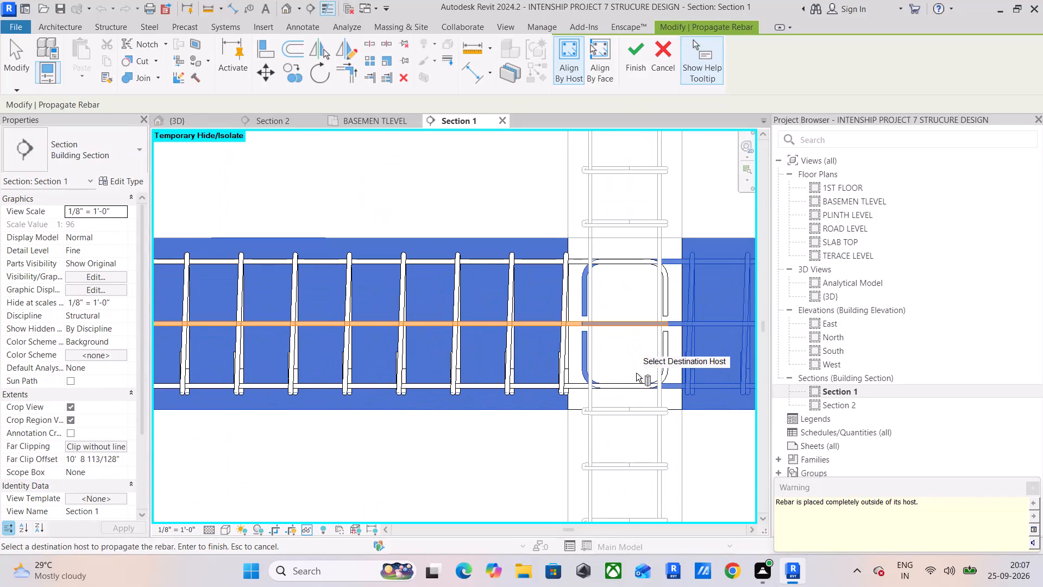
Propagate the rebar to the next unreinforced beam on the left of the row in Section 1 and finish the propagation.
middle_click_drag(514, 328, 818, 352)
scroll(532, 353, "down", 5)
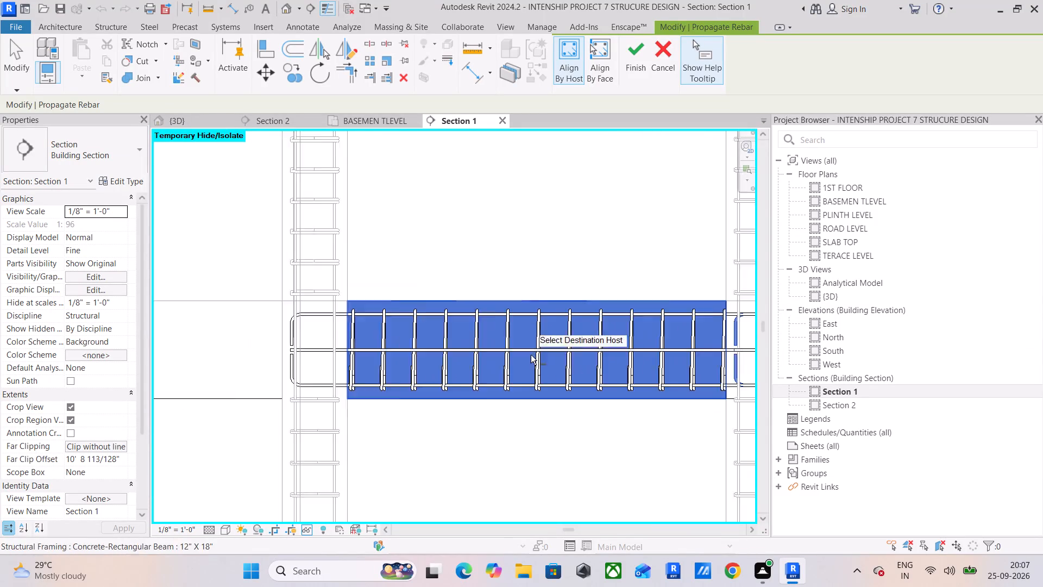
middle_click_drag(539, 359, 652, 356)
left_click(263, 311)
left_click(274, 304)
scroll(632, 357, "down", 6)
left_click(623, 64)
scroll(449, 347, "up", 11)
key("Escape")
Examine the middle straight bar and the top hooked bar where the adjoining beams meet at the column.
middle_click_drag(389, 365, 455, 364)
left_click(407, 373)
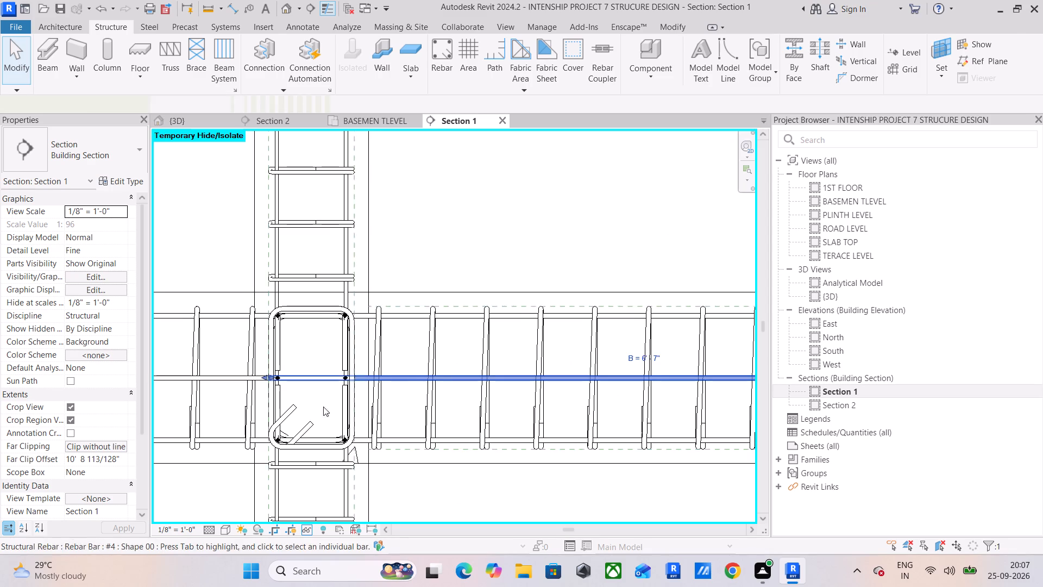
scroll(310, 406, "down", 3)
scroll(297, 386, "up", 5)
middle_click_drag(299, 385, 322, 397)
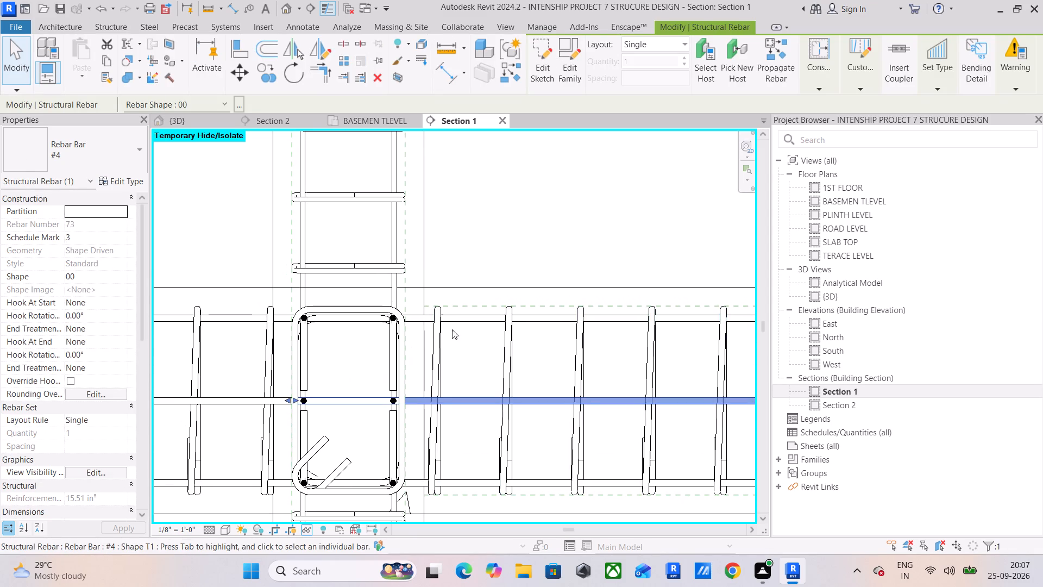
left_click(460, 323)
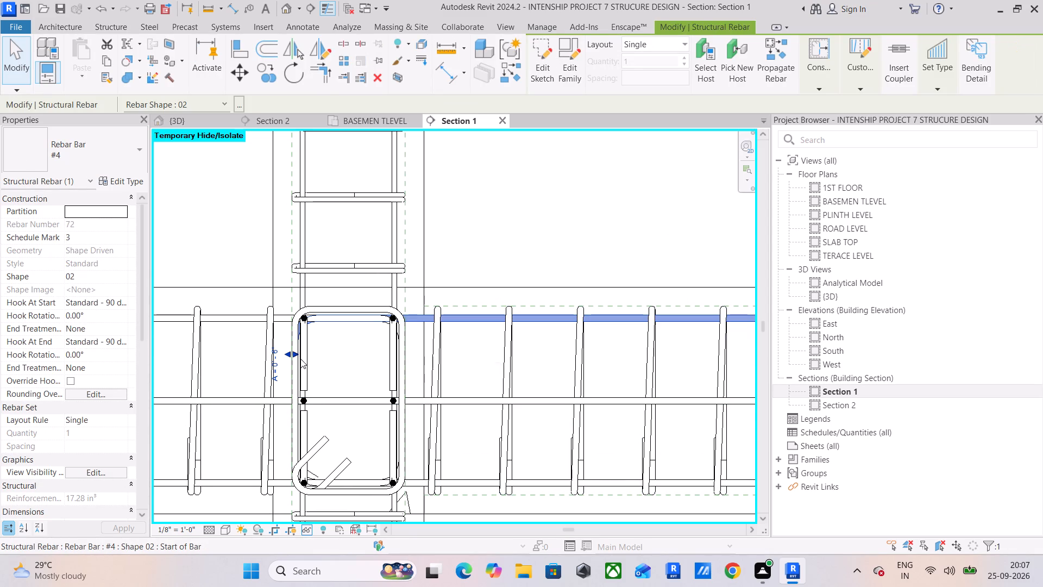
middle_click_drag(323, 363, 352, 369)
scroll(320, 361, "up", 5)
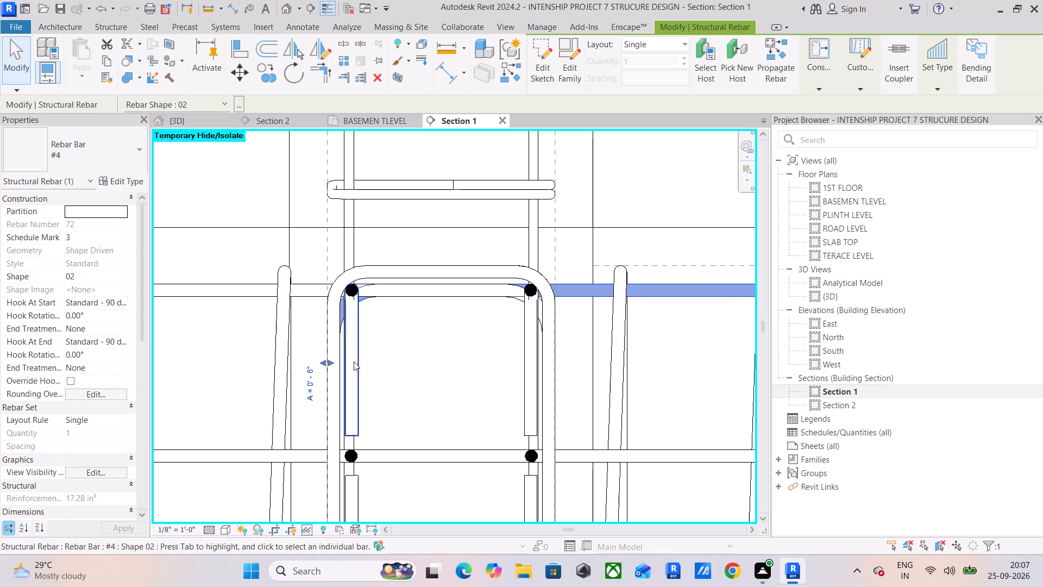
scroll(357, 361, "down", 9)
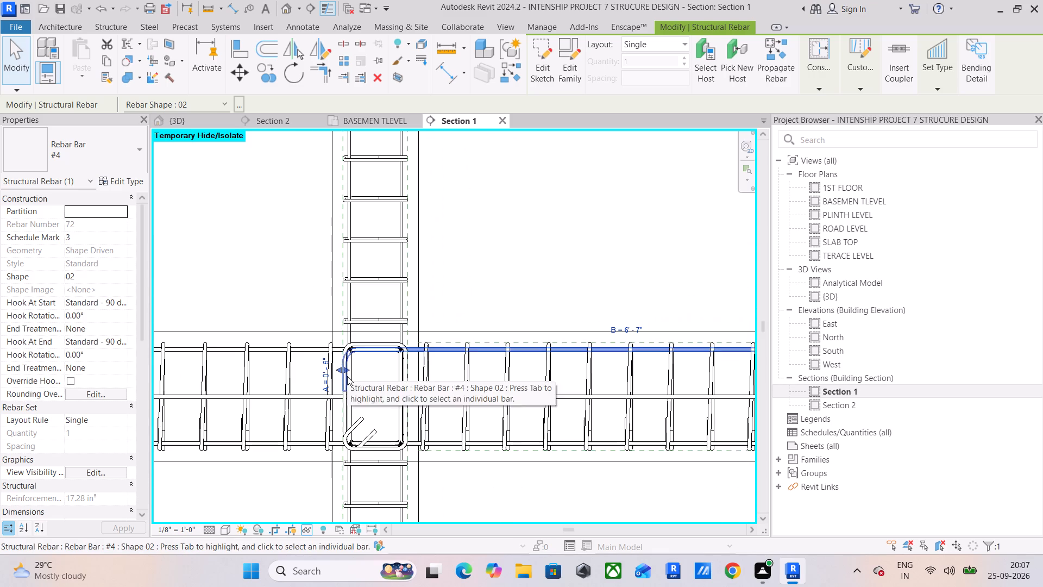
scroll(319, 358, "up", 8)
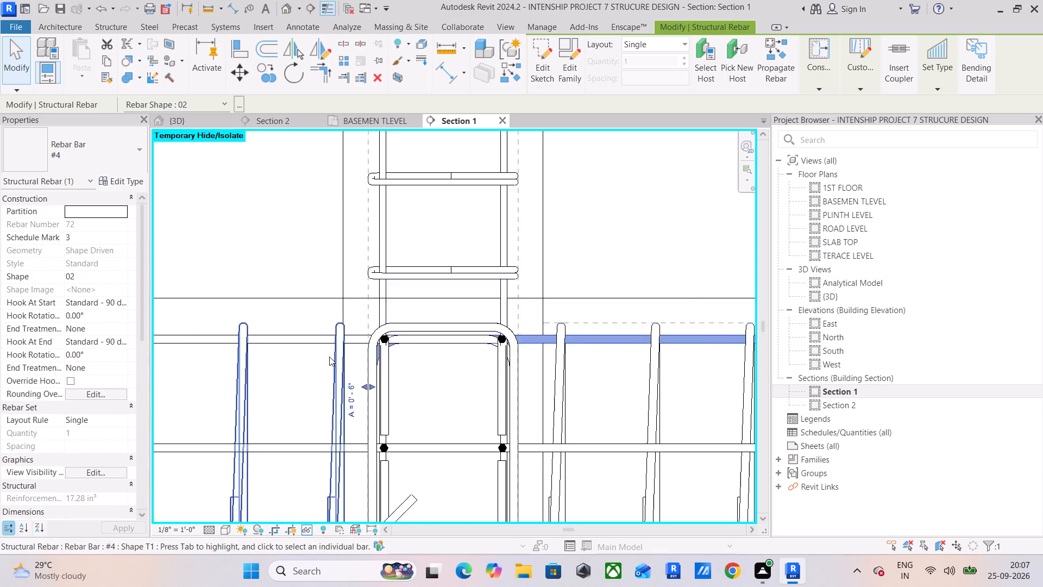
scroll(329, 357, "up", 2)
scroll(484, 399, "down", 3)
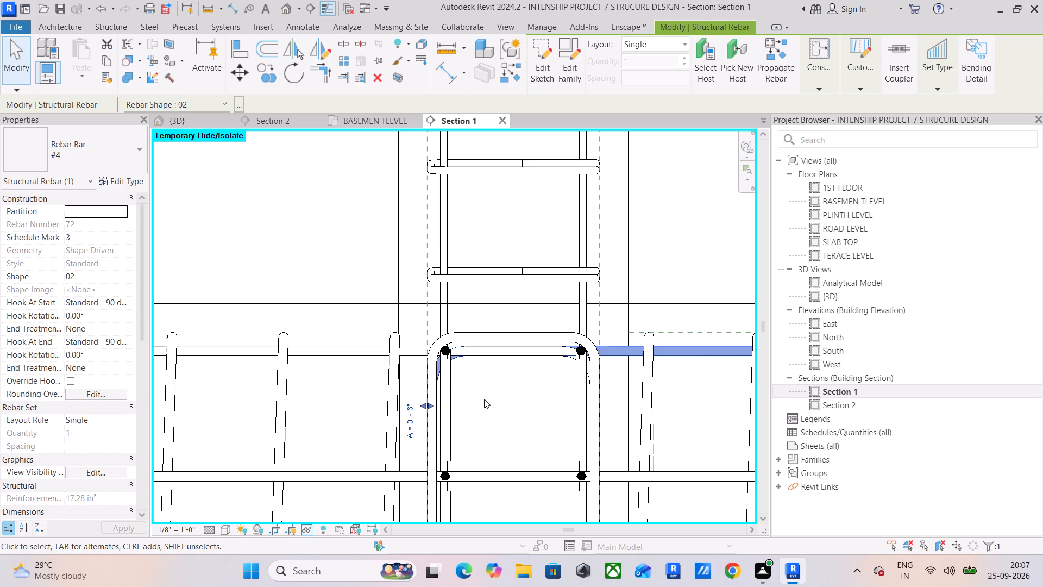
left_click(693, 242)
Review the rebar along the rest of the beam row and in the columns and footings below it in Section 1.
scroll(562, 342, "down", 5)
middle_click_drag(597, 393, 483, 399)
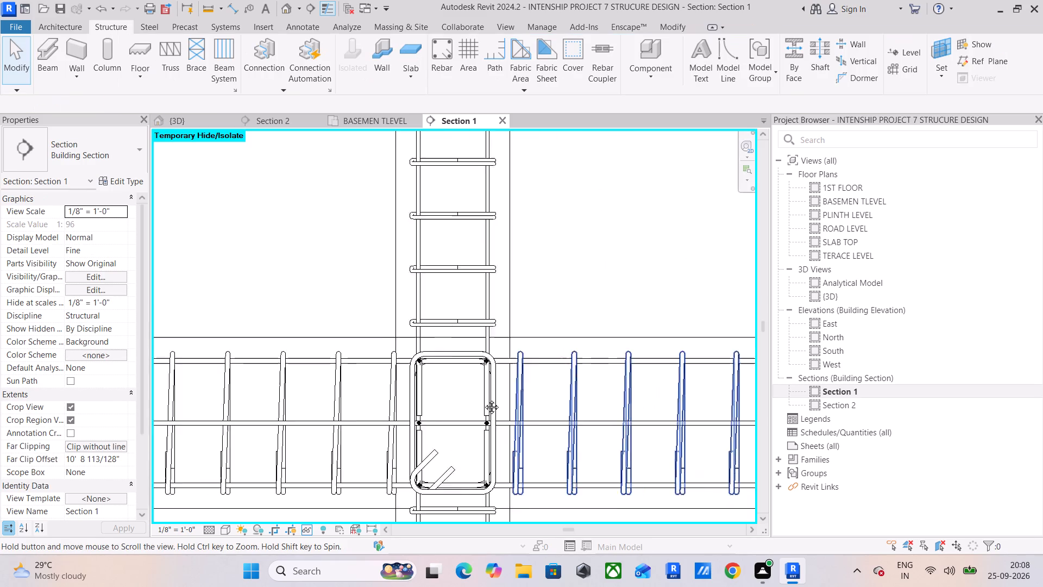
middle_click_drag(483, 399, 379, 358)
scroll(379, 358, "down", 5)
middle_click_drag(482, 382, 342, 374)
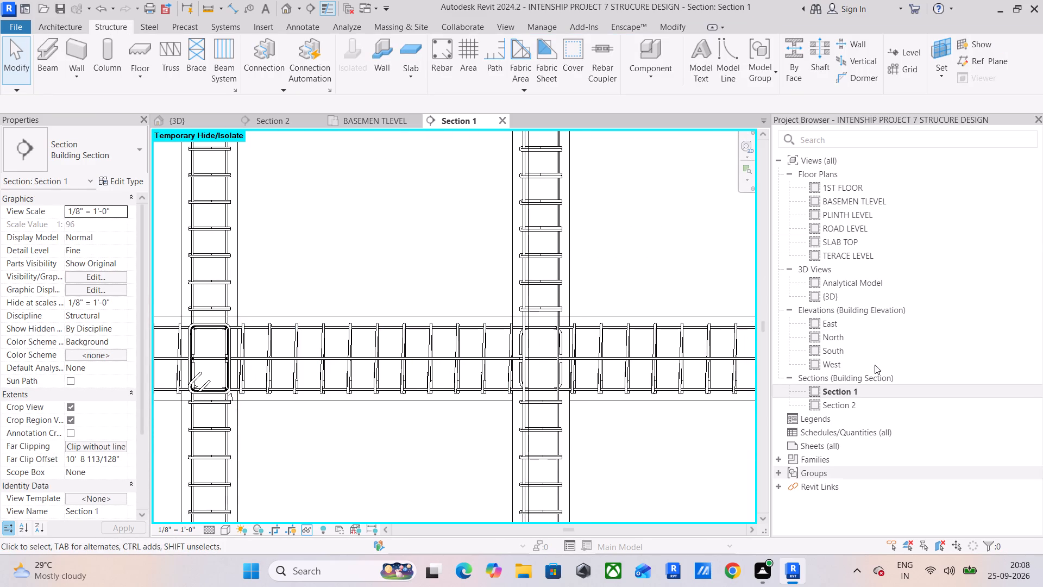
scroll(585, 272, "down", 6)
middle_click_drag(597, 320, 548, 344)
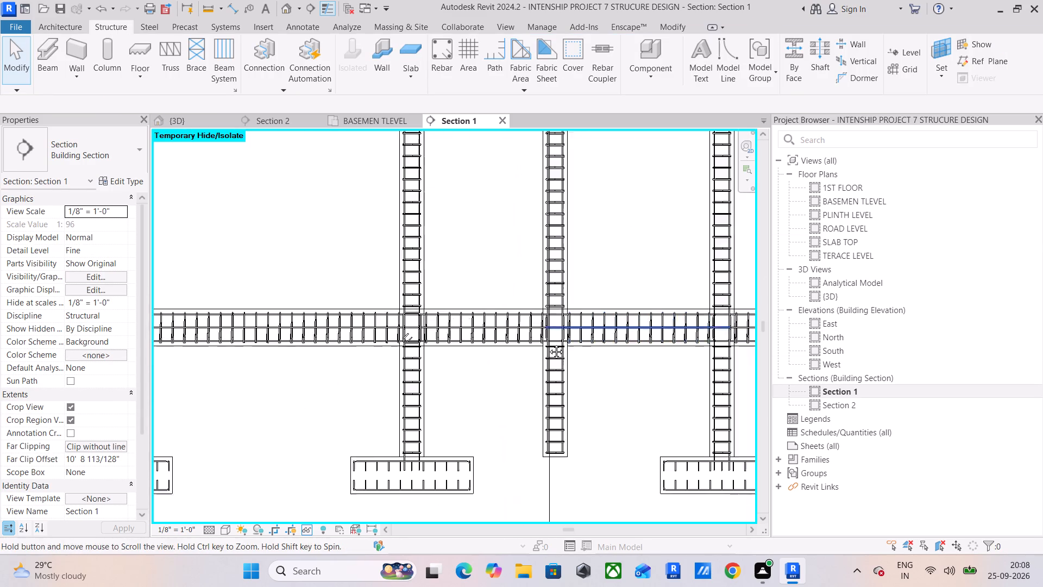
middle_click_drag(548, 344, 365, 317)
scroll(365, 317, "up", 1)
scroll(365, 317, "down", 4)
middle_click_drag(365, 317, 431, 323)
scroll(381, 440, "up", 6)
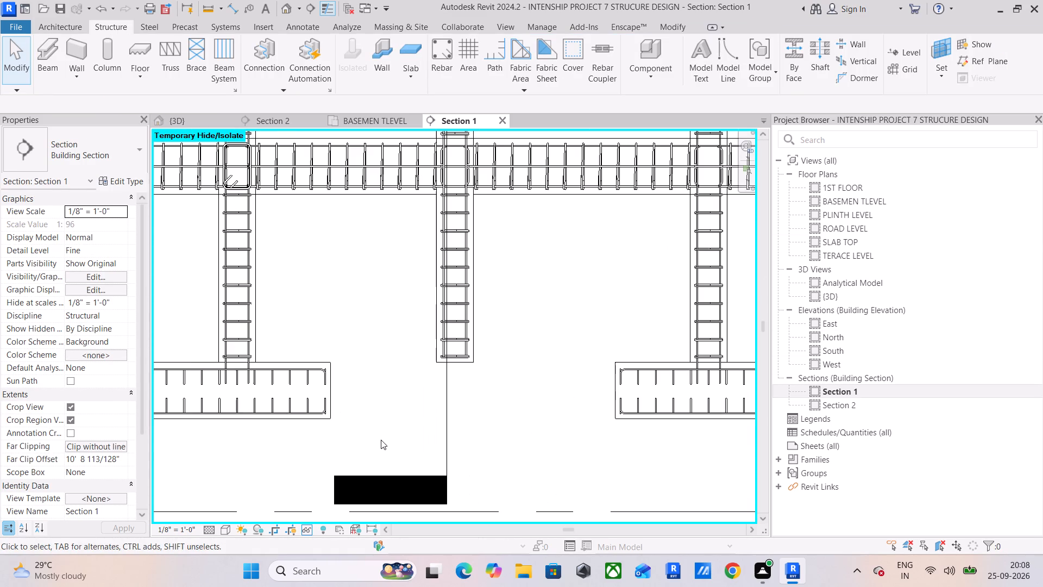
left_click(613, 364)
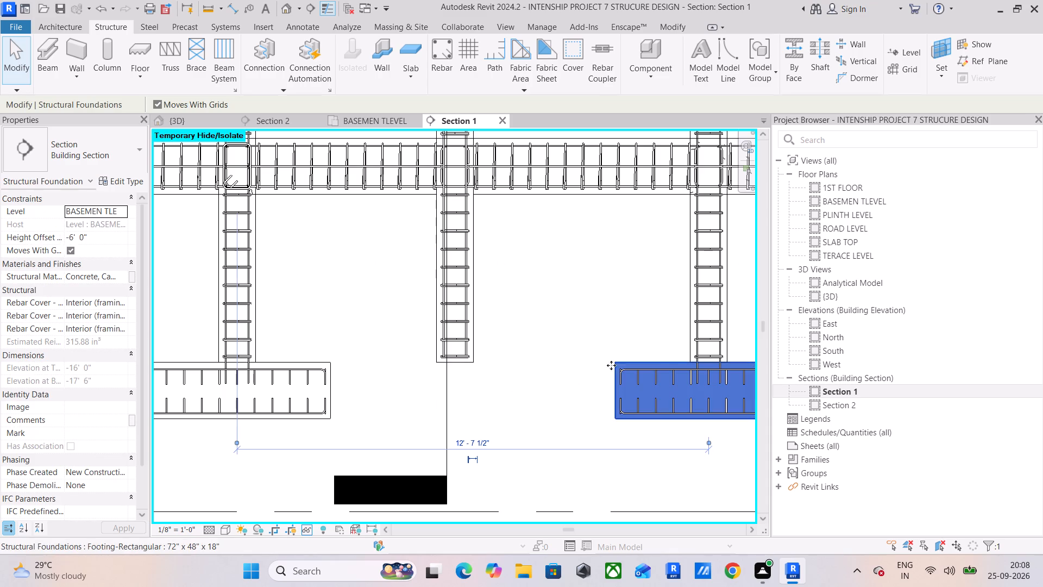
left_click(504, 380)
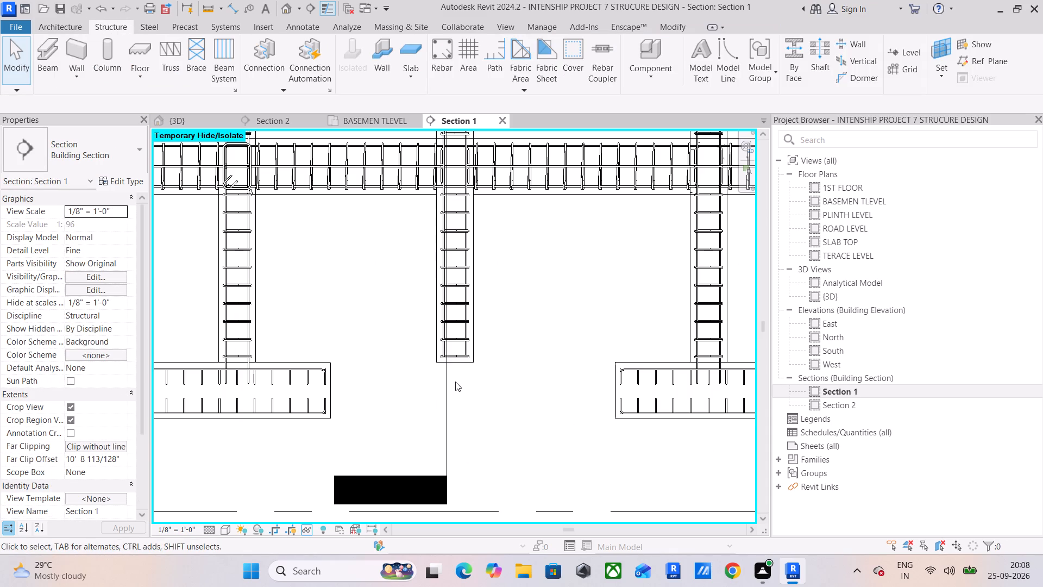
scroll(455, 382, "down", 5)
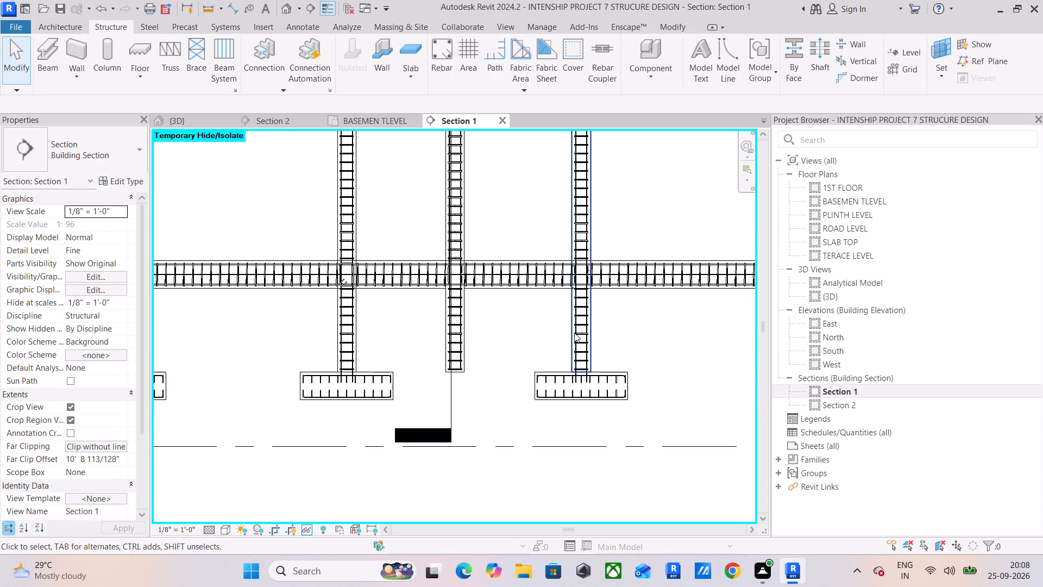
In the BASEMEN TLEVEL plan, draw a 4' vertical detail line centred on the left-hand small column below grid C, extending 2' above its centre.
left_click(386, 118)
middle_click_drag(462, 352, 471, 316)
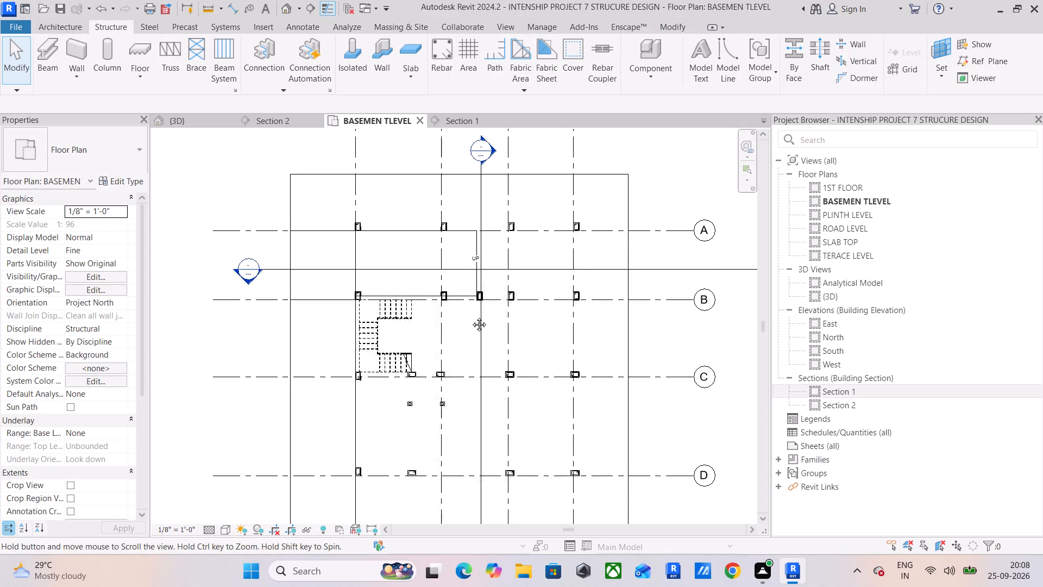
middle_click_drag(471, 316, 457, 254)
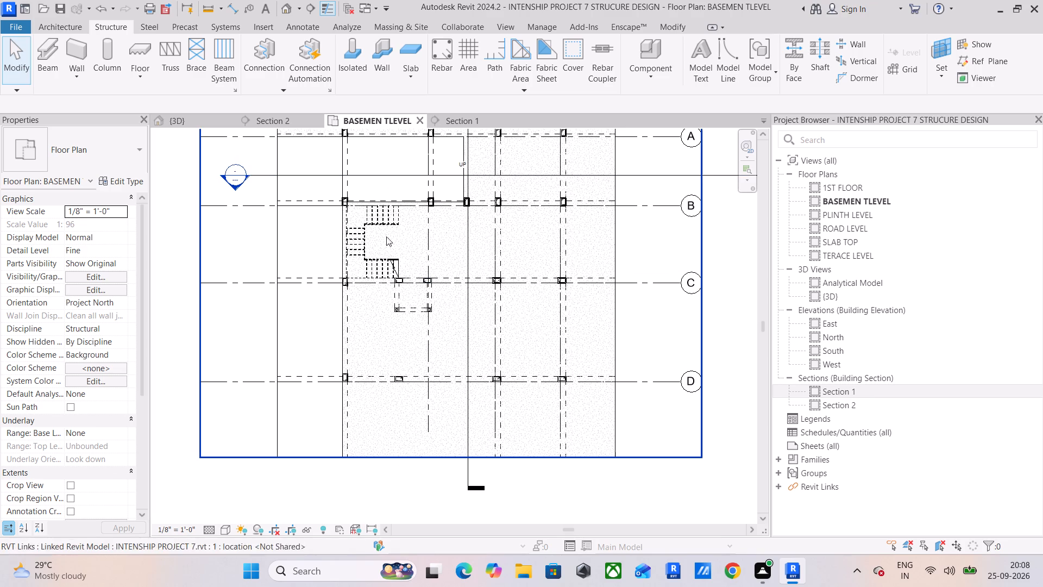
middle_click_drag(419, 287, 429, 306)
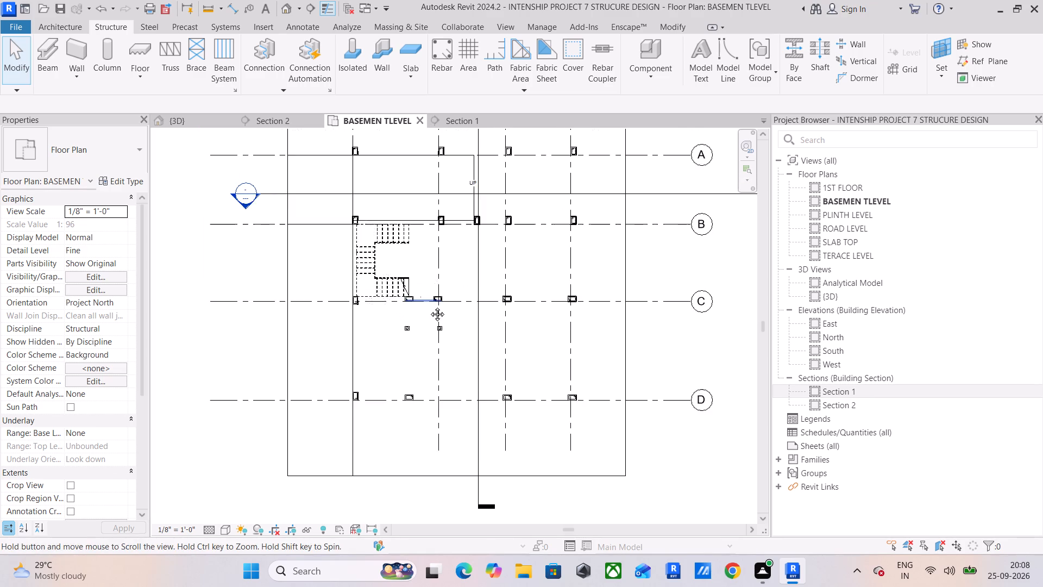
middle_click_drag(429, 306, 436, 323)
middle_click_drag(451, 286, 449, 314)
scroll(449, 263, "up", 5)
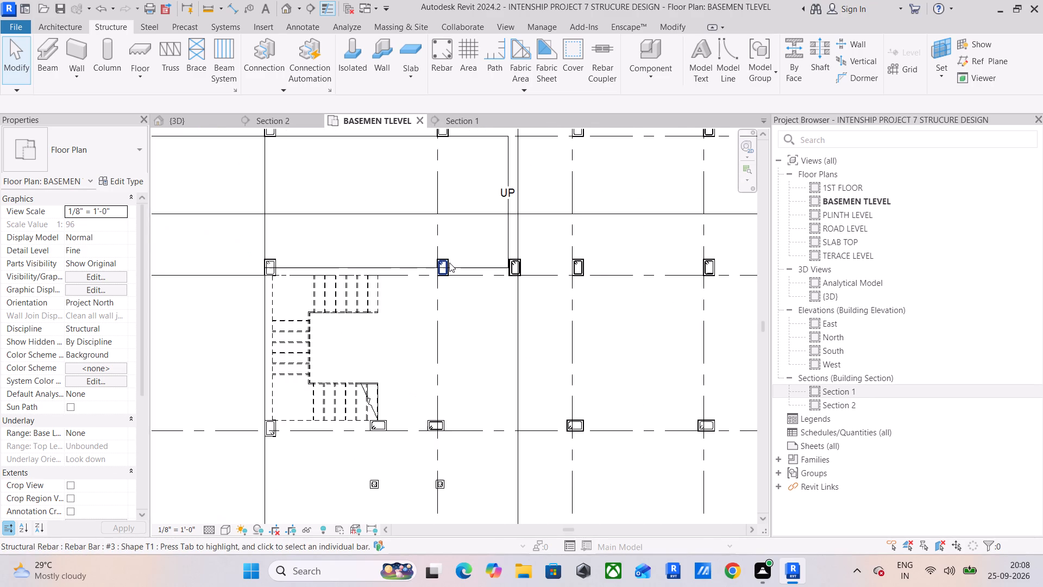
middle_click_drag(454, 317, 470, 196)
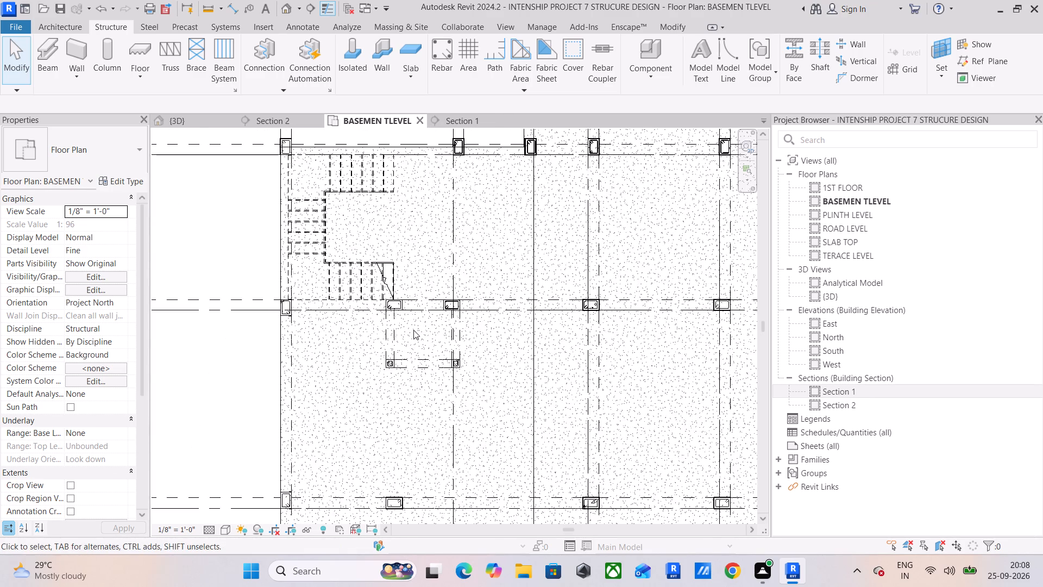
scroll(413, 330, "up", 6)
middle_click_drag(428, 344, 466, 236)
scroll(474, 269, "up", 4)
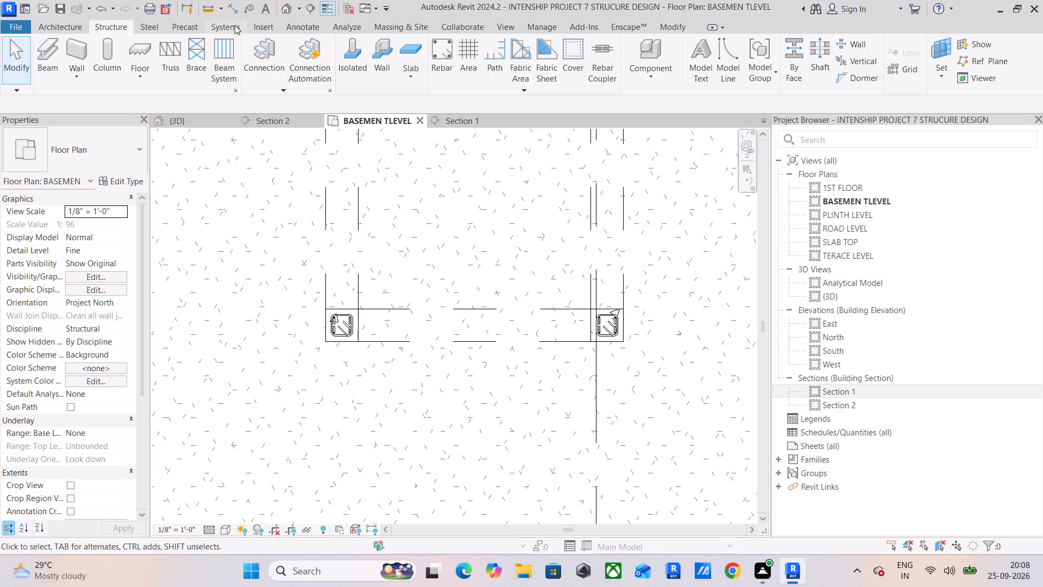
left_click(307, 29)
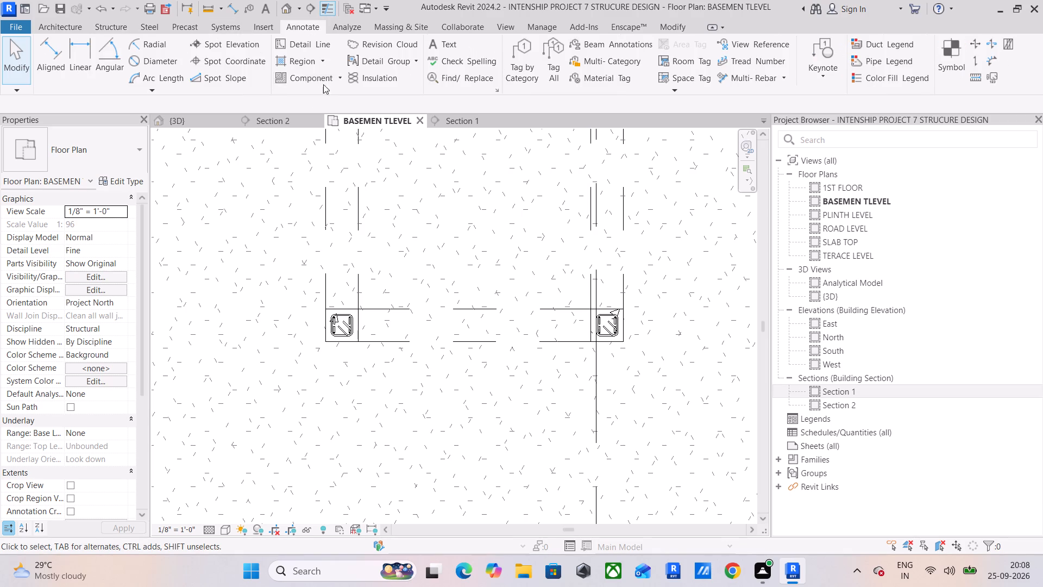
left_click(315, 42)
scroll(349, 321, "up", 7)
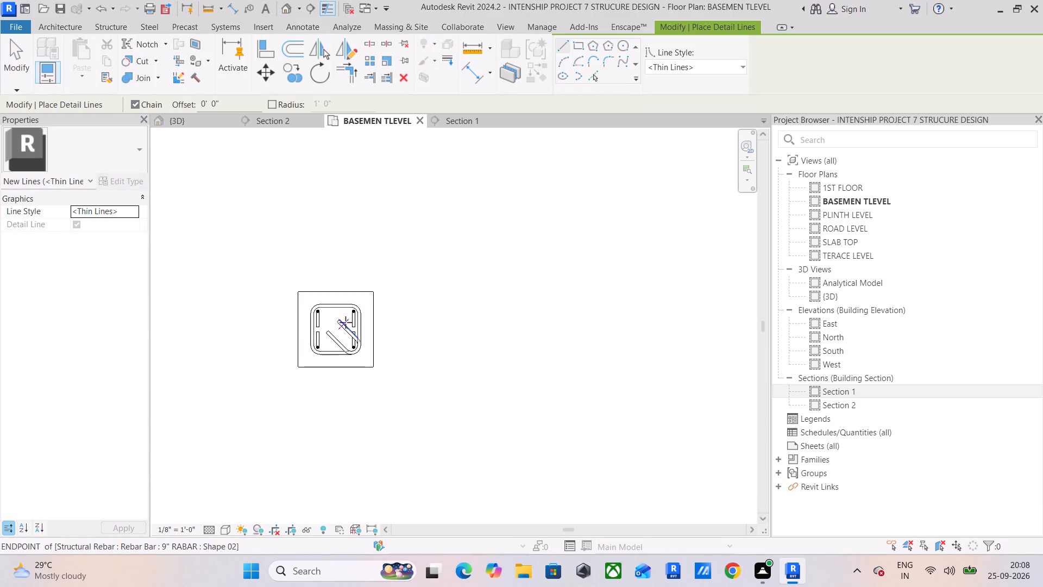
scroll(345, 322, "up", 6)
left_click_drag(324, 342, 326, 327)
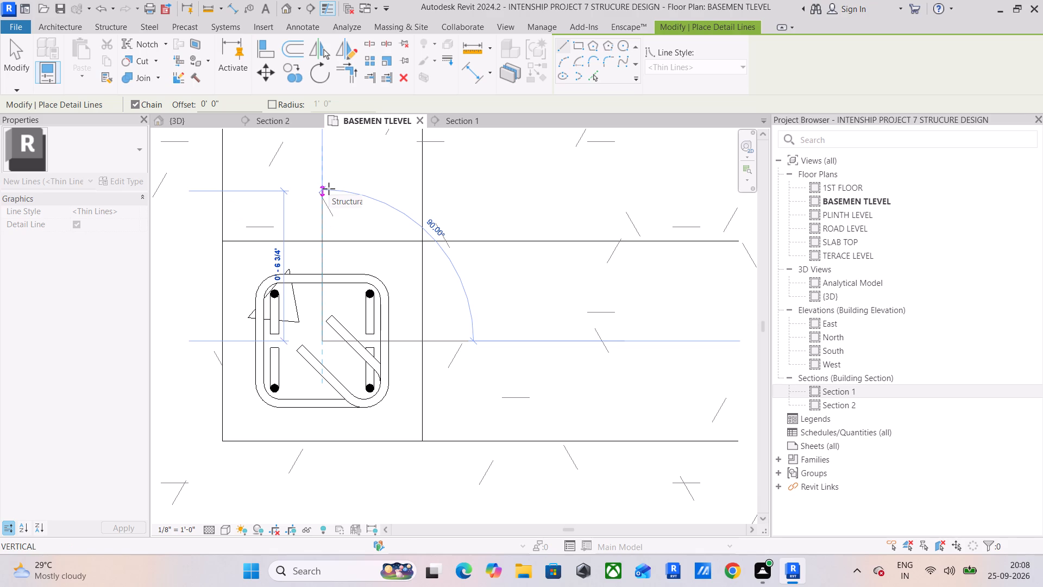
type("2'")
key("Return")
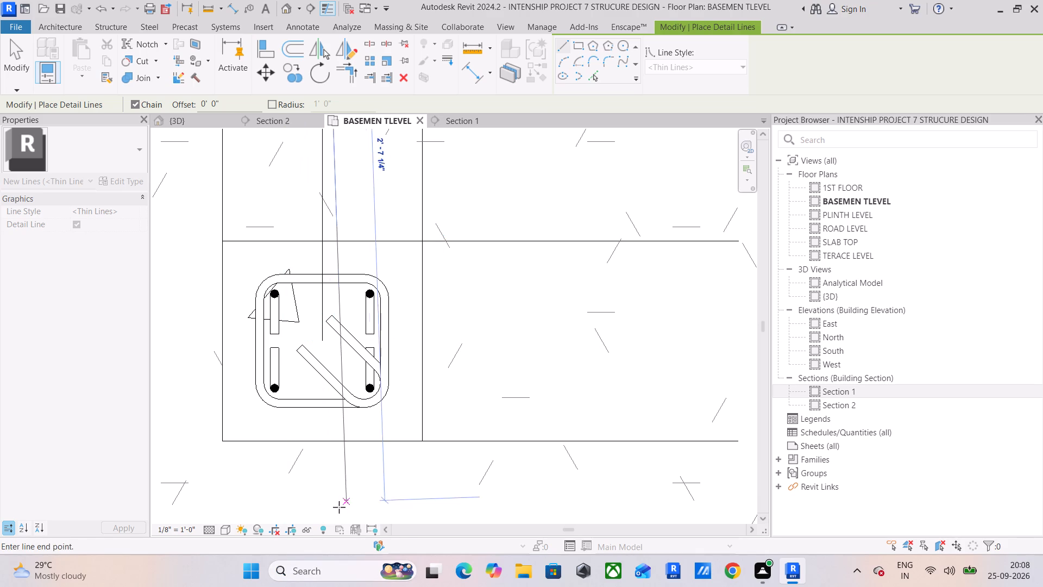
type("4'")
key("Return")
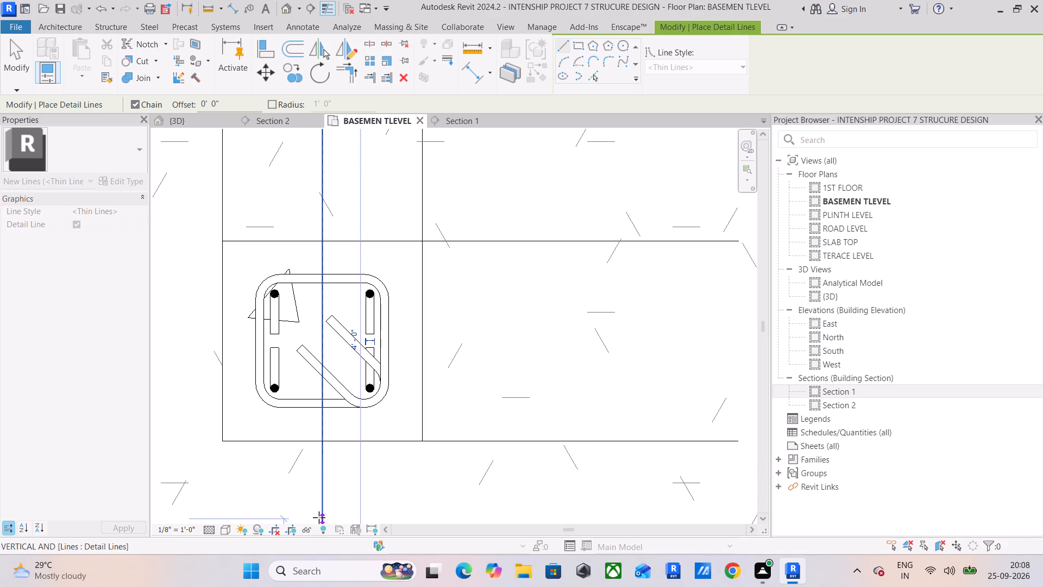
key("Escape")
Draw horizontal detail lines through the small column's centre: 2' to the right, and 4' back to the left.
left_click(323, 342)
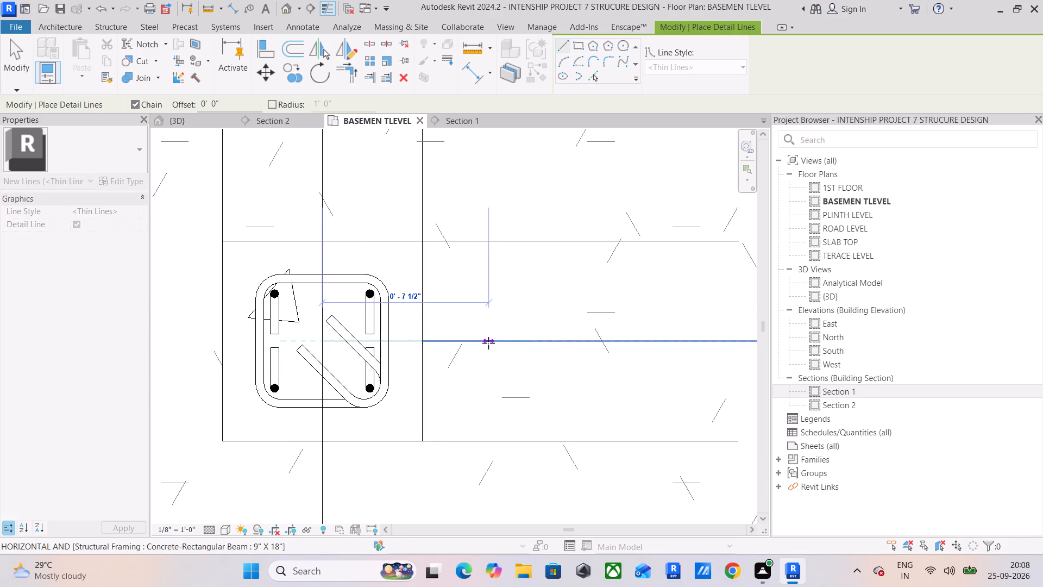
type("2'")
key("Return")
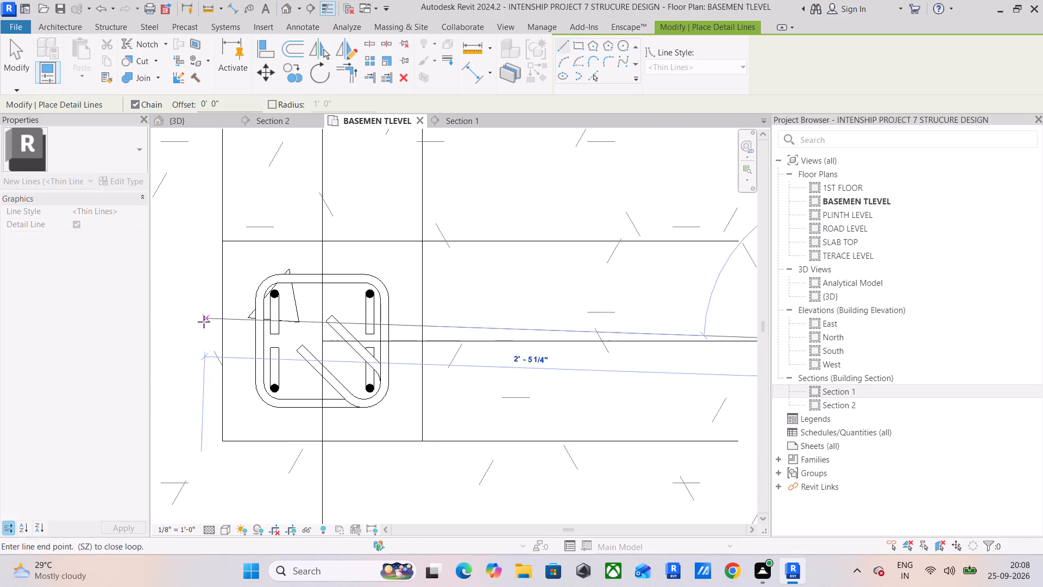
middle_click_drag(196, 357, 343, 358)
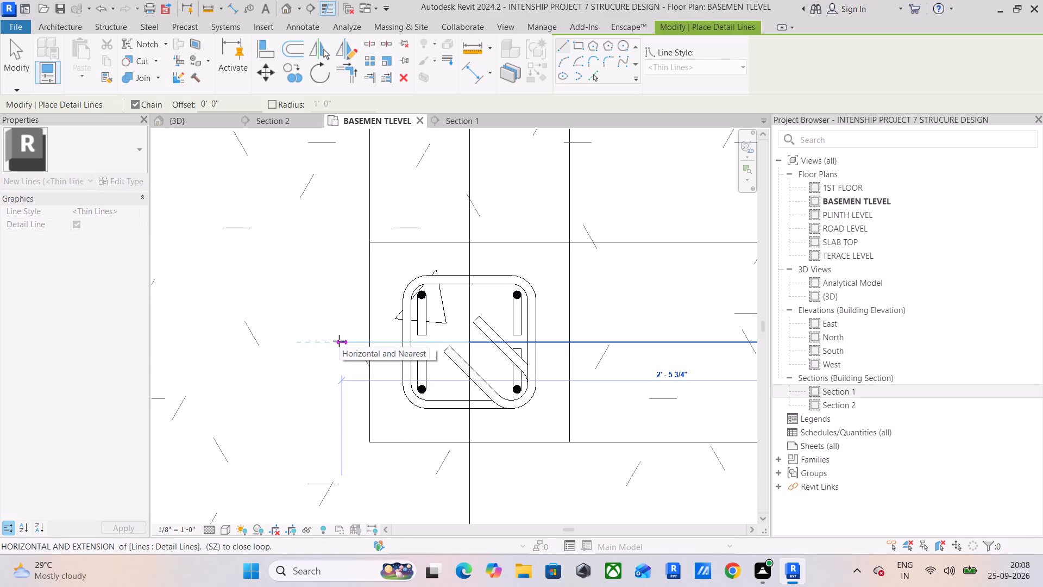
type("4'")
key("Return")
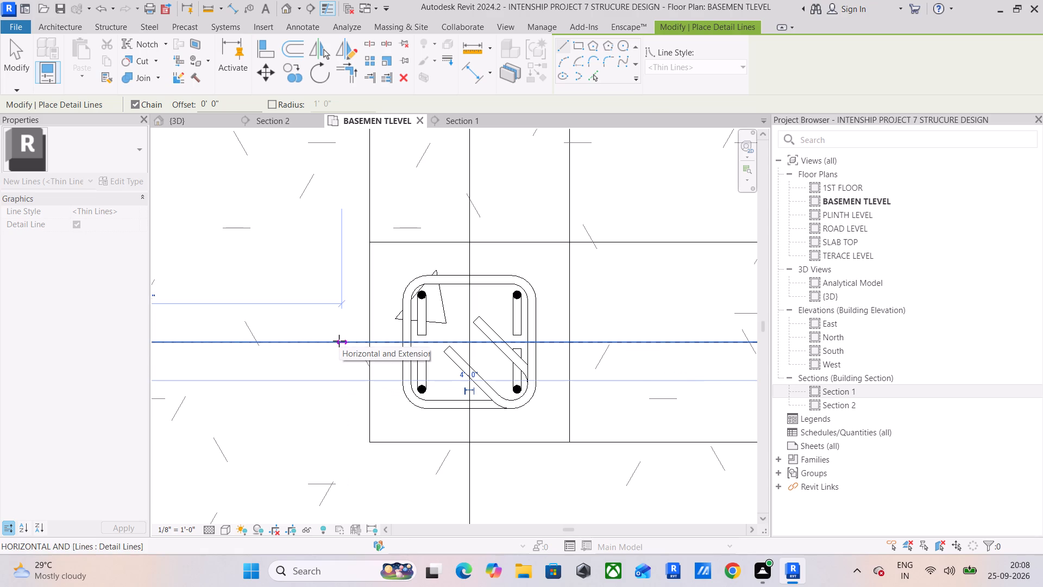
Draw the upper half of the 4' square outline with detail lines, running 2' above both ends of the column's horizontal centre line.
scroll(336, 319, "down", 5)
middle_click_drag(348, 311, 542, 316)
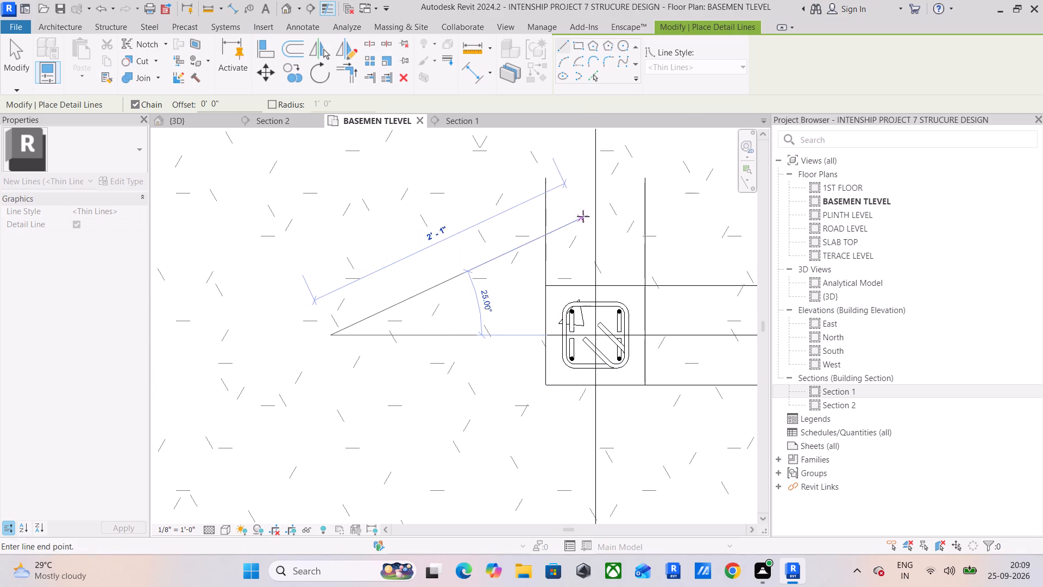
middle_click_drag(606, 218, 500, 235)
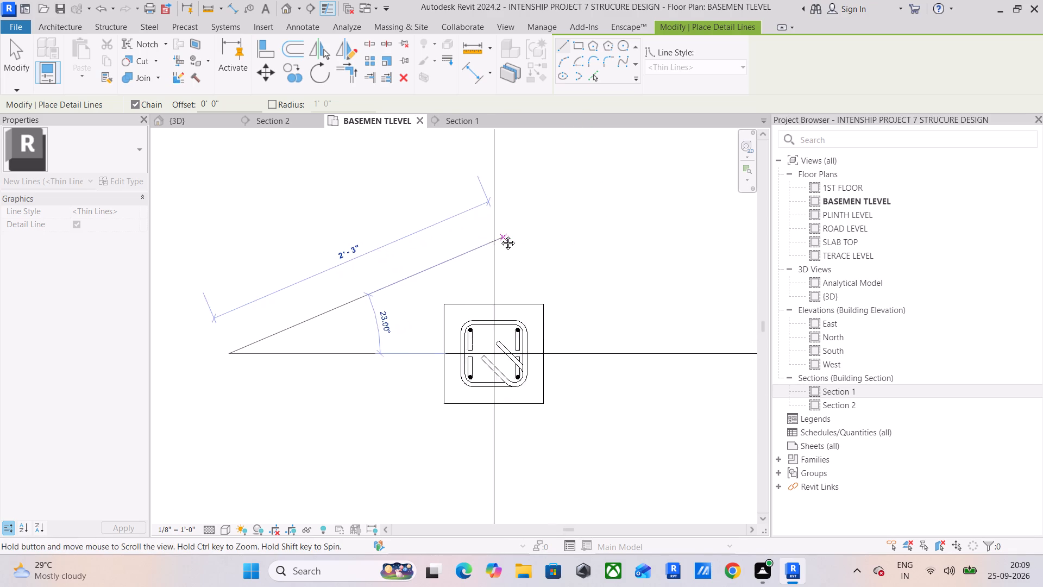
middle_click_drag(500, 235, 421, 225)
scroll(421, 310, "down", 4)
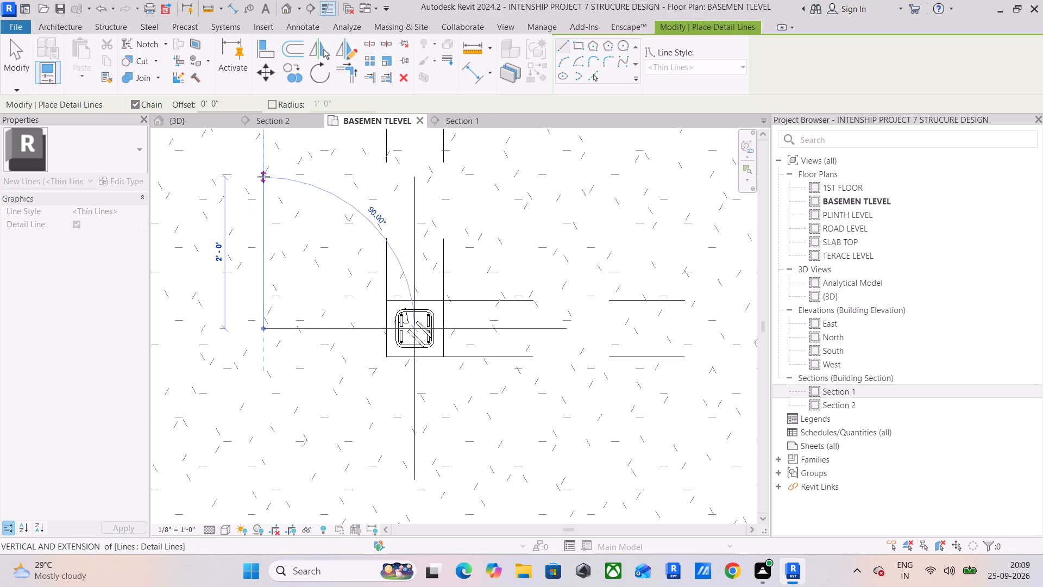
left_click(263, 177)
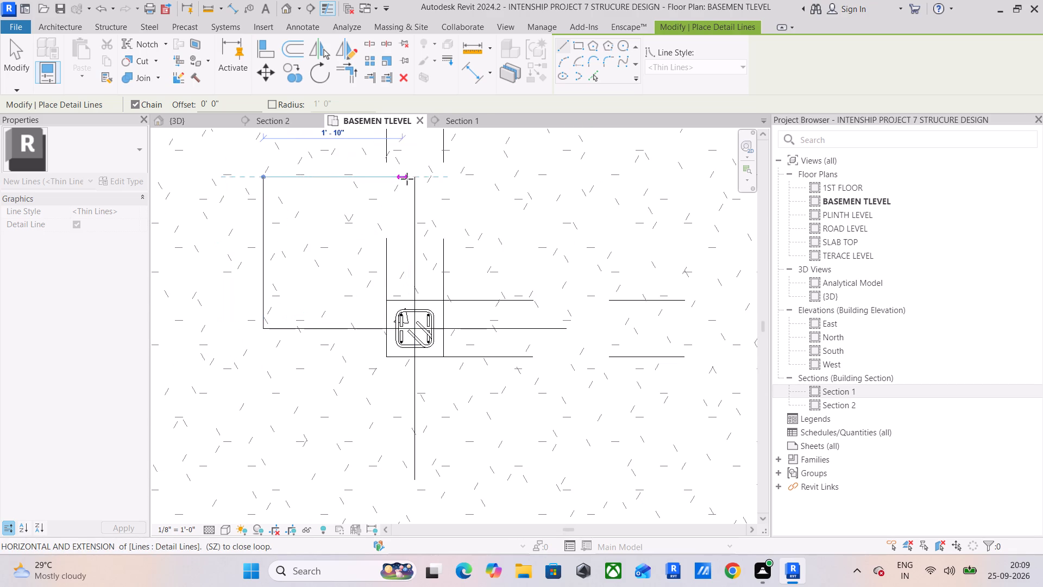
left_click(410, 178)
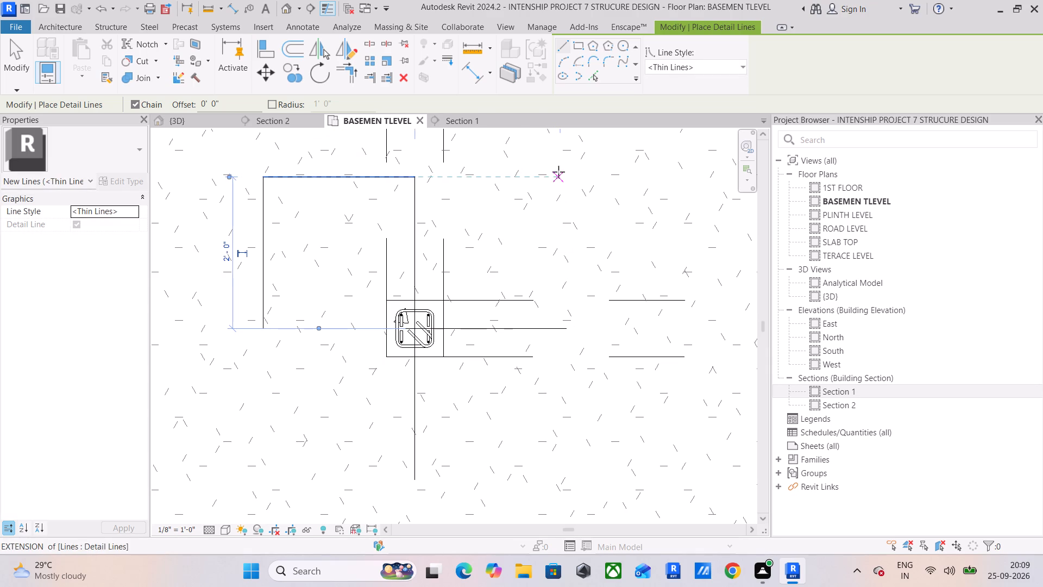
key("Escape")
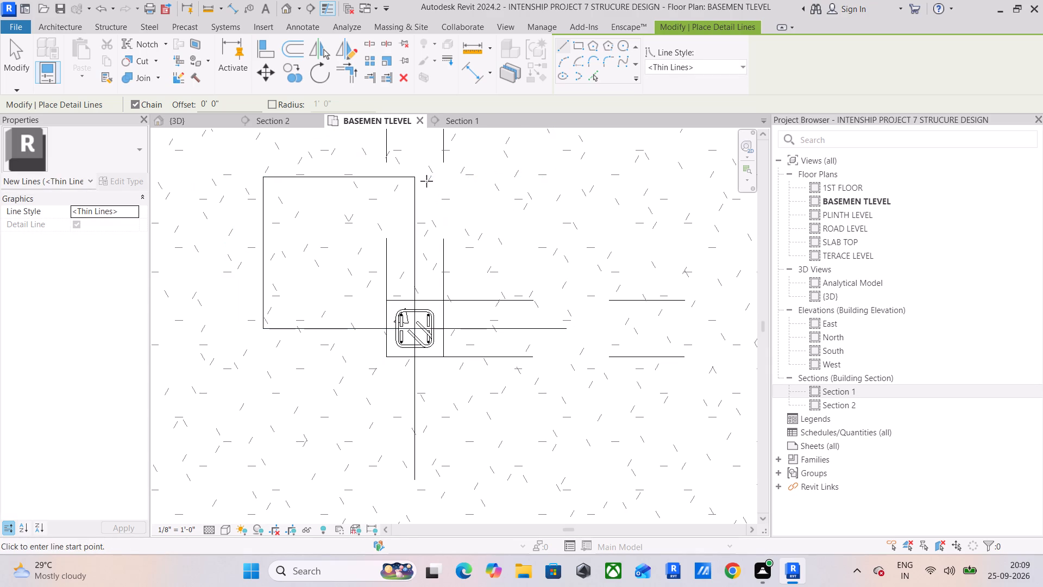
left_click(419, 178)
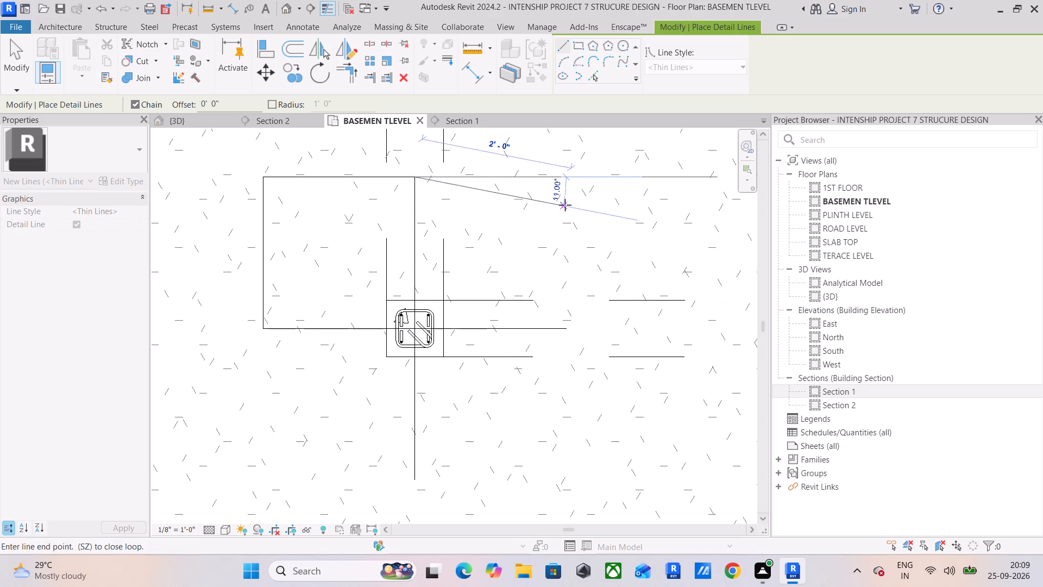
left_click(563, 179)
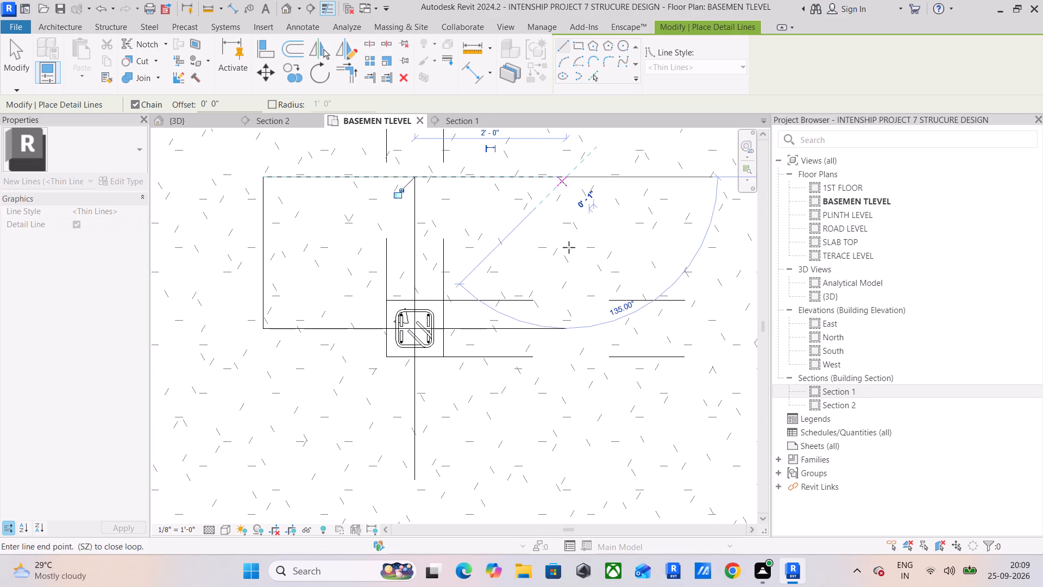
left_click(563, 333)
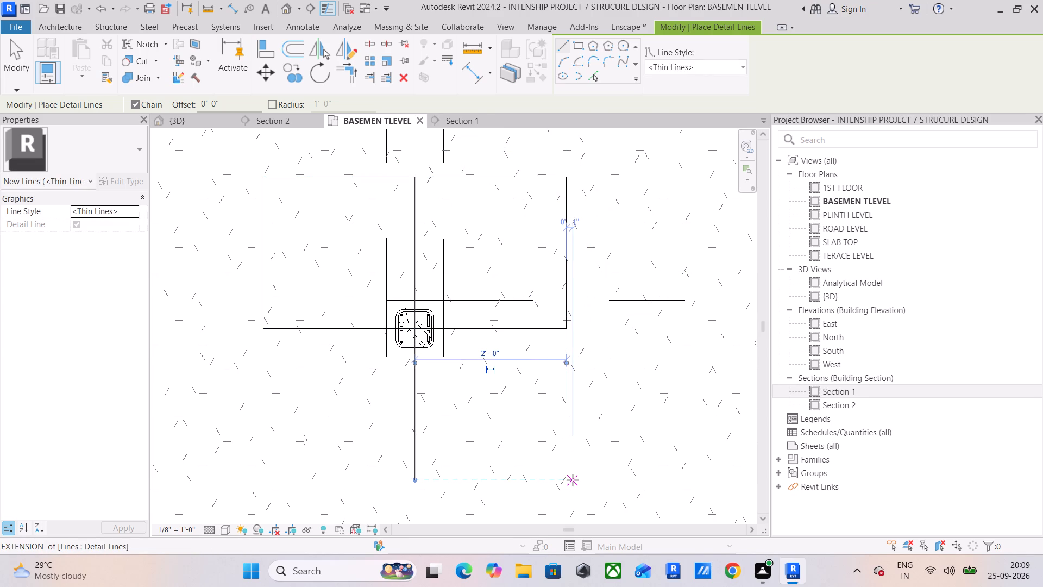
Draw the outline's lower-right quarter: a bottom line about 2'-1" from the vertical centre line's lower end, and the right side down to it.
left_click(573, 480)
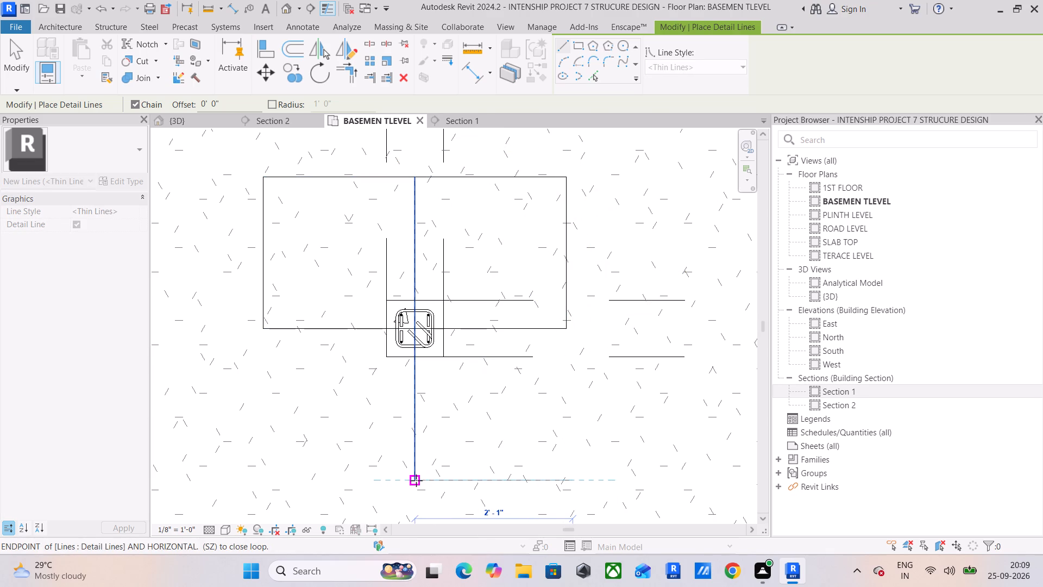
left_click(416, 480)
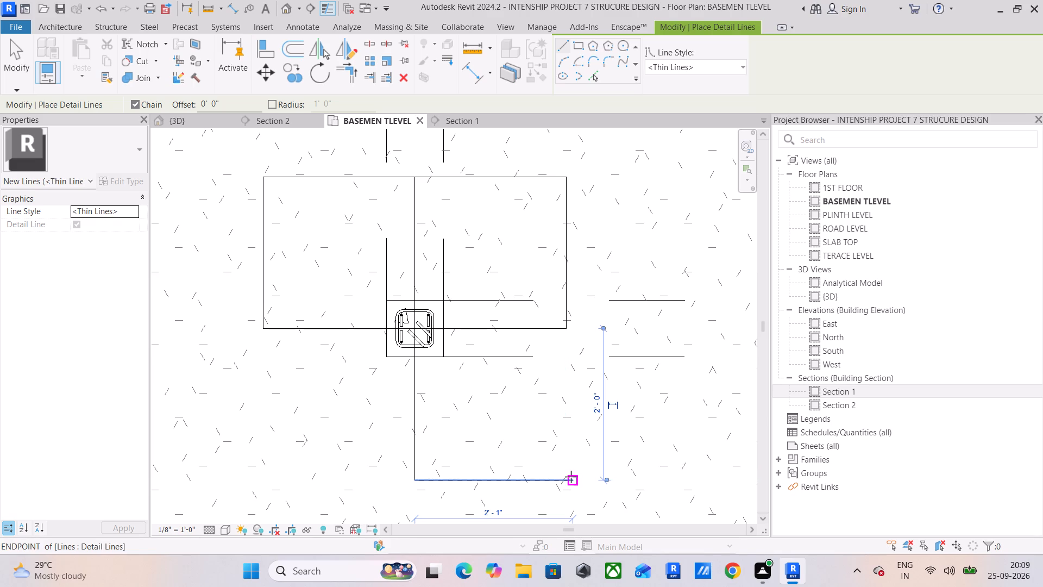
left_click(571, 477)
key("Escape")
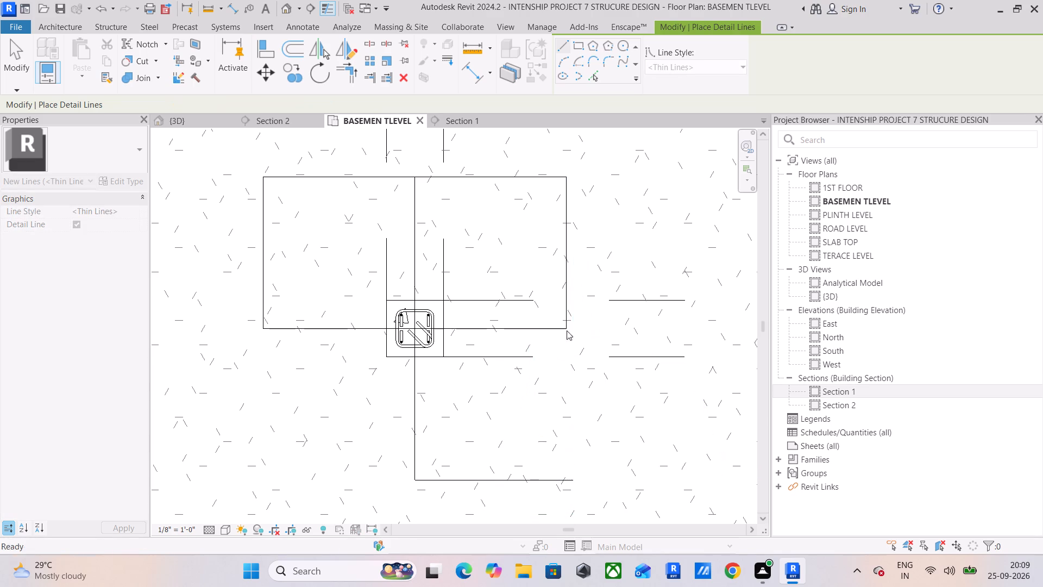
middle_click_drag(574, 340, 590, 216)
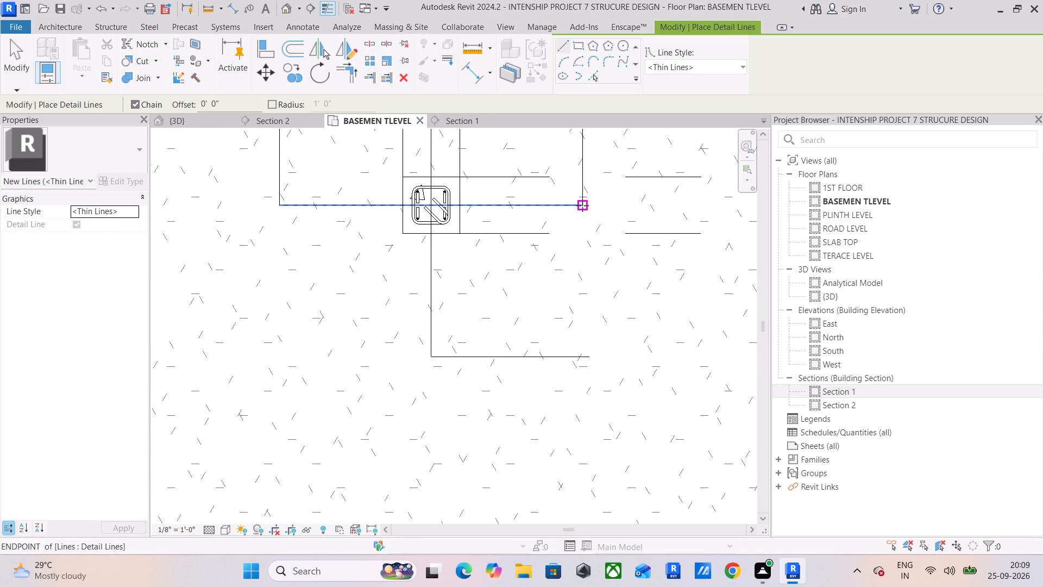
left_click(582, 205)
scroll(583, 360, "up", 12)
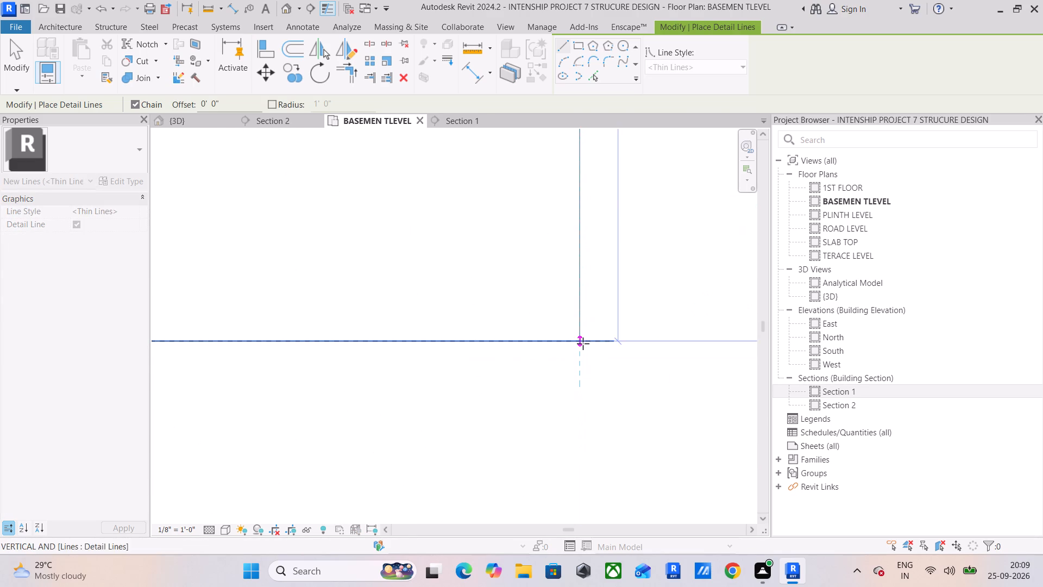
left_click(583, 344)
key("Escape")
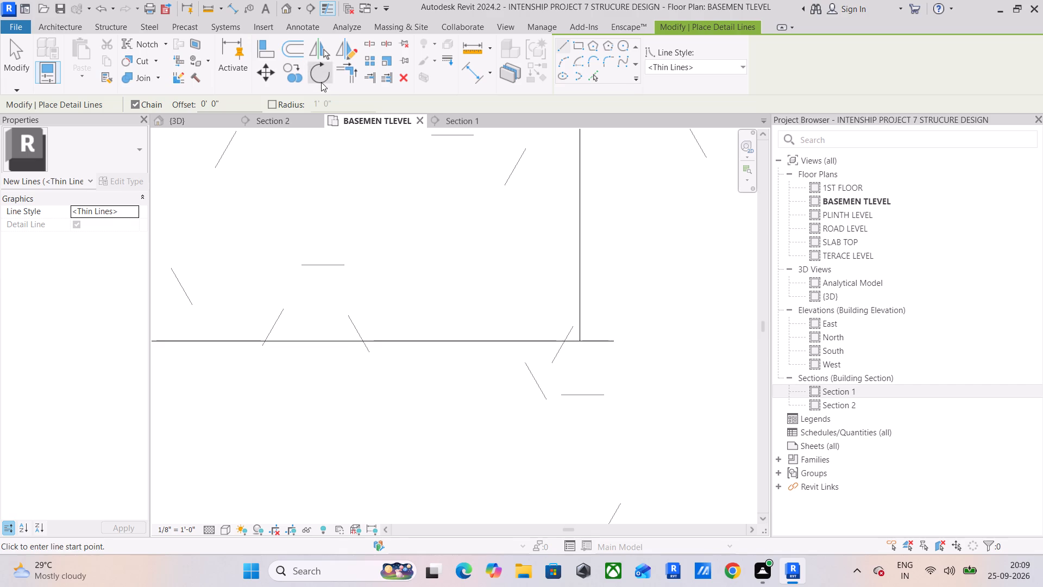
Trim the outline's bottom and right-hand detail lines into a clean lower-right corner.
left_click(340, 78)
left_click(504, 338)
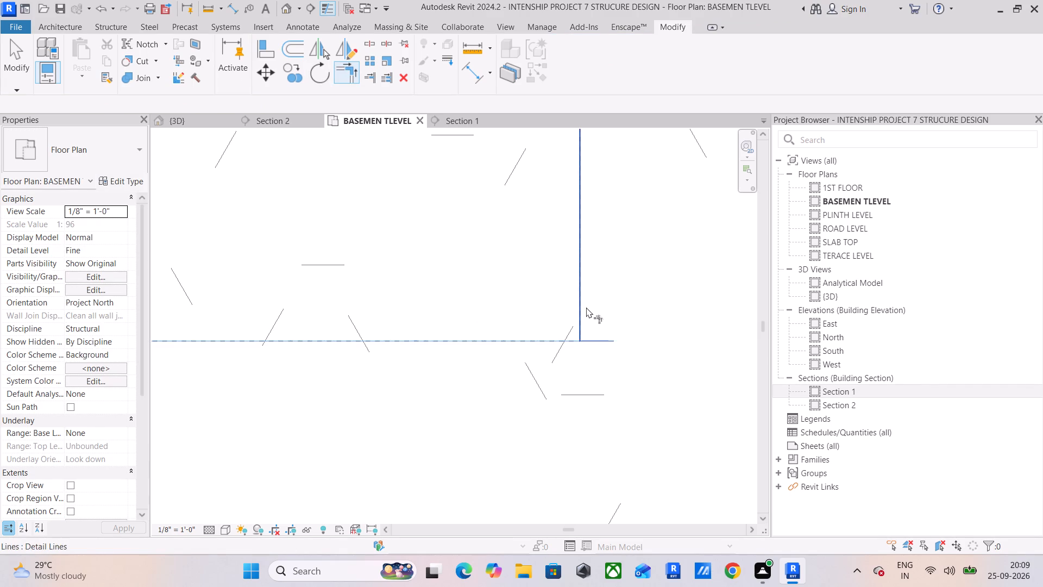
left_click(586, 302)
left_click(577, 308)
left_click(557, 341)
scroll(360, 308, "down", 6)
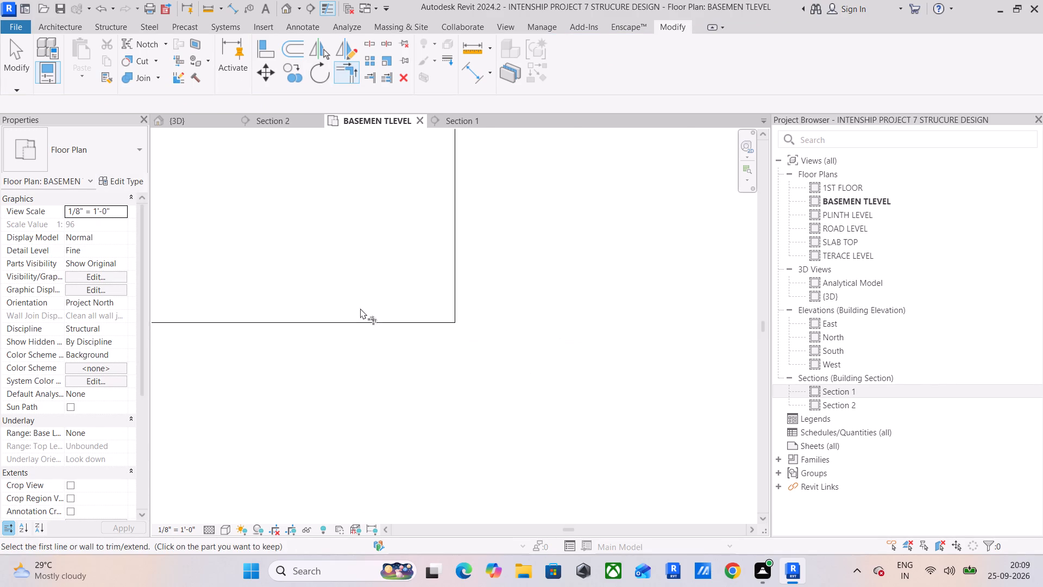
key("Escape")
Draw the outline's lower-left quarter with detail lines, 2' down the left side and across to the vertical centre line's lower end.
scroll(369, 311, "down", 3)
middle_click_drag(401, 315, 689, 374)
scroll(528, 221, "down", 5)
middle_click_drag(524, 232, 500, 296)
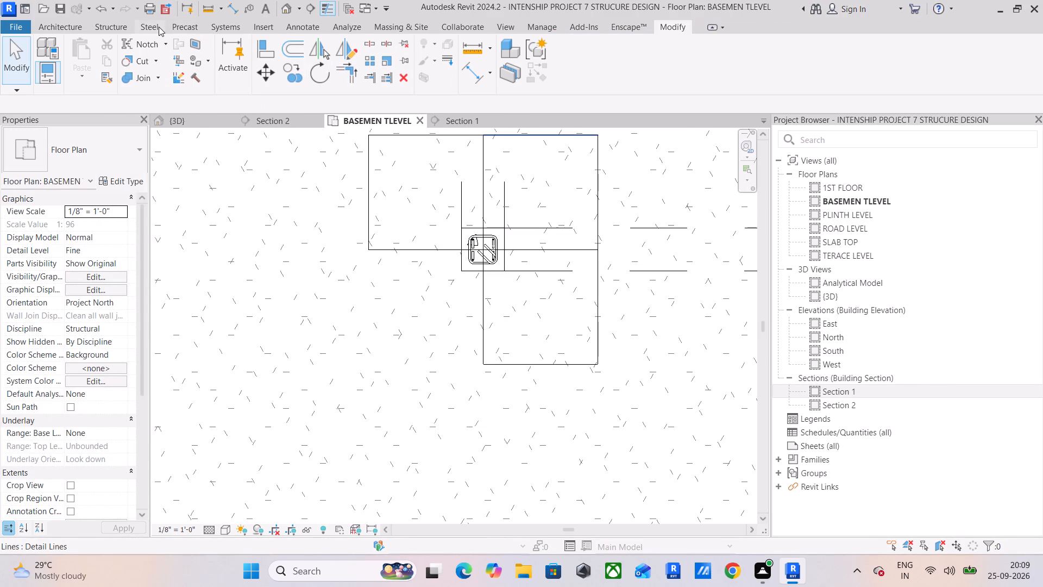
left_click(301, 24)
left_click(315, 42)
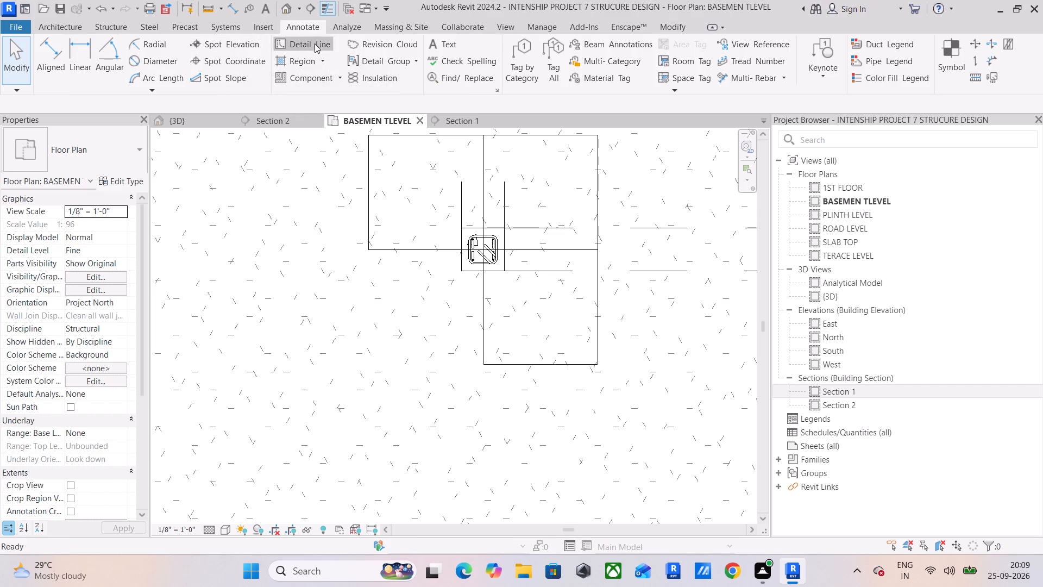
left_click(371, 250)
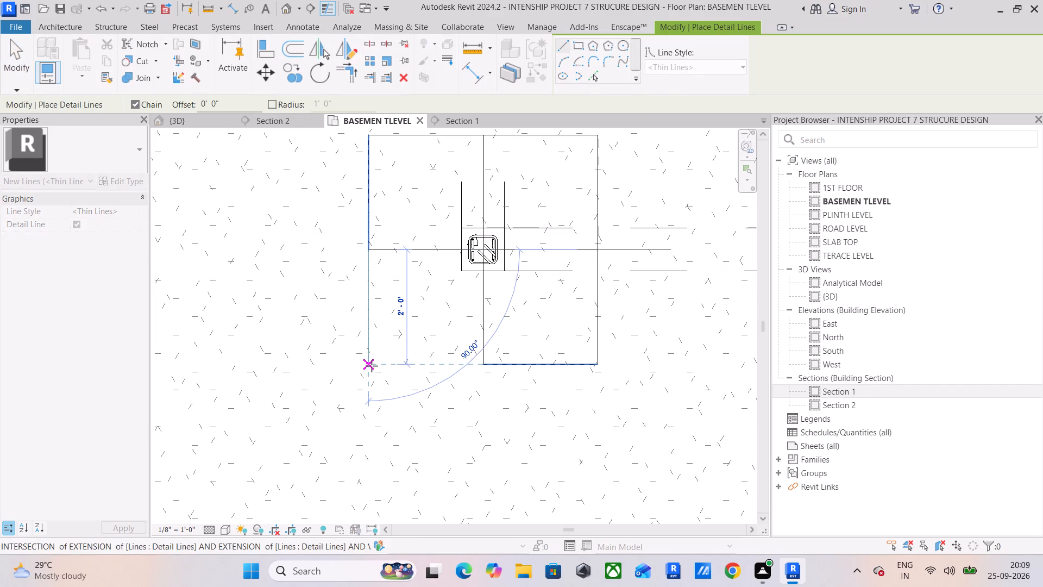
left_click(372, 366)
left_click(480, 370)
key("Escape")
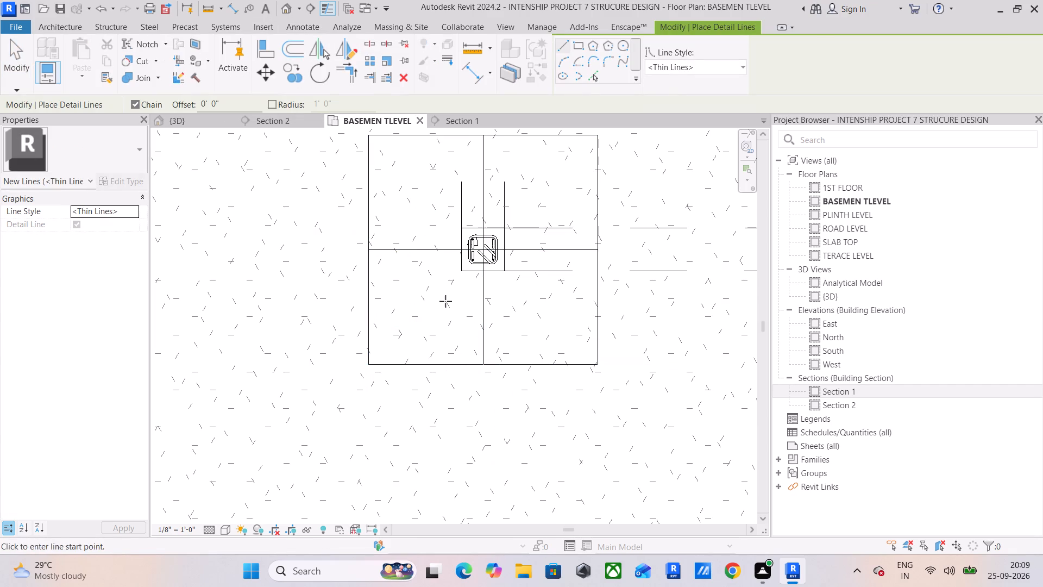
key("Escape")
Delete the vertical and horizontal centre lines inside the square outline.
left_click(481, 306)
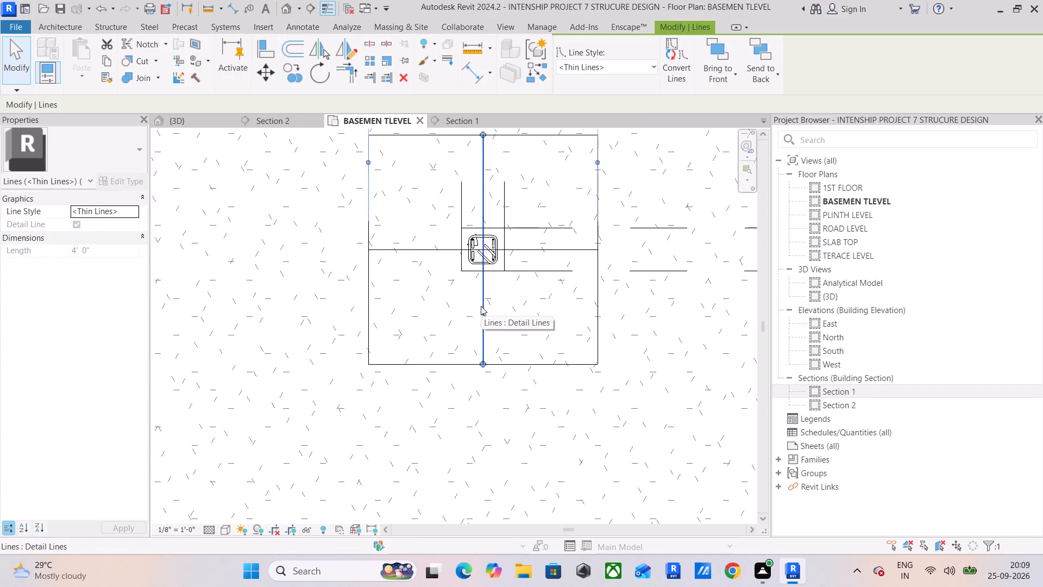
key("Delete")
left_click(480, 192)
key("Delete")
left_click(533, 249)
key("Delete")
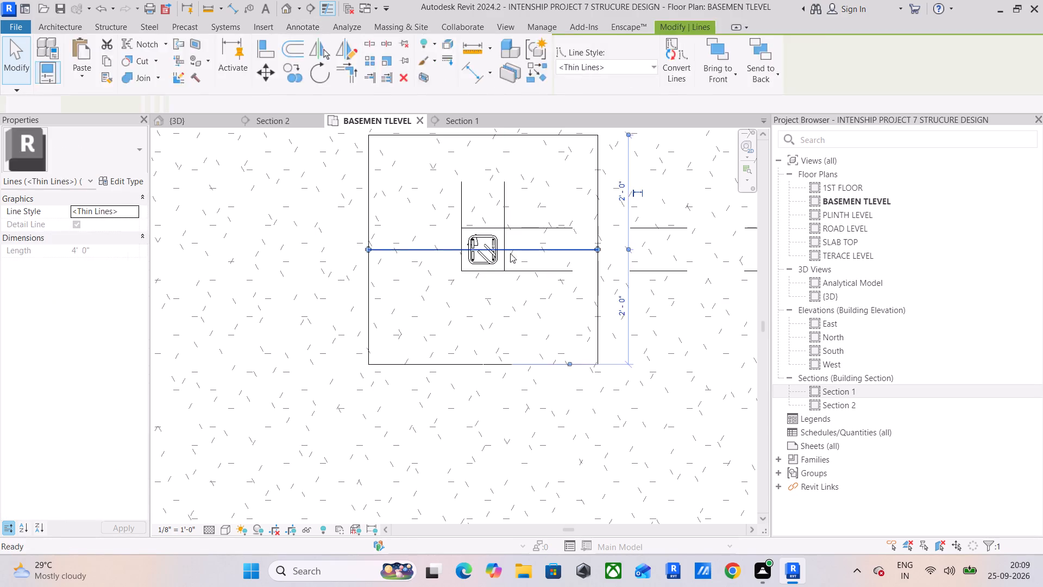
left_click(545, 249)
key("Delete")
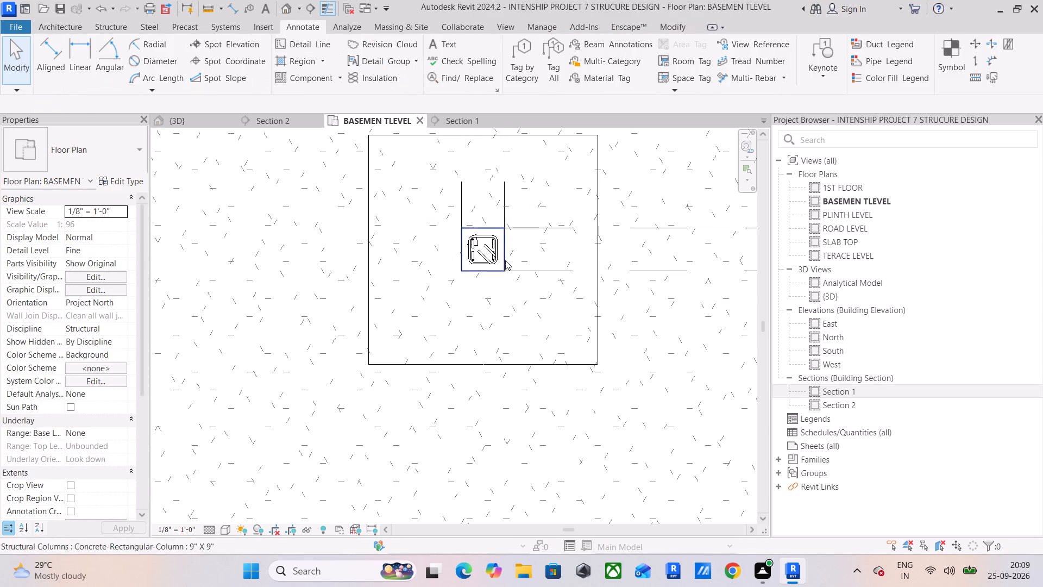
Start an isolated foundation and duplicate the Footing-Rectangular 72" x 48" x 18" type as 4' X 4'.
scroll(504, 260, "down", 3)
middle_click_drag(504, 260, 508, 309)
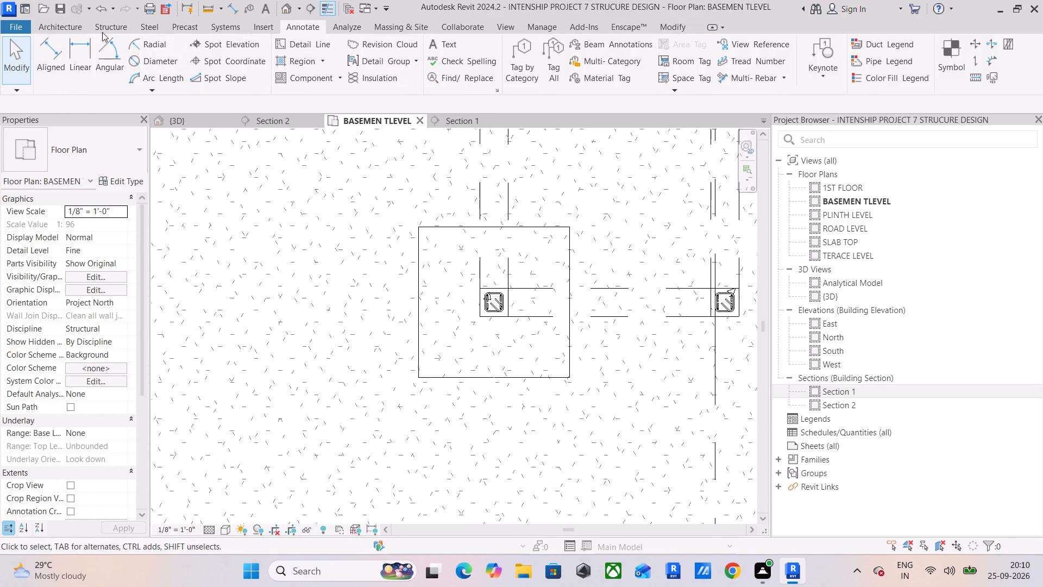
left_click(78, 26)
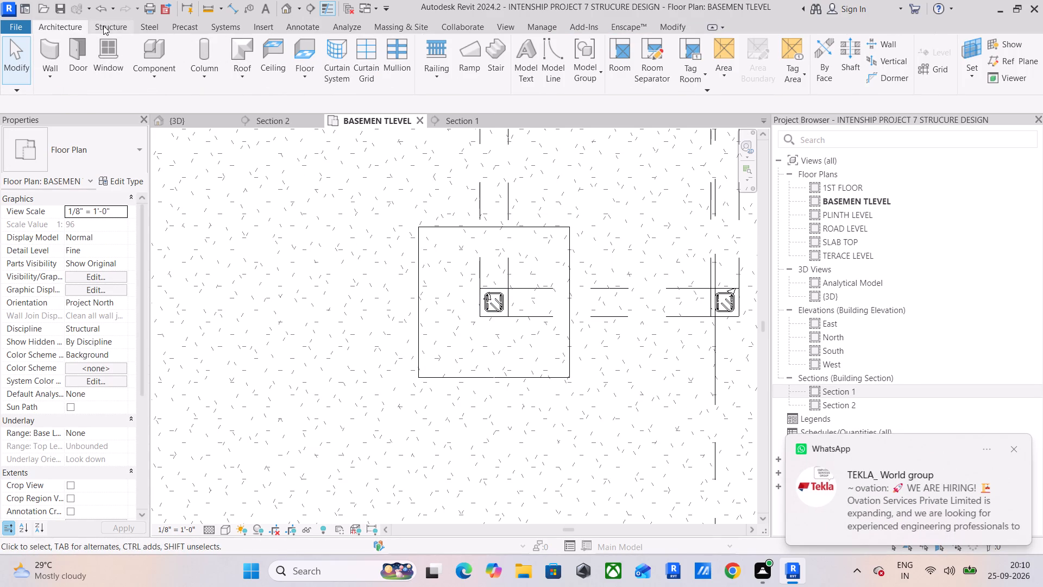
left_click(118, 24)
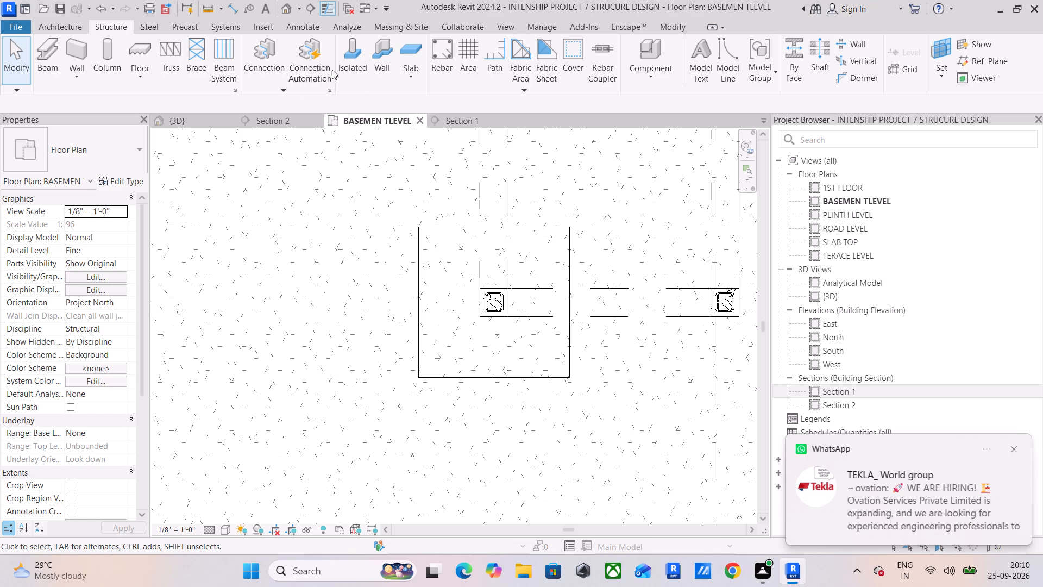
left_click(354, 67)
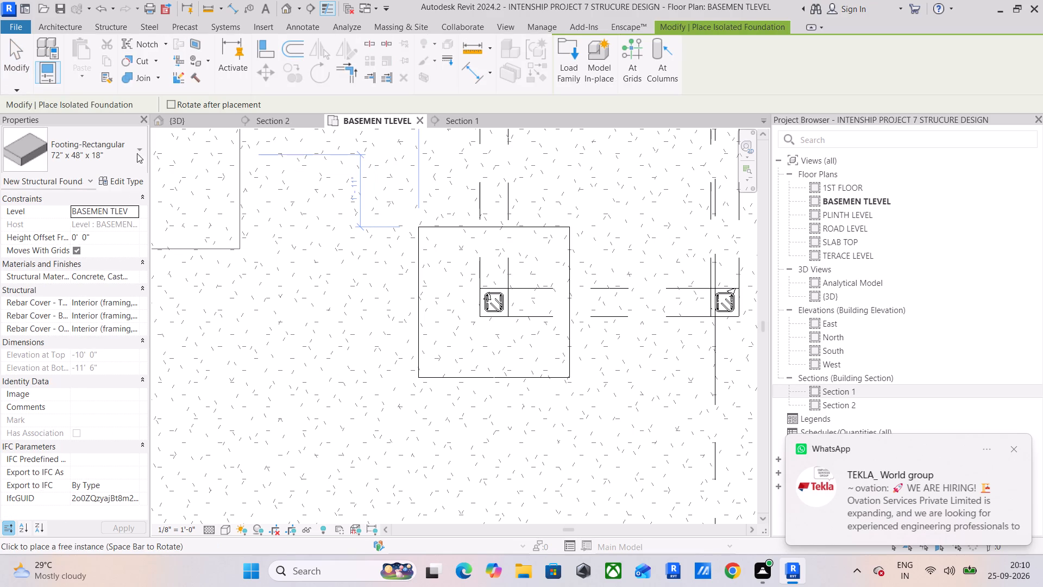
left_click(131, 192)
left_click(131, 183)
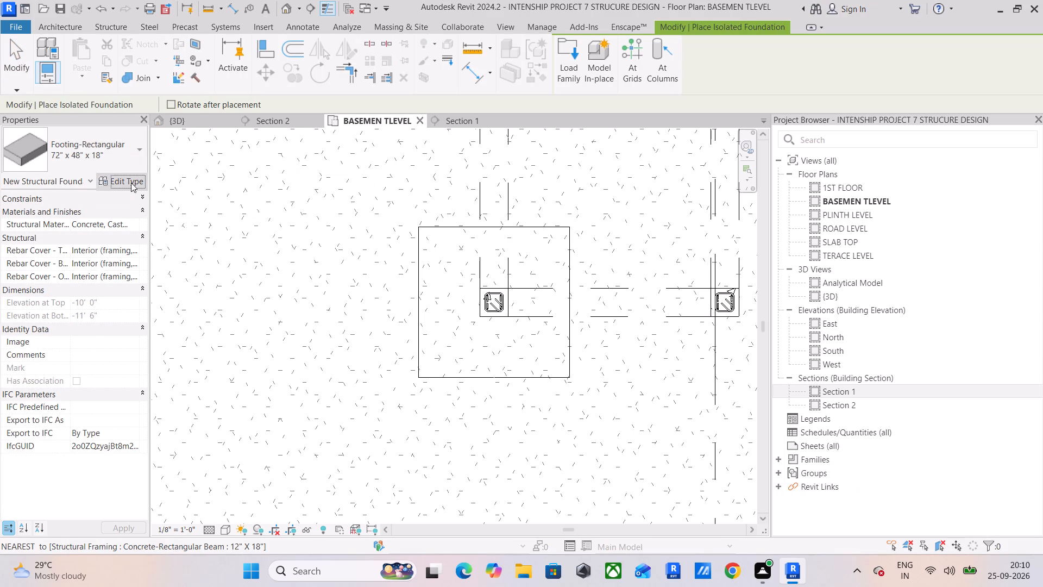
left_click(689, 117)
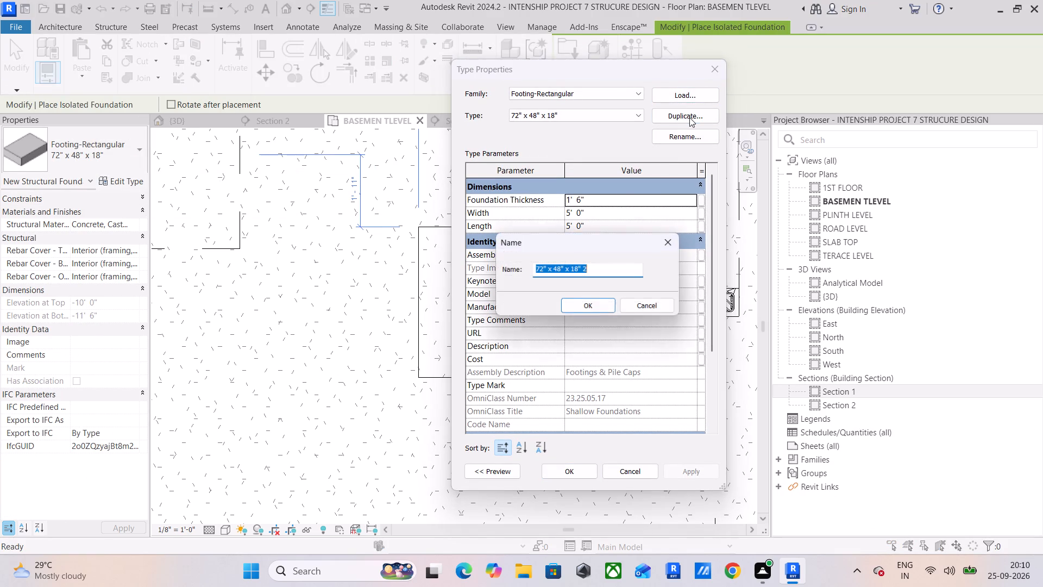
type("4'")
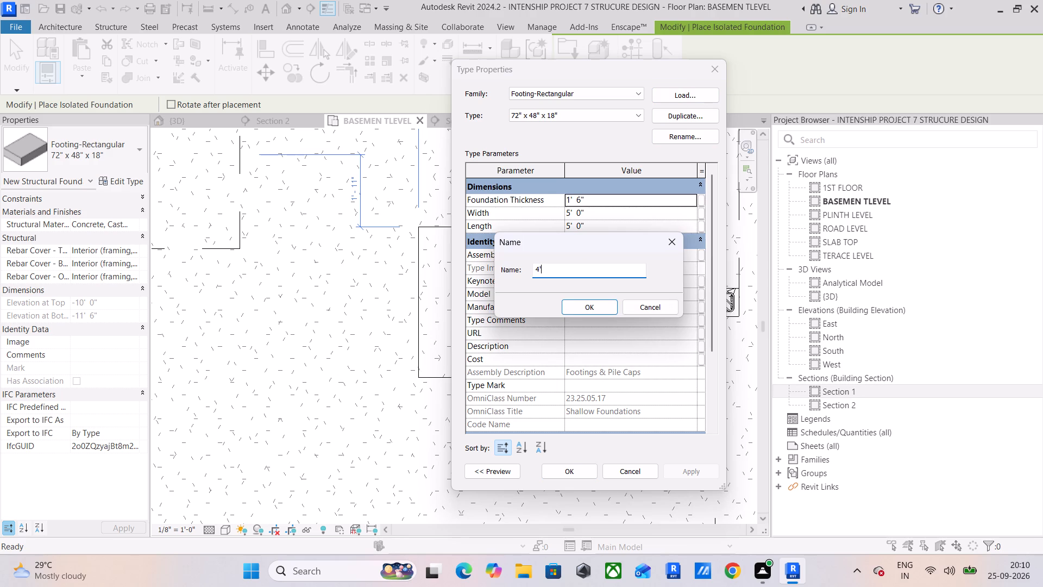
key("space")
type("X 4'")
key("Return")
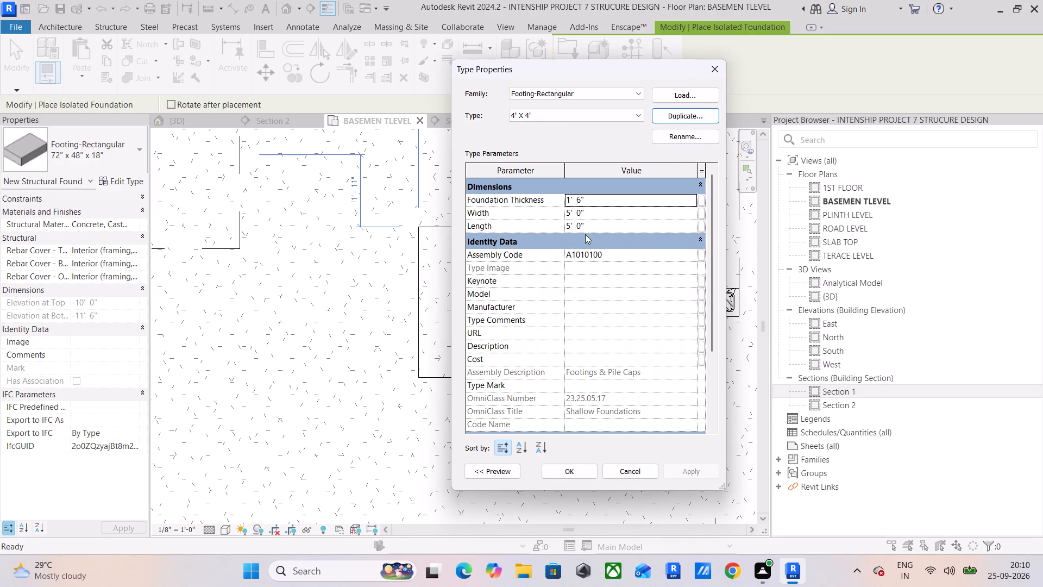
Set the 4' X 4' footing type's width and length to 4' each and apply the type properties.
left_click(612, 216)
type("4'")
key("Return")
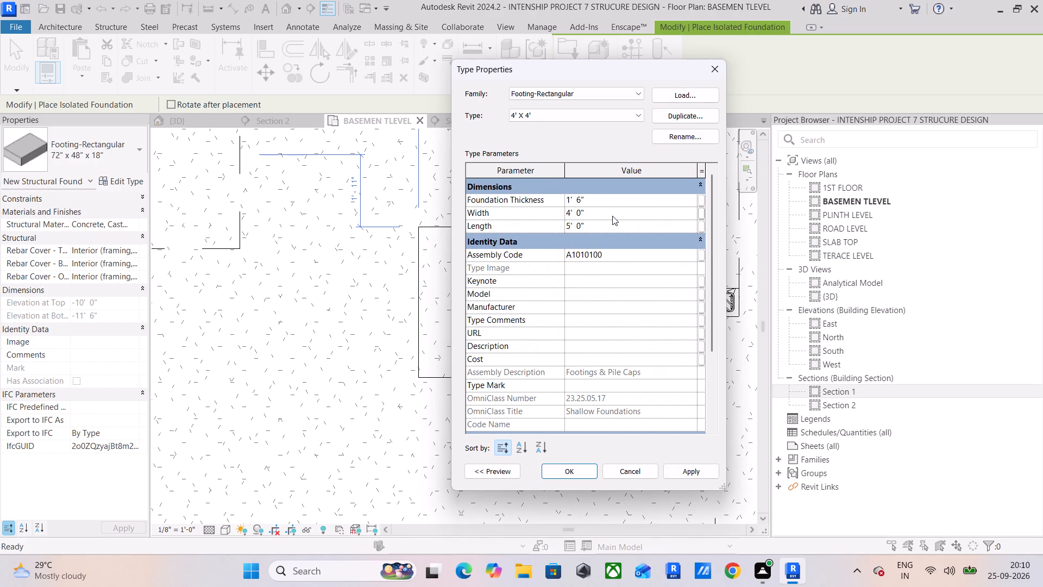
left_click(630, 226)
type("4'")
key("Return")
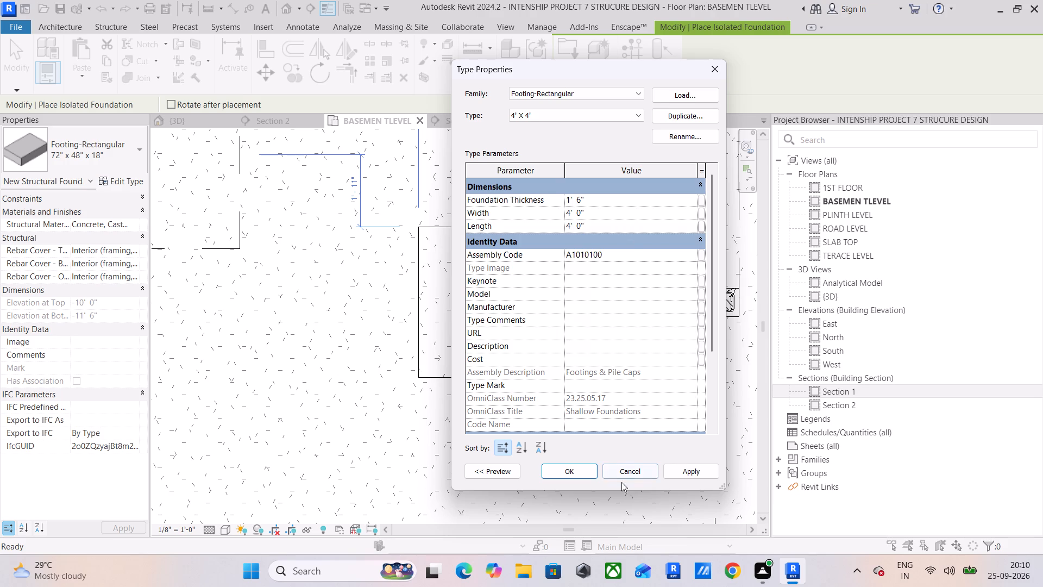
left_click(682, 471)
left_click(582, 476)
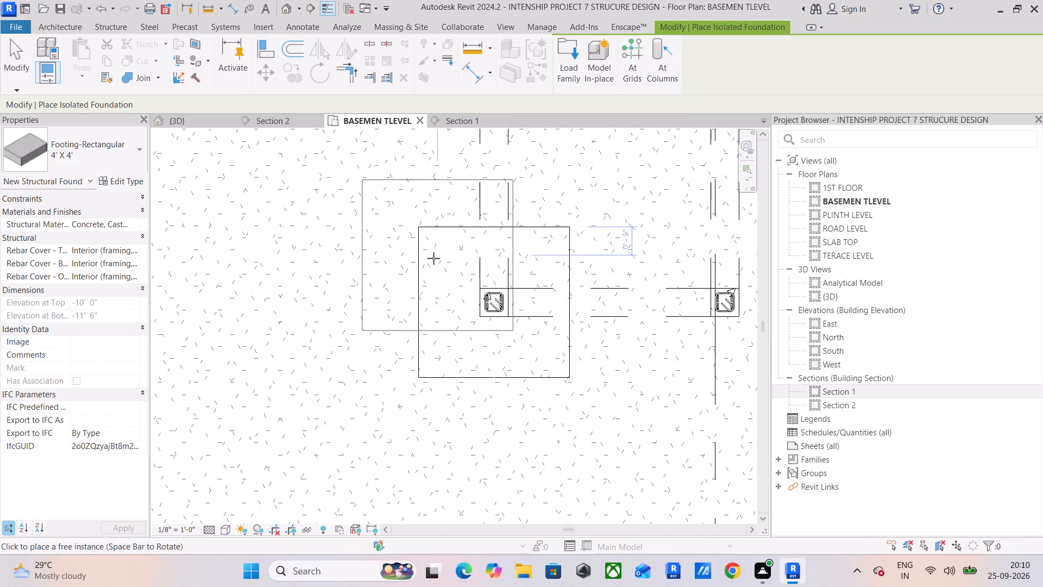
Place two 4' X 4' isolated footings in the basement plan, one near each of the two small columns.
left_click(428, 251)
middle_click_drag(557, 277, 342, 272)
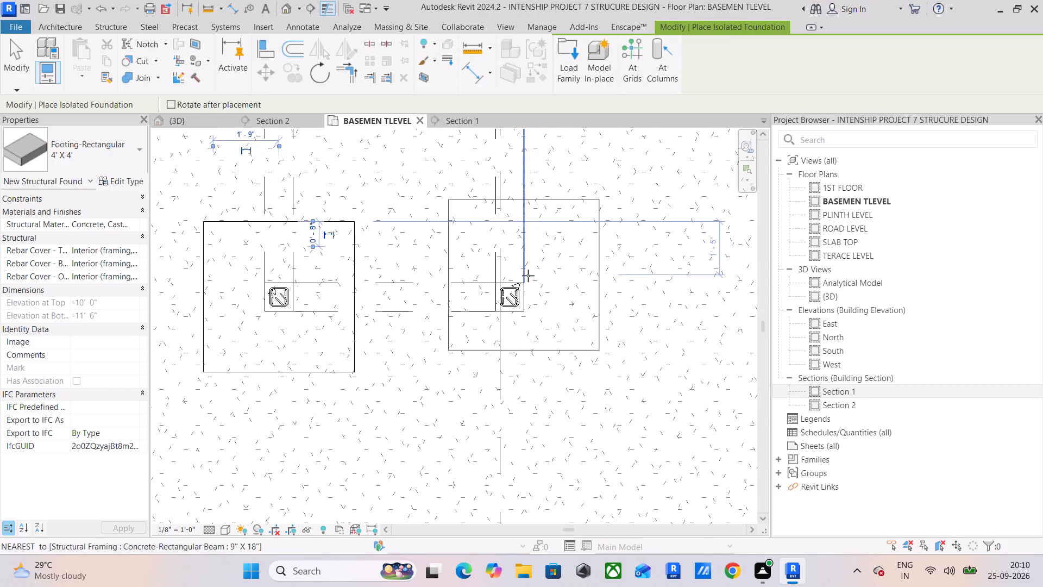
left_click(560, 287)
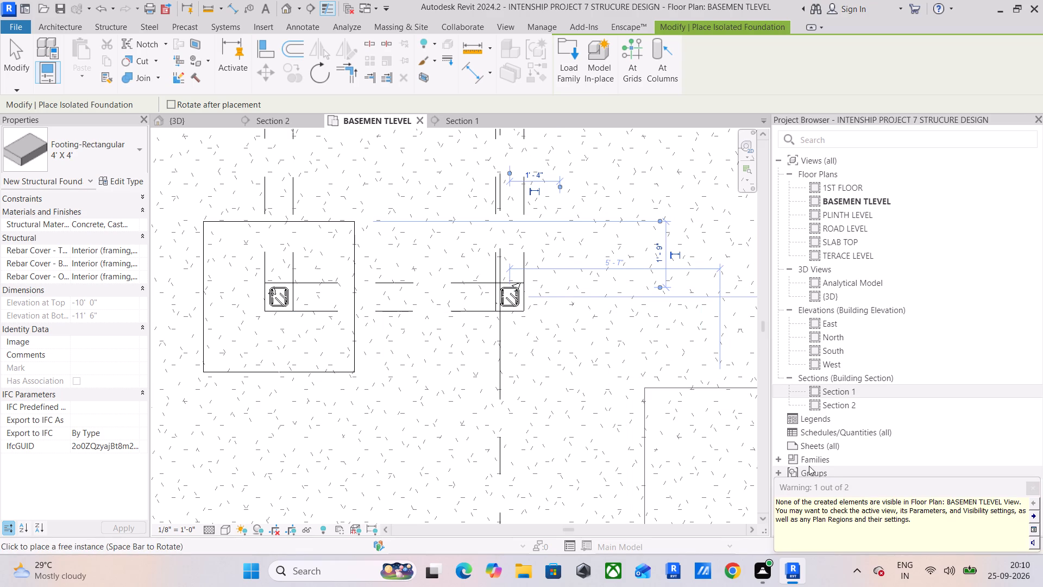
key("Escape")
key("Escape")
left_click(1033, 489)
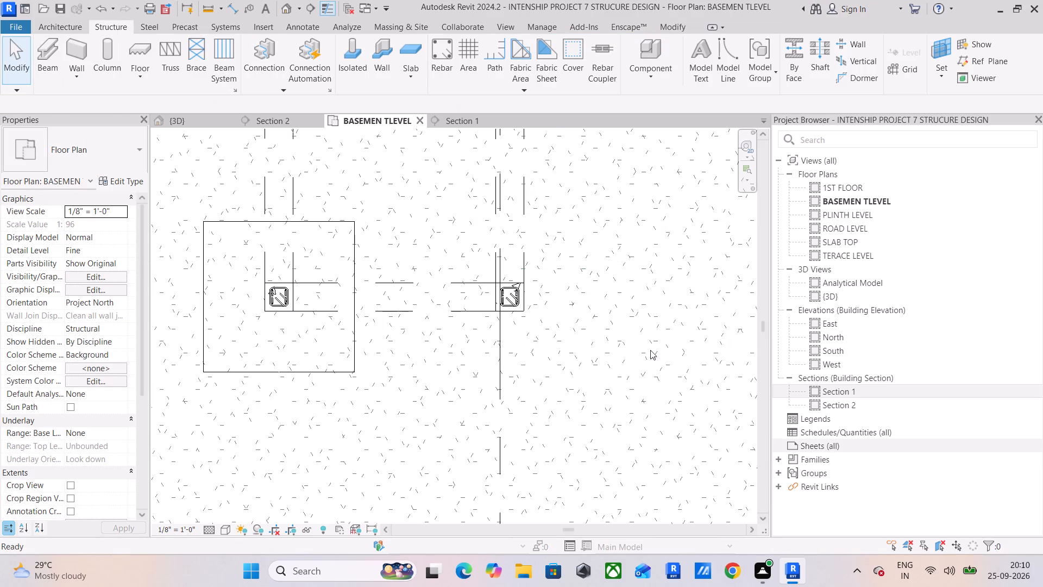
Examine the footings beneath the structure in the 3D view, focusing on the two new ones at the small columns.
middle_click_drag(637, 343, 676, 389)
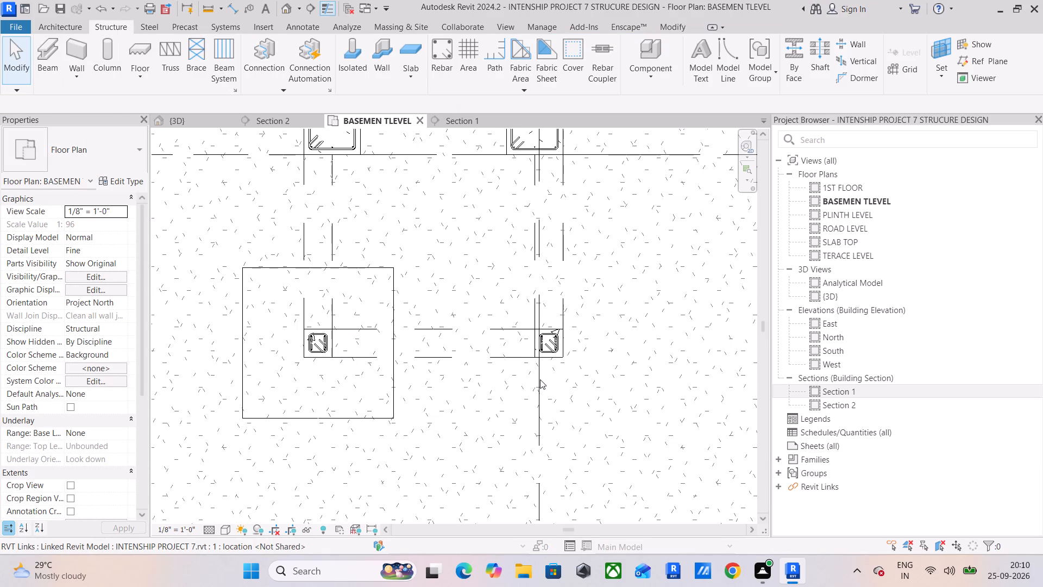
middle_click_drag(399, 280, 497, 297)
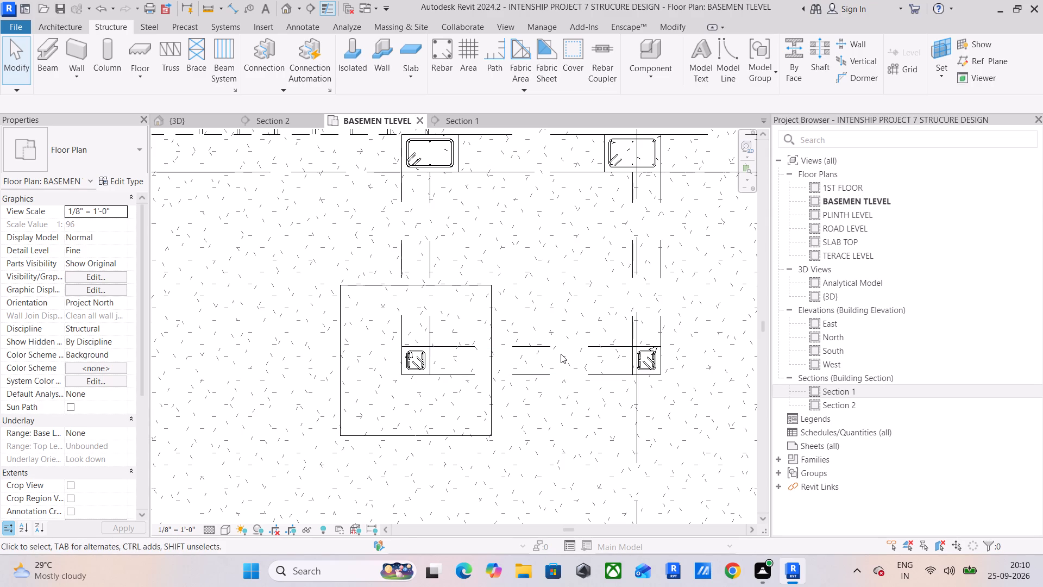
middle_click_drag(561, 354, 595, 345)
scroll(596, 344, "down", 10)
middle_click_drag(597, 346, 529, 341)
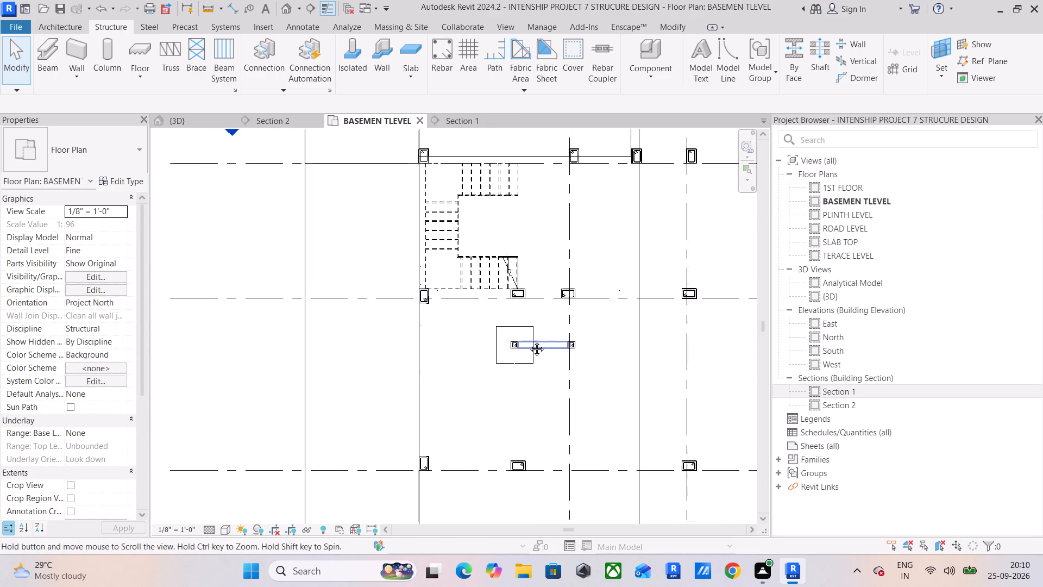
middle_click_drag(529, 341, 452, 337)
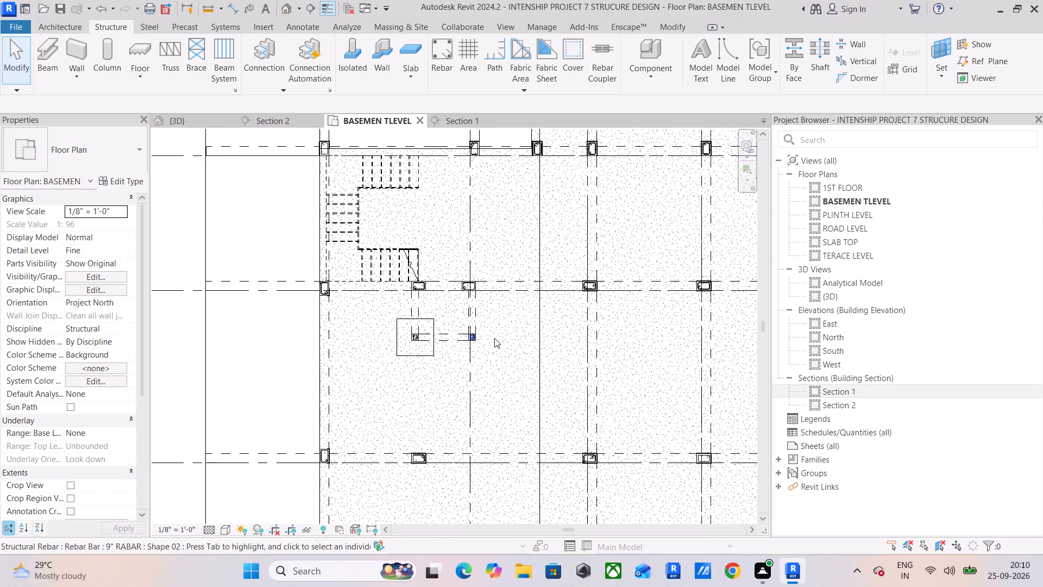
middle_click(494, 338)
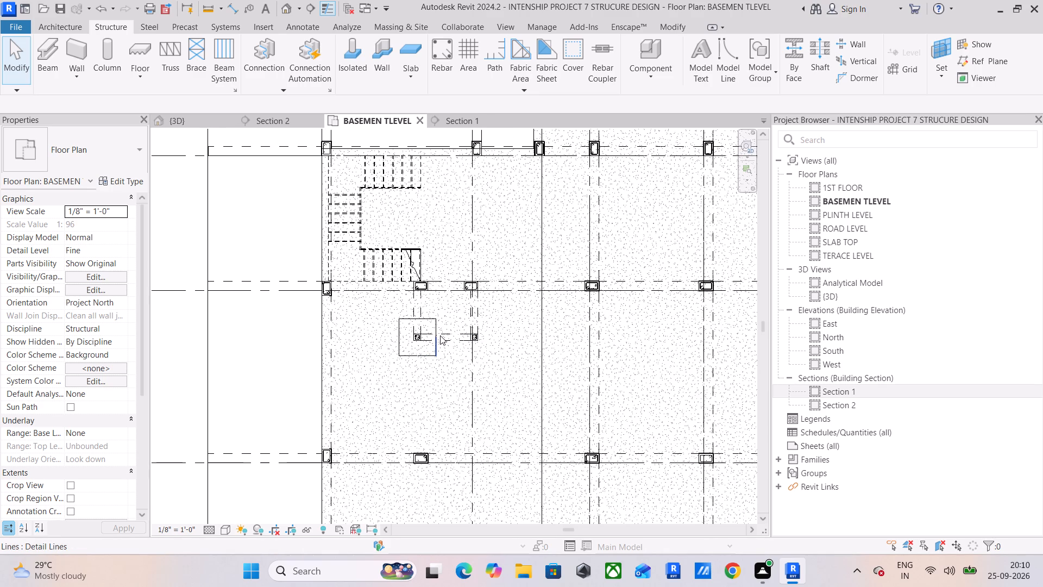
left_click(199, 123)
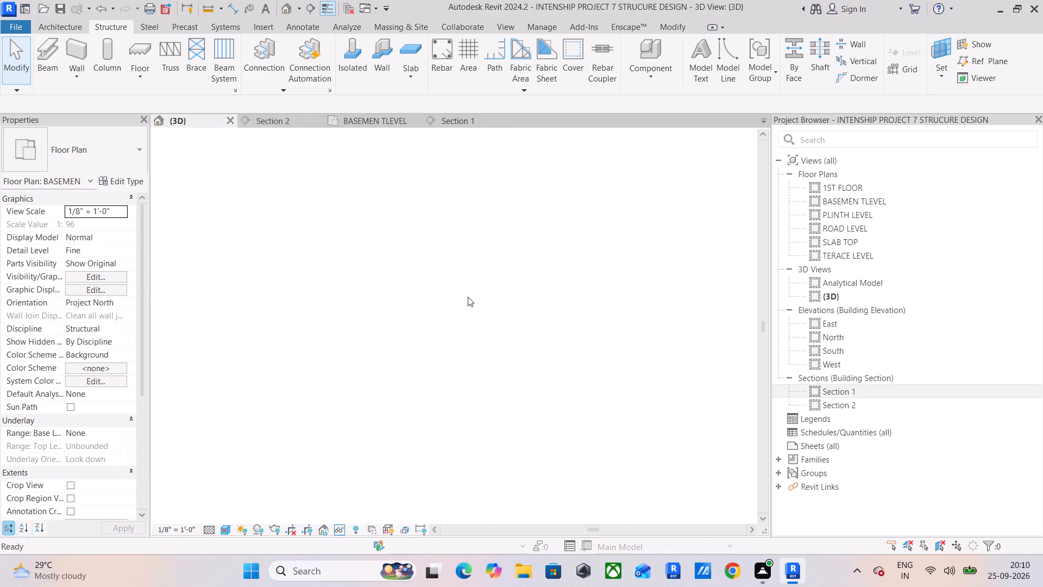
middle_click_drag(468, 362, 490, 384, "shift")
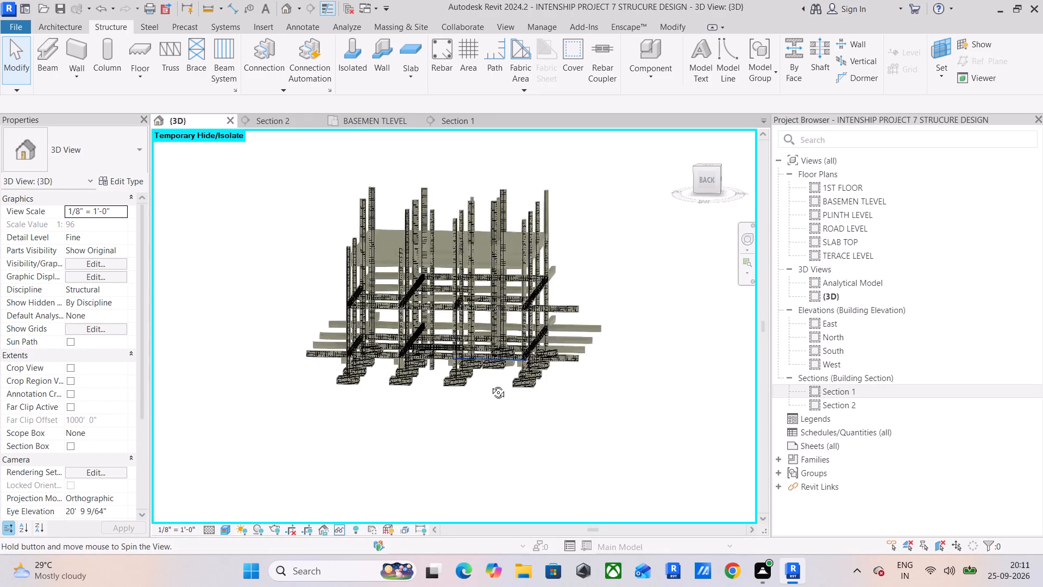
middle_click_drag(490, 384, 438, 362, "shift")
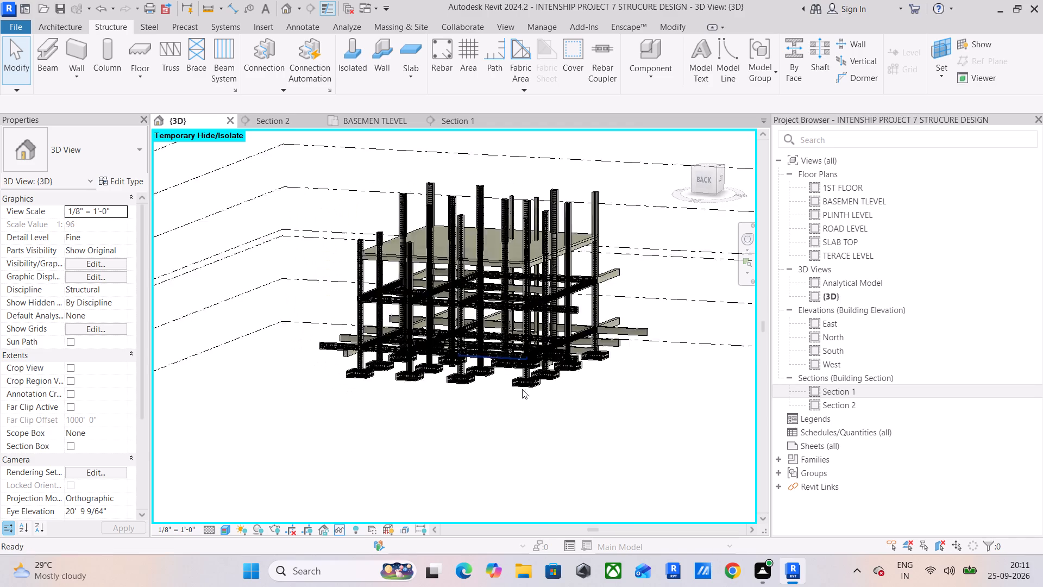
scroll(521, 389, "up", 6)
scroll(485, 360, "up", 10)
scroll(479, 342, "down", 5)
middle_click_drag(588, 351, 505, 341, "shift")
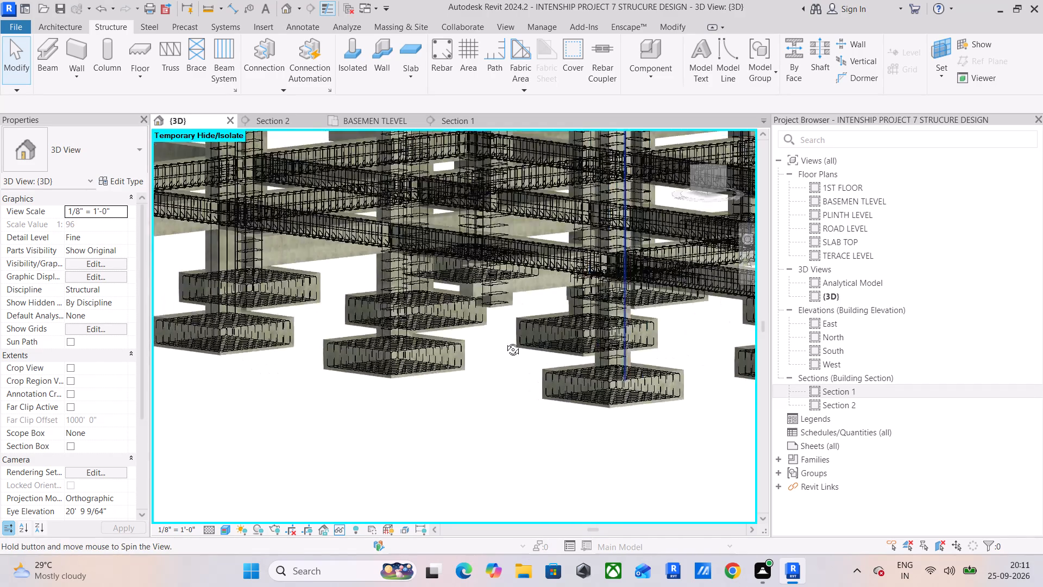
middle_click_drag(505, 341, 490, 329, "shift")
middle_click_drag(551, 346, 252, 324)
scroll(524, 390, "down", 5)
middle_click_drag(545, 382, 541, 399, "shift")
scroll(563, 399, "up", 1)
middle_click_drag(561, 401, 516, 408)
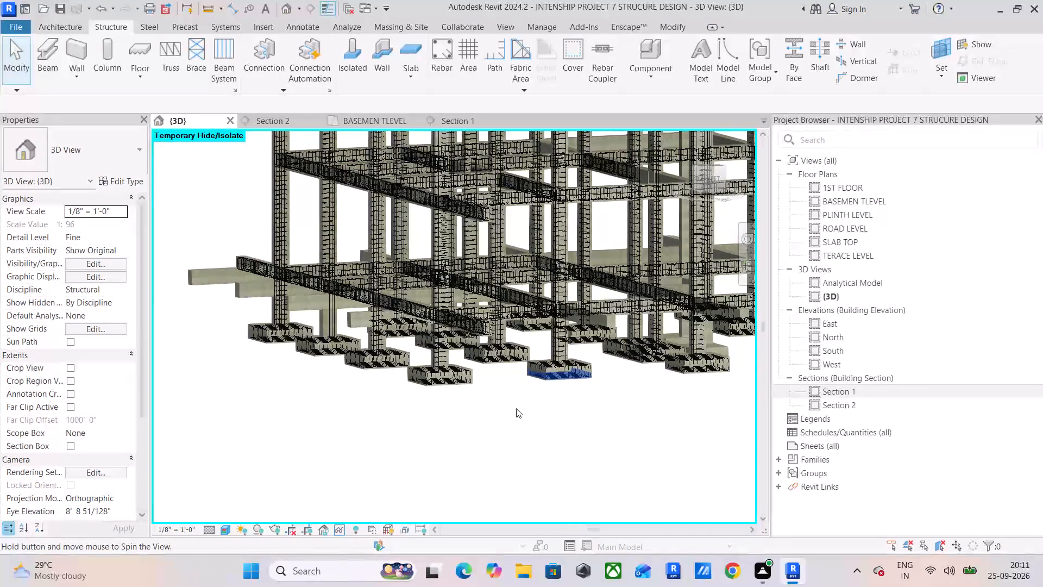
middle_click_drag(516, 408, 287, 386)
middle_click_drag(486, 359, 425, 352, "shift")
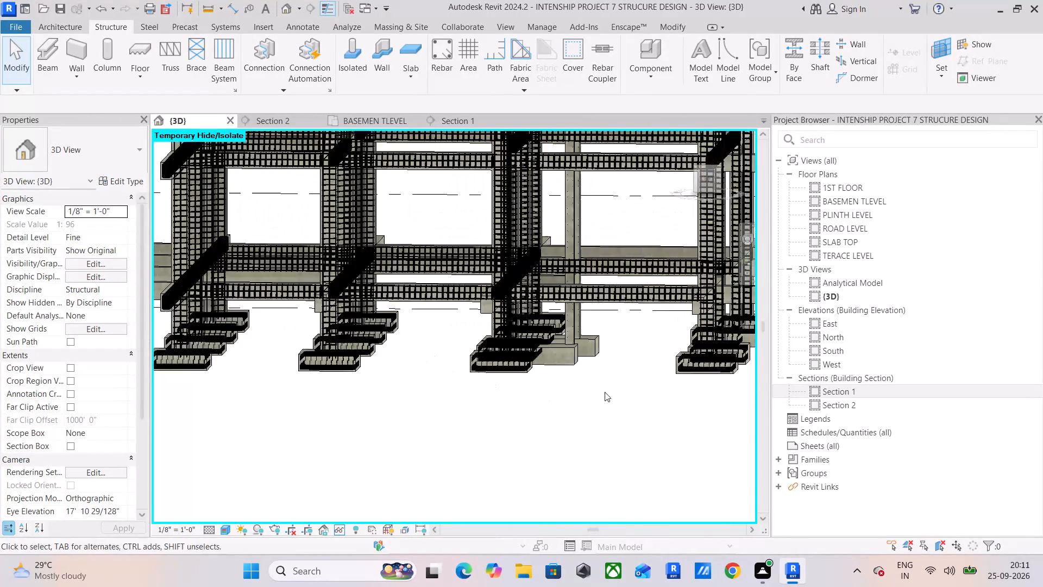
scroll(613, 390, "up", 6)
scroll(510, 325, "up", 2)
middle_click_drag(503, 348, 498, 401)
Inspect the two 4' X 4' footings under the small columns by selecting them in the 3D view.
left_click(508, 338)
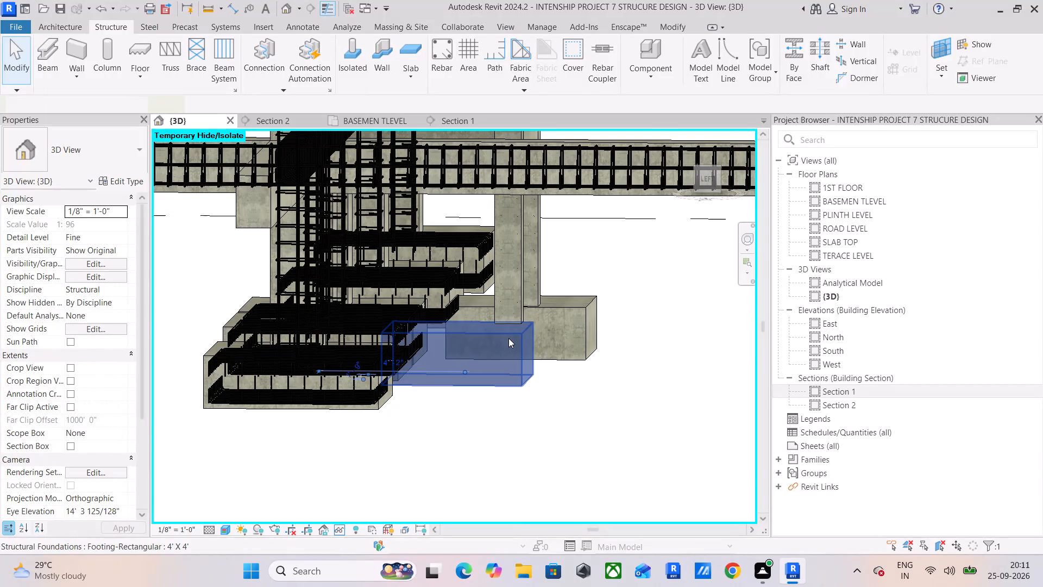
left_click(567, 311, "ctrl")
scroll(116, 239, "up", 5)
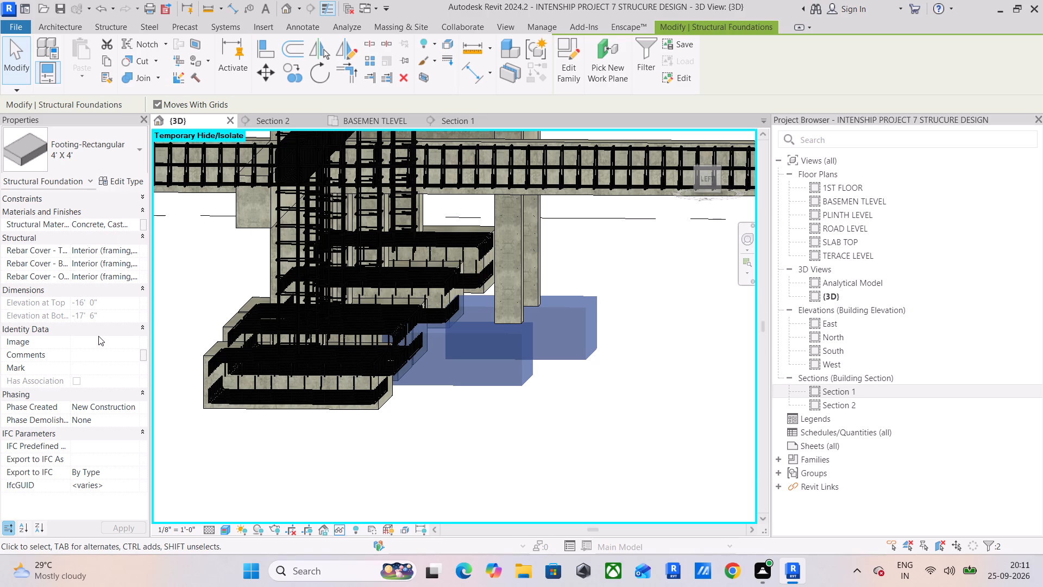
left_click(453, 465)
left_click(517, 332)
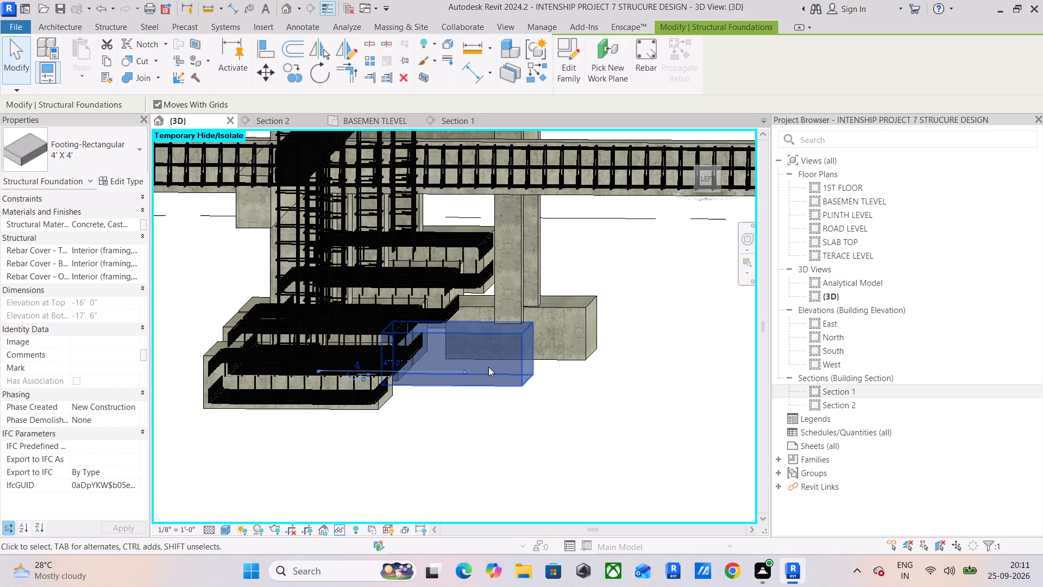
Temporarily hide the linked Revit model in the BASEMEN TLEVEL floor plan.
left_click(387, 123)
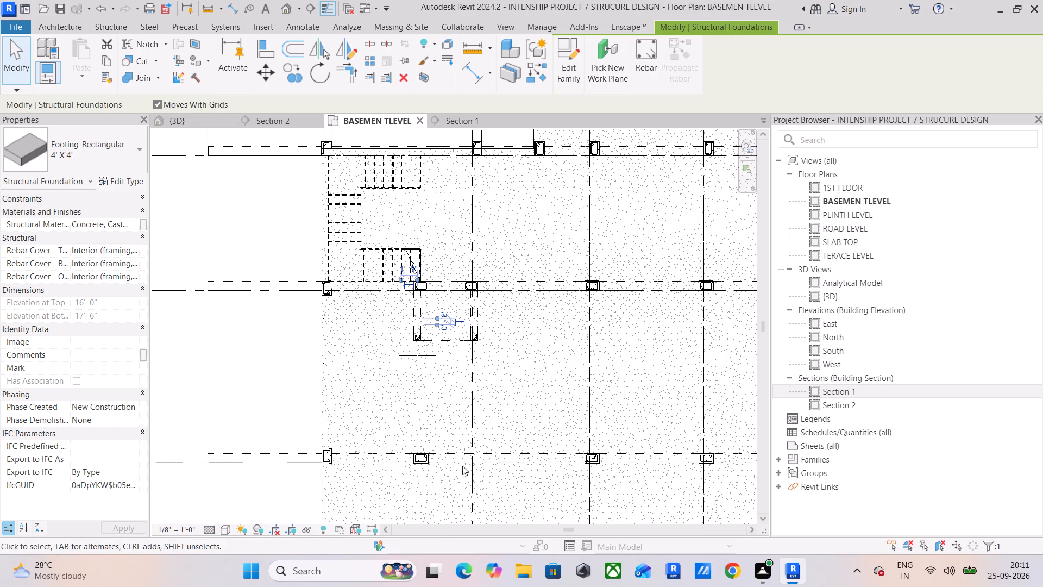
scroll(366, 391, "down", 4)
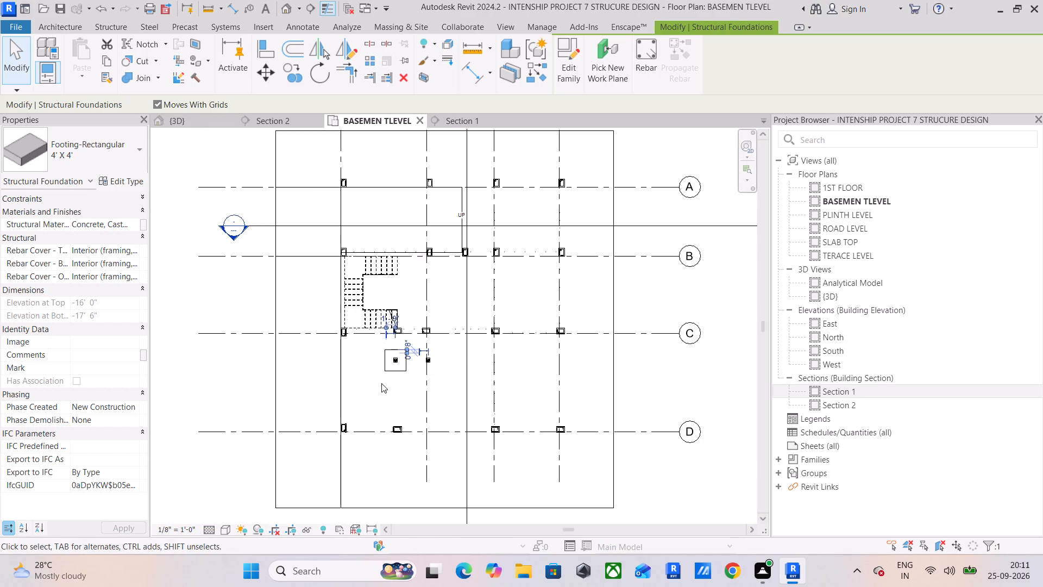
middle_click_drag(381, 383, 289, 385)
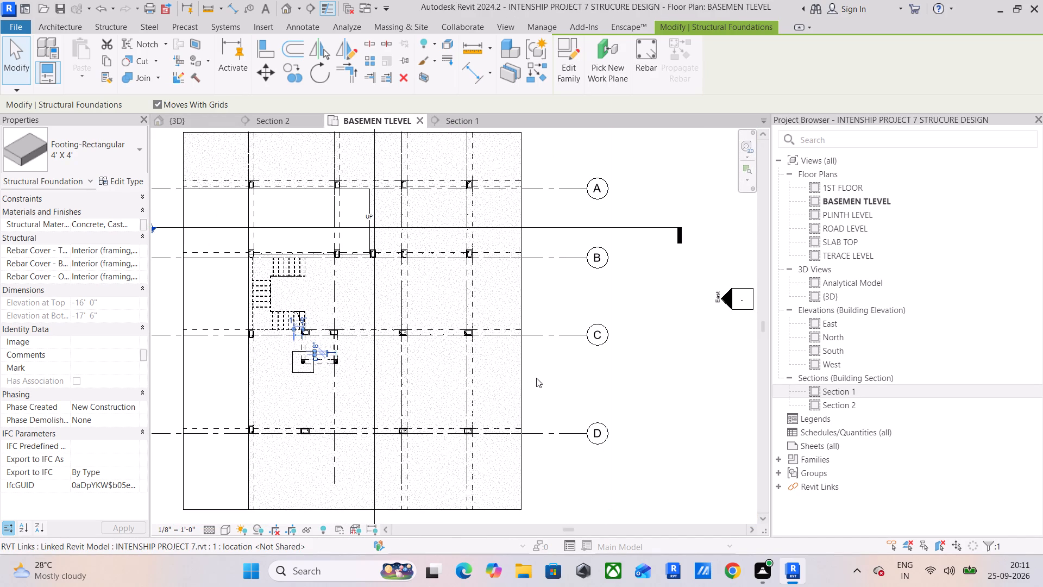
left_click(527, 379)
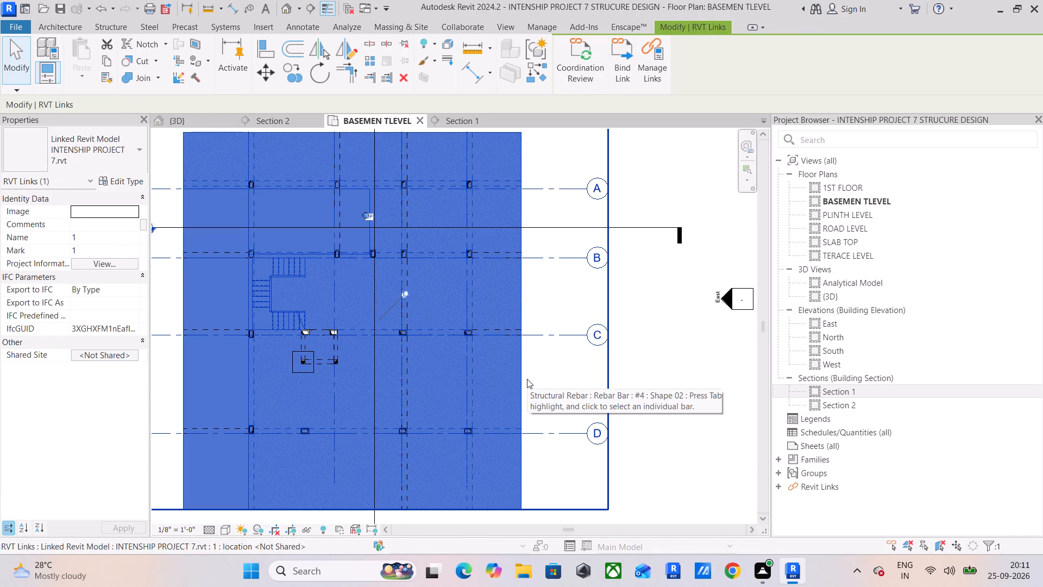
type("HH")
Examine the plan around the small columns and the square detail-line outline for the placed footings.
scroll(299, 367, "up", 5)
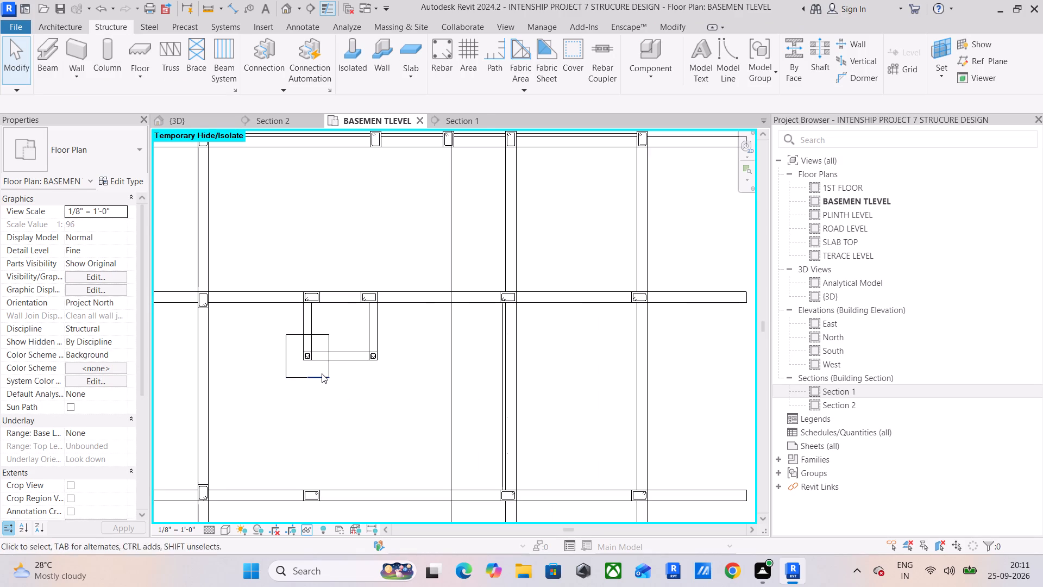
scroll(322, 373, "up", 5)
scroll(353, 377, "down", 9)
middle_click_drag(426, 389, 458, 393)
scroll(458, 393, "down", 2)
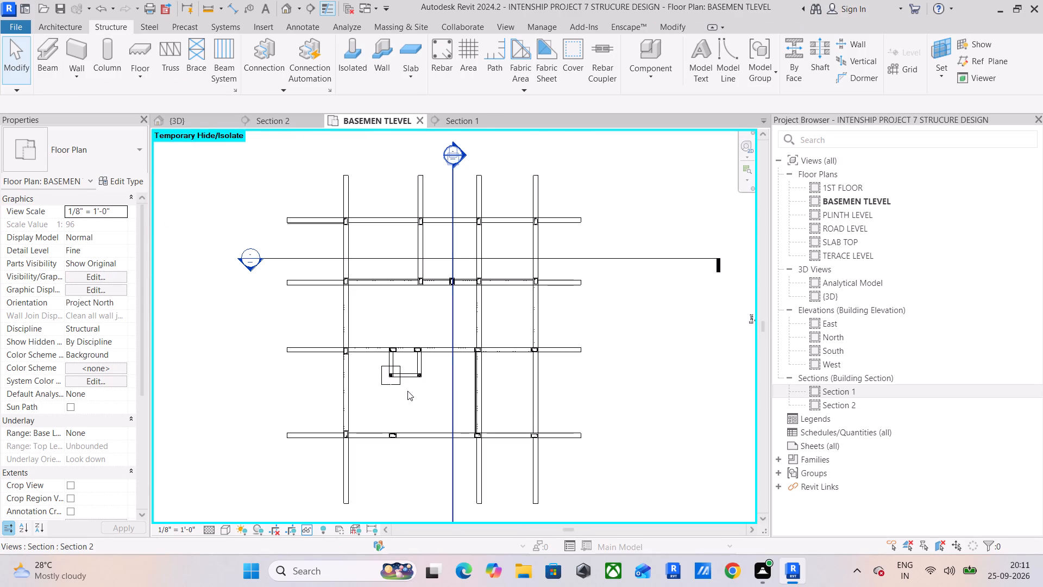
scroll(382, 389, "up", 5)
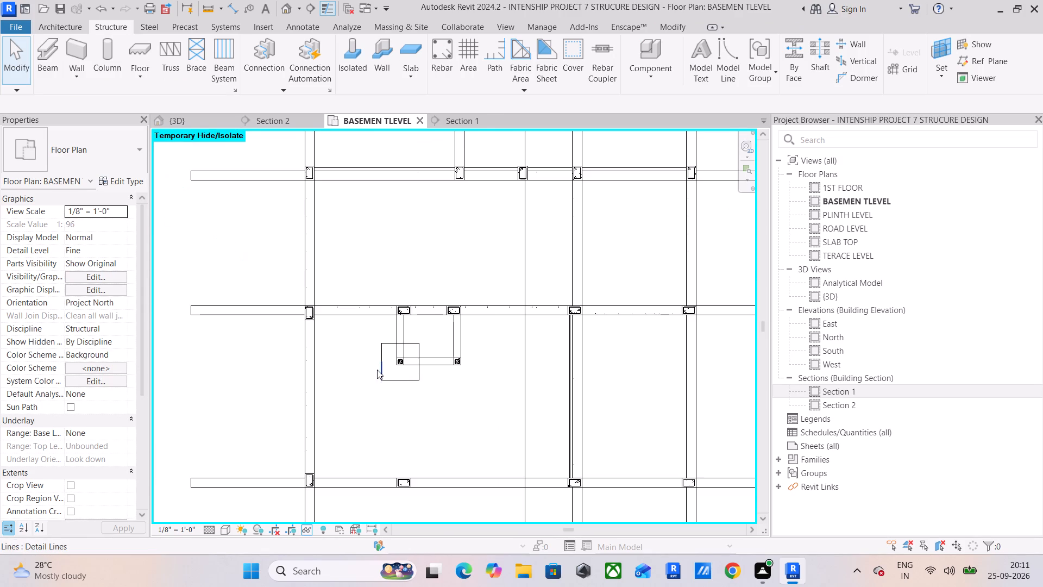
left_click_drag(372, 331, 432, 415)
left_click(349, 363)
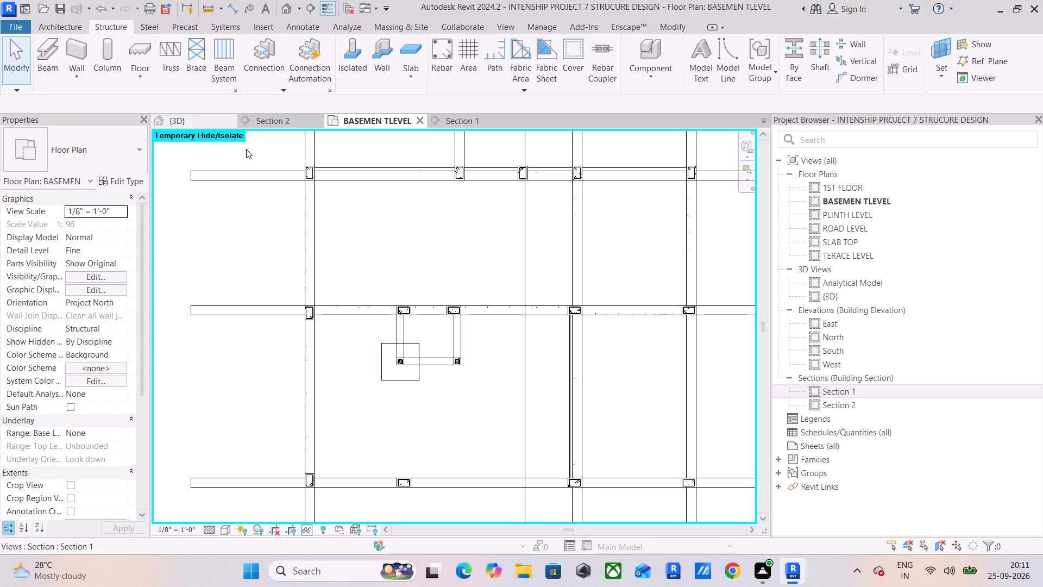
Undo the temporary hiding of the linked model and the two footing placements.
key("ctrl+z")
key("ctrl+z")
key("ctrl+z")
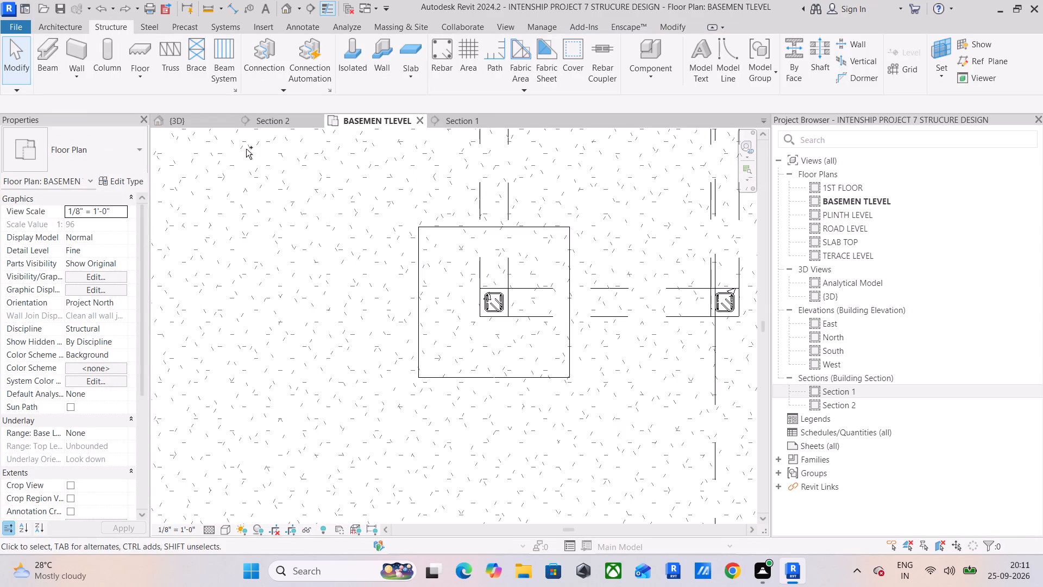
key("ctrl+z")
Place a 4' X 4' Footing-Rectangular at the outlined small column, centred about 2' below the outline's upper edge.
scroll(246, 149, "down", 6)
middle_click_drag(279, 199, 279, 221)
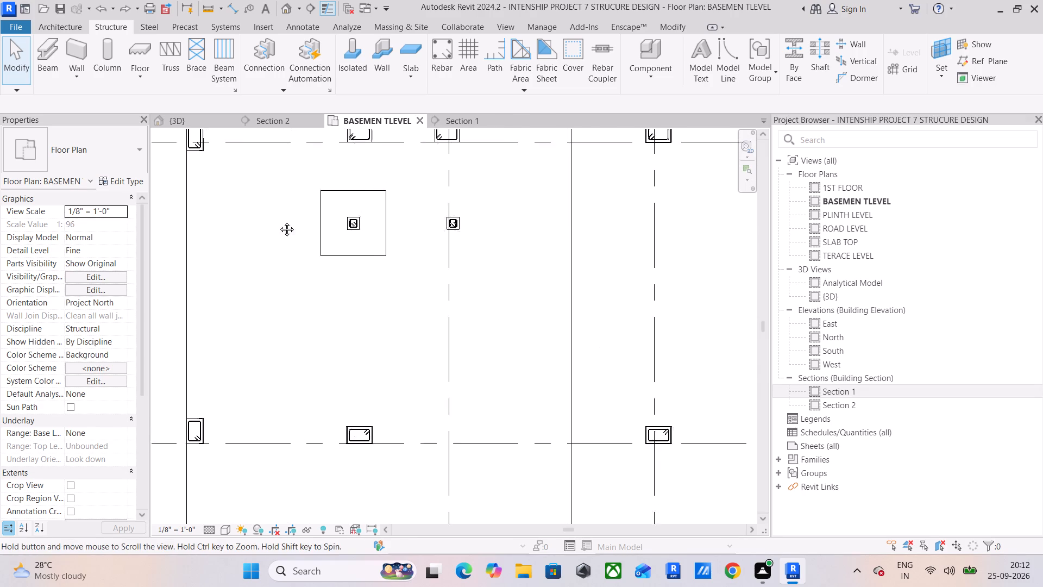
middle_click_drag(279, 221, 280, 239)
left_click(342, 62)
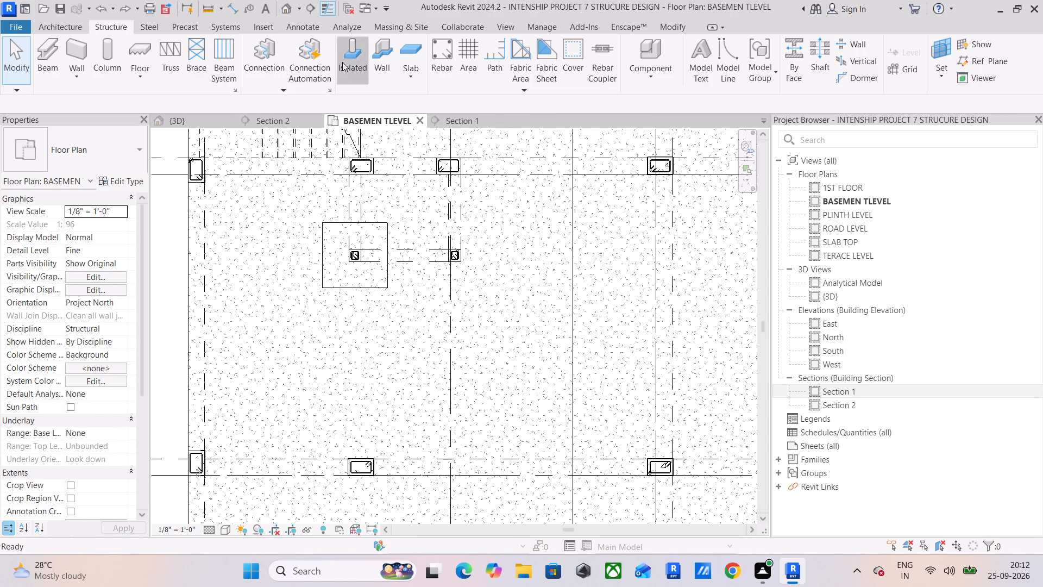
scroll(135, 153, "up", 4)
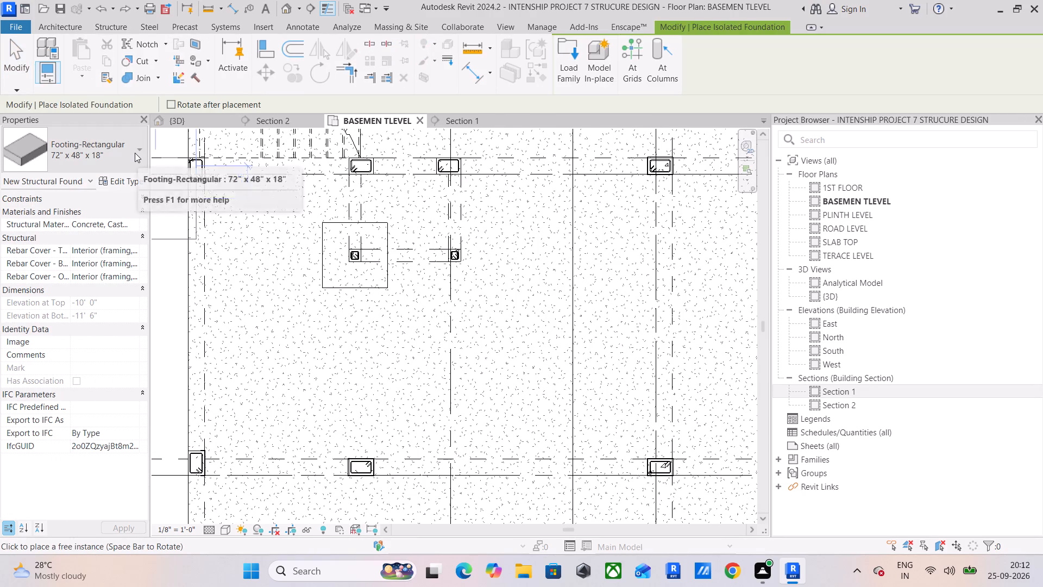
left_click(135, 153)
left_click(79, 234)
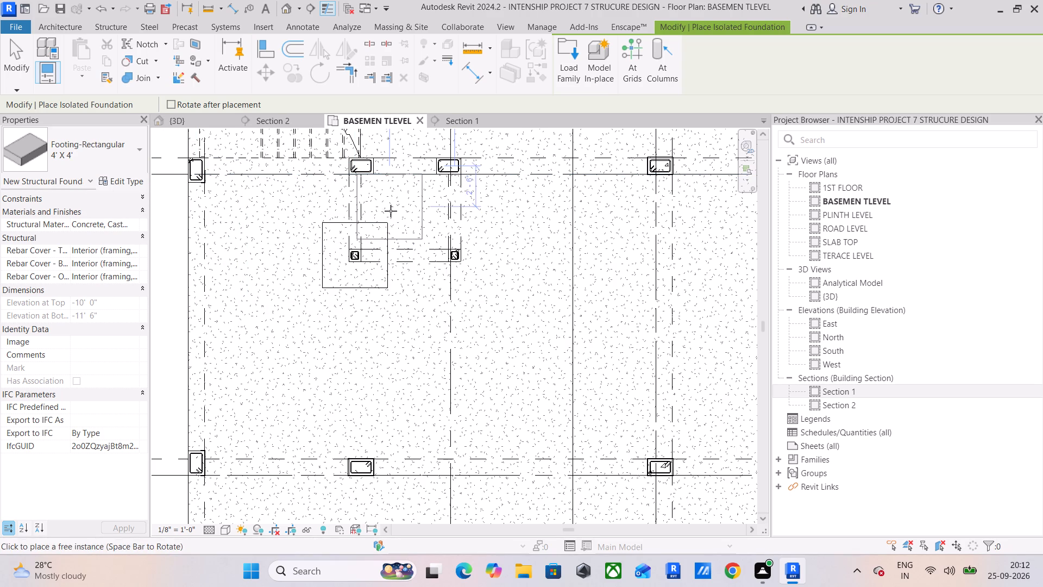
left_click(337, 254)
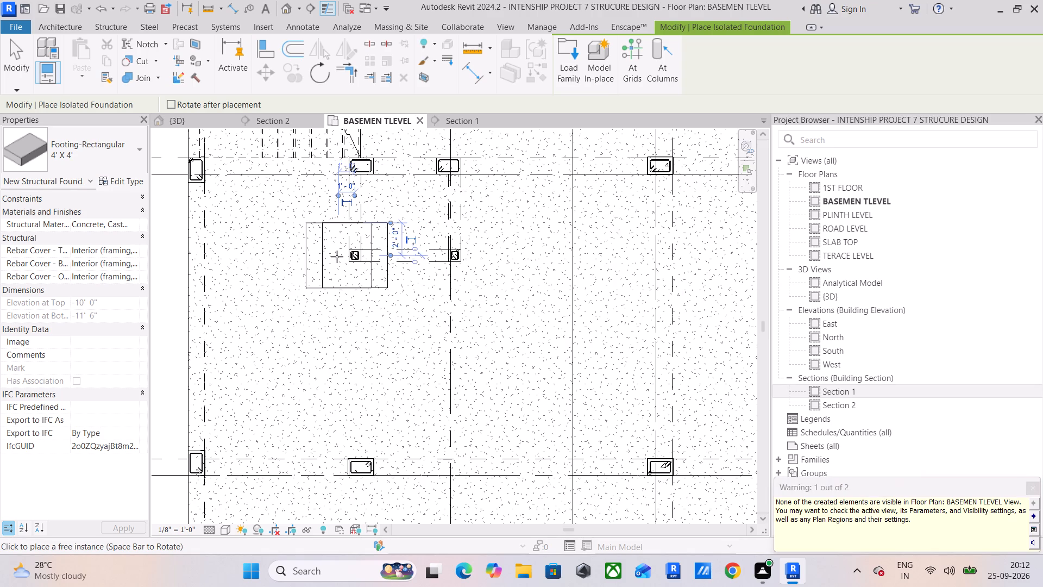
Undo the last free placement of the 4' X 4' footing at the outlined small column.
key("ctrl+z")
left_click(1038, 486)
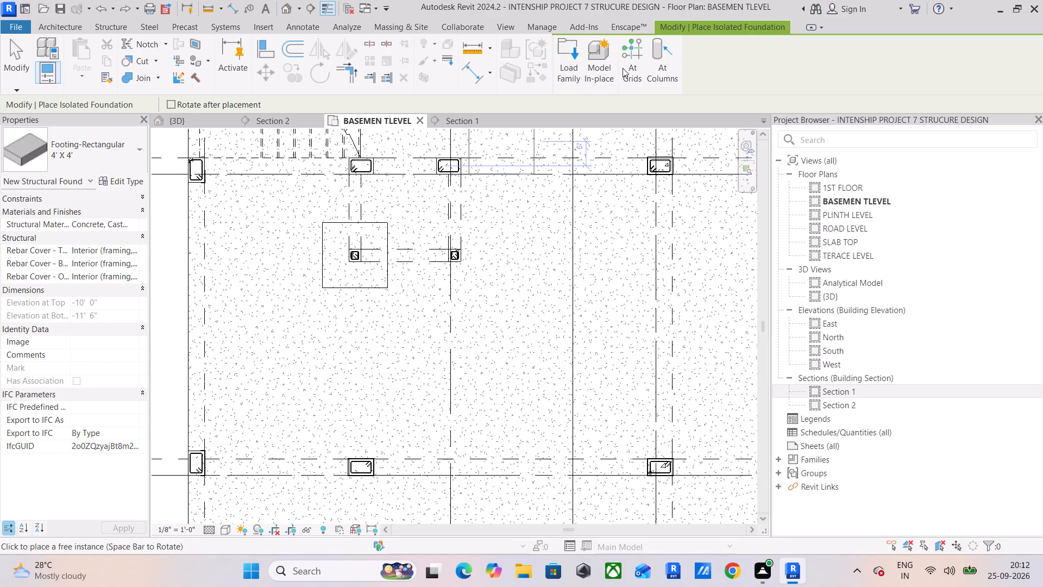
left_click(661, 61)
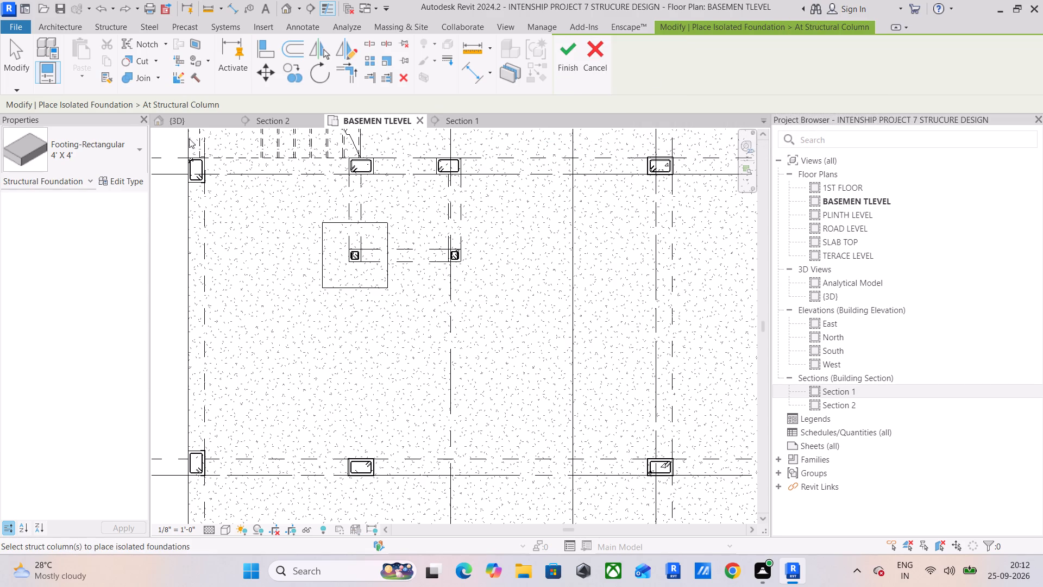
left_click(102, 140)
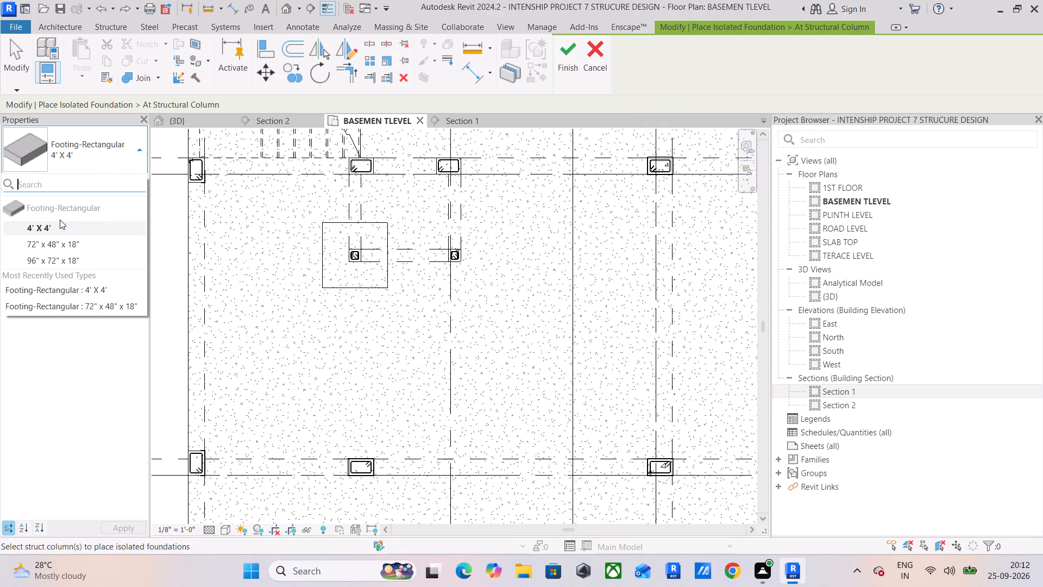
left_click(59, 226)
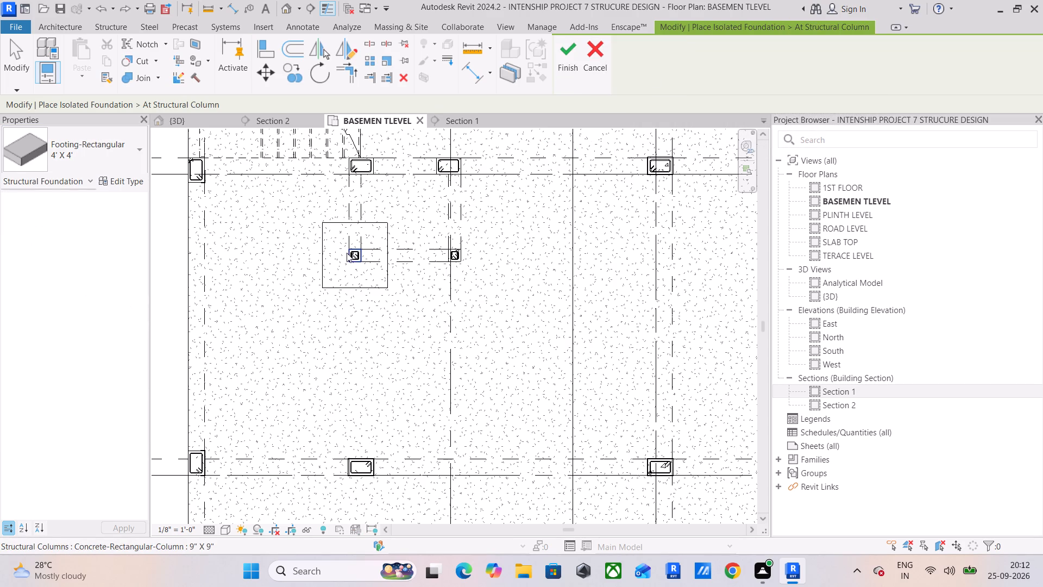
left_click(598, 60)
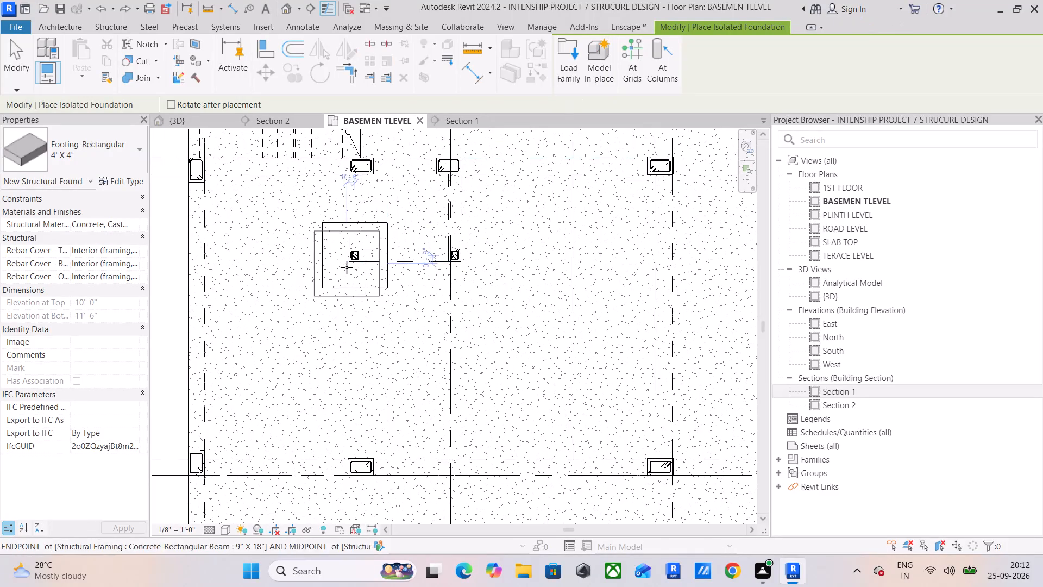
Place 4' X 4' Footing-Rectangular foundations at both small basement columns using the At Columns option.
left_click(661, 66)
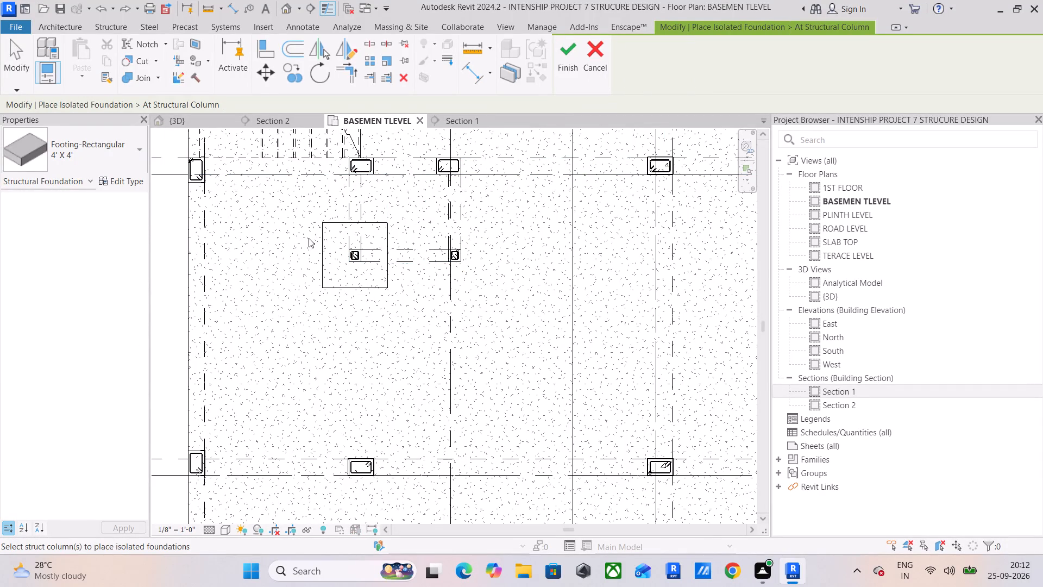
left_click_drag(308, 214, 486, 319)
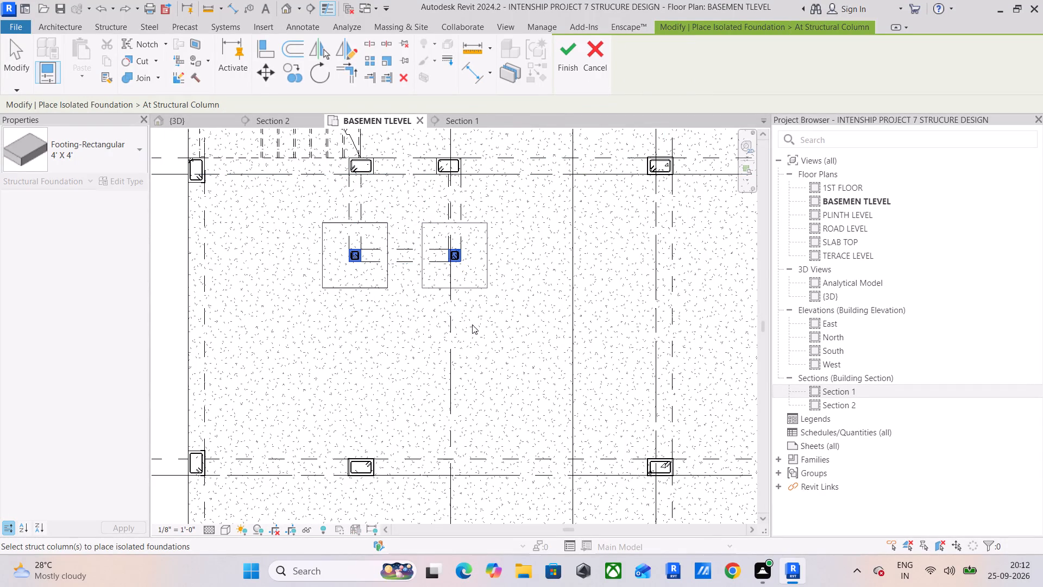
left_click(577, 52)
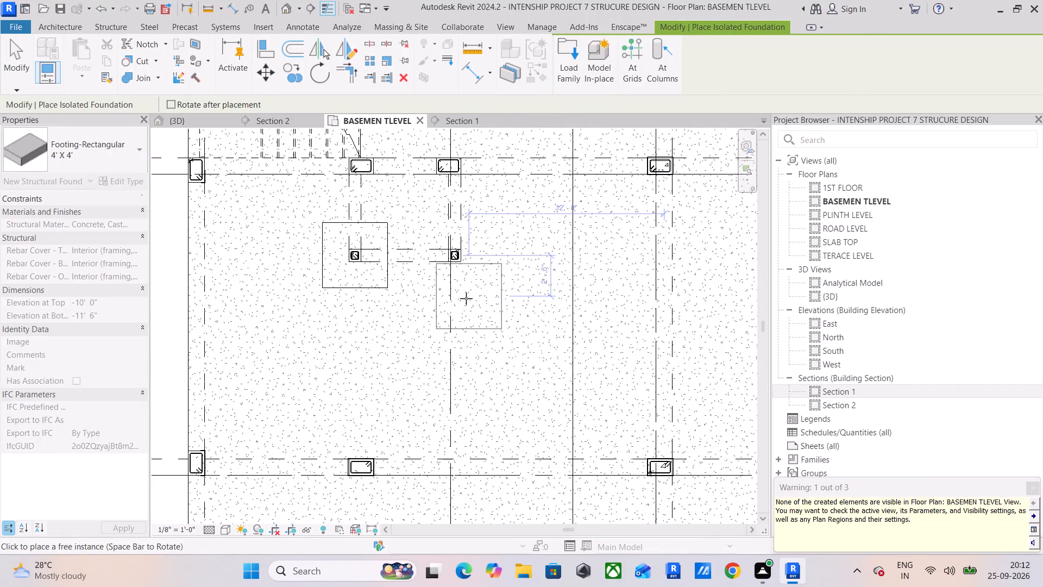
left_click(1028, 489)
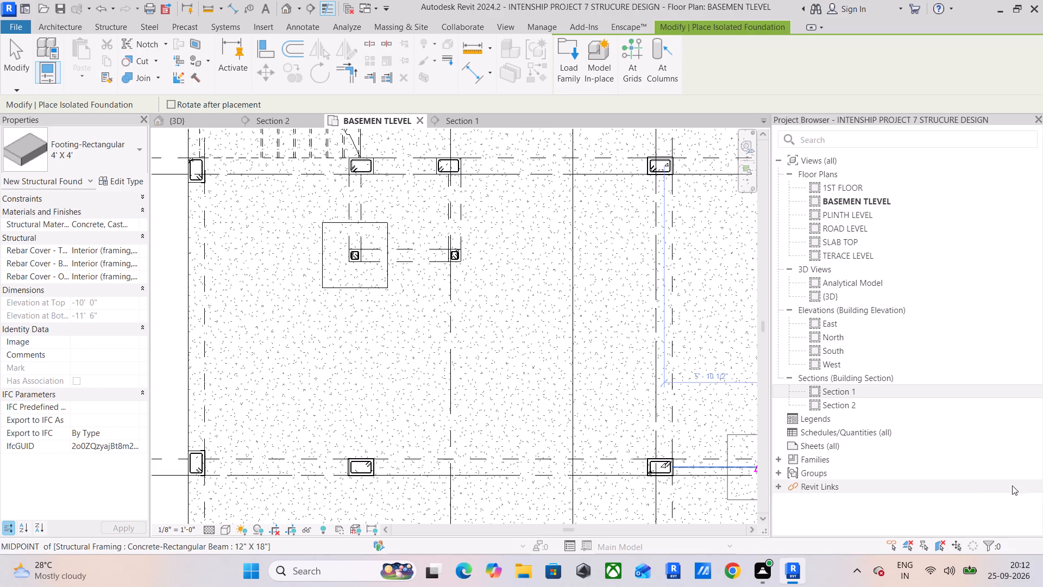
Inspect the footings under the small columns in the 3D view and select the nearer one.
left_click(187, 115)
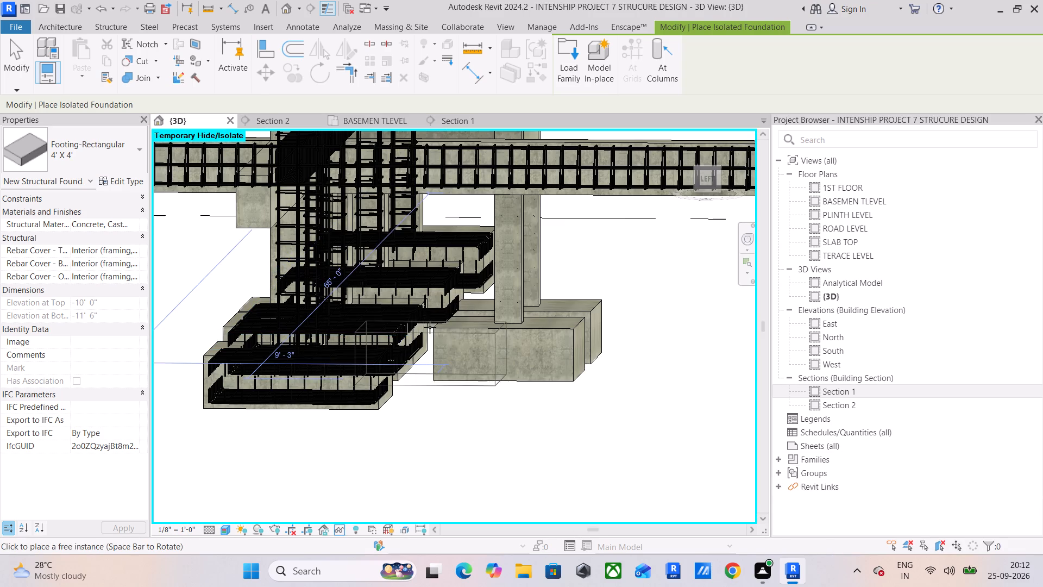
middle_click_drag(599, 343, 573, 366, "shift")
middle_click_drag(570, 366, 529, 309)
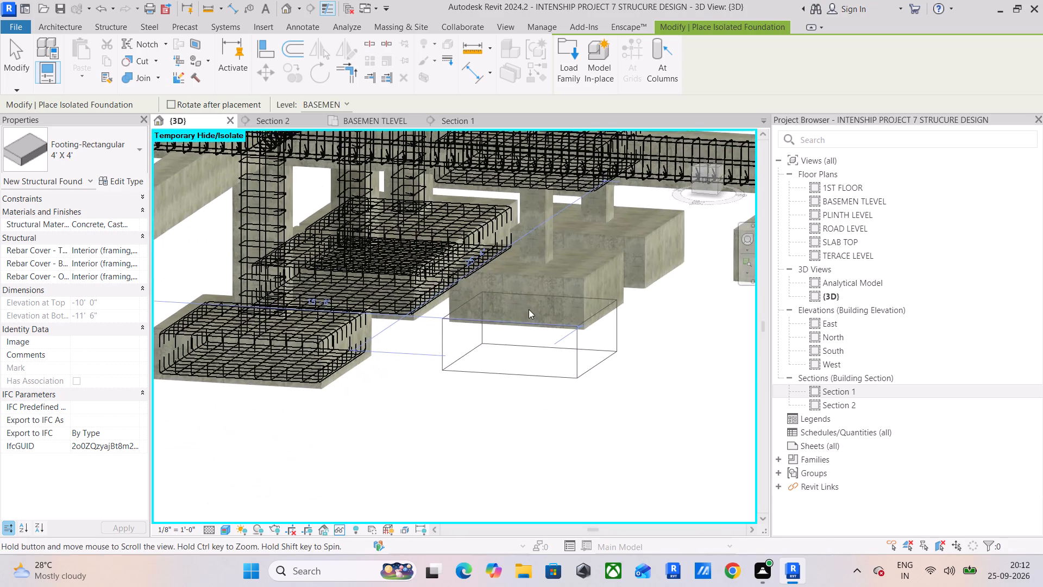
key("Escape")
key("Escape")
key("Escape")
key("Escape")
left_click(587, 268)
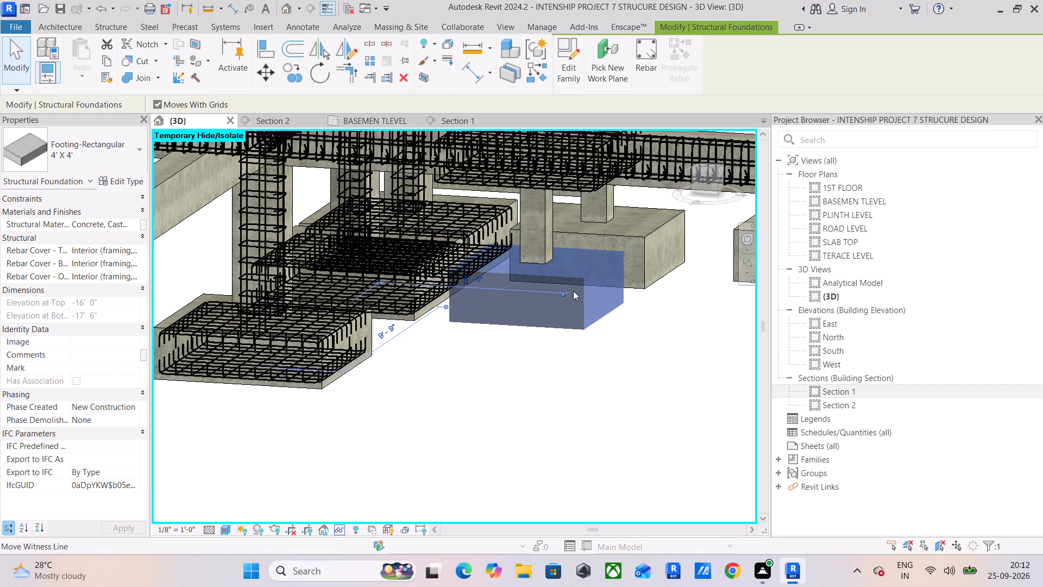
Examine the column bases, footings and levels in Section 1.
left_click(469, 122)
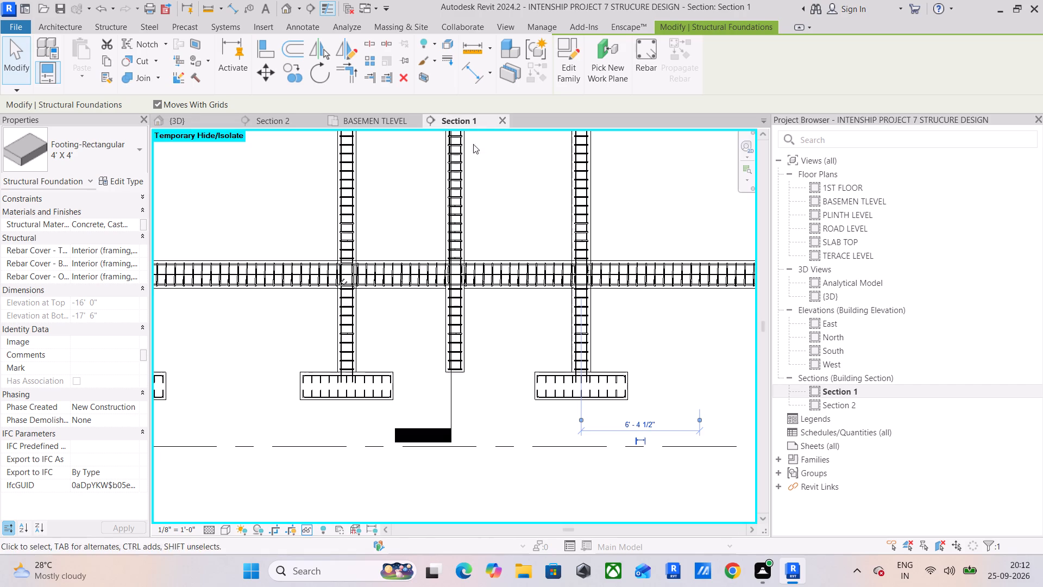
scroll(487, 311, "down", 2)
scroll(460, 361, "up", 9)
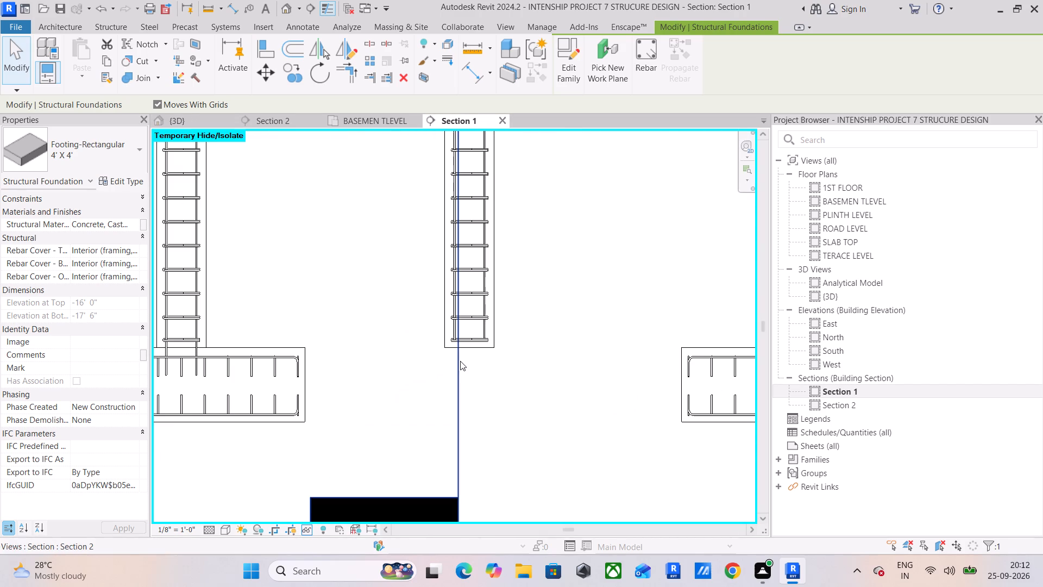
scroll(480, 352, "down", 12)
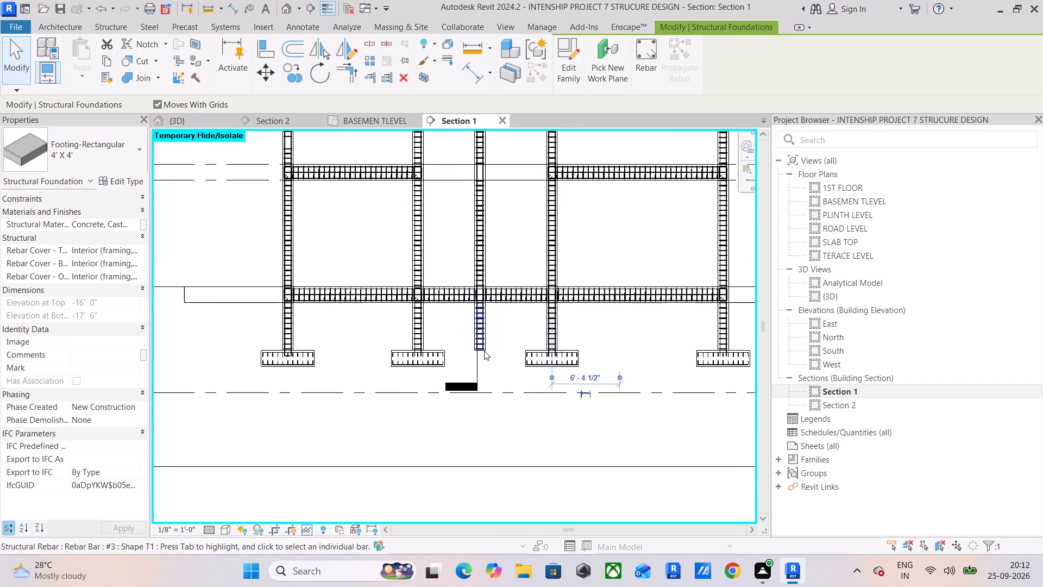
scroll(484, 351, "down", 1)
middle_click_drag(484, 351, 465, 428)
scroll(469, 331, "down", 4)
middle_click_drag(469, 331, 468, 356)
scroll(463, 299, "up", 4)
scroll(474, 347, "up", 1)
middle_click_drag(474, 347, 478, 240)
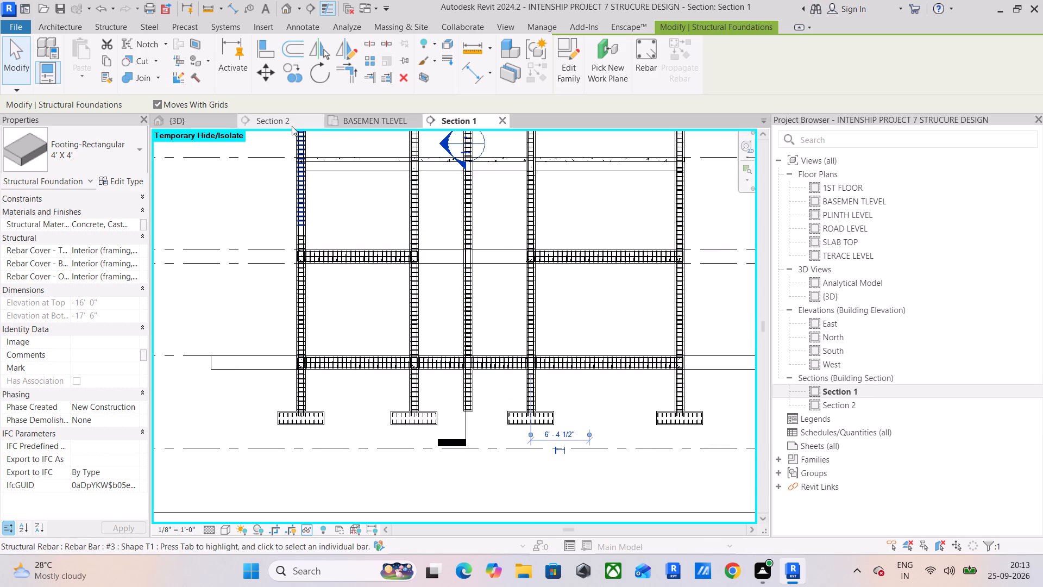
Examine the selected 4' X 4' footing against the neighbouring footings and columns from several sides in 3D.
left_click(392, 119)
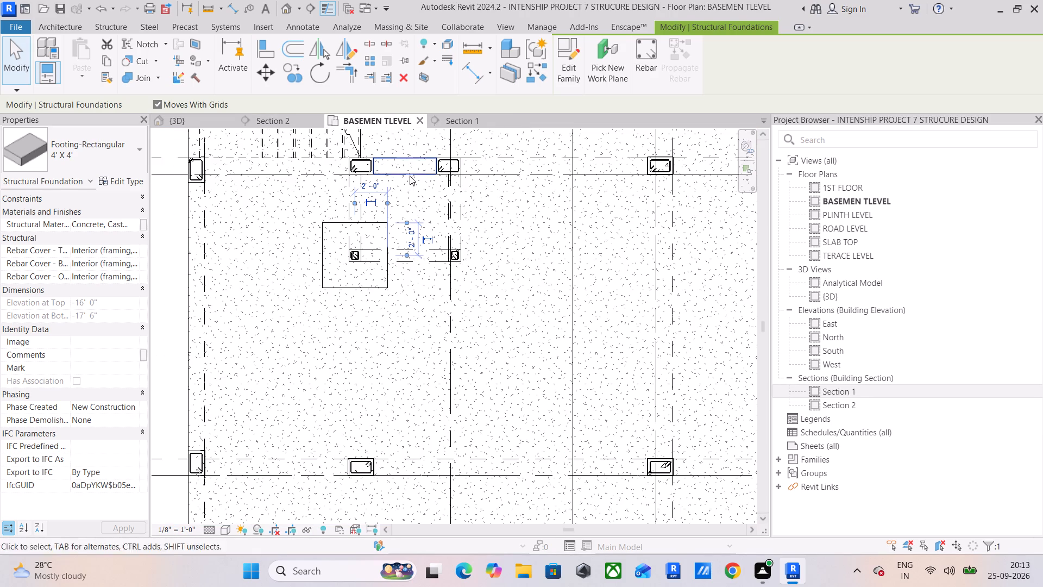
left_click(184, 123)
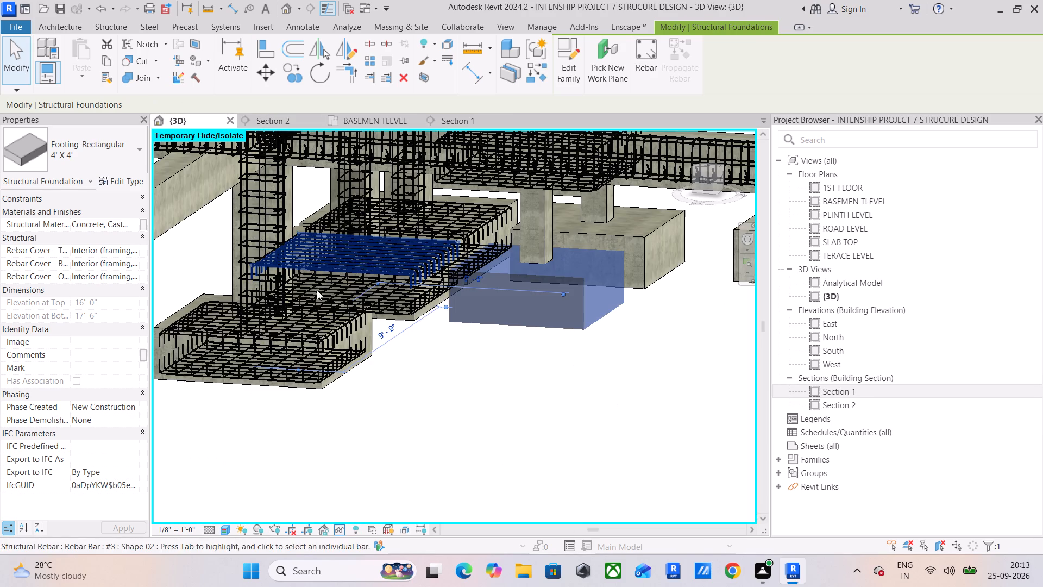
scroll(479, 314, "up", 1, "shift")
middle_click_drag(479, 314, 535, 295, "shift")
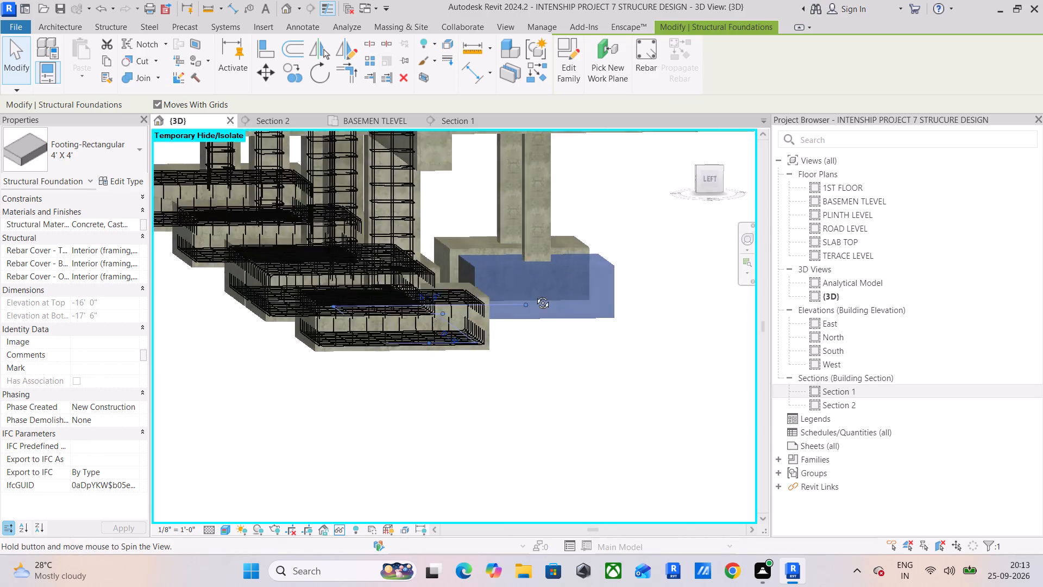
middle_click_drag(535, 295, 536, 295, "shift")
middle_click(536, 295, "shift")
middle_click(537, 295, "shift")
middle_click_drag(544, 293, 510, 290, "shift")
scroll(506, 285, "down", 5)
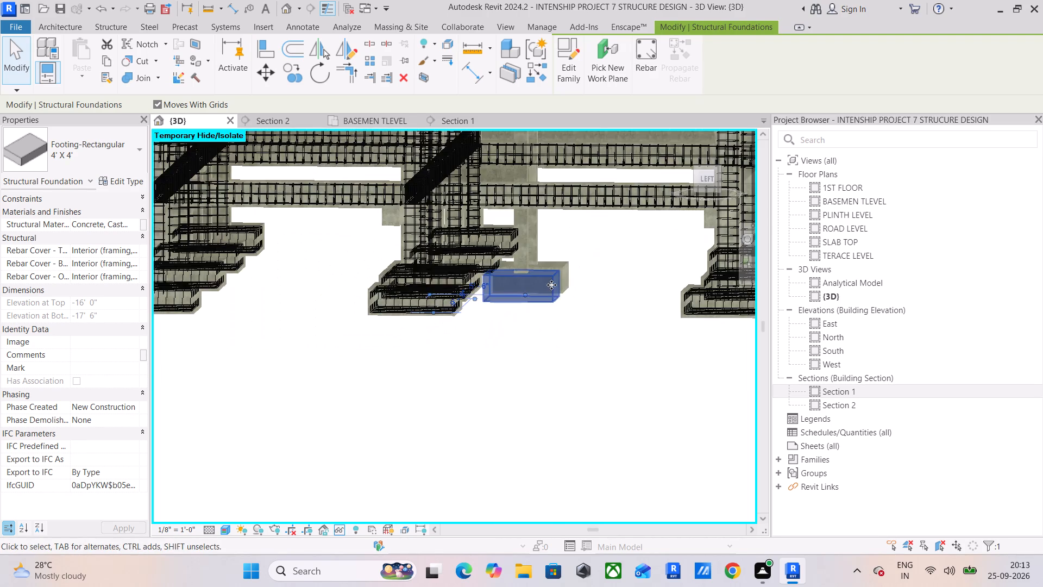
middle_click_drag(551, 285, 506, 315, "shift")
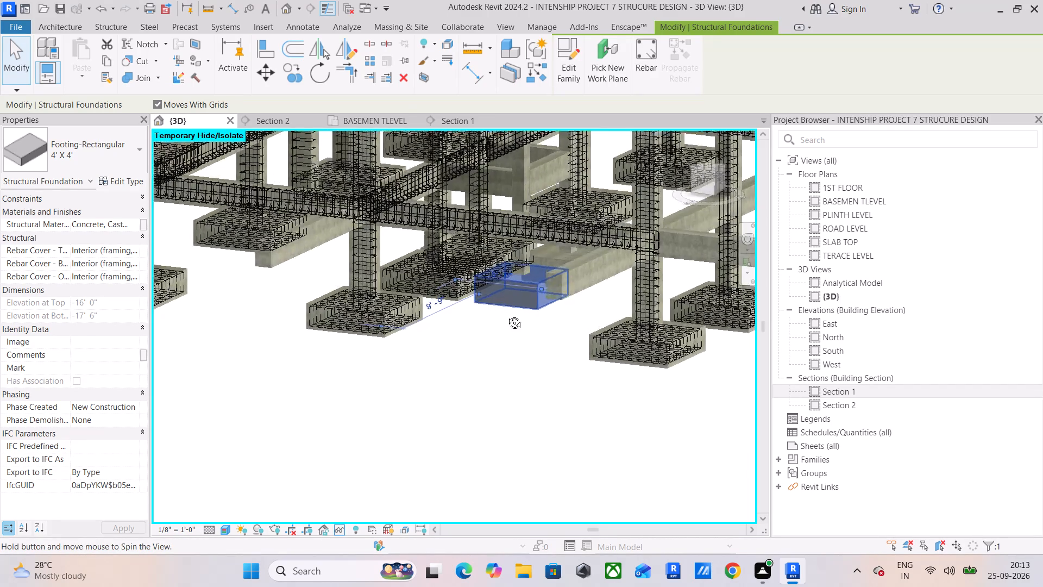
middle_click_drag(506, 315, 534, 377, "shift")
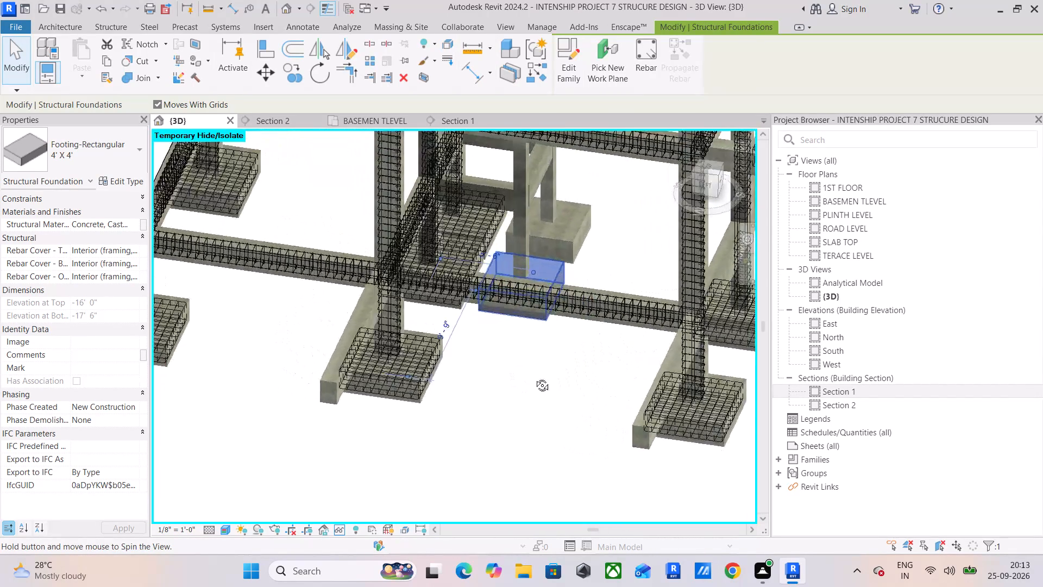
middle_click_drag(534, 377, 466, 303, "shift")
scroll(406, 304, "down", 2)
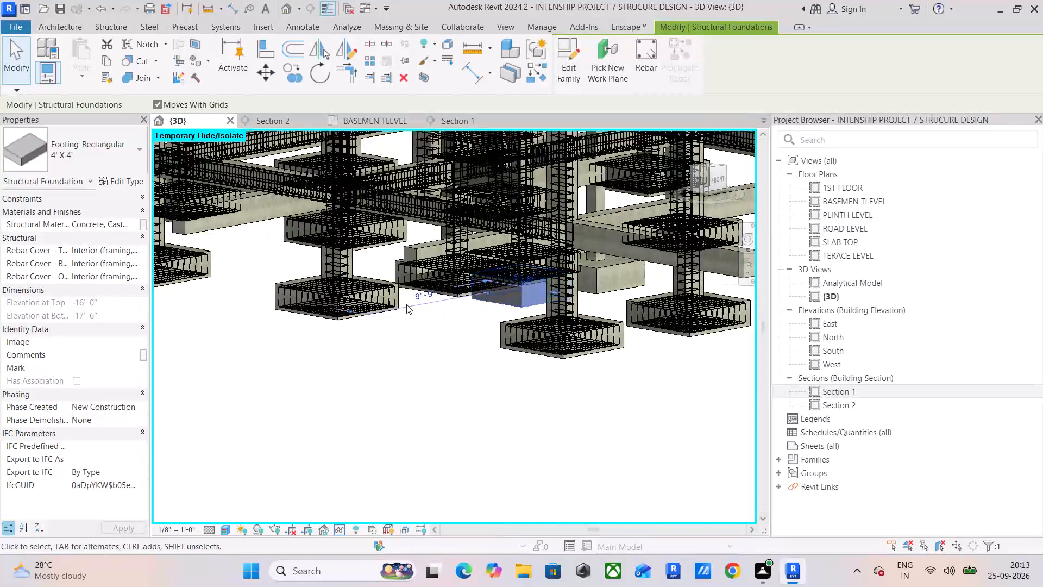
scroll(406, 304, "down", 3)
middle_click_drag(360, 305, 471, 319, "shift")
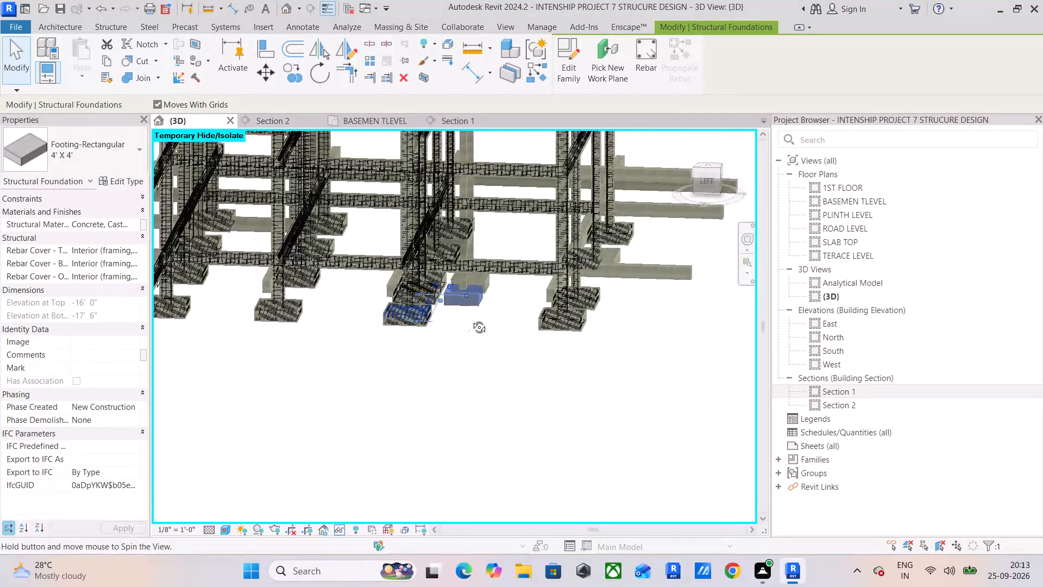
middle_click_drag(471, 319, 519, 310, "shift")
middle_click_drag(379, 320, 607, 311)
scroll(510, 311, "down", 5)
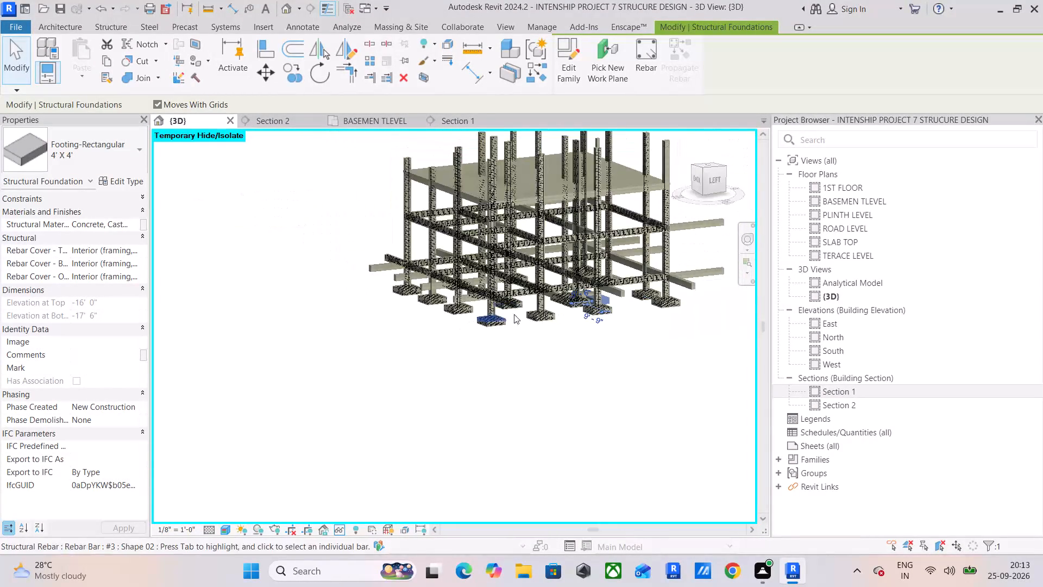
middle_click_drag(530, 314, 468, 341, "shift")
middle_click_drag(468, 341, 365, 307, "shift")
scroll(560, 305, "up", 4)
middle_click_drag(575, 306, 323, 296)
middle_click_drag(449, 304, 312, 277, "shift")
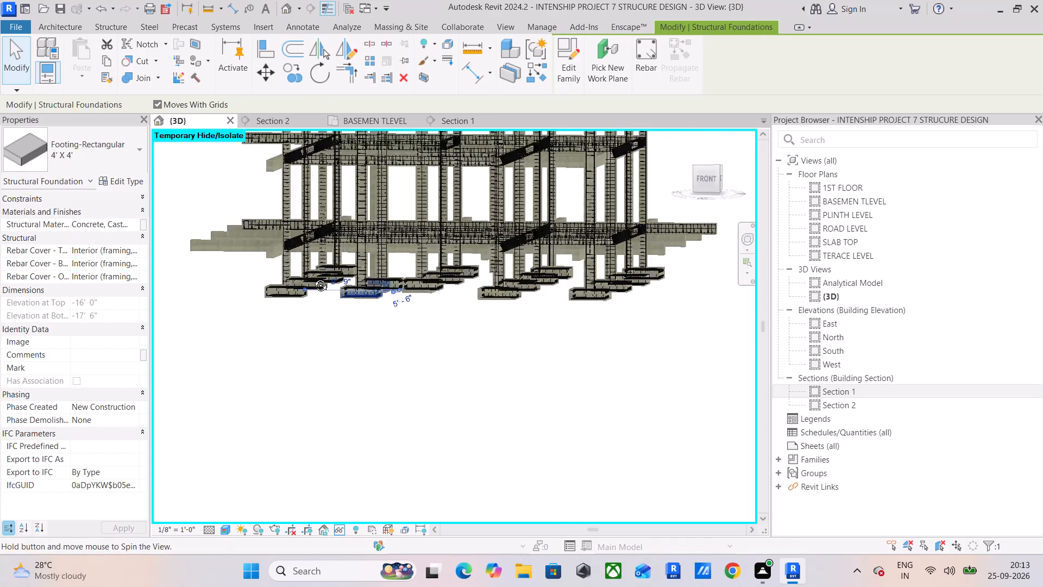
middle_click_drag(312, 277, 322, 305, "shift")
middle_click(326, 306, "shift")
middle_click(326, 306, "shift")
scroll(326, 306, "down", 1)
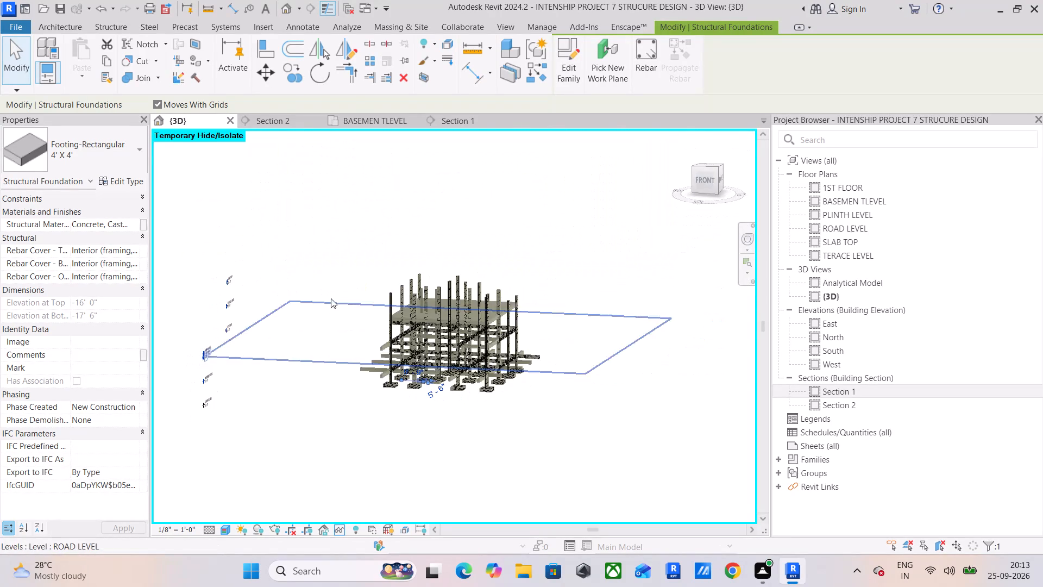
Review the BASEMEN TLEVEL plan around the small columns and select the Section 2 line.
left_click(367, 117)
scroll(447, 360, "down", 6)
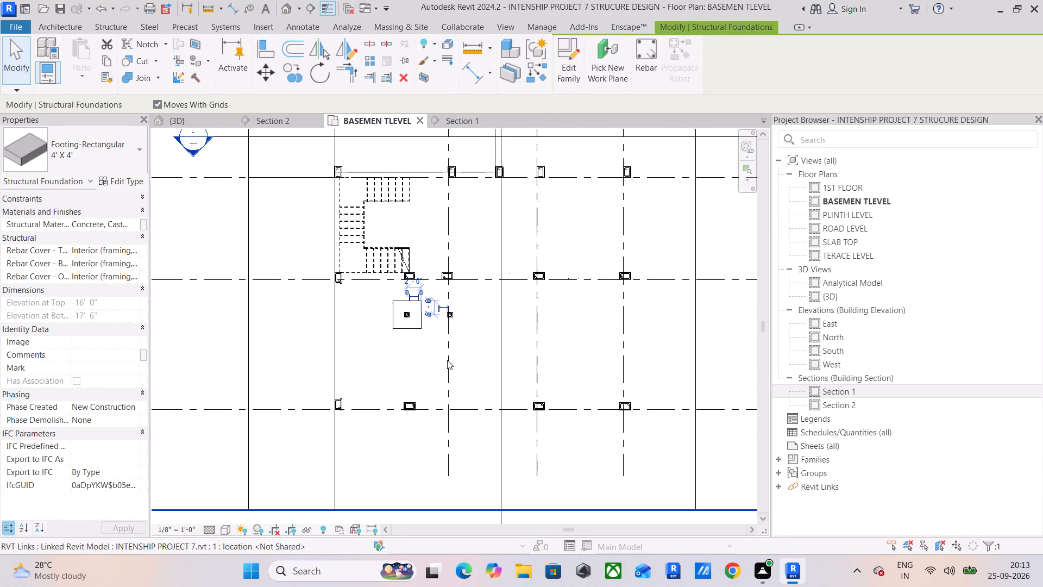
scroll(378, 333, "down", 3)
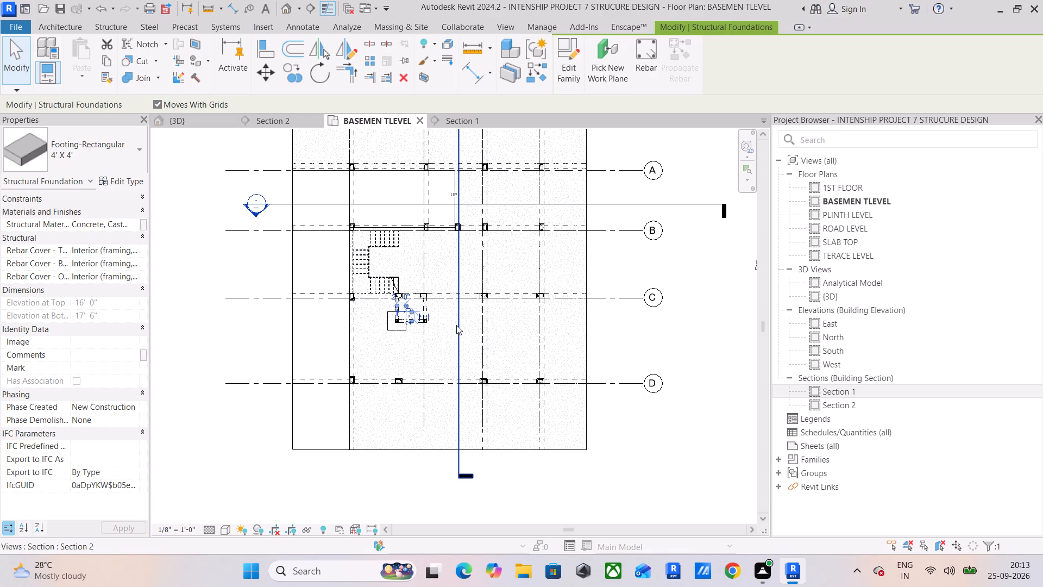
left_click(456, 323)
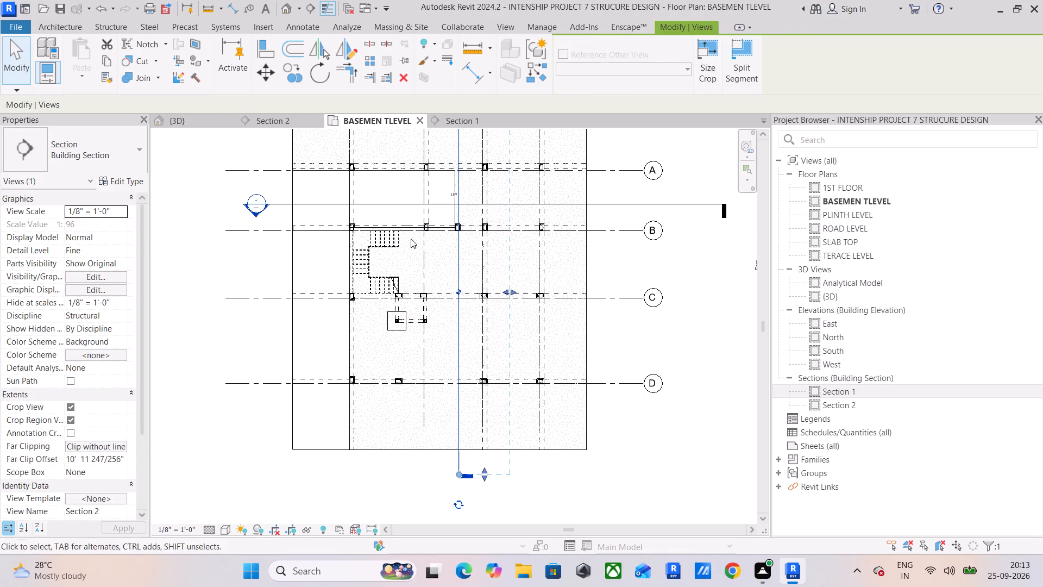
scroll(386, 215, "up", 4)
scroll(457, 252, "up", 5)
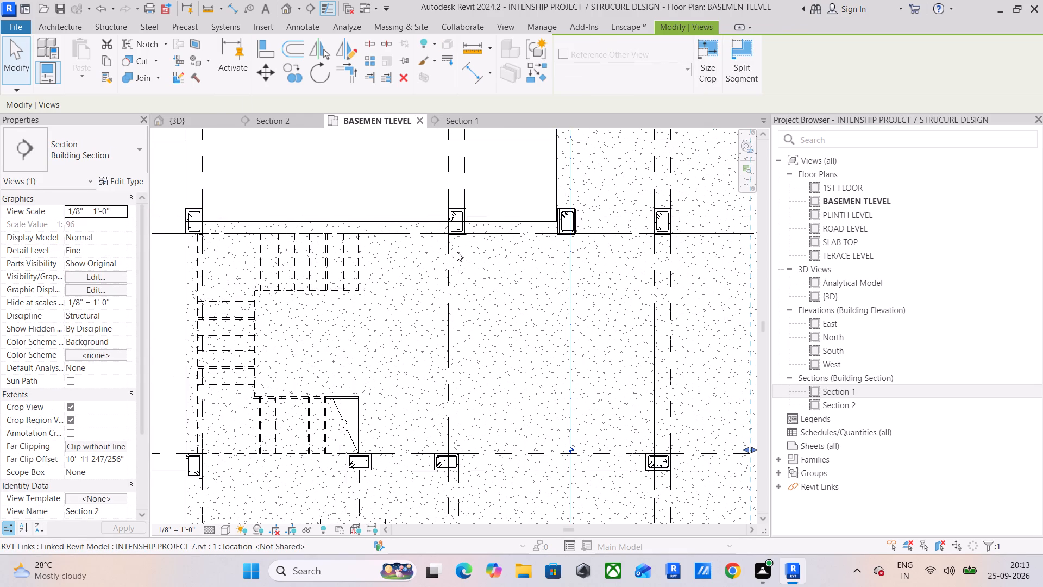
middle_click_drag(446, 333, 449, 250)
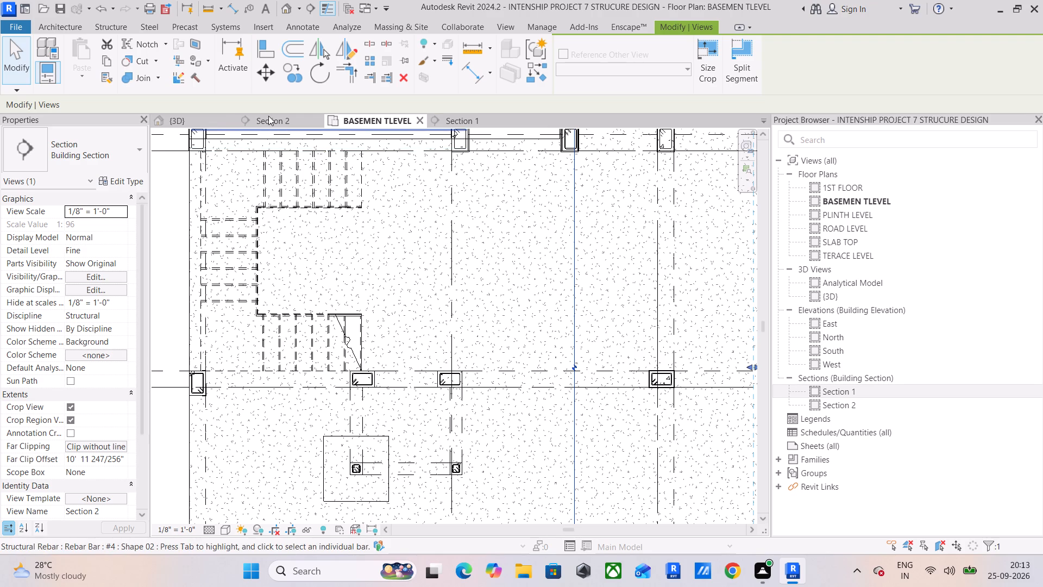
Inspect the column bases in Section 1 and select the 12 x 18 column between the two reinforced footings.
left_click(200, 115)
left_click(455, 123)
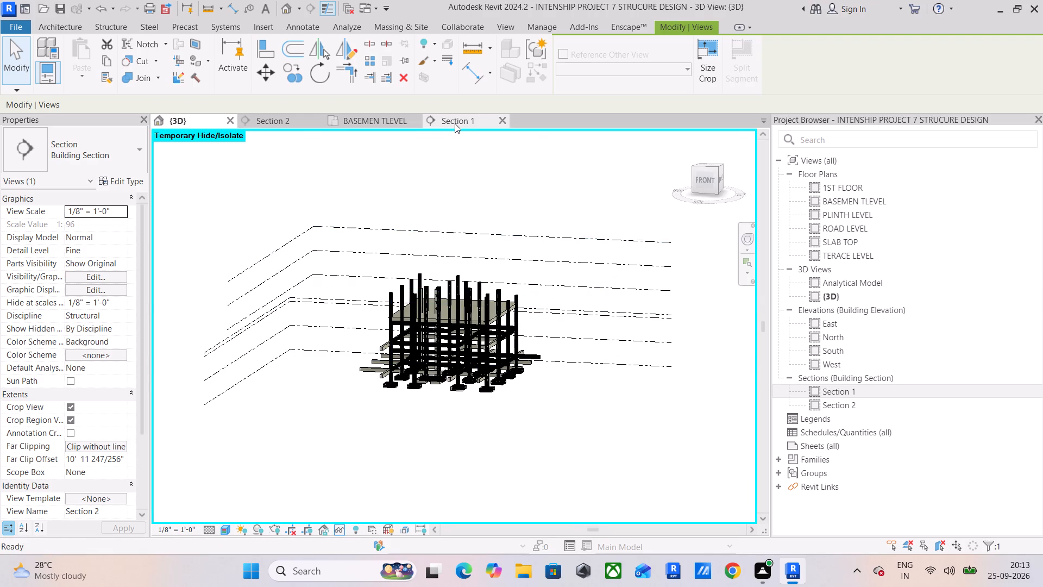
scroll(494, 330, "up", 5)
left_click(497, 306)
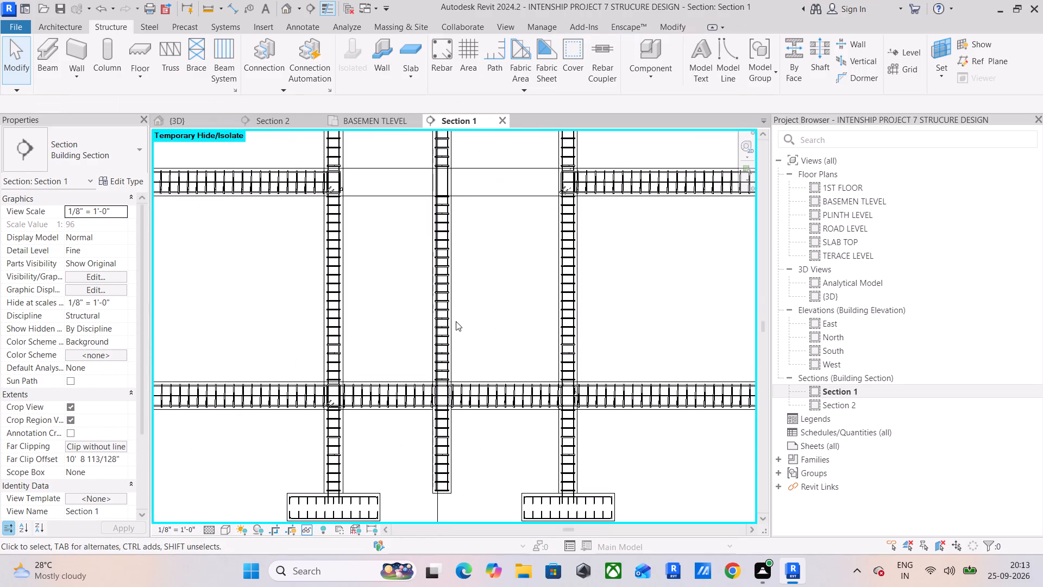
left_click(453, 332)
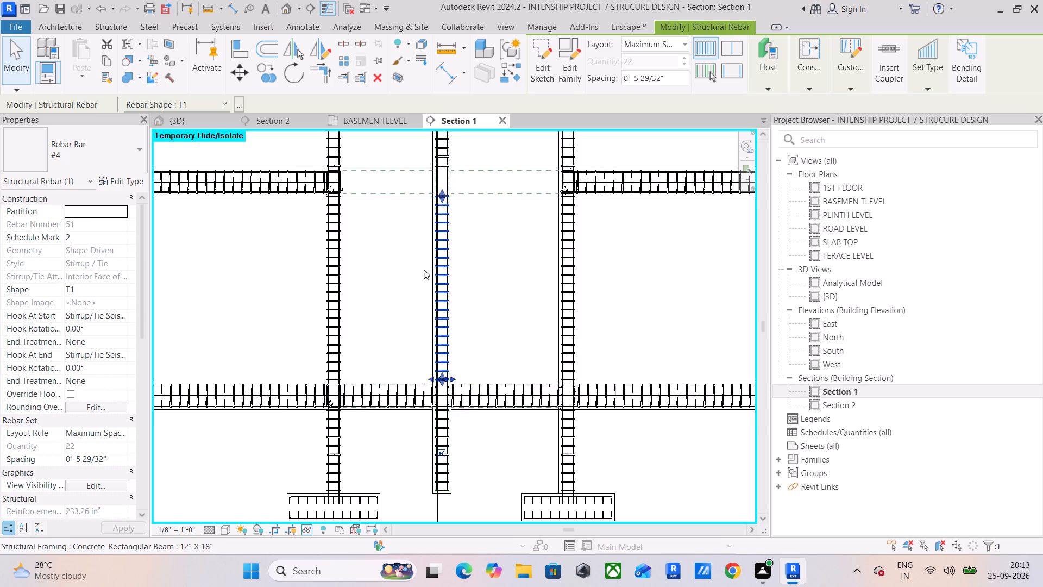
scroll(425, 274, "up", 5)
left_click(435, 282)
scroll(334, 232, "down", 6)
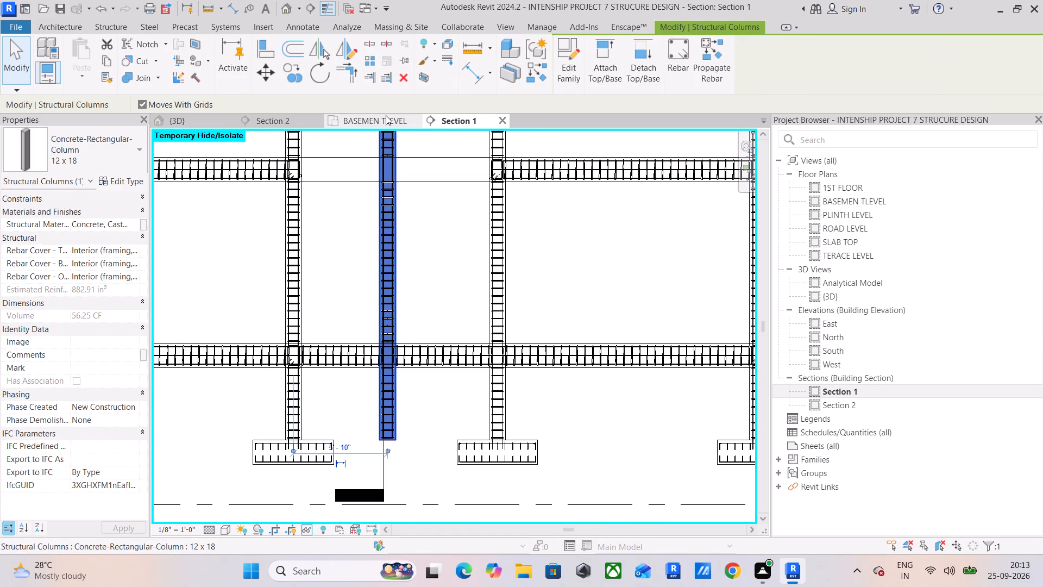
Locate the selected 12 x 18 column in the BASEMEN TLEVEL plan and examine it against the neighbouring columns.
left_click(363, 123)
scroll(441, 334, "down", 6)
scroll(562, 243, "up", 6)
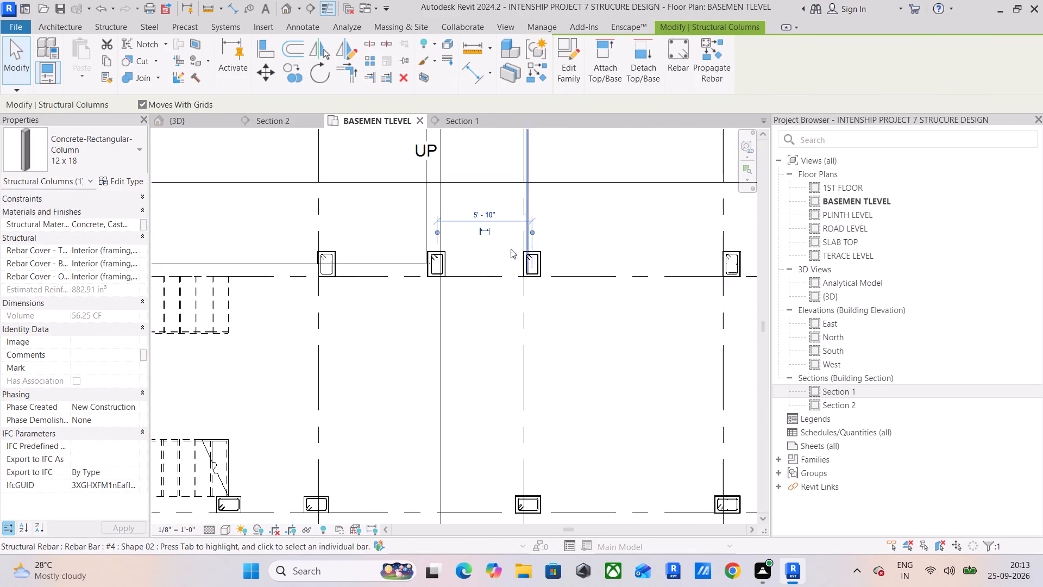
scroll(466, 264, "up", 6)
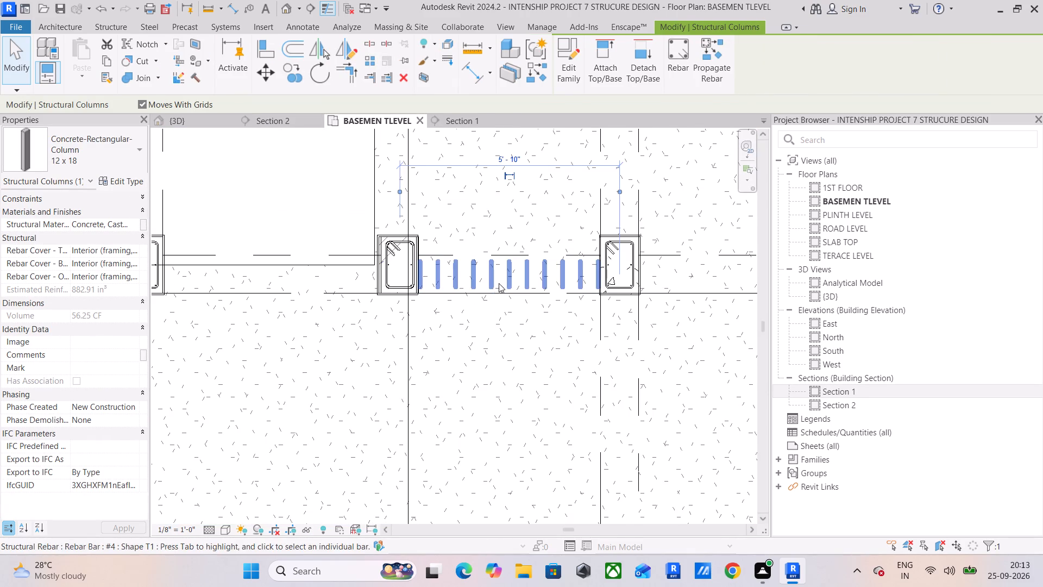
scroll(548, 355, "down", 4)
middle_click_drag(583, 345, 550, 369)
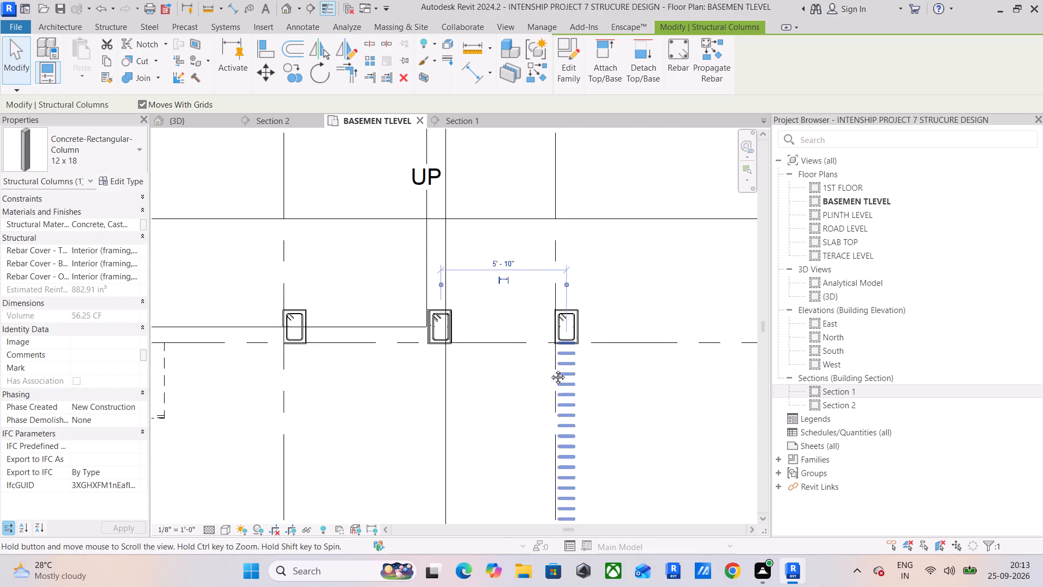
middle_click_drag(550, 369, 461, 354)
scroll(542, 263, "down", 6)
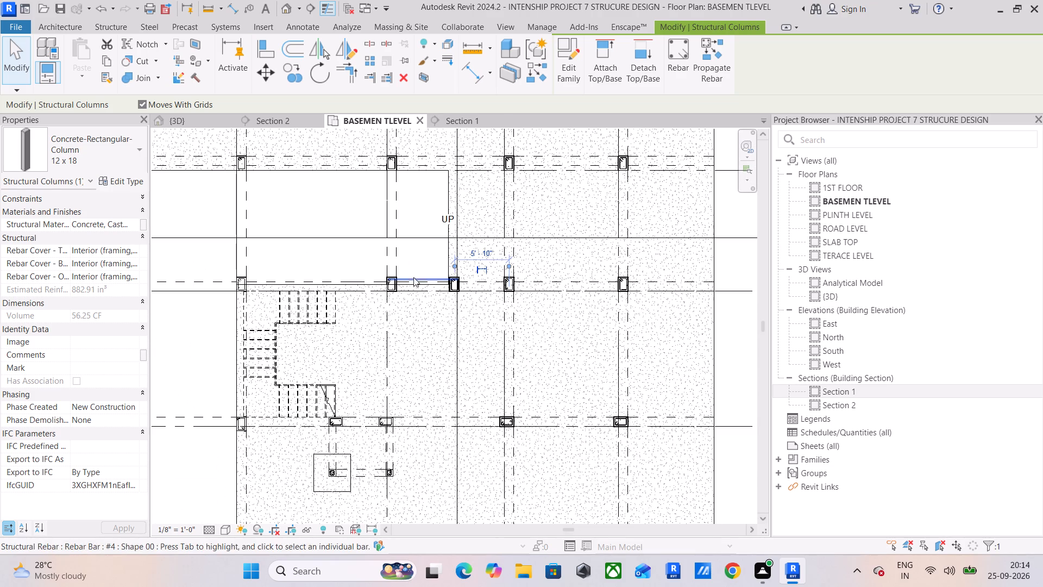
scroll(472, 270, "up", 16)
scroll(445, 310, "up", 5)
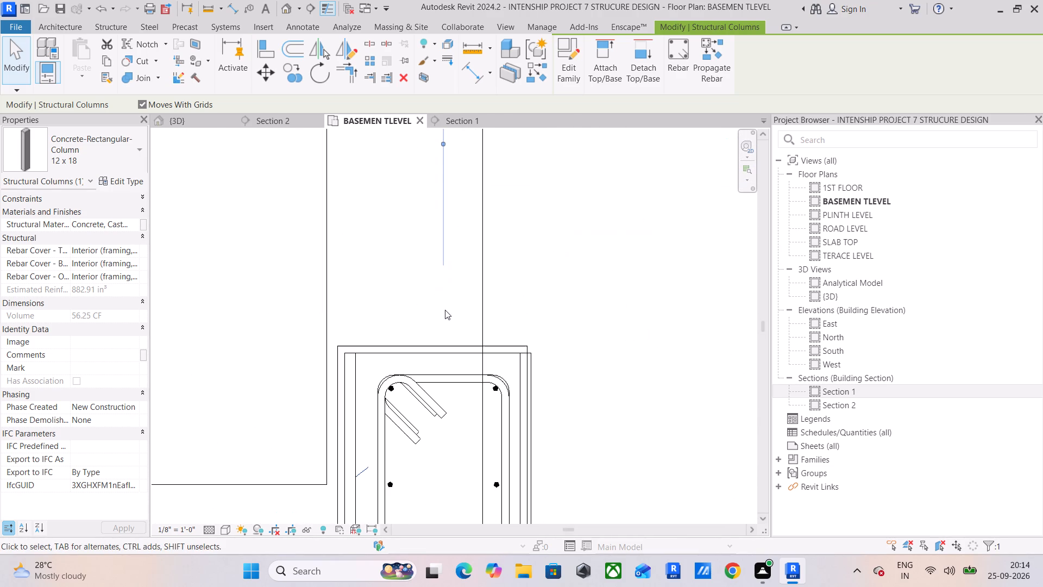
scroll(458, 337, "down", 5)
Examine the selected column's base and the surrounding footings in the 3D view from the front, side angles and top.
left_click(193, 124)
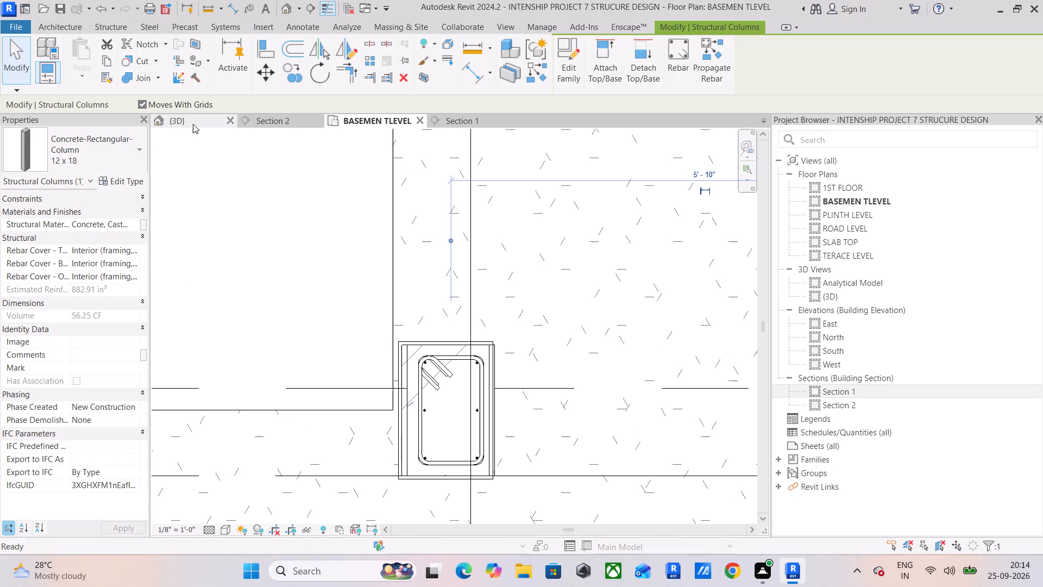
scroll(486, 365, "up", 12)
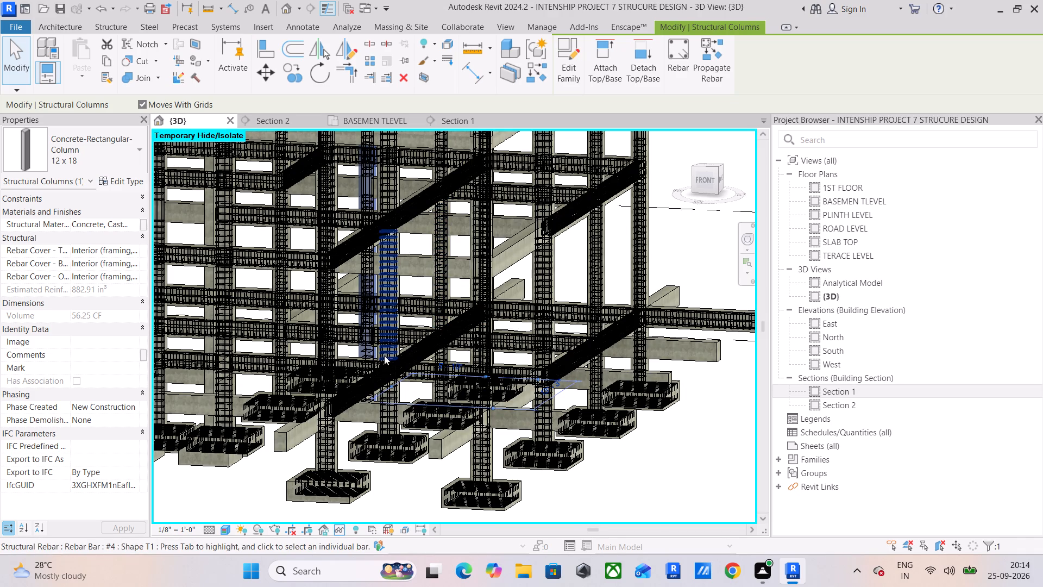
scroll(381, 390, "up", 1)
middle_click_drag(381, 390, 394, 382, "shift")
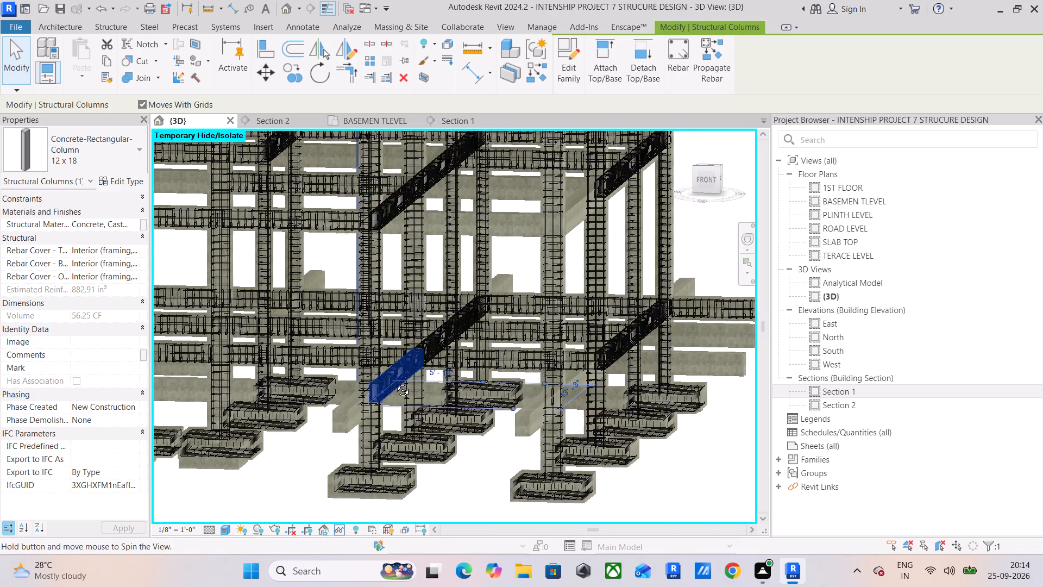
middle_click_drag(394, 382, 420, 377, "shift")
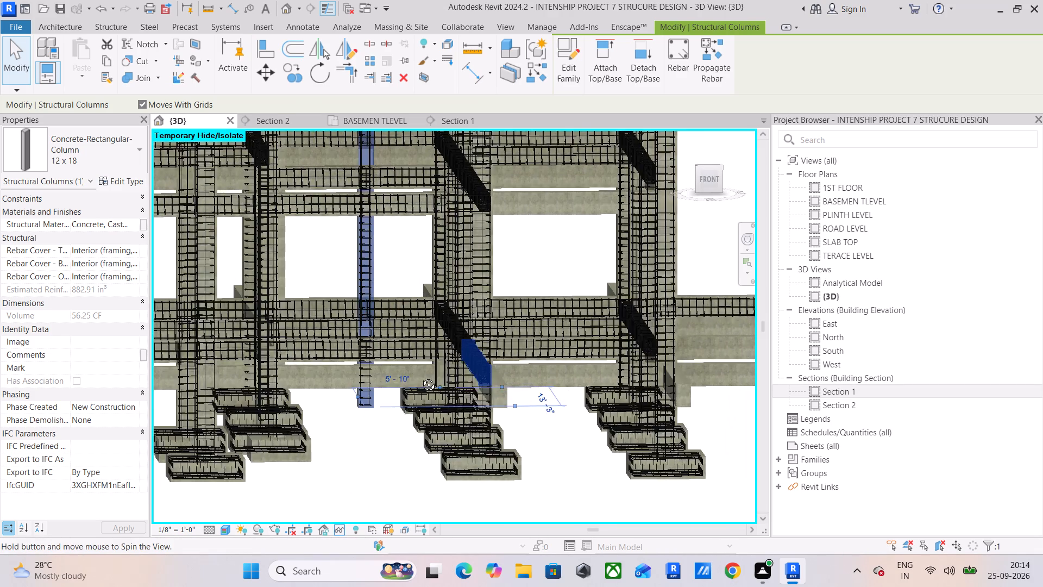
middle_click_drag(420, 377, 414, 383, "shift")
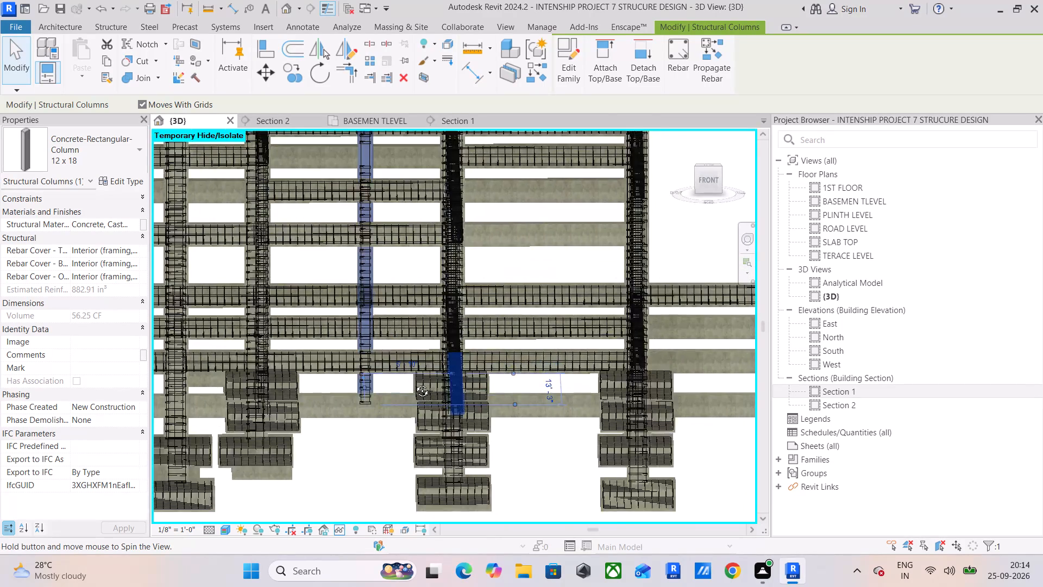
middle_click_drag(414, 383, 414, 380, "shift")
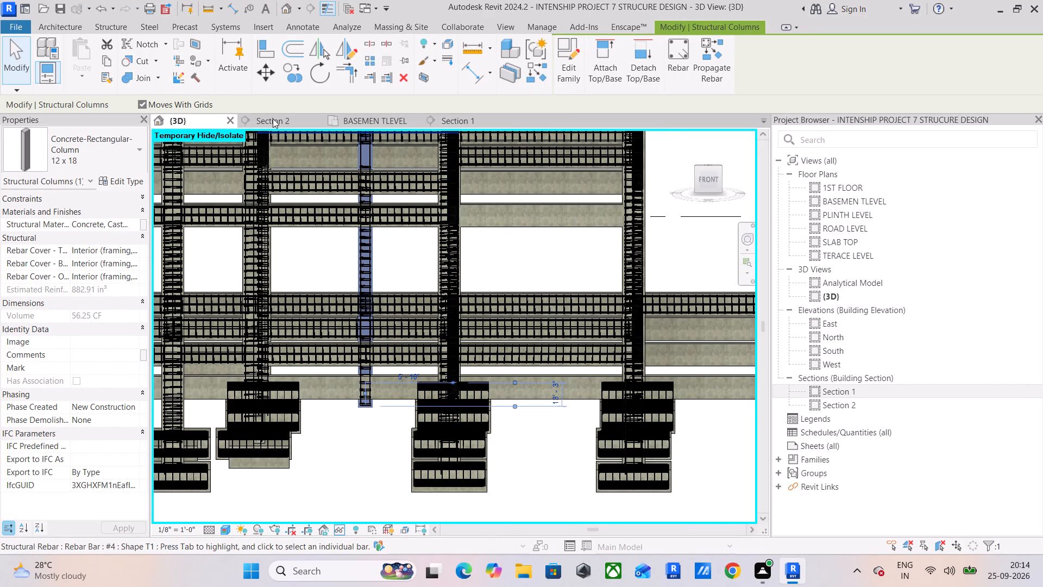
scroll(382, 255, "down", 6)
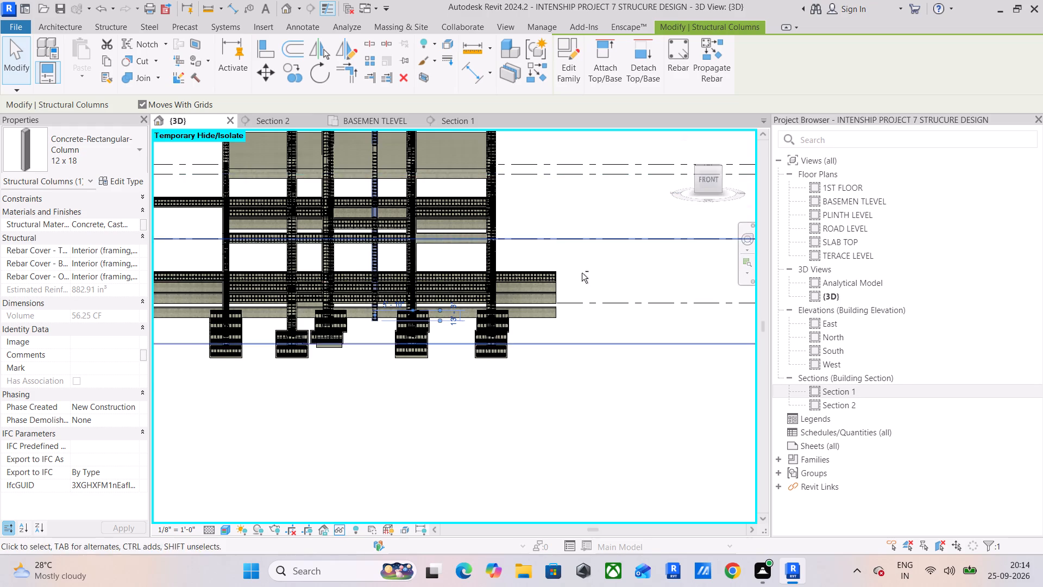
middle_click_drag(582, 273, 584, 341, "shift")
left_click(707, 166)
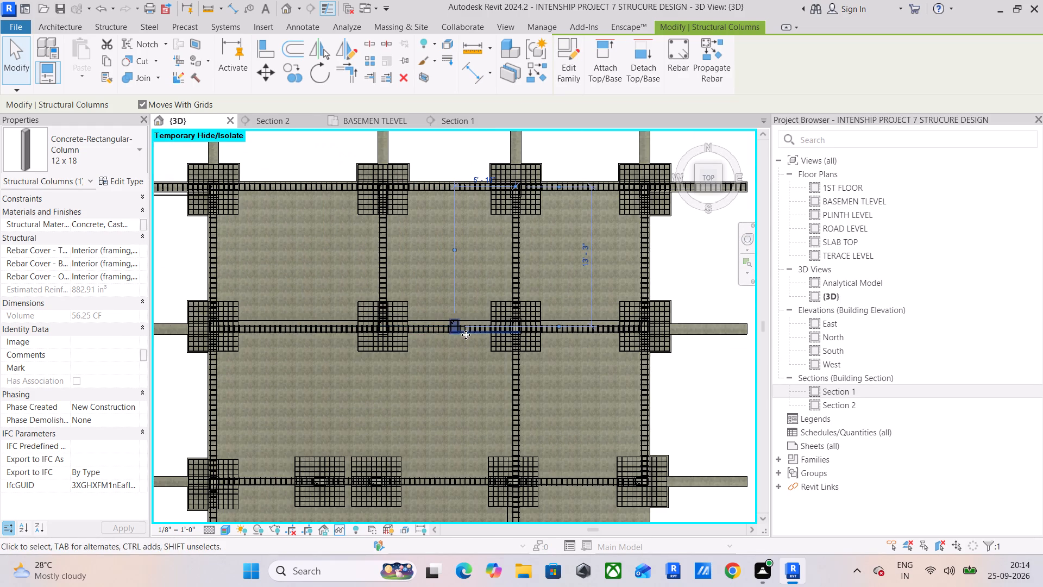
scroll(457, 332, "up", 6)
scroll(455, 331, "down", 5)
scroll(455, 331, "up", 4)
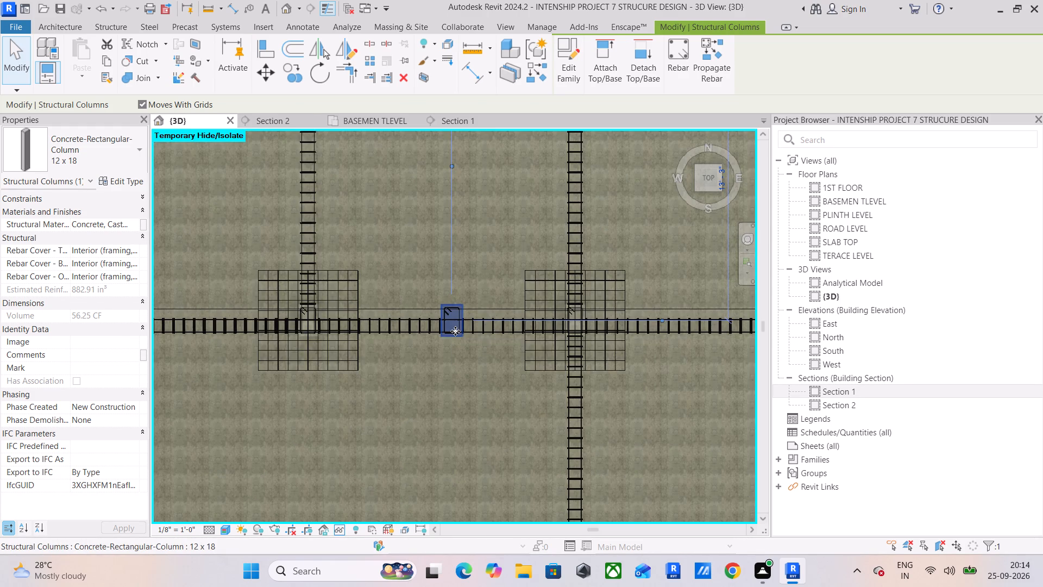
scroll(438, 298, "down", 7)
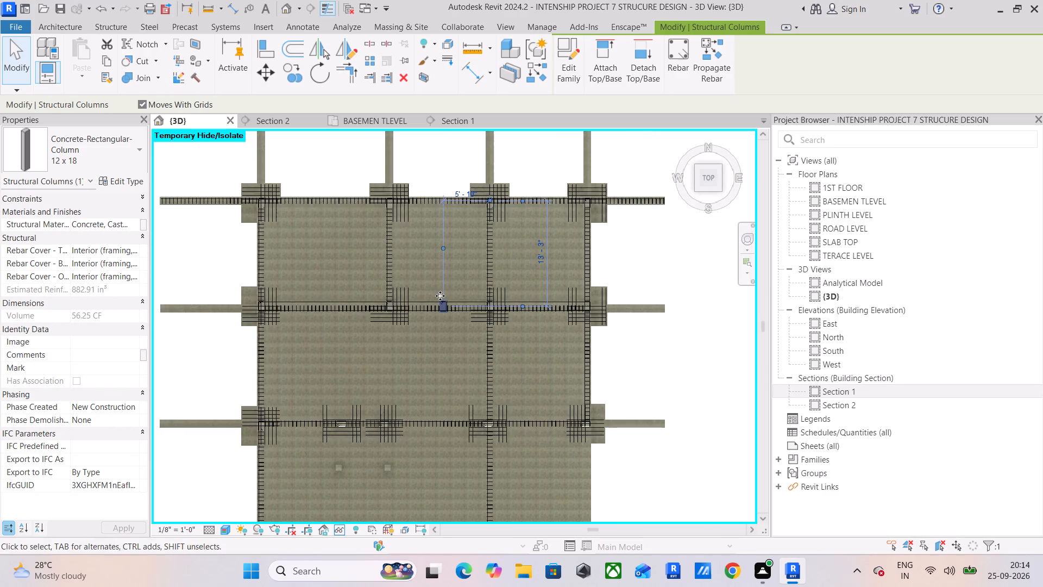
Find the selected column beside the floor opening in the BASEMEN TLEVEL plan and review its available column types.
left_click(367, 123)
scroll(444, 349, "down", 2)
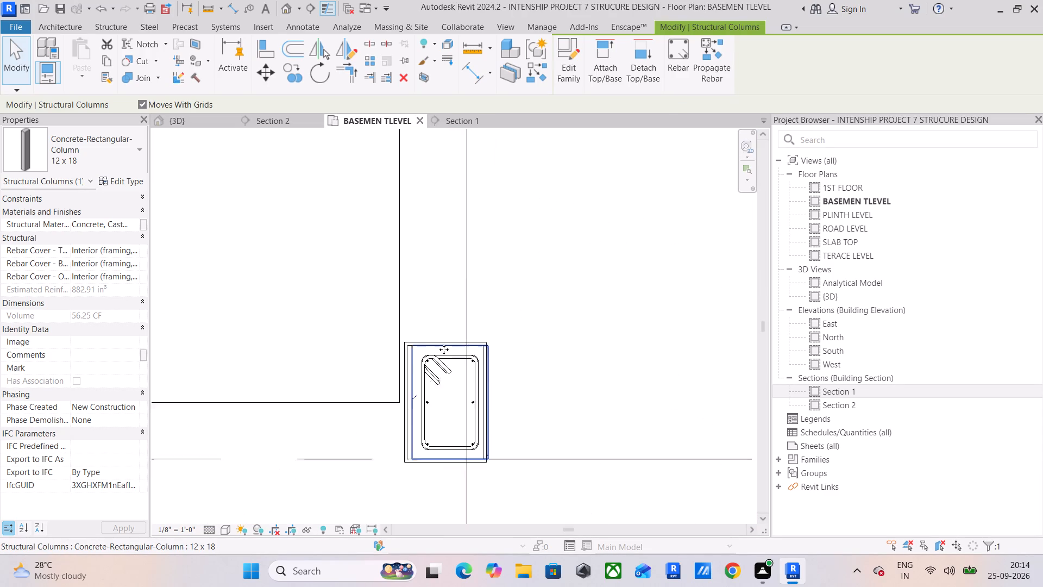
scroll(444, 349, "down", 10)
middle_click_drag(460, 346, 481, 261)
scroll(481, 261, "up", 2)
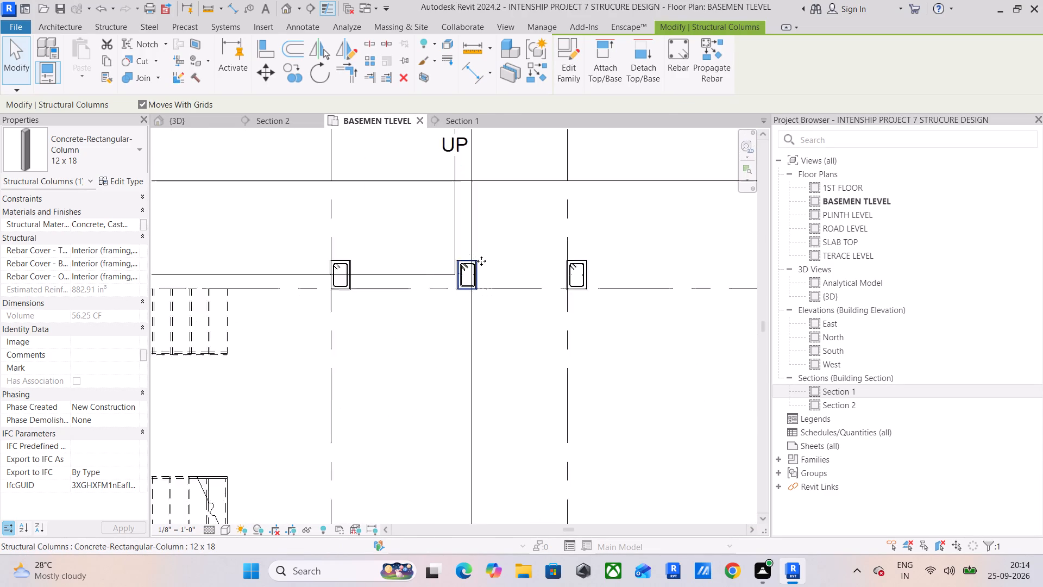
scroll(481, 261, "up", 4)
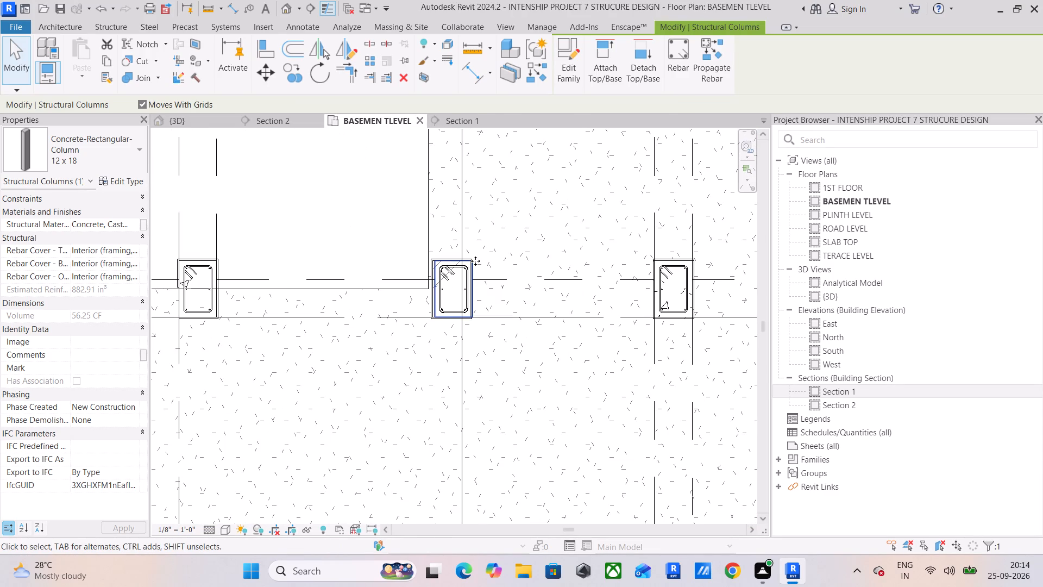
left_click(122, 149)
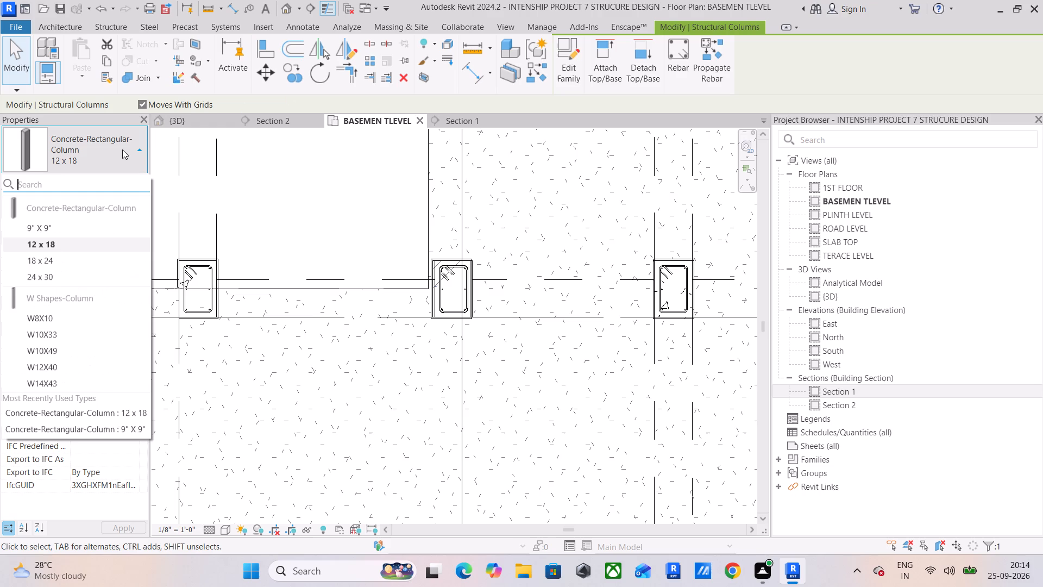
left_click(122, 149)
left_click(315, 227)
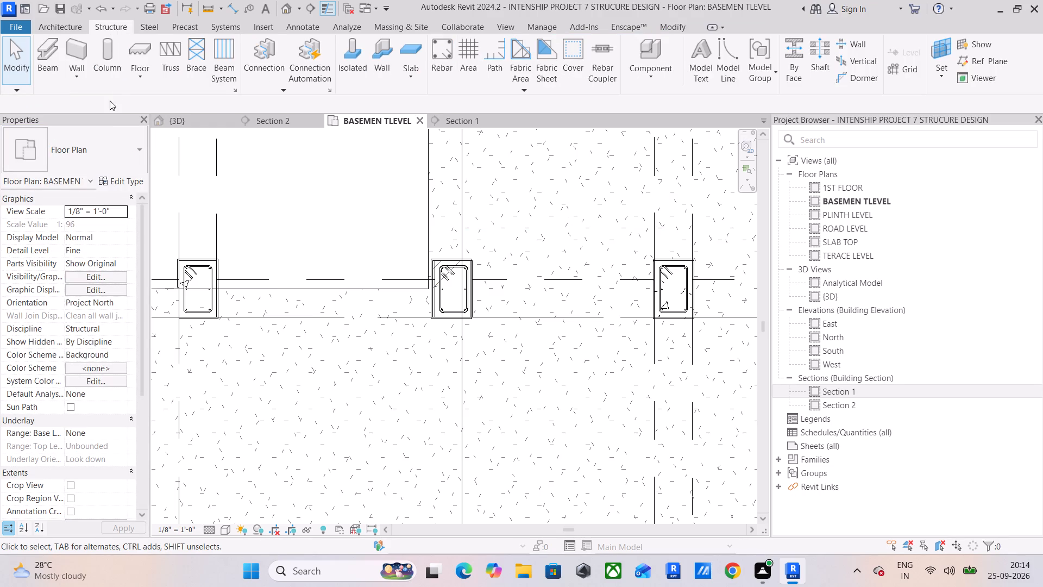
Place a Footing-Rectangular 72" x 48" x 18" isolated footing at the 12 x 18 column by the floor opening's corner.
left_click(347, 59)
left_click(115, 143)
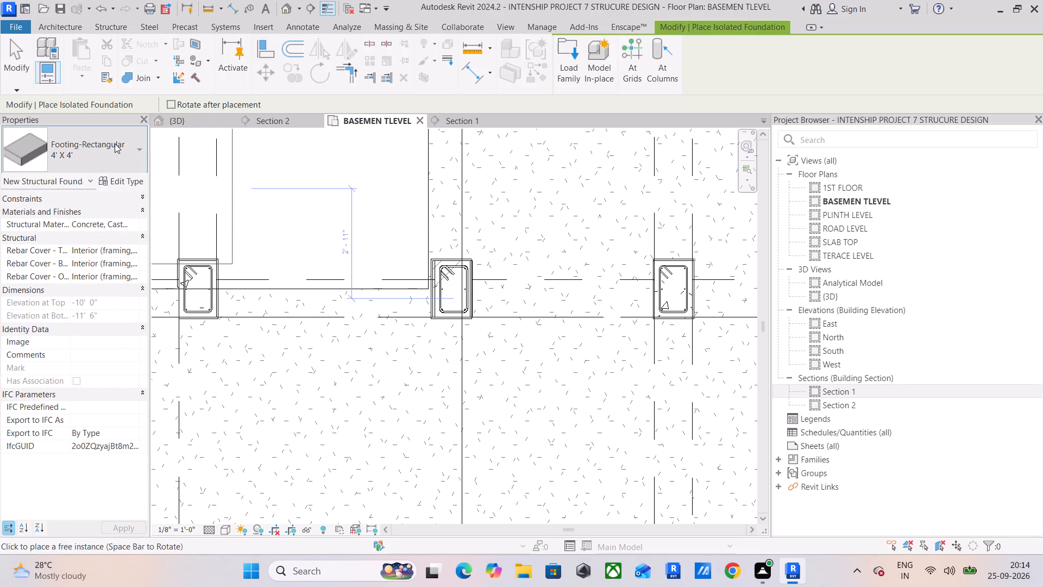
left_click(72, 240)
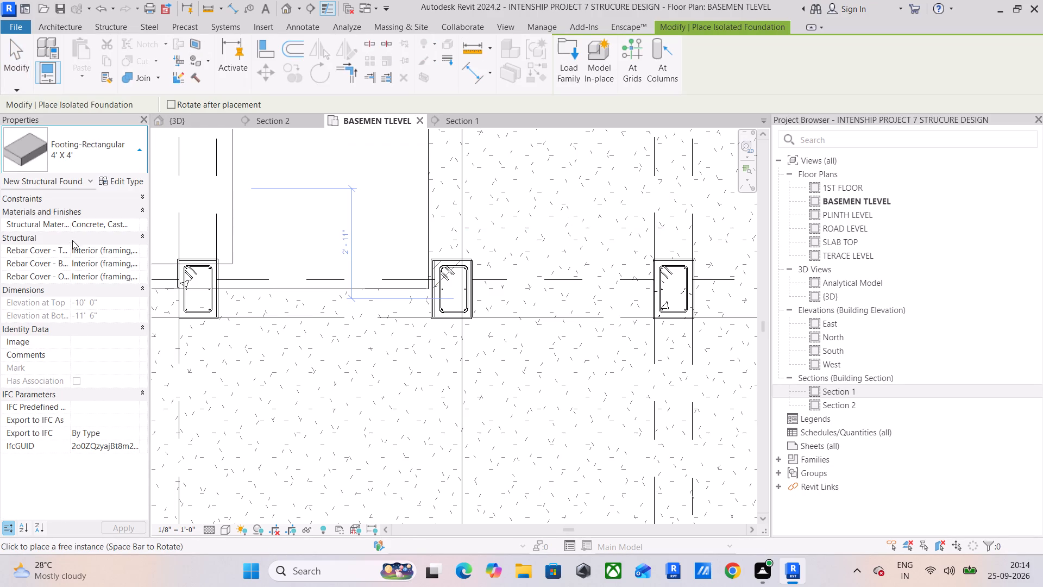
left_click(112, 178)
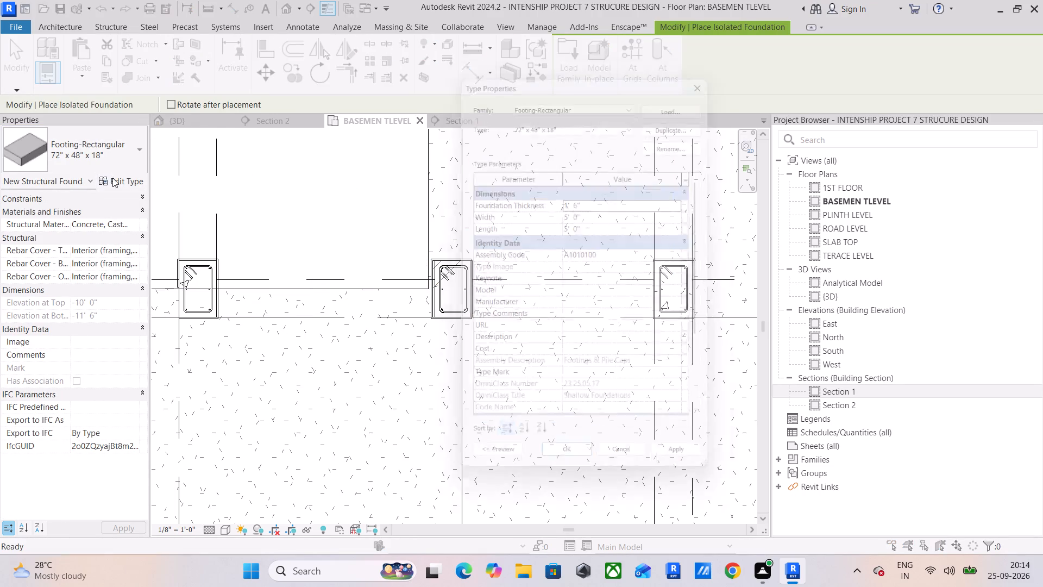
left_click(385, 211)
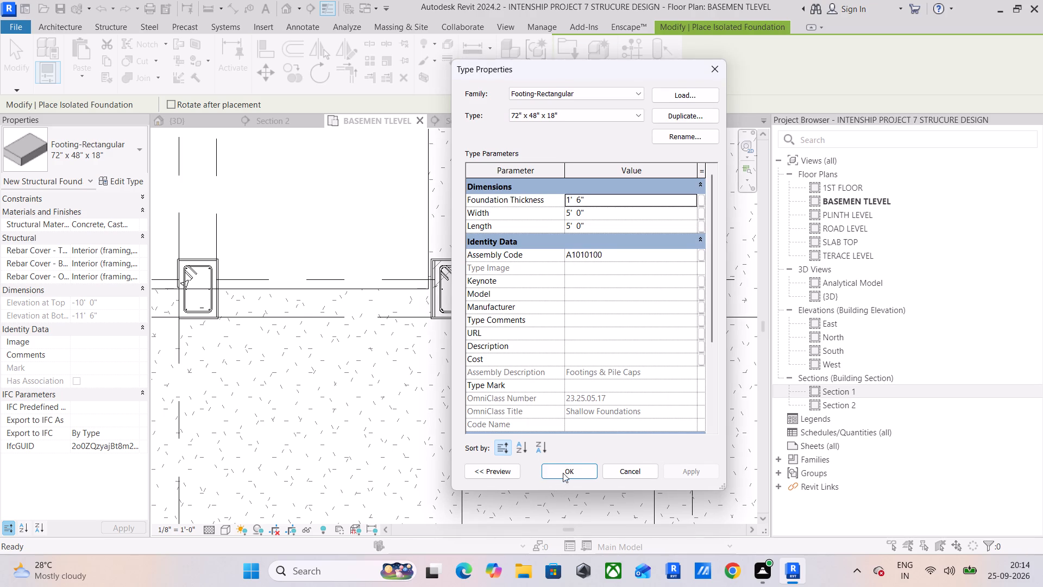
left_click(564, 469)
left_click(653, 59)
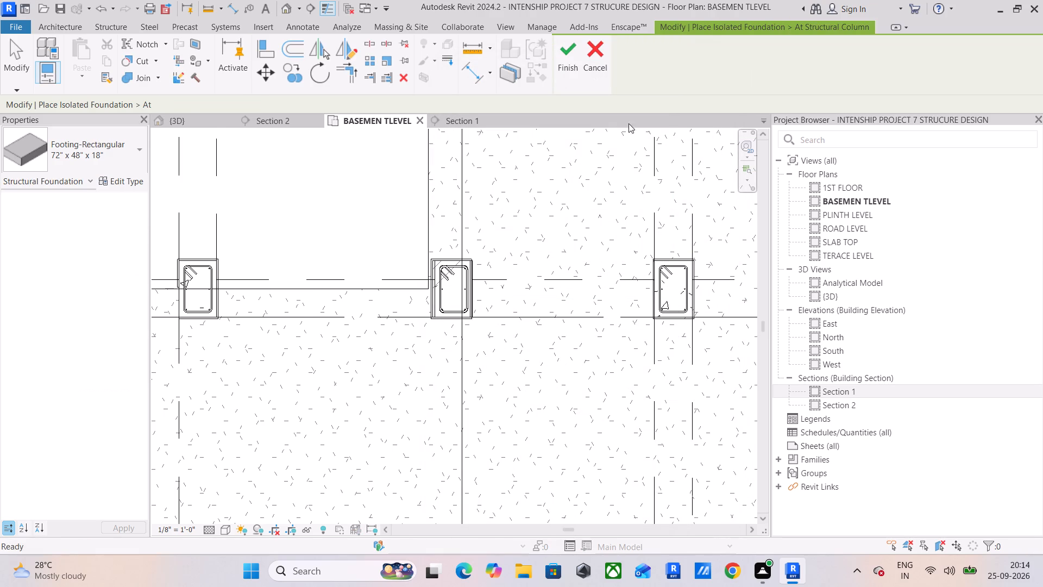
left_click_drag(374, 215, 524, 356)
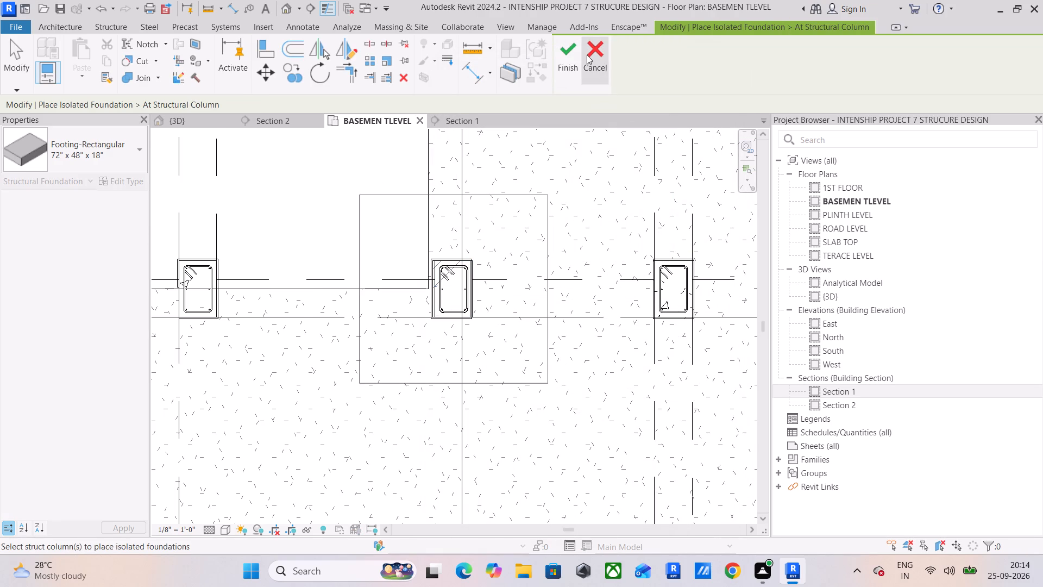
left_click(567, 52)
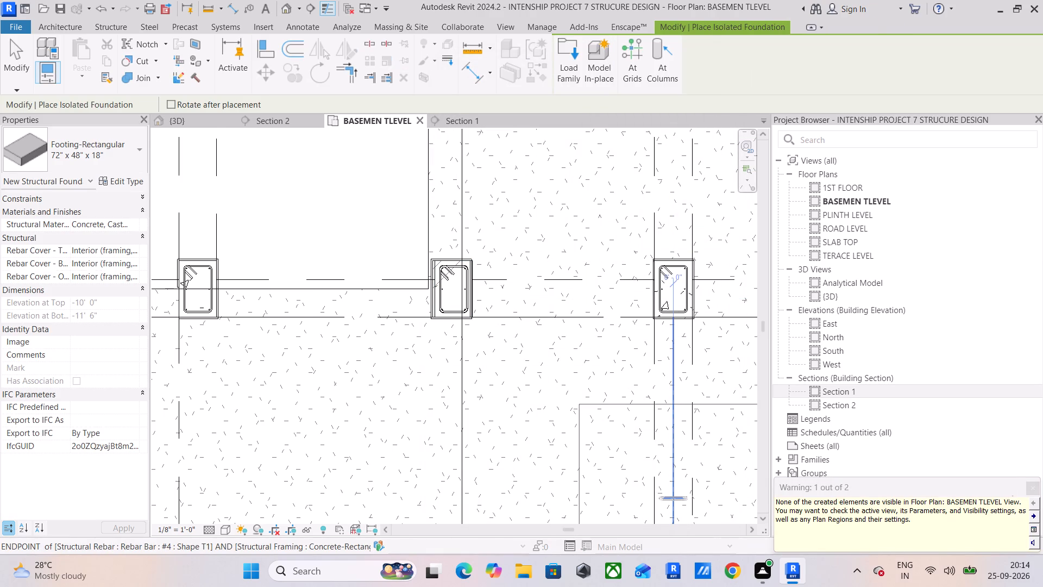
left_click(1026, 485)
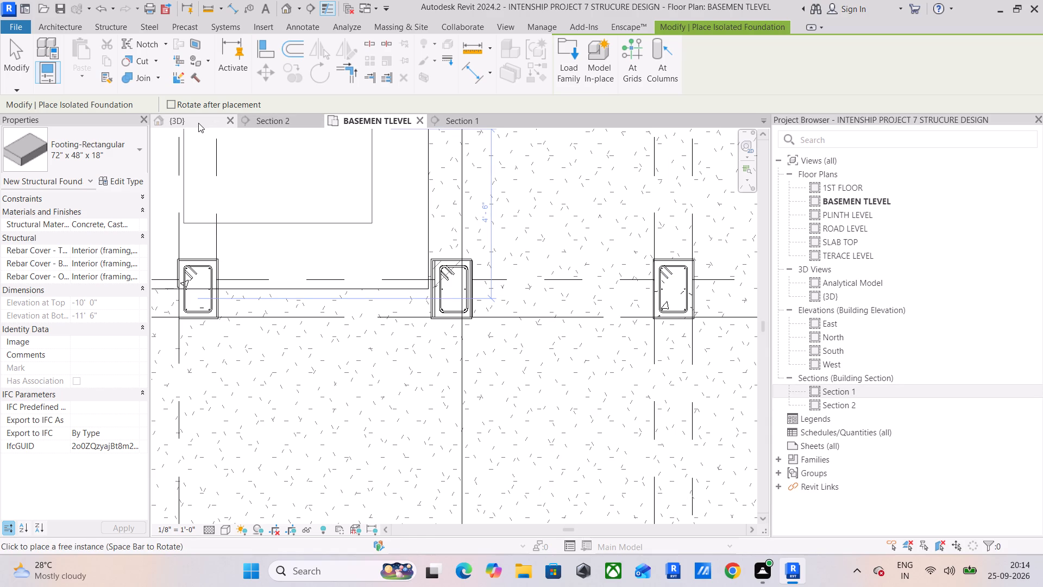
Check the new footing under the middle column against its neighbours in Section 1.
left_click(196, 123)
left_click(463, 125)
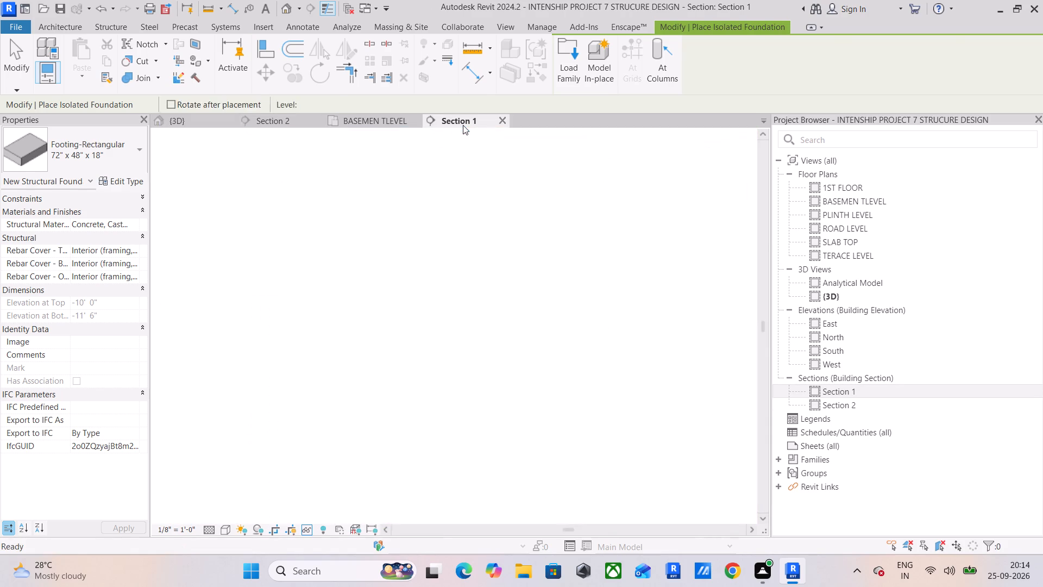
scroll(384, 446, "up", 7)
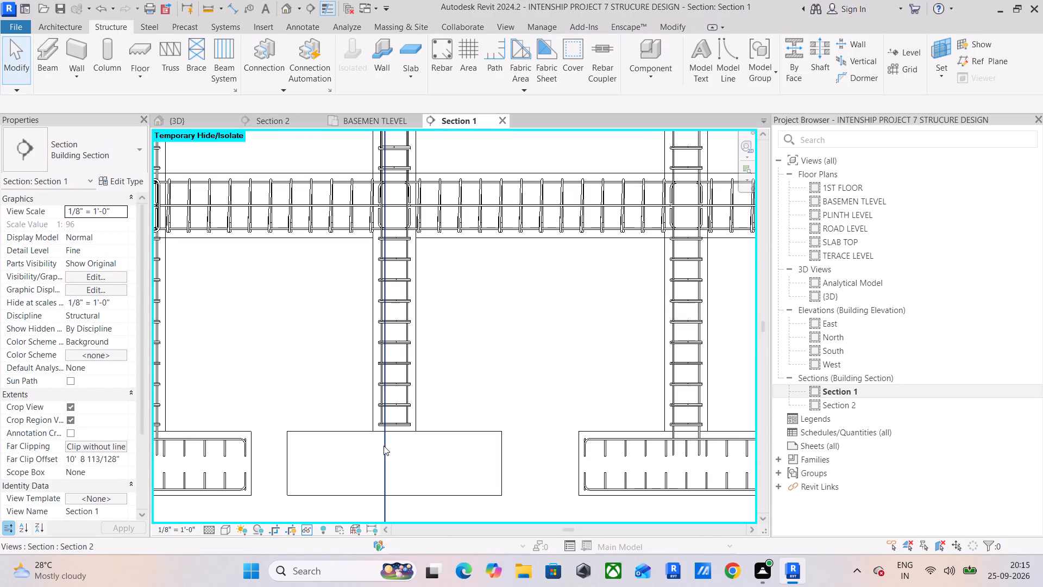
key("Escape")
key("Escape")
key("Escape")
middle_click_drag(414, 441, 382, 382)
scroll(382, 382, "down", 3)
middle_click_drag(382, 382, 430, 389)
Propagate the rebar from the reinforced neighbouring 72" x 48" x 18" footing to the empty footing under the middle column, aligned by host.
left_click(573, 380)
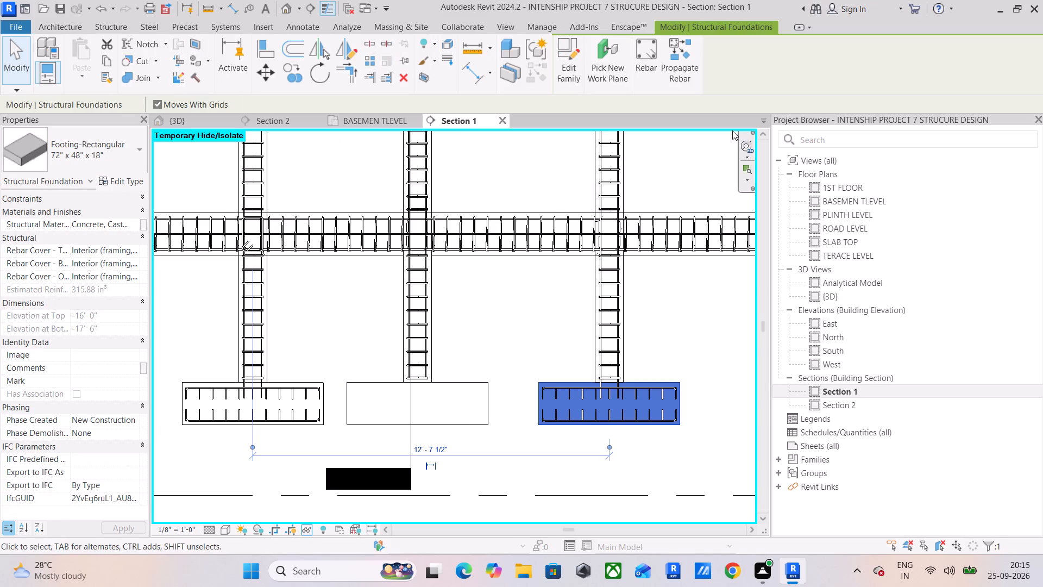
left_click(681, 76)
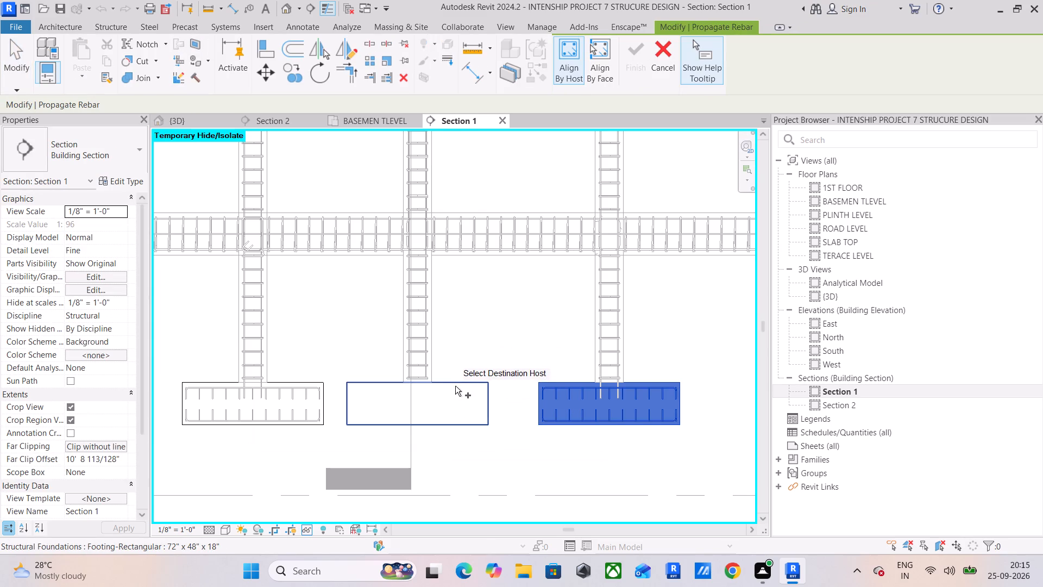
left_click(455, 386)
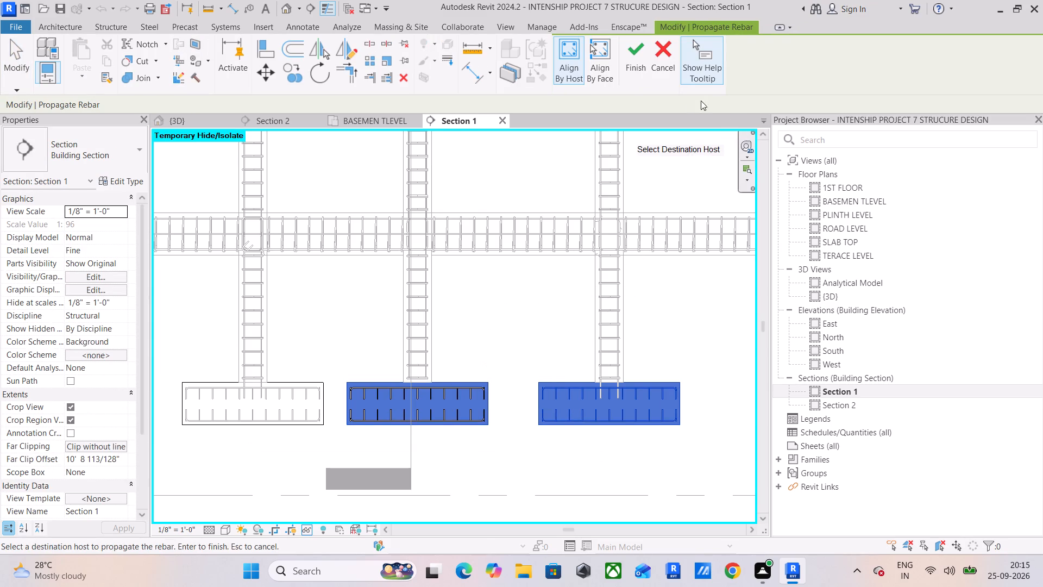
left_click(636, 57)
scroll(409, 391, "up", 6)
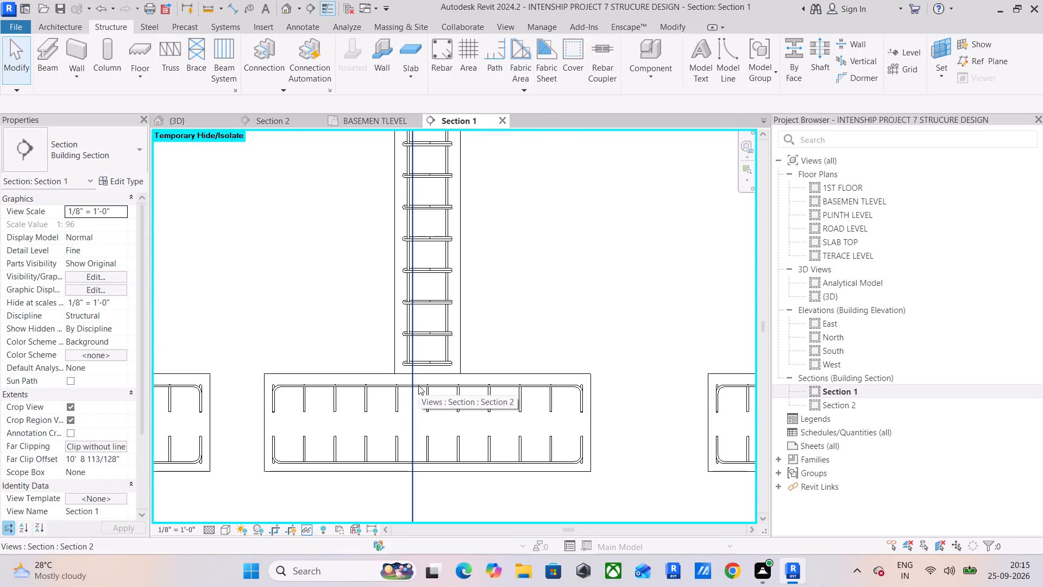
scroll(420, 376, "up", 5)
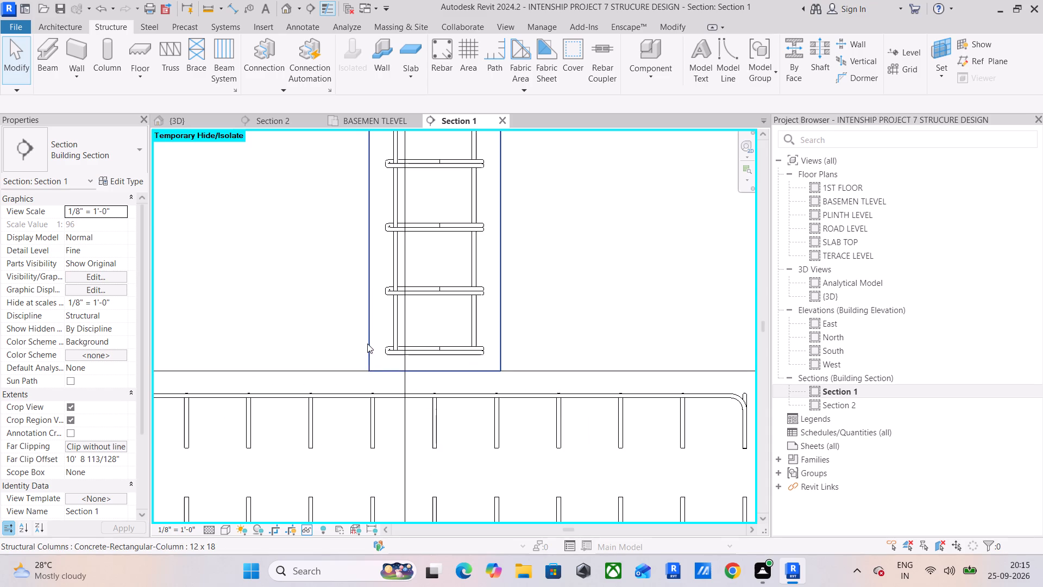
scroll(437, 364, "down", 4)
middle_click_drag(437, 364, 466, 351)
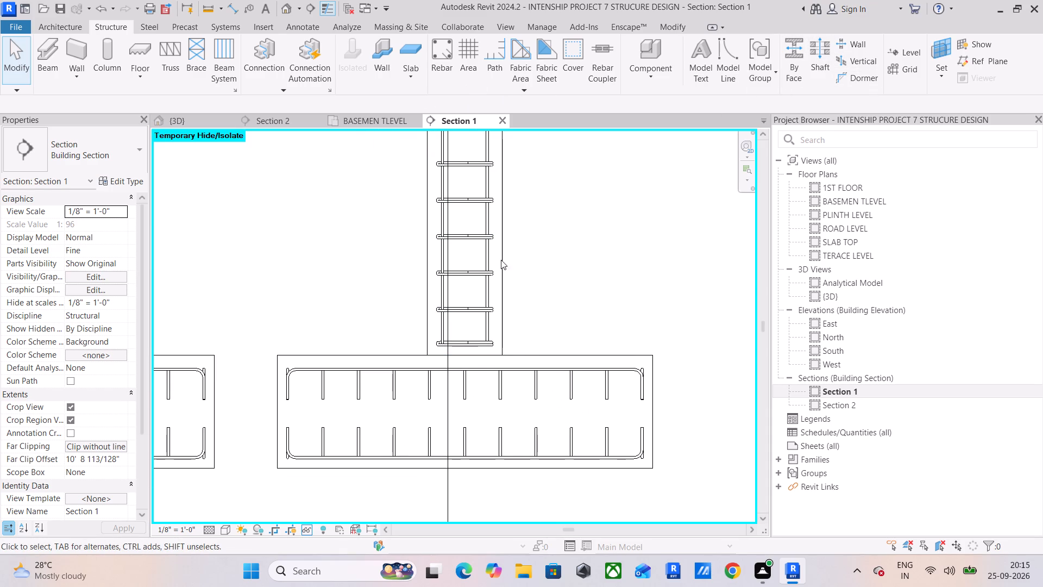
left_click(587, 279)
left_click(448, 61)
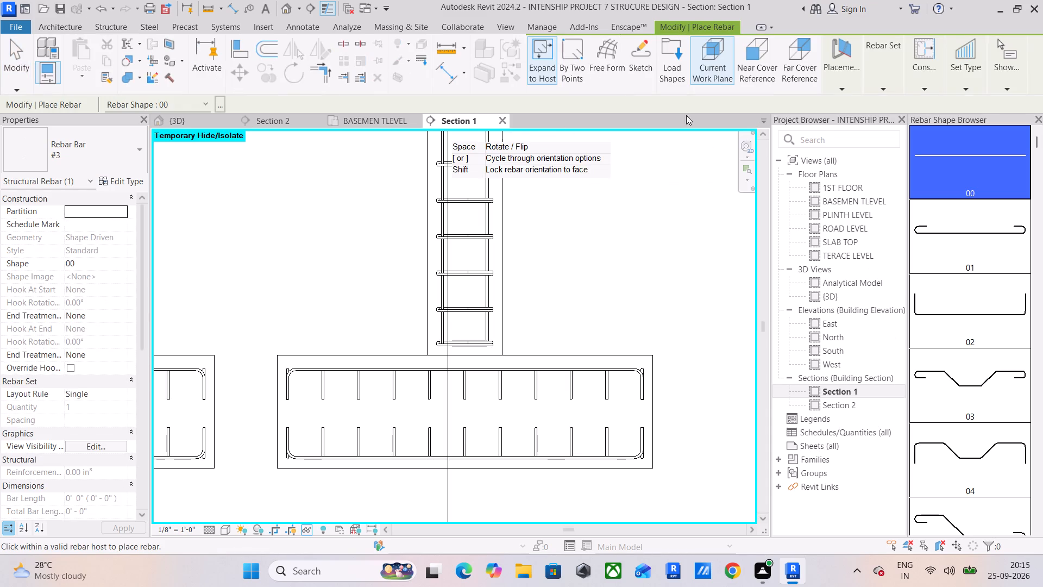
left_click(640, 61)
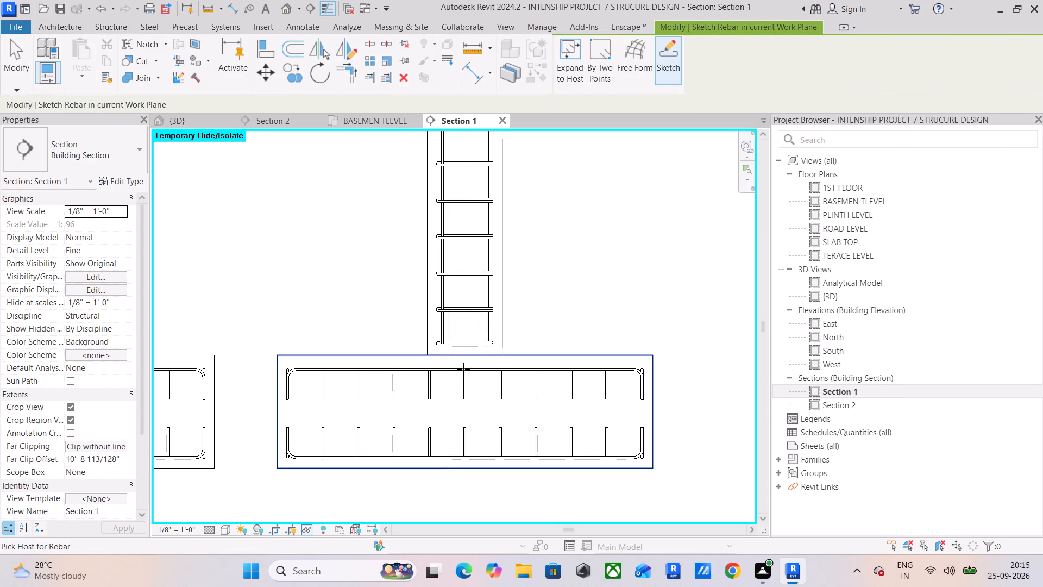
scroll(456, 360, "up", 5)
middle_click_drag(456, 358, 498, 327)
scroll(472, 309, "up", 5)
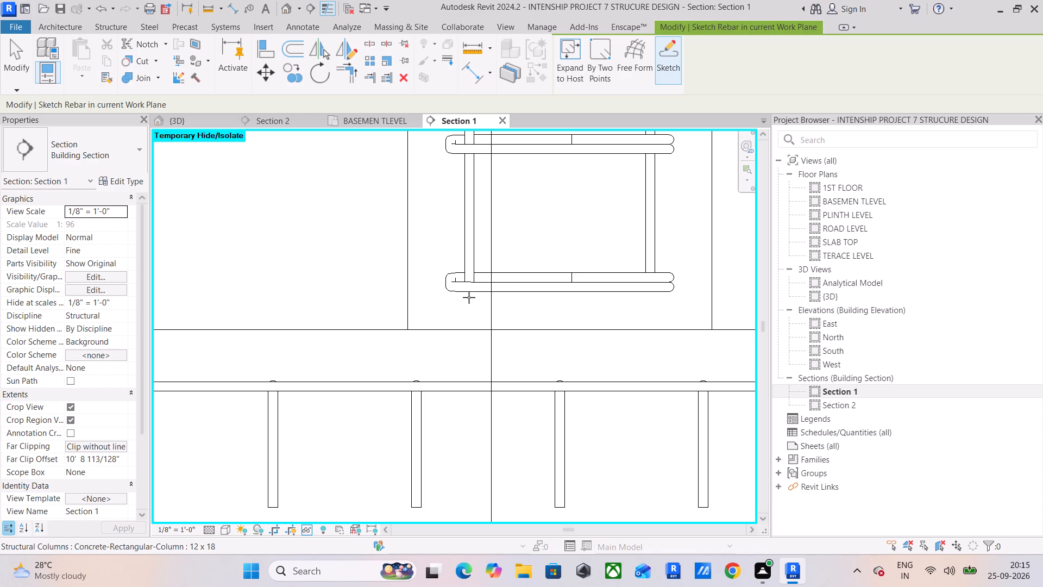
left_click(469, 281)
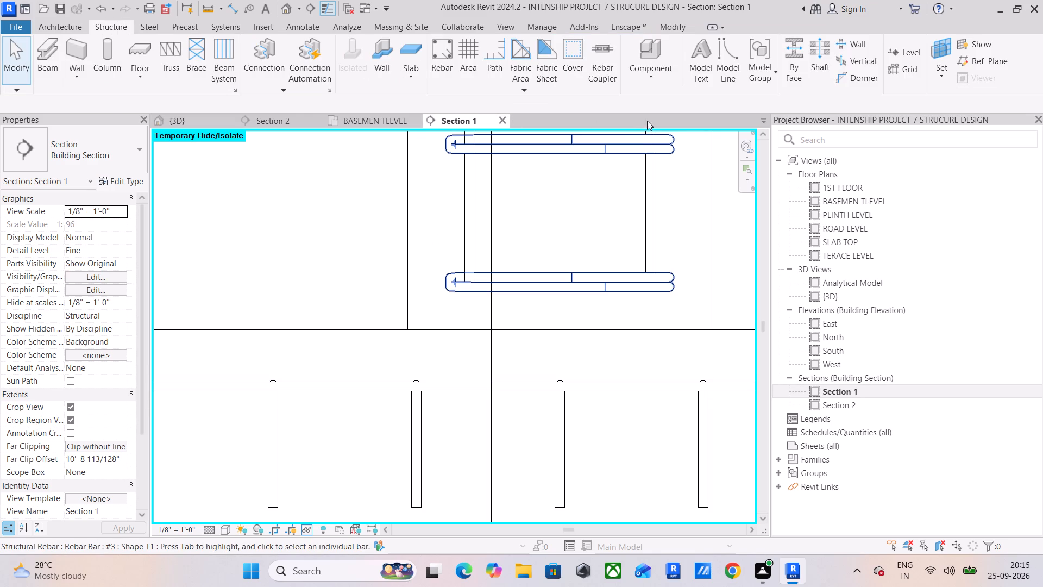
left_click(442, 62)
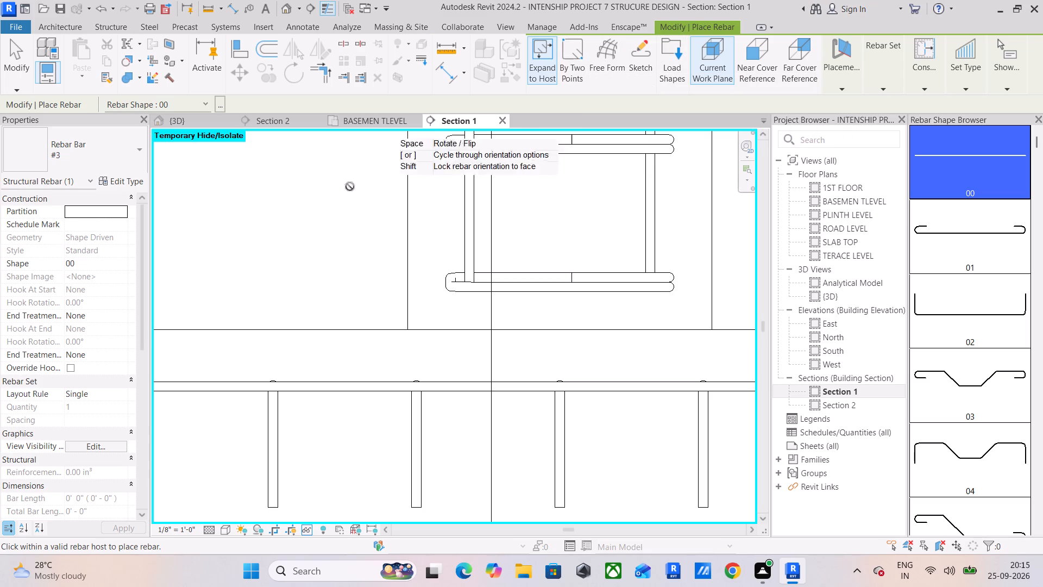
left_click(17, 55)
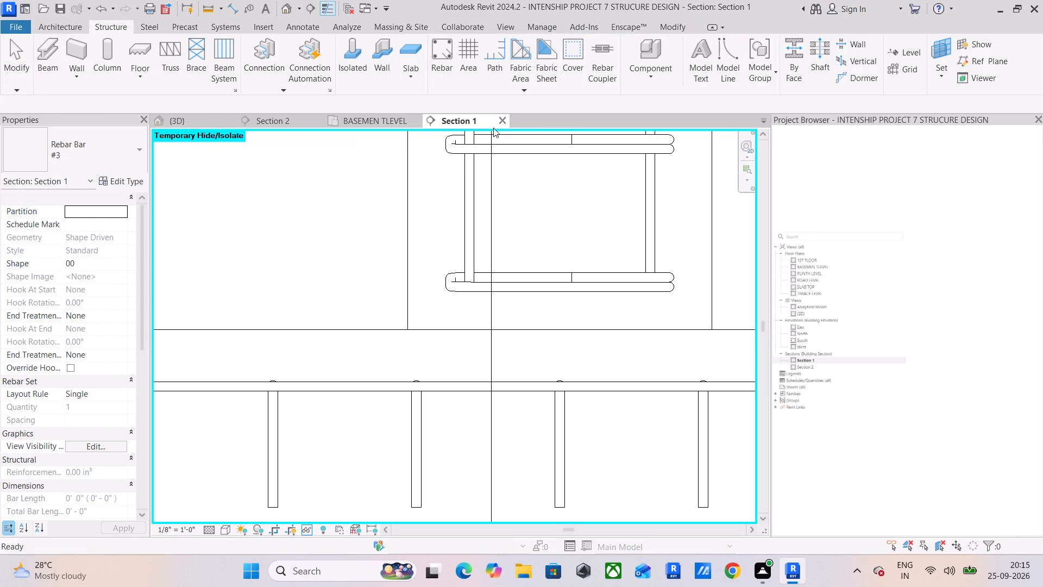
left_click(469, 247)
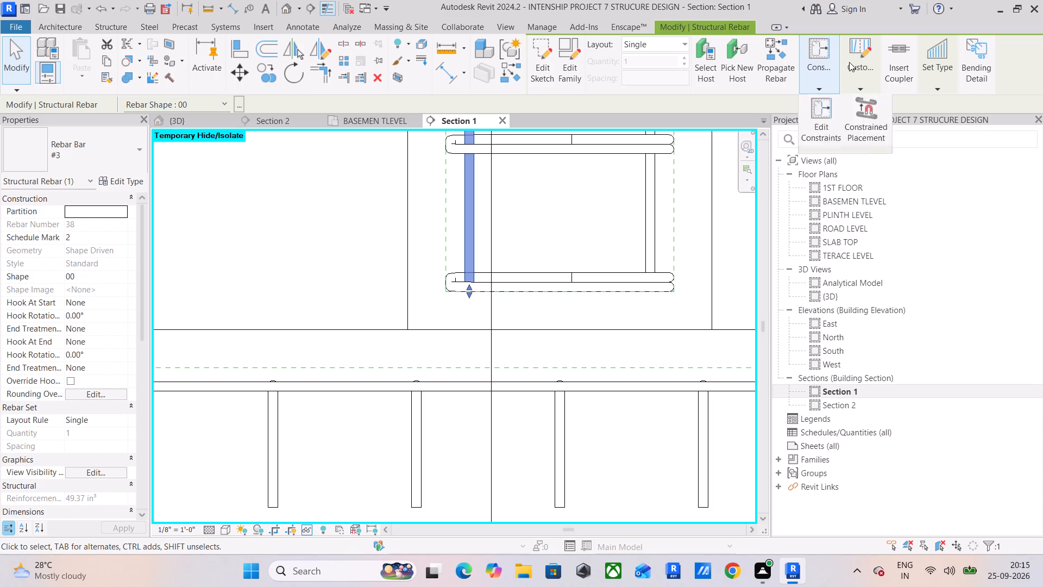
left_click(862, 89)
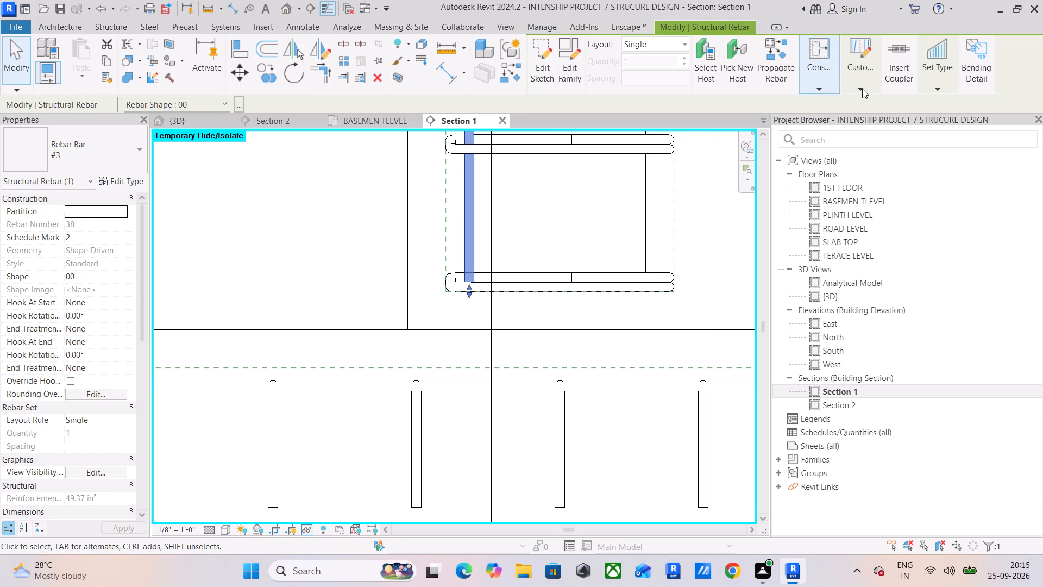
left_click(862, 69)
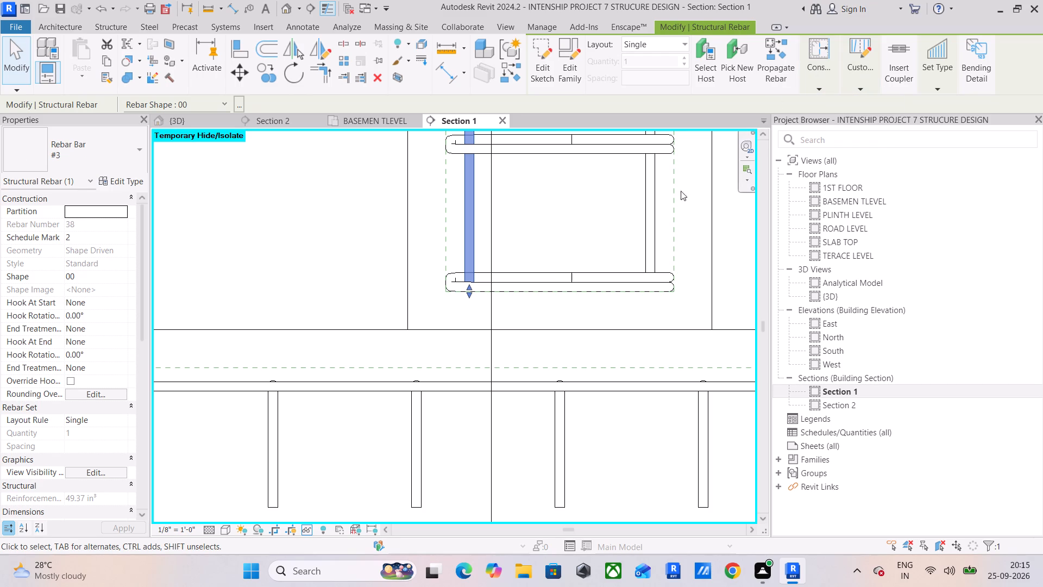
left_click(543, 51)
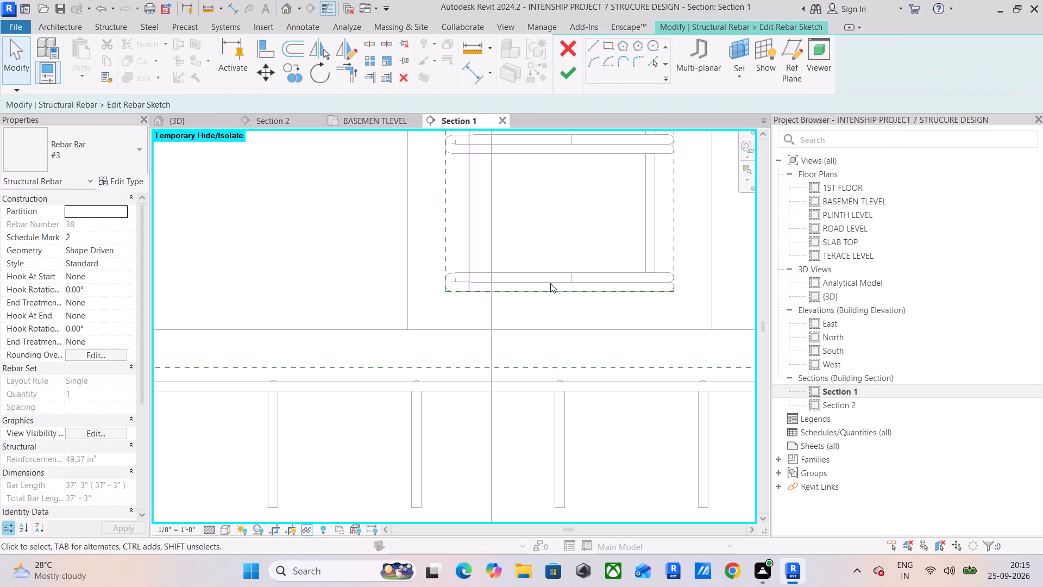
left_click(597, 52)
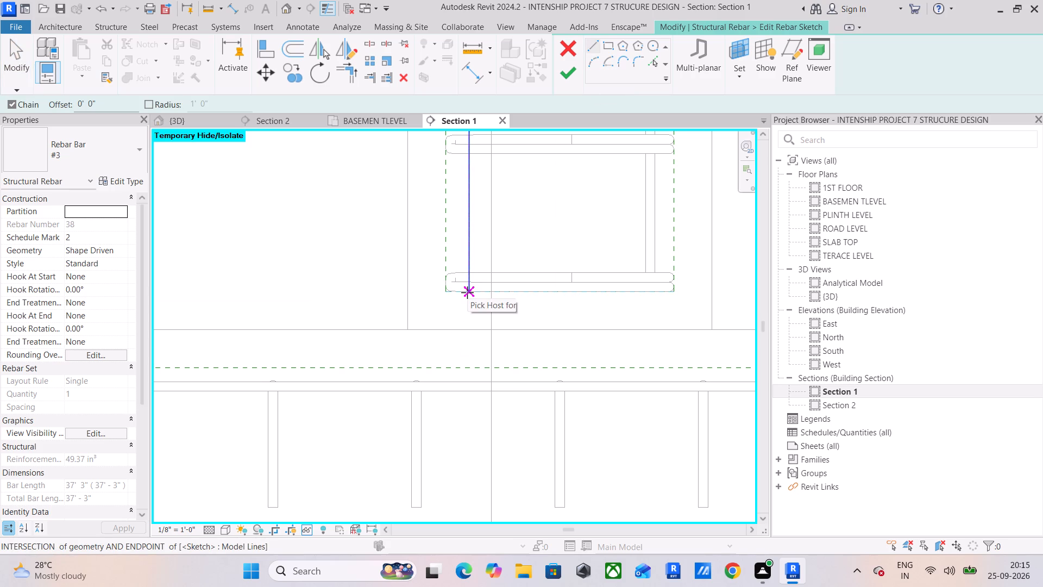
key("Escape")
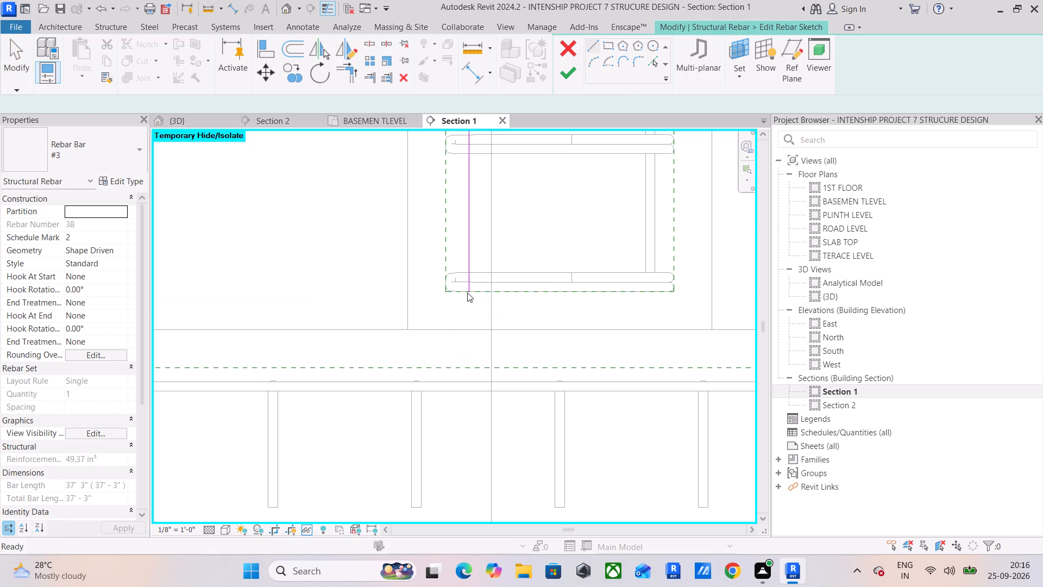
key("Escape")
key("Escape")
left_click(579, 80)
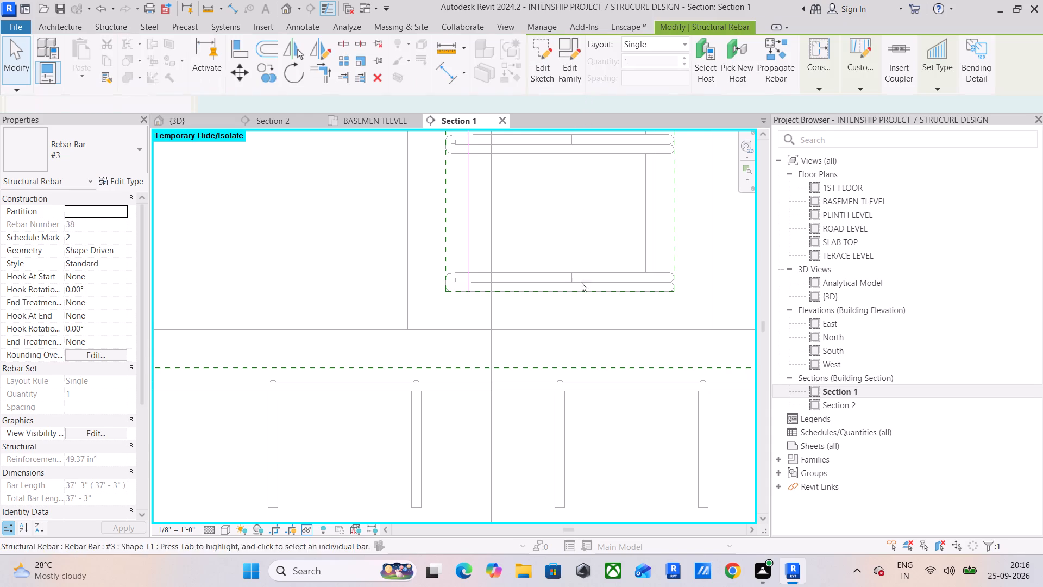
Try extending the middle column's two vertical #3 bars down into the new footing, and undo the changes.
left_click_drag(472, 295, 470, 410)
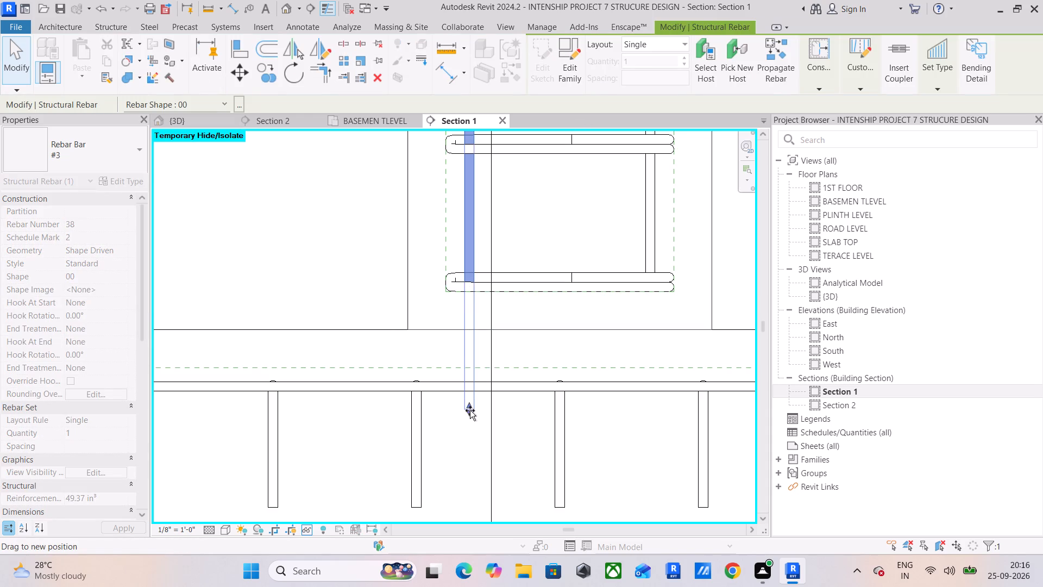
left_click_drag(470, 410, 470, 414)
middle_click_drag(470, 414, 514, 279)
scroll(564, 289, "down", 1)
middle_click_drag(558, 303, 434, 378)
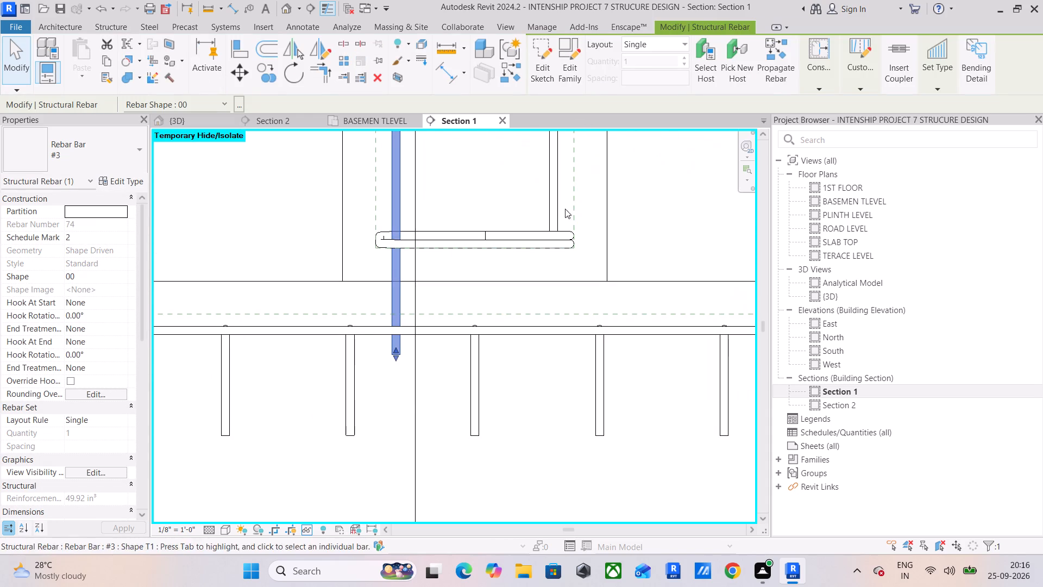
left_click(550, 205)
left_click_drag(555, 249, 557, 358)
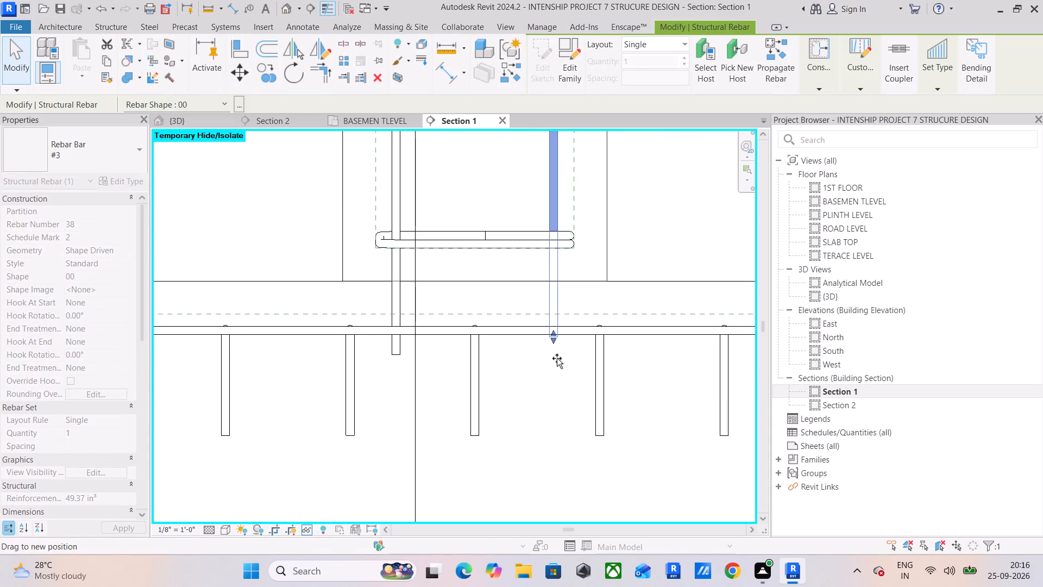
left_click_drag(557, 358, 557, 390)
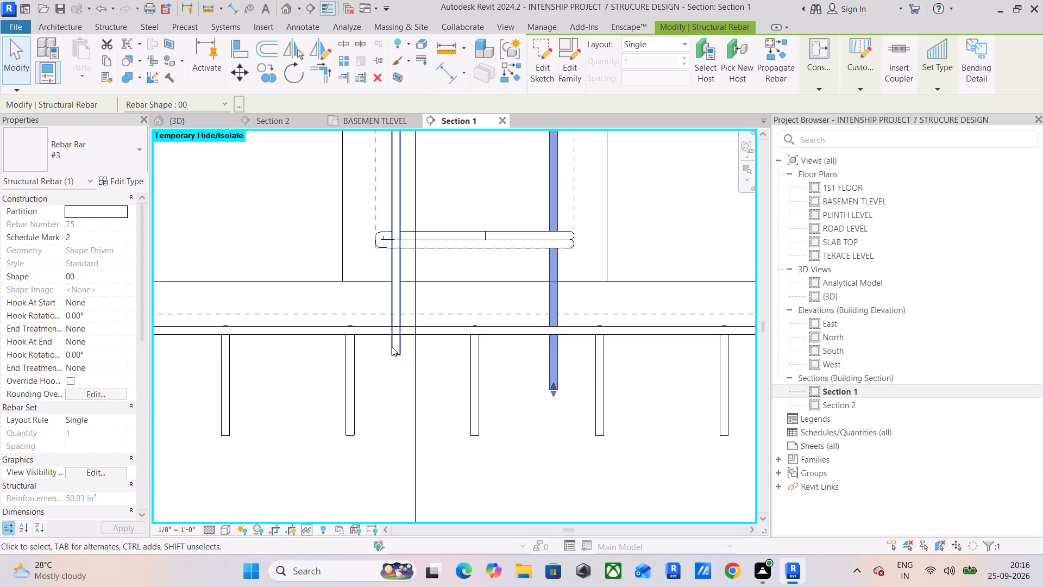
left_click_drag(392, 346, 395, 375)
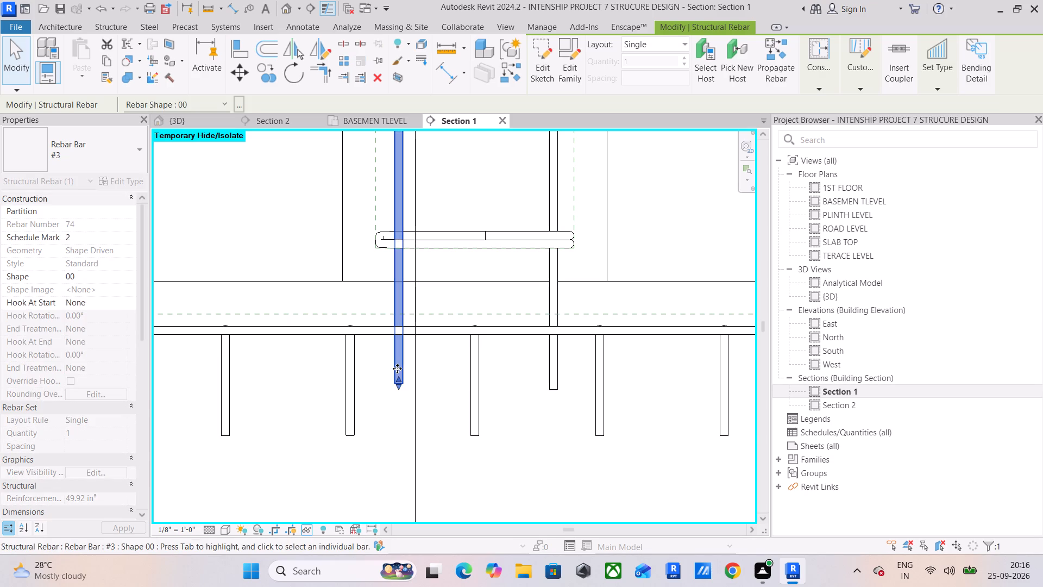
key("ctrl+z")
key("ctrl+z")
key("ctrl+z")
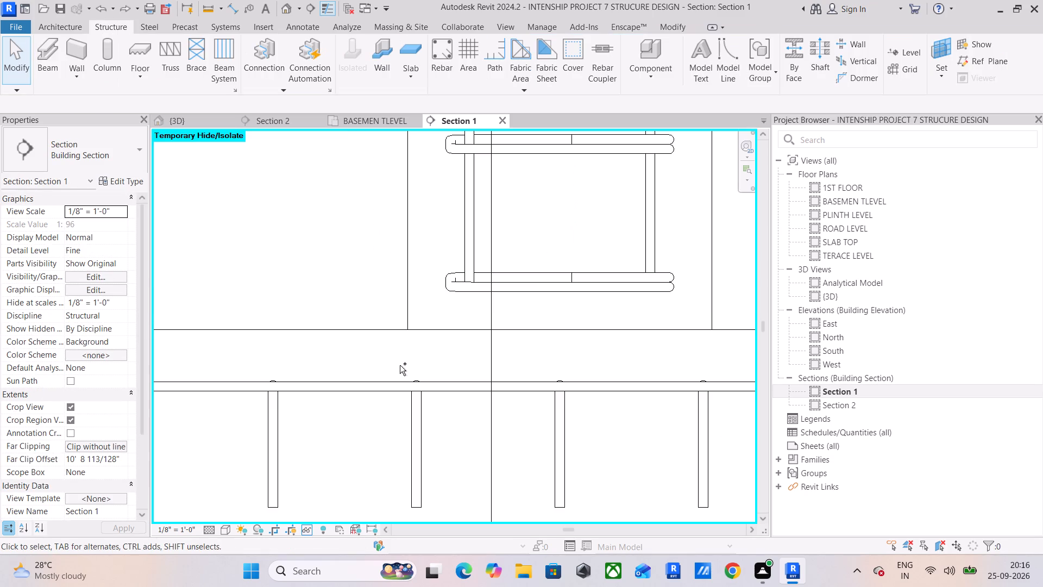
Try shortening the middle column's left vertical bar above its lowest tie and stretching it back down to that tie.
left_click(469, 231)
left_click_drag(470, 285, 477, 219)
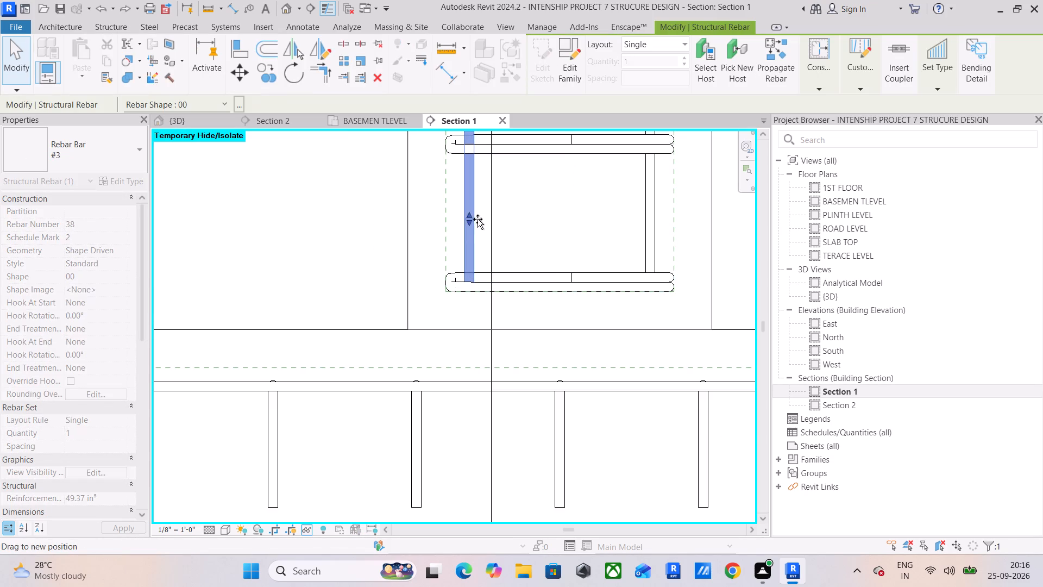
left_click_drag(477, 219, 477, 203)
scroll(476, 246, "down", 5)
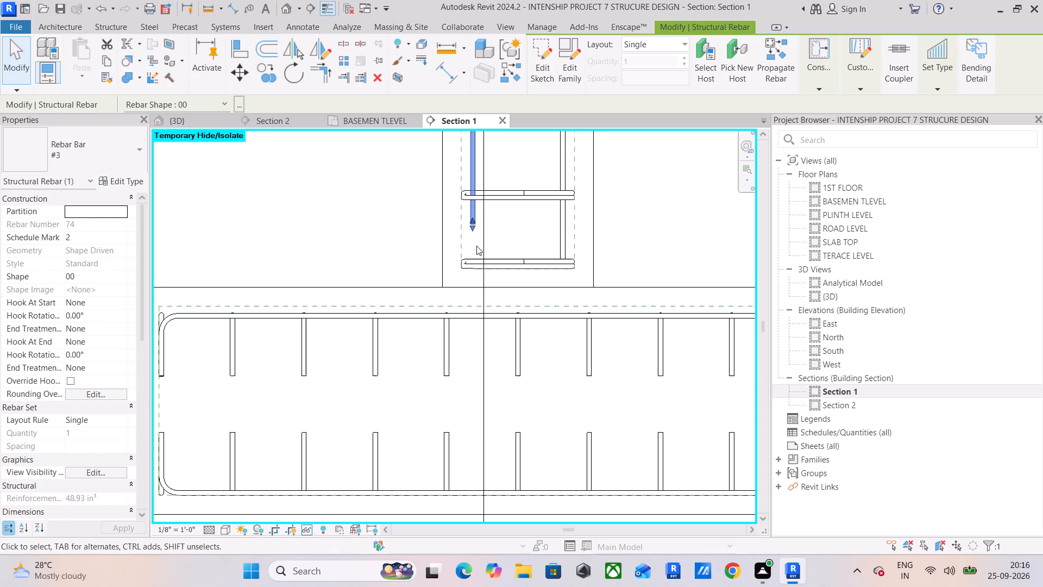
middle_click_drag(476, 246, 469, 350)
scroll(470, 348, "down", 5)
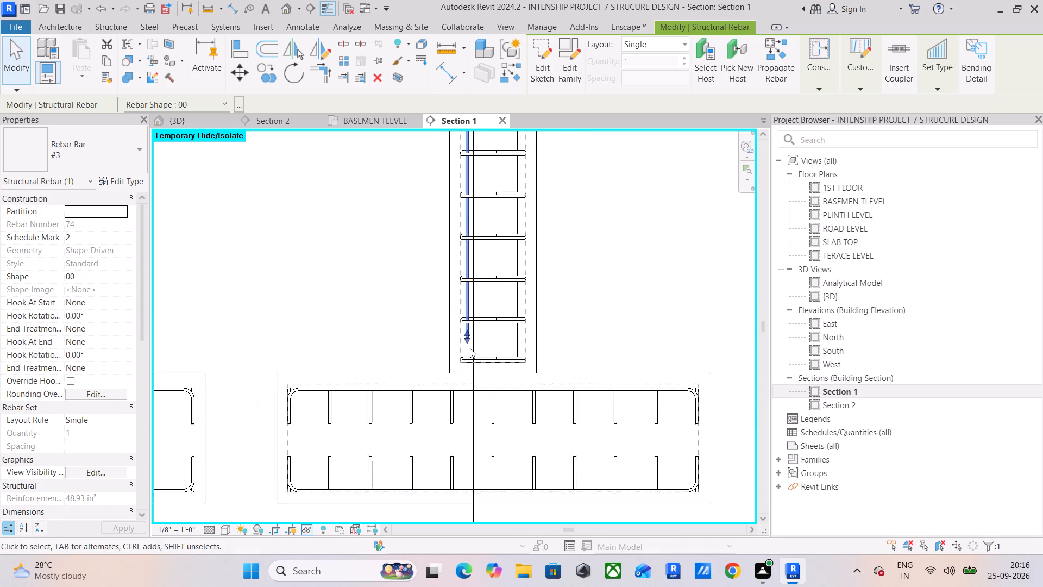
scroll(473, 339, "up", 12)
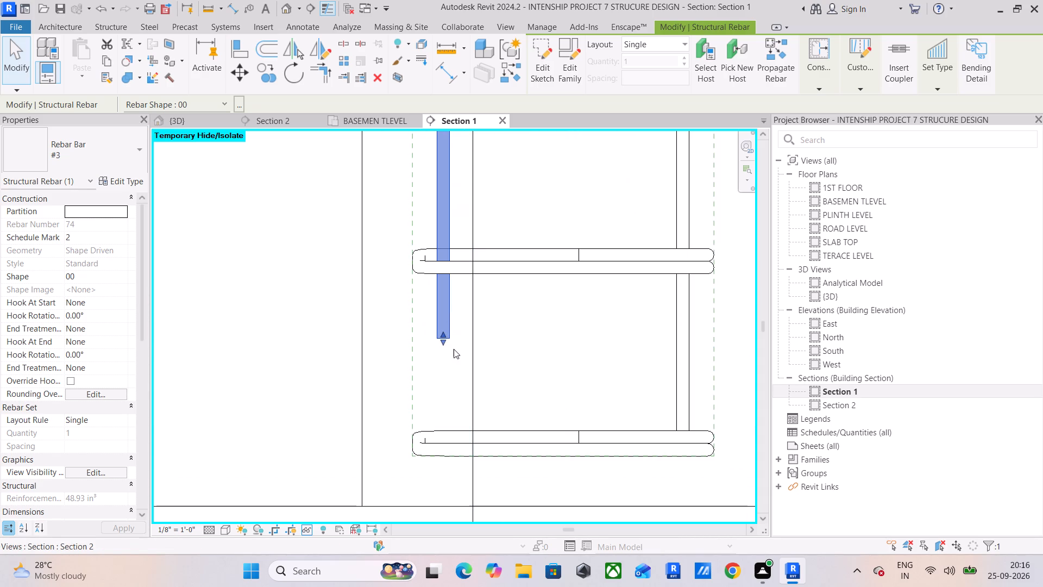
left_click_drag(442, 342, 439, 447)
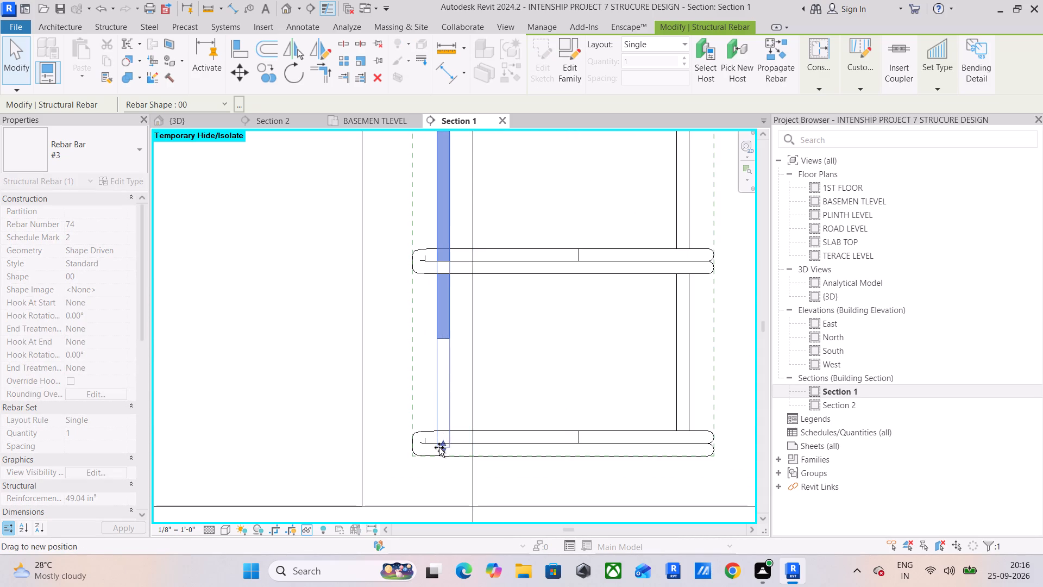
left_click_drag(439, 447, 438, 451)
Extend the middle column's left vertical #3 bar down into the new footing, past its top horizontal reinforcement.
middle_click_drag(543, 433, 502, 355)
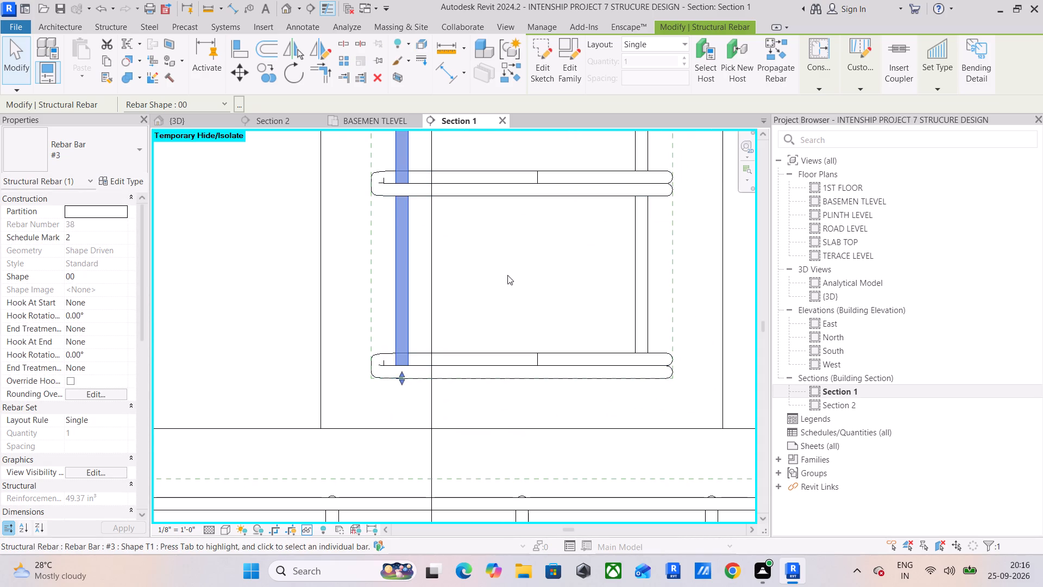
scroll(450, 296, "down", 5)
middle_click_drag(458, 289, 515, 202)
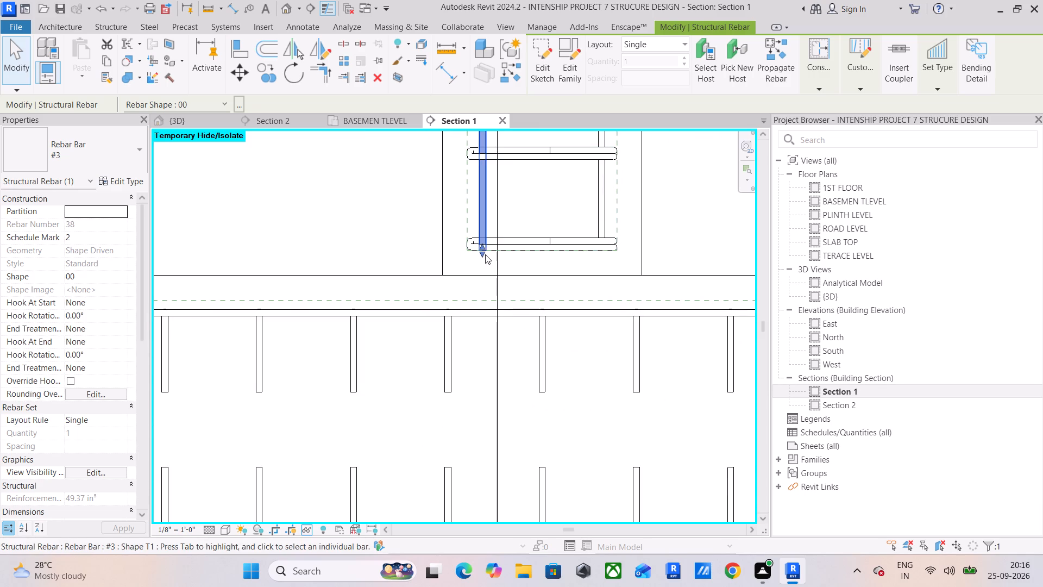
left_click_drag(485, 253, 488, 359)
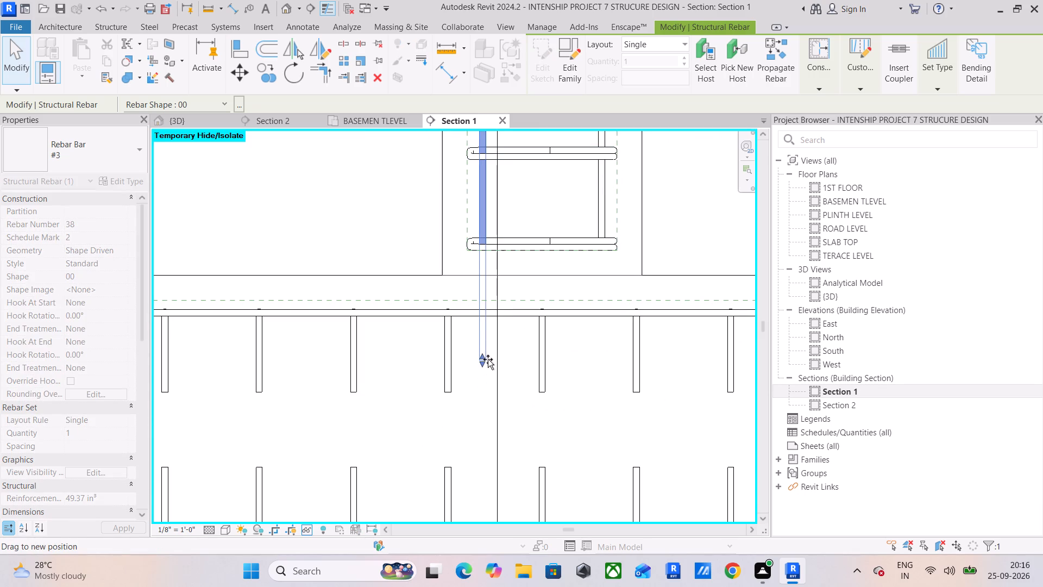
left_click_drag(488, 359, 490, 334)
left_click_drag(490, 334, 487, 358)
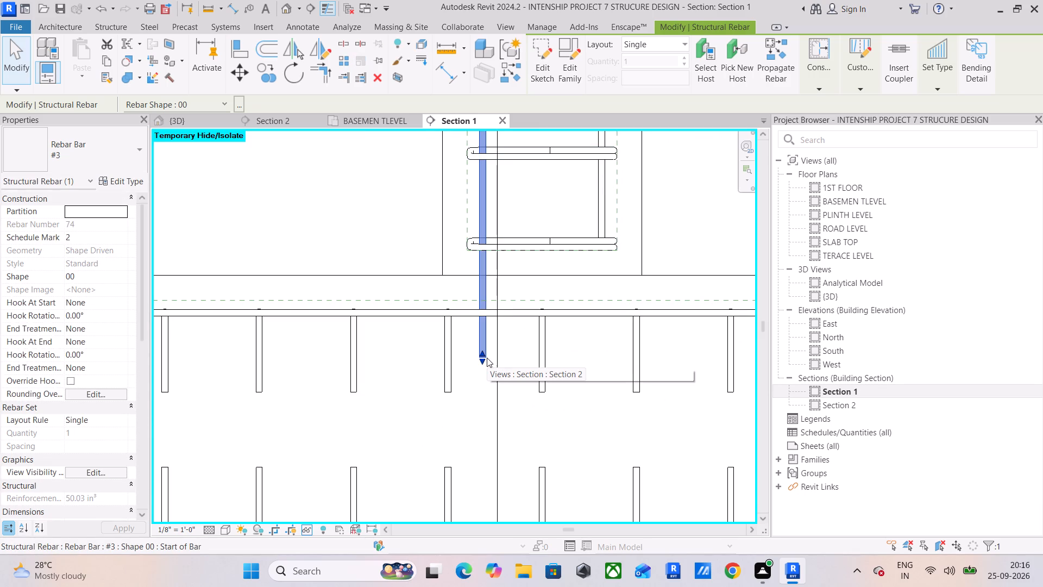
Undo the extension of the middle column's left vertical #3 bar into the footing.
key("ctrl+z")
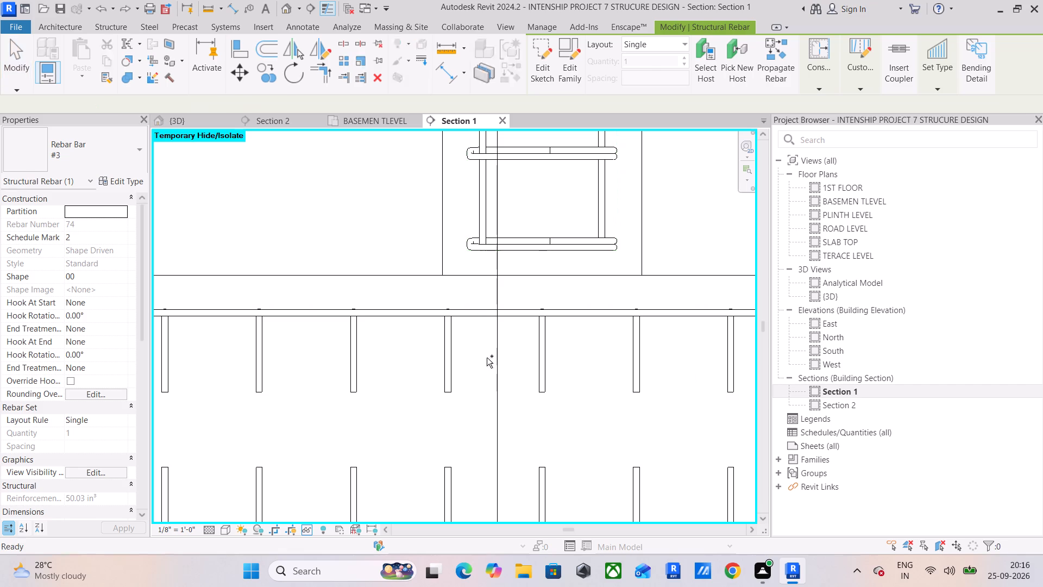
In the left vertical #3 bar's sketch, draw a horizontal leg about 1'-10 7/8" long from the footing's left cover corner along its bottom cover.
scroll(492, 355, "down", 2)
middle_click_drag(495, 353, 525, 264)
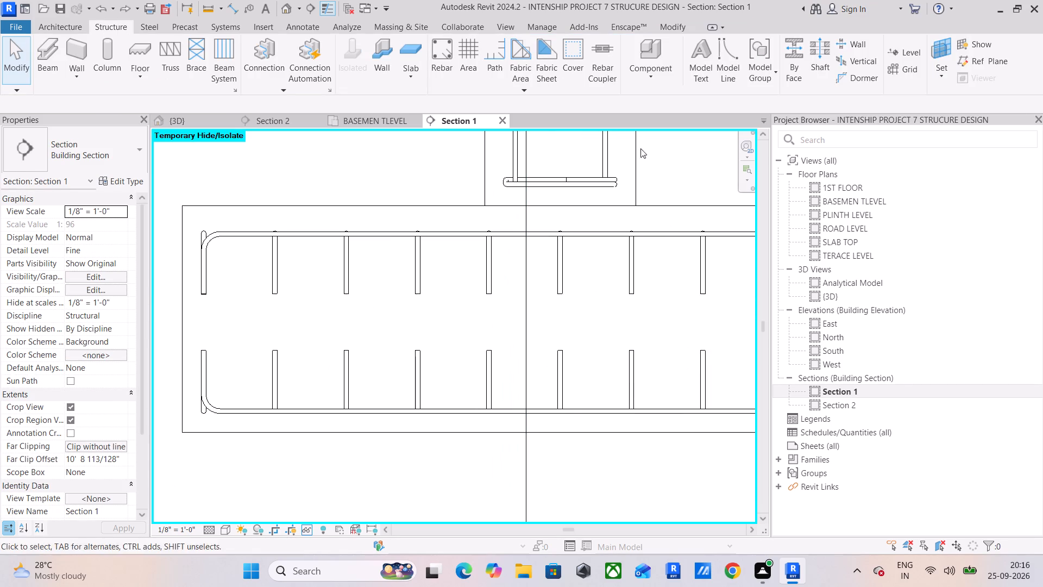
left_click(518, 162)
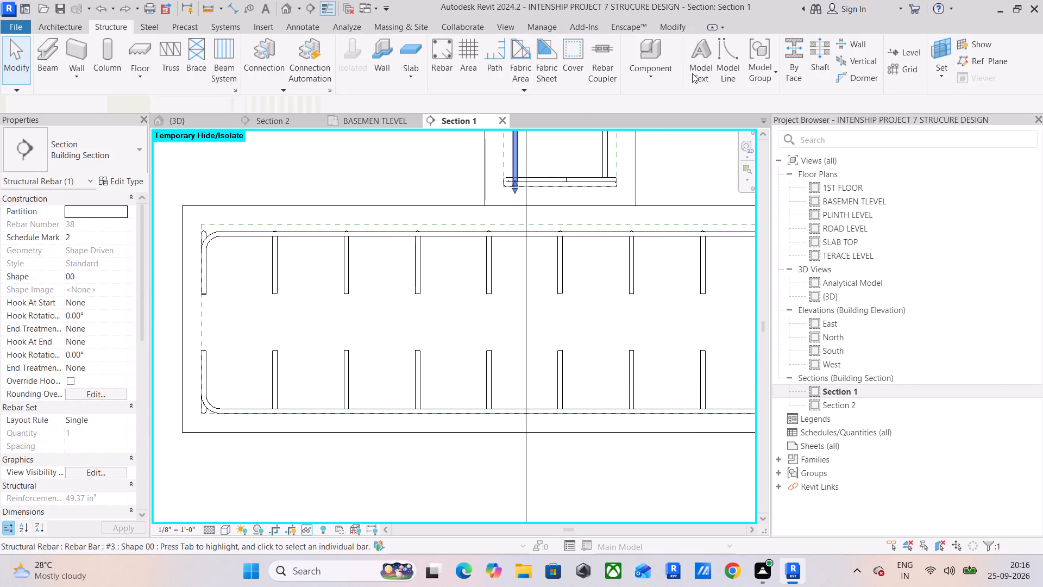
left_click(533, 51)
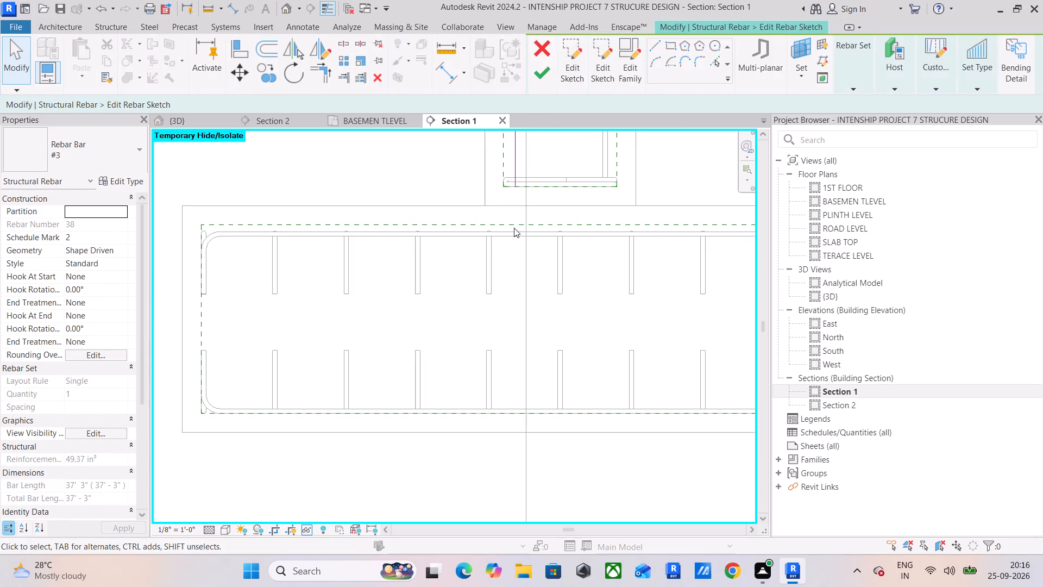
left_click(588, 44)
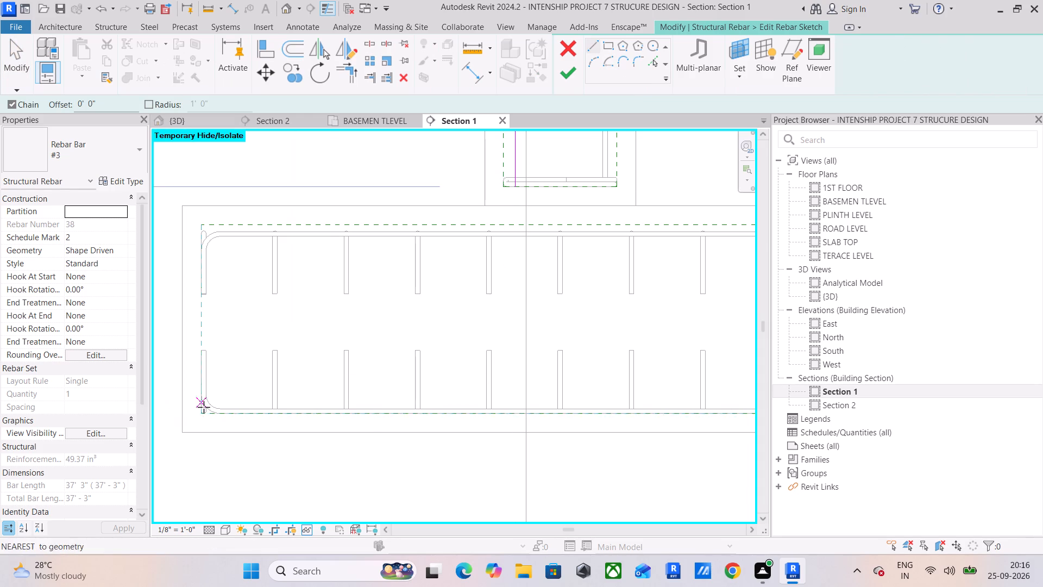
scroll(209, 411, "up", 10)
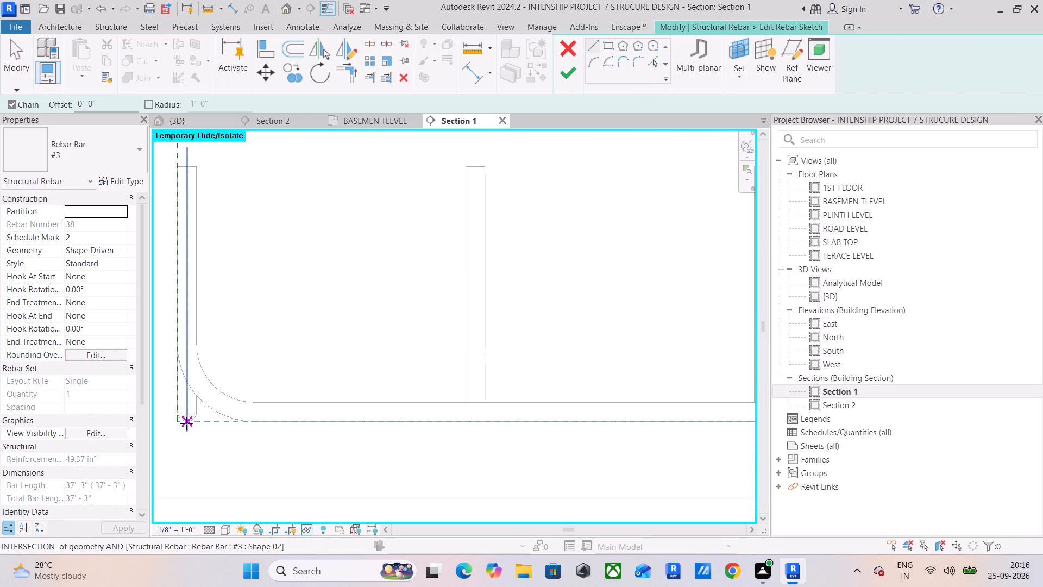
left_click(172, 421)
scroll(441, 424, "down", 6)
scroll(526, 415, "up", 1)
middle_click_drag(526, 415, 369, 413)
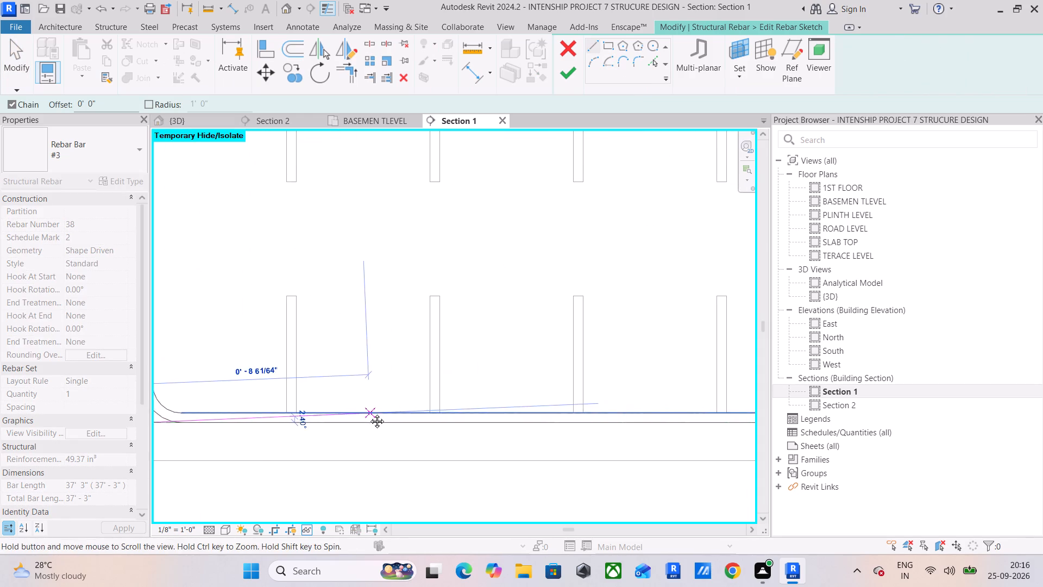
middle_click_drag(369, 413, 367, 414)
scroll(495, 428, "down", 5)
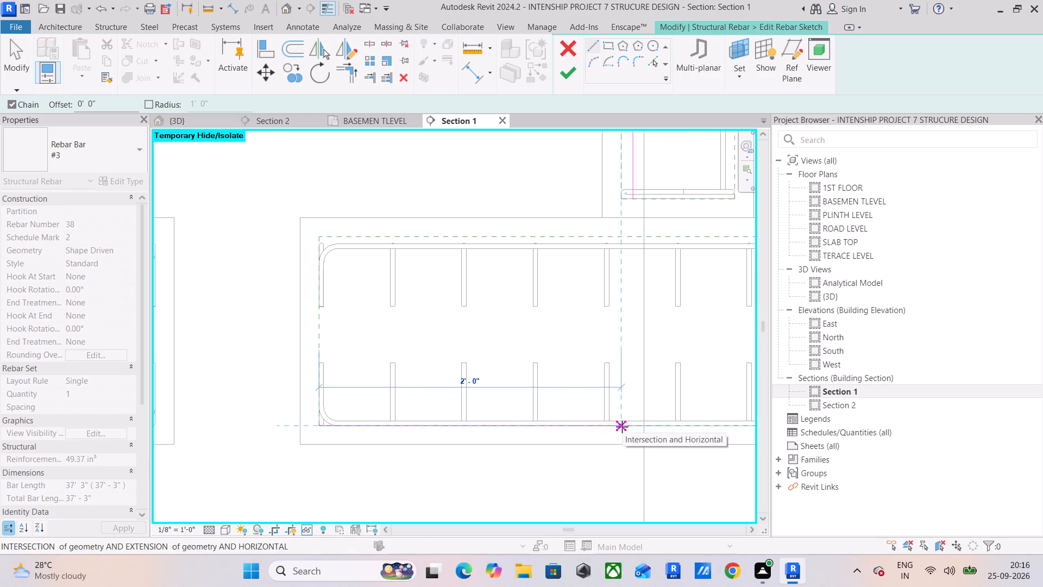
left_click(607, 428)
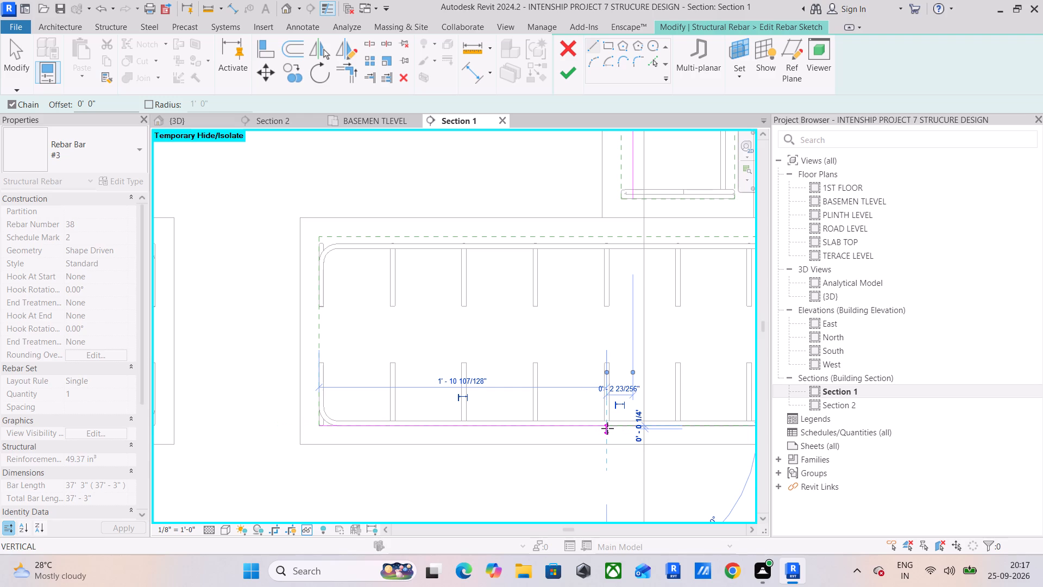
key("Escape")
Trim/extend the vertical bar line and the horizontal leg to a corner at the footing's bottom cover, and finish the rebar sketch.
left_click(341, 72)
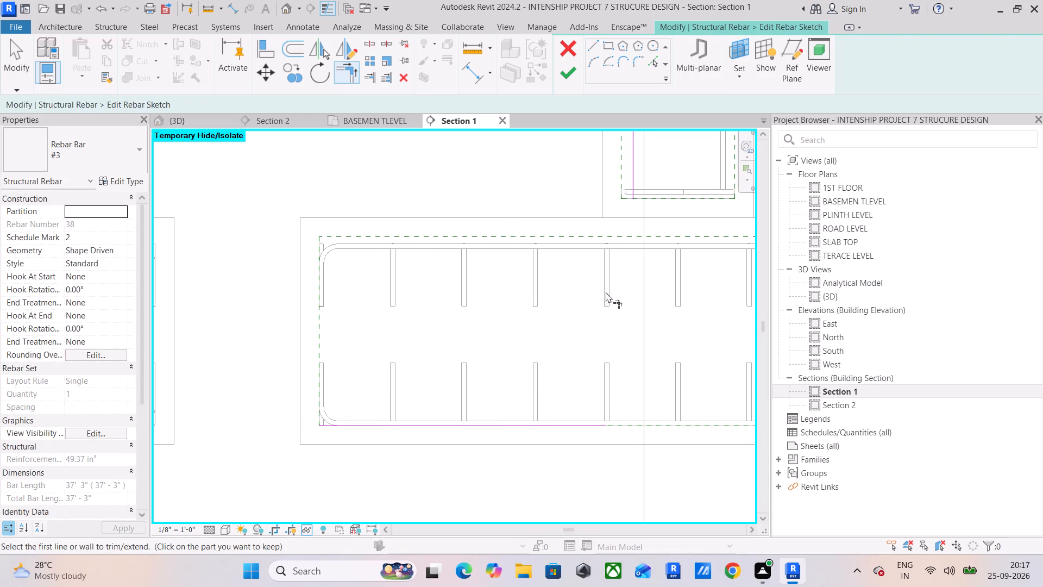
left_click(629, 180)
left_click(575, 423)
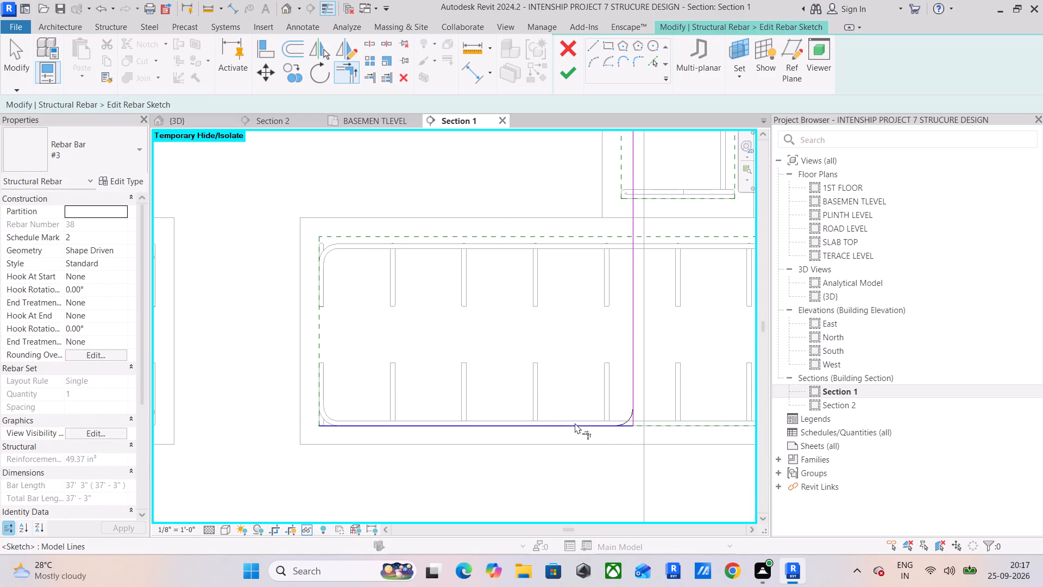
key("Escape")
scroll(638, 419, "up", 10)
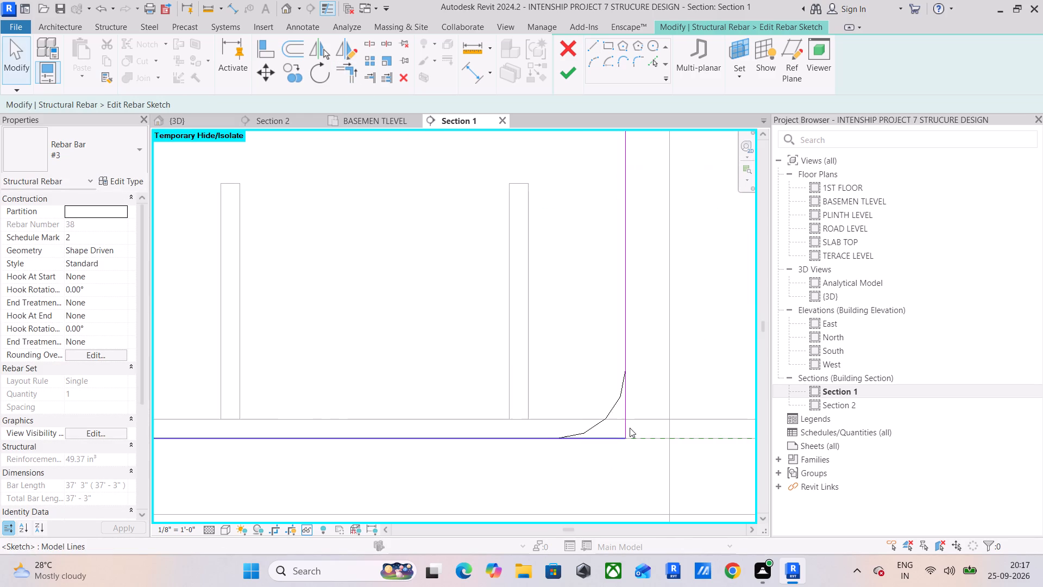
left_click(627, 427)
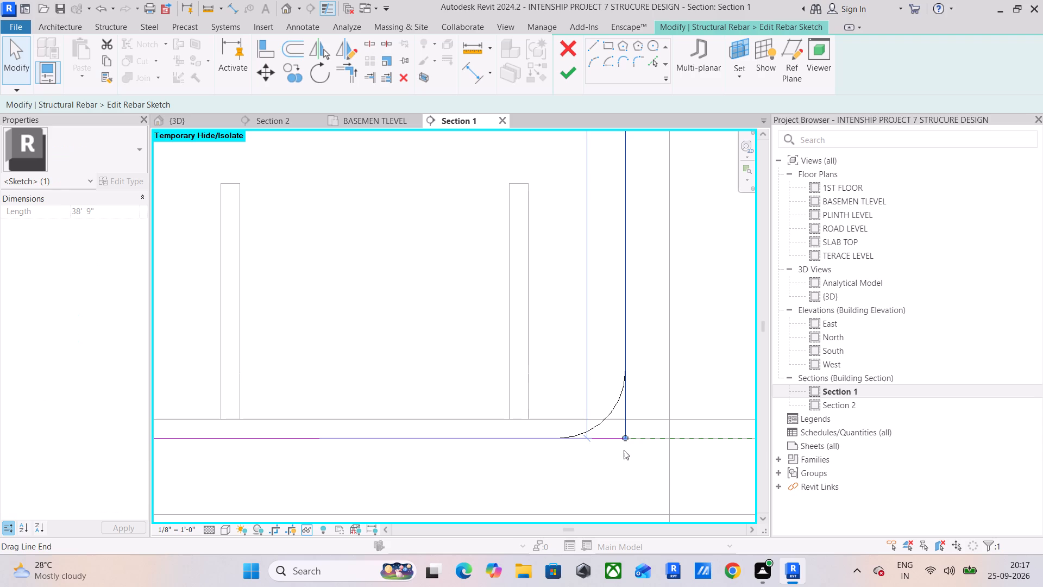
left_click(341, 71)
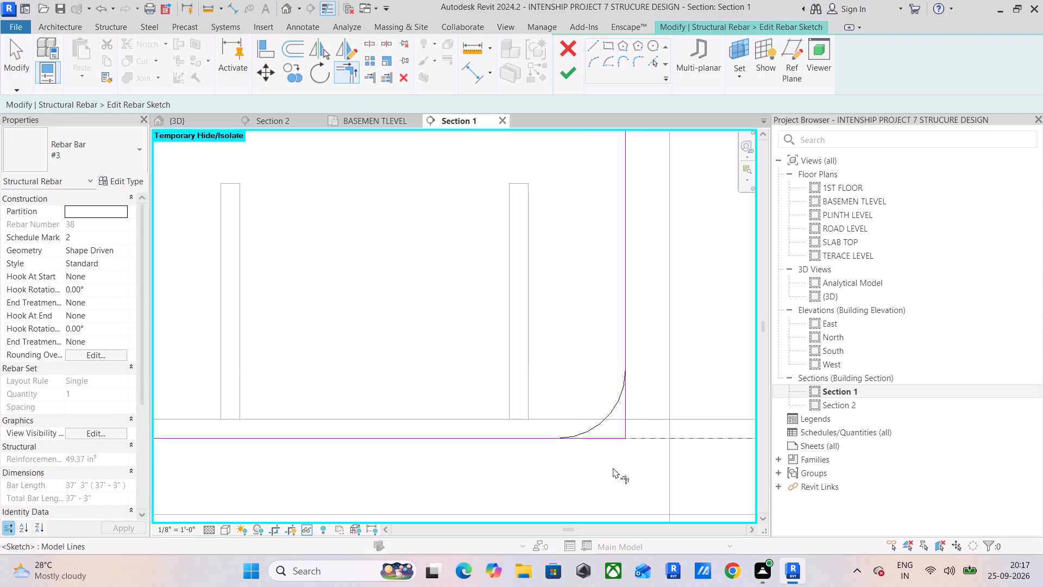
left_click(626, 353)
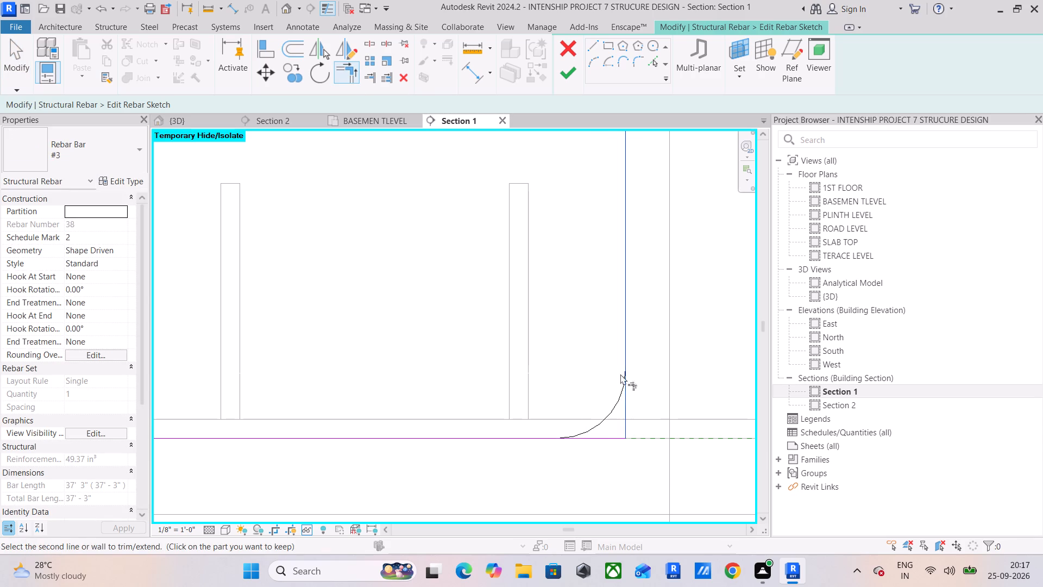
left_click(612, 407)
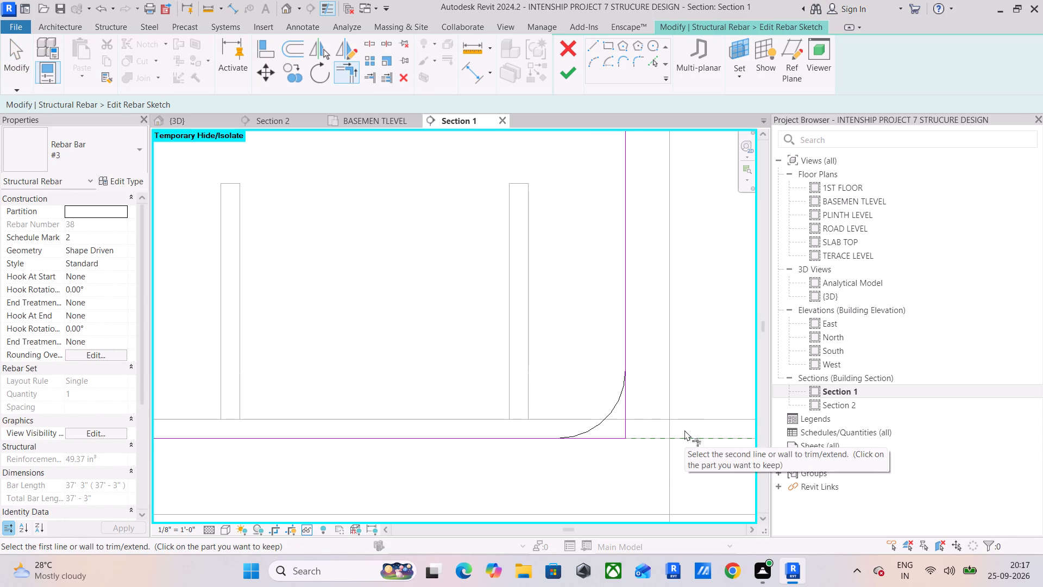
scroll(684, 430, "down", 4)
scroll(651, 366, "down", 4)
middle_click_drag(650, 370, 648, 413)
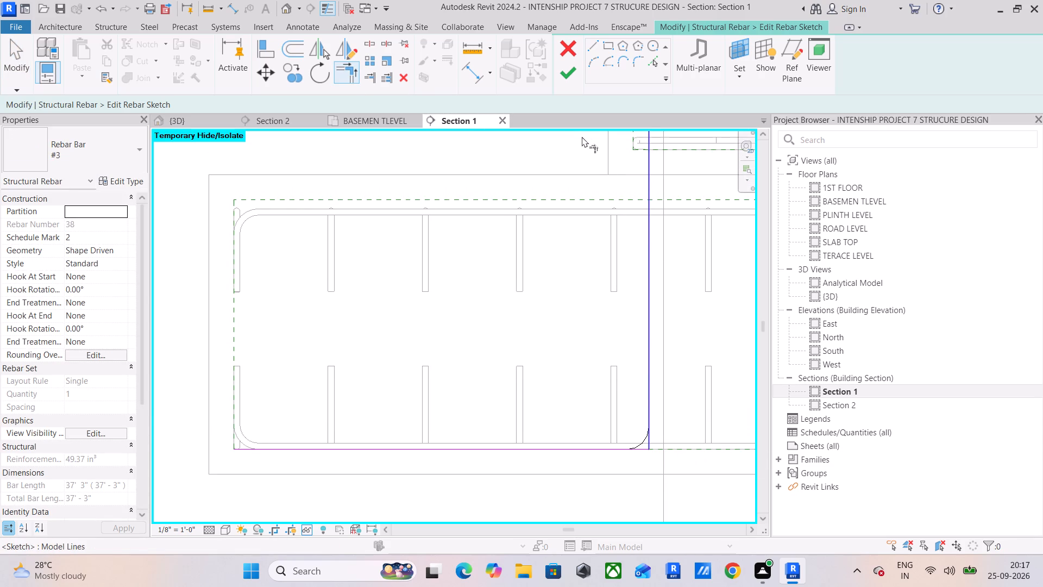
left_click(566, 80)
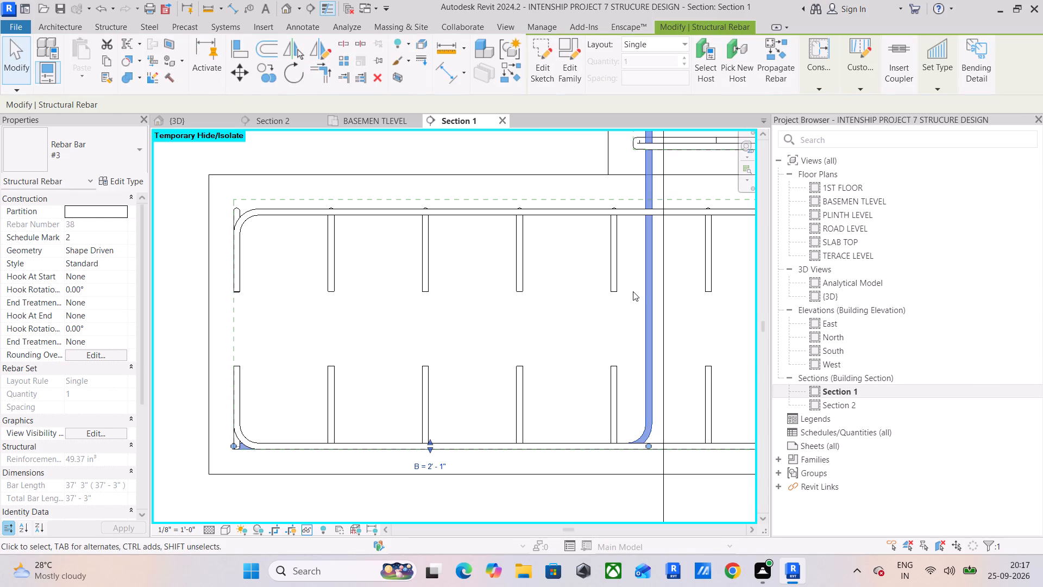
Raise the L-shaped bar's horizontal leg slightly above the footing's bottom cover line.
left_click(431, 440)
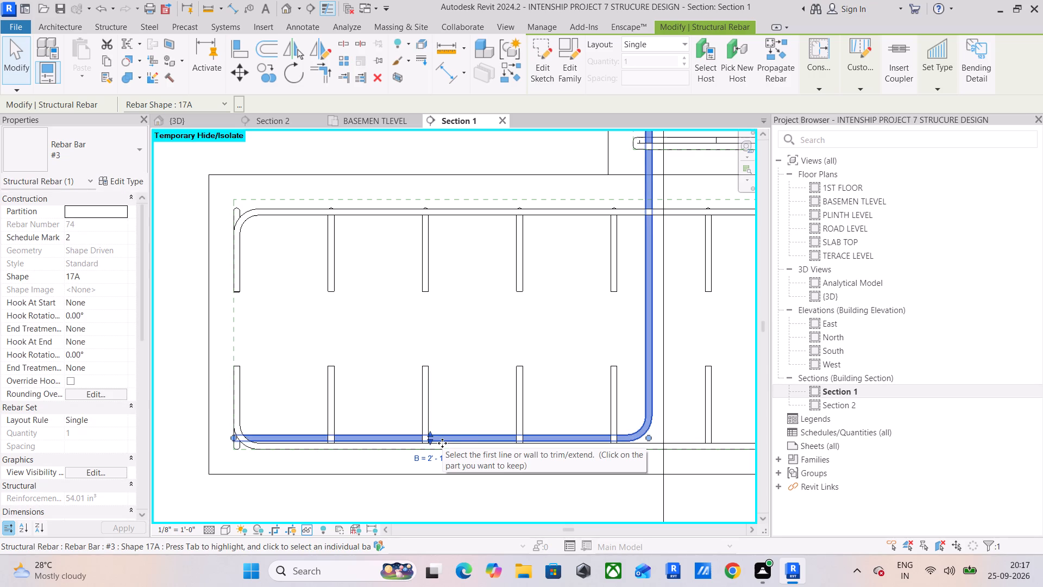
Mirror a copy of the L-shaped bar to the column's opposite side, about a vertical axis drawn through the footing's centre.
scroll(470, 424, "down", 2)
middle_click_drag(470, 424, 388, 453)
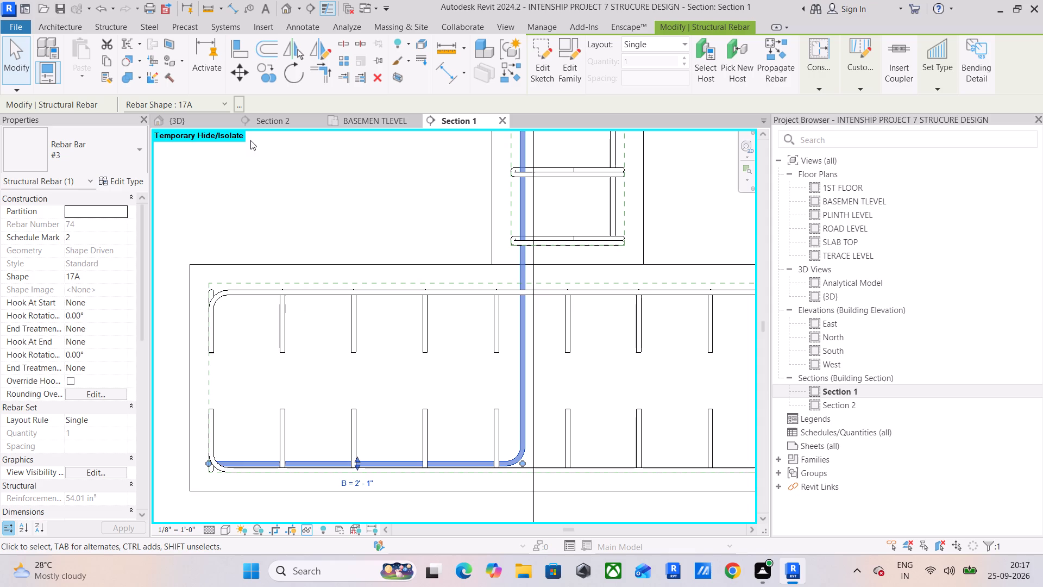
left_click(313, 51)
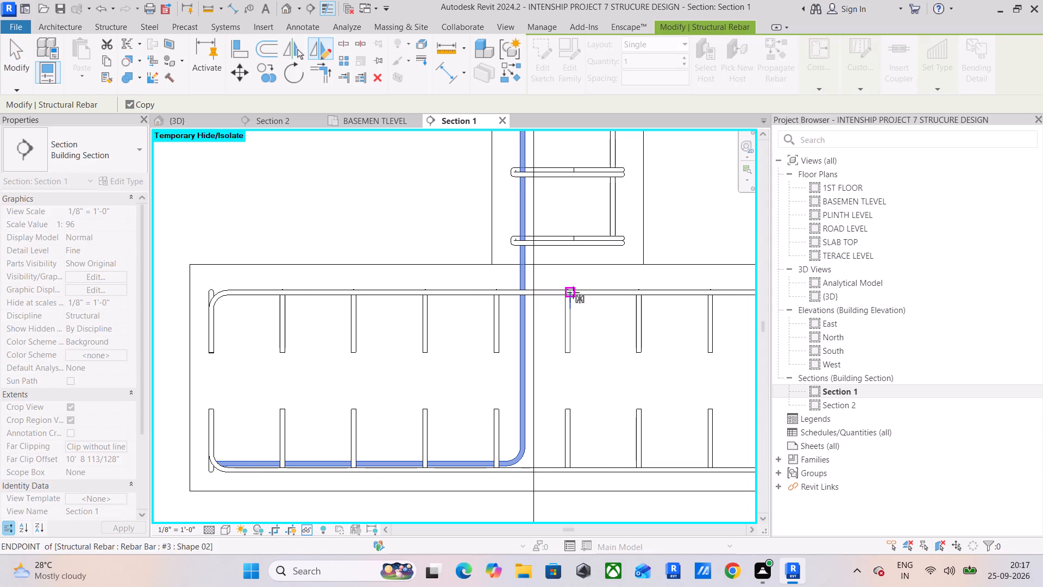
scroll(574, 414, "down", 4)
middle_click_drag(574, 416, 496, 347)
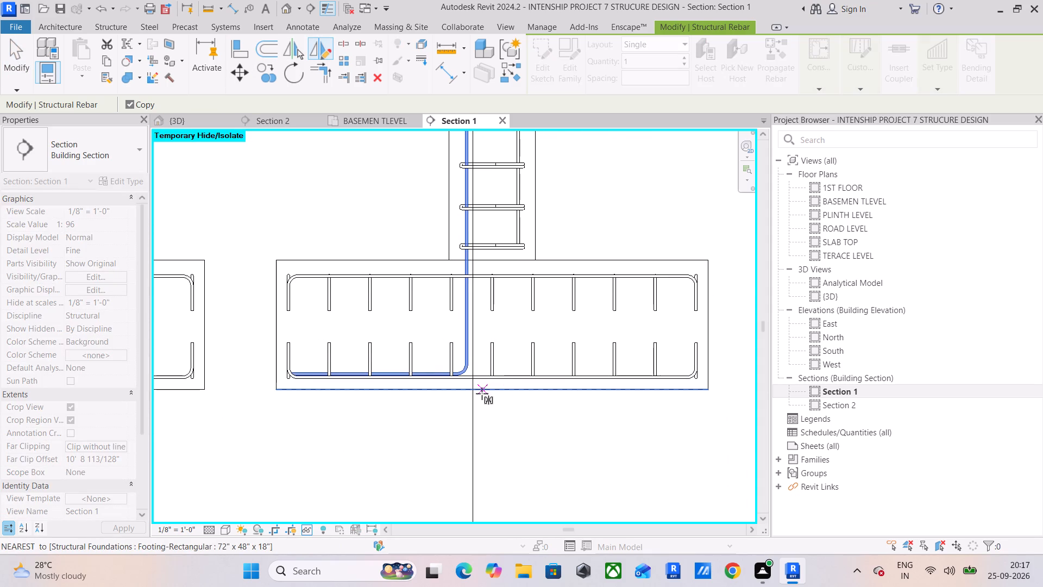
left_click(494, 394)
left_click(489, 305)
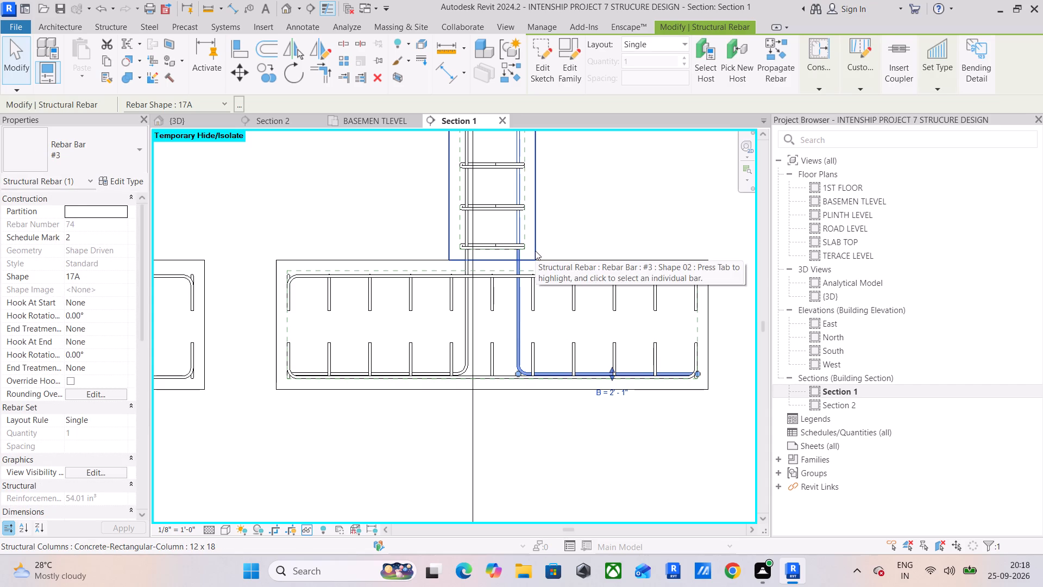
key("Escape")
Switch to the 3D view and orient it to the front elevation.
scroll(506, 285, "down", 3)
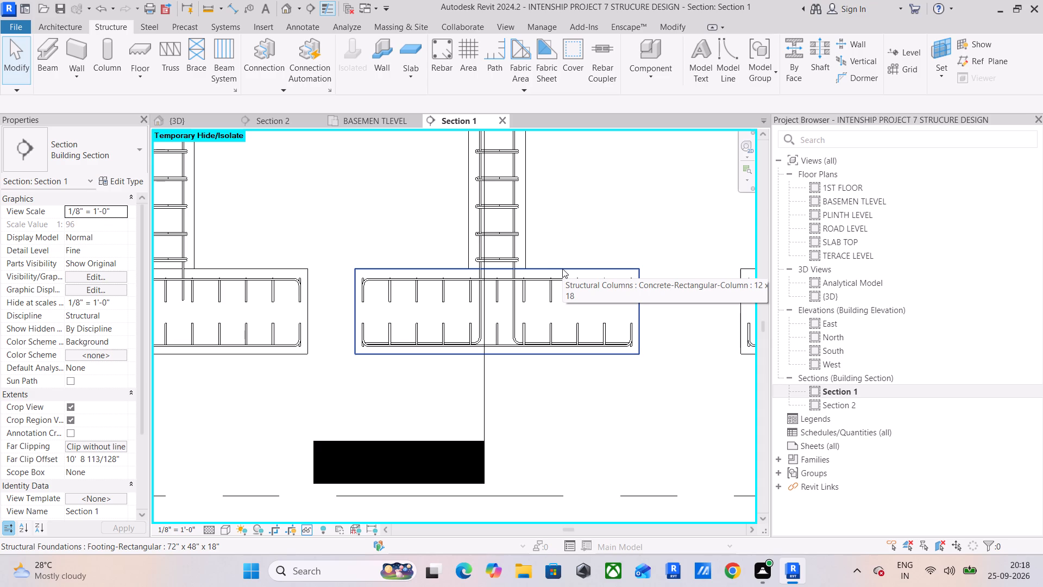
double_click(853, 201)
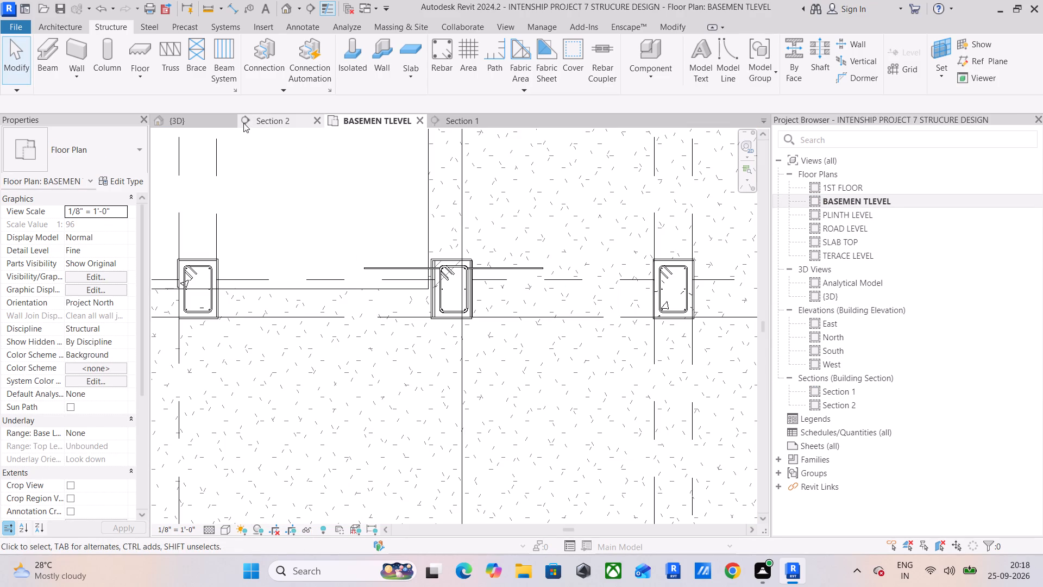
left_click(203, 120)
scroll(472, 360, "down", 4)
middle_click_drag(473, 359, 514, 251)
scroll(508, 302, "down", 2)
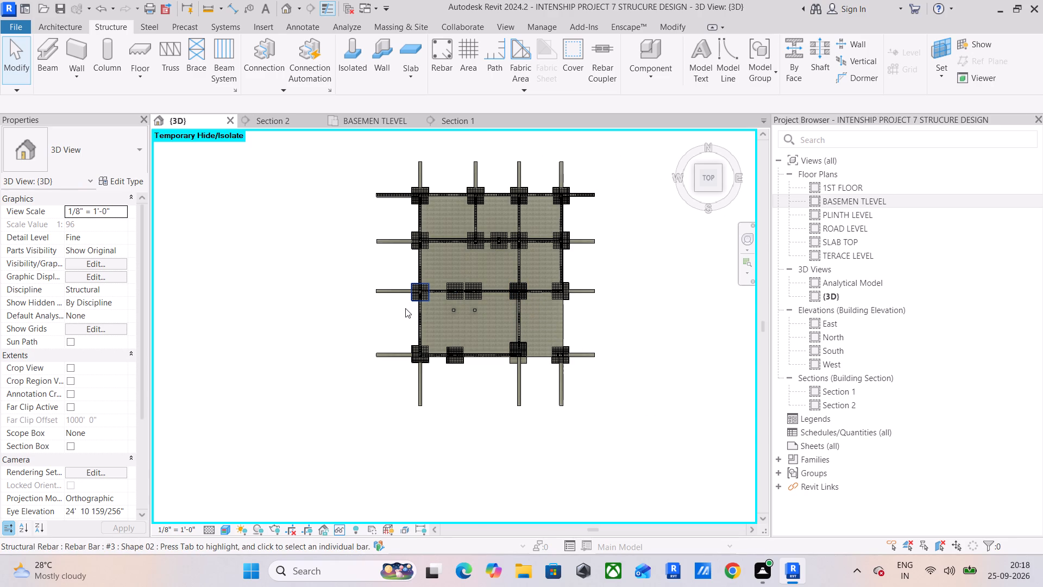
middle_click_drag(415, 319, 445, 174, "shift")
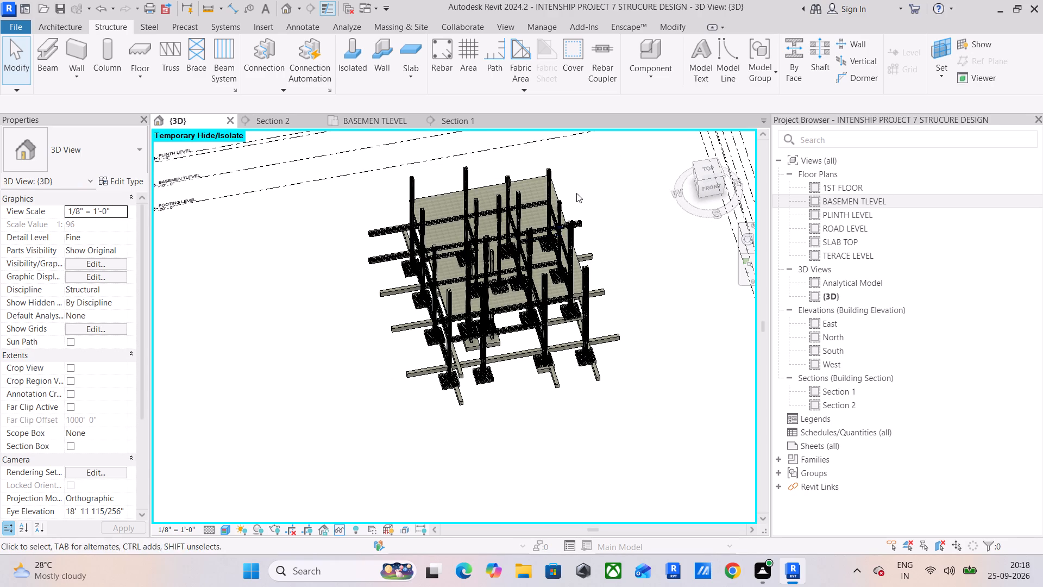
left_click(711, 192)
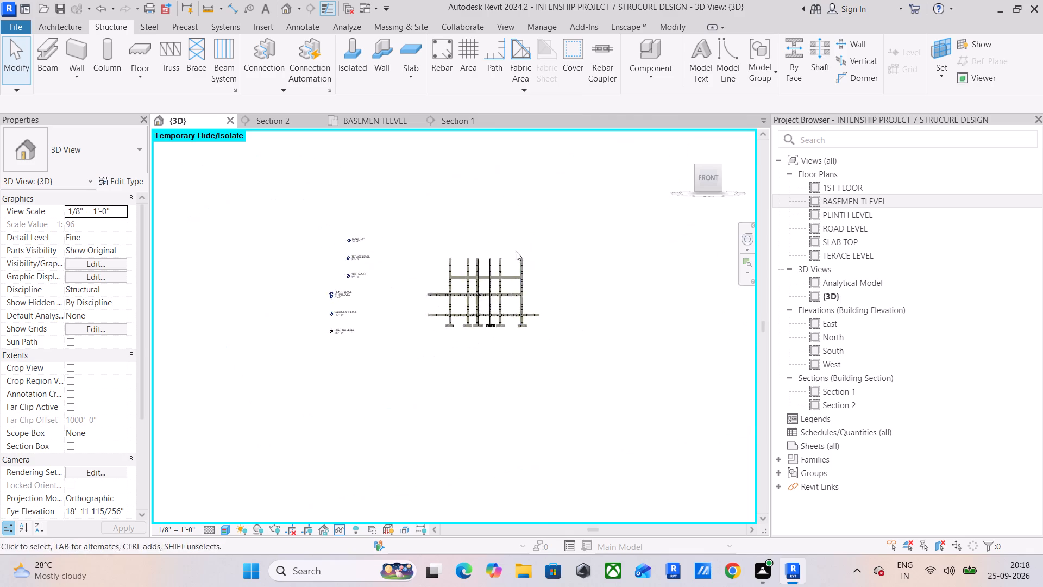
Temporarily hide the beams, slab, columns and their bars above the footings, keeping the footings and lowest column ties.
scroll(388, 287, "up", 3)
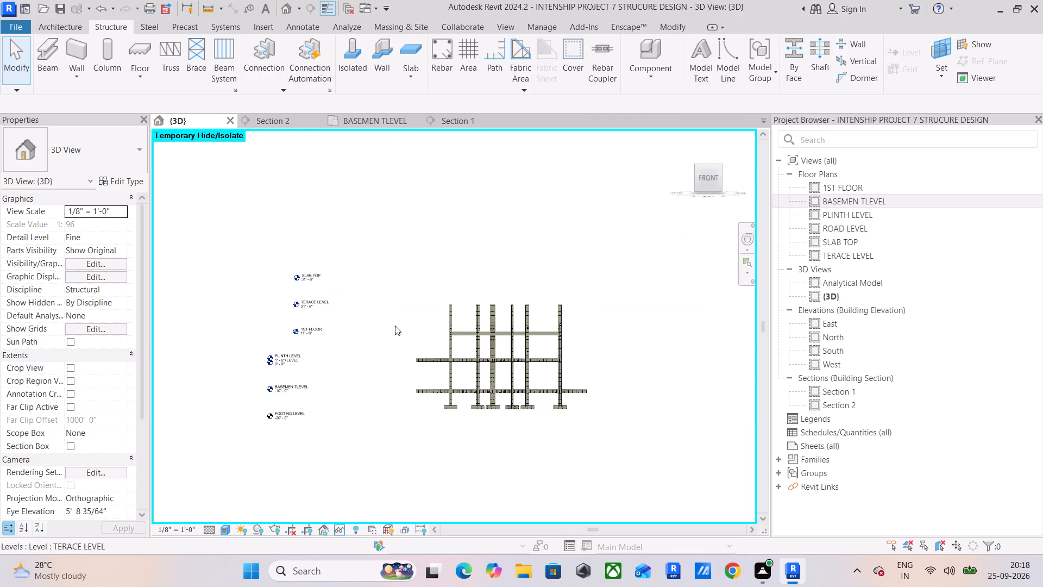
left_click_drag(394, 289, 521, 409)
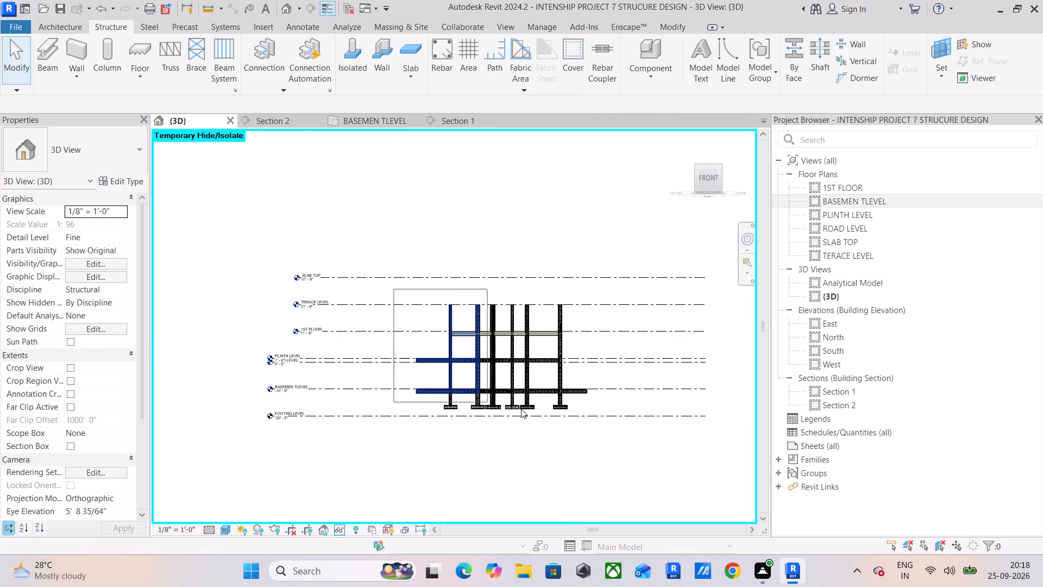
left_click_drag(521, 409, 600, 391)
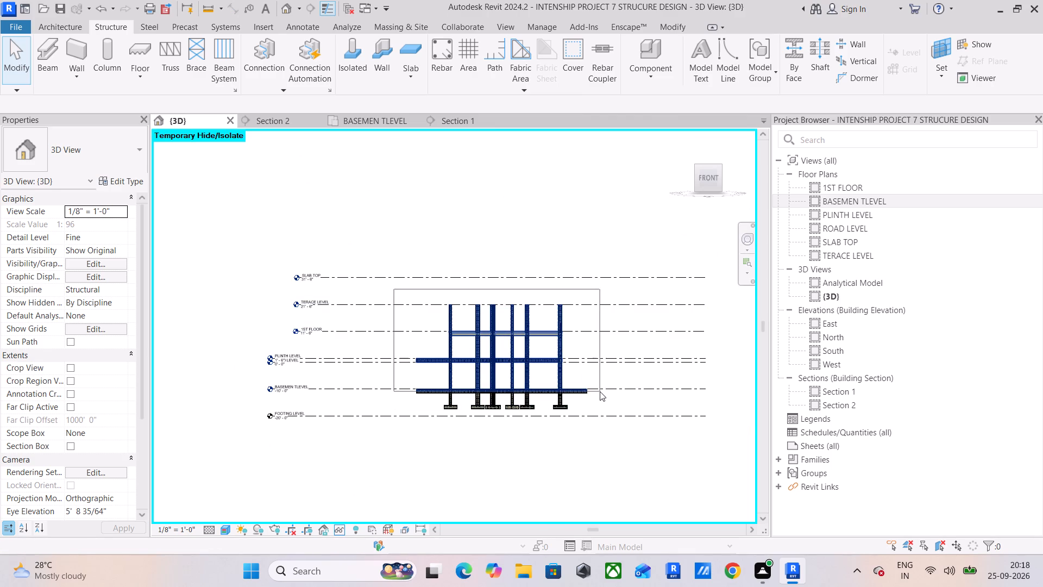
left_click_drag(600, 391, 604, 395)
scroll(466, 380, "up", 6)
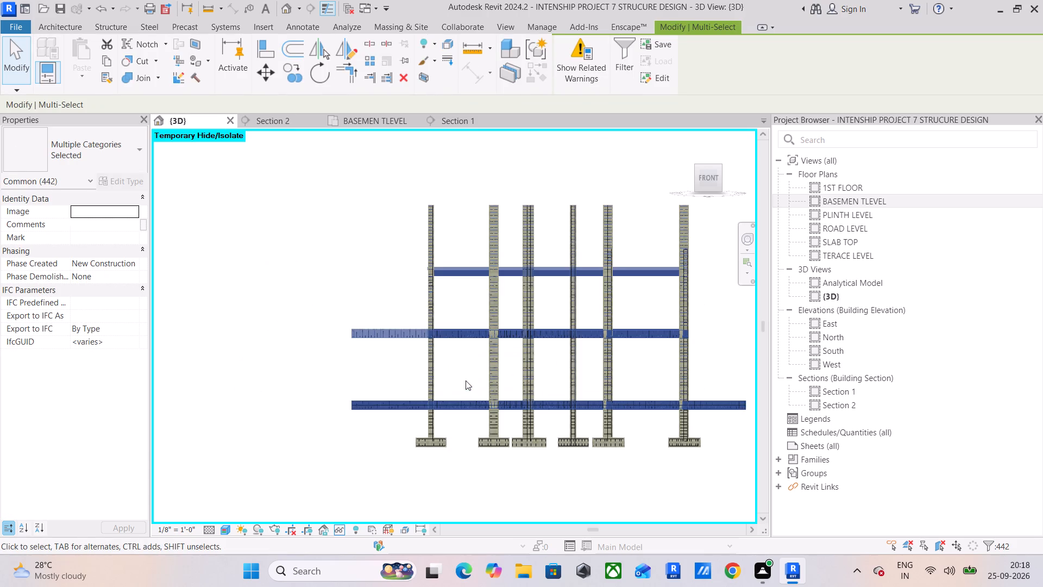
scroll(470, 387, "up", 5)
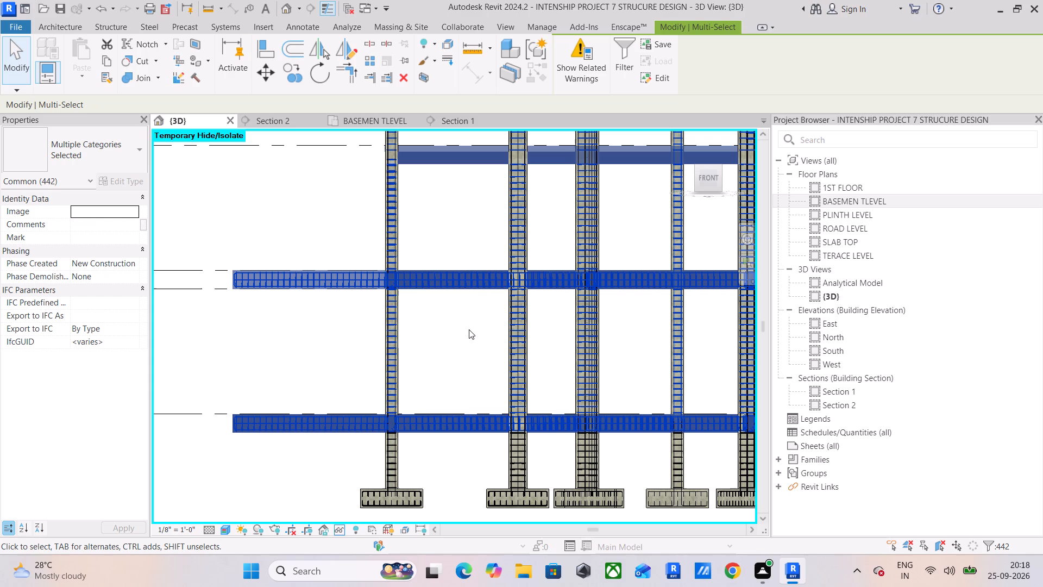
scroll(416, 328, "down", 5)
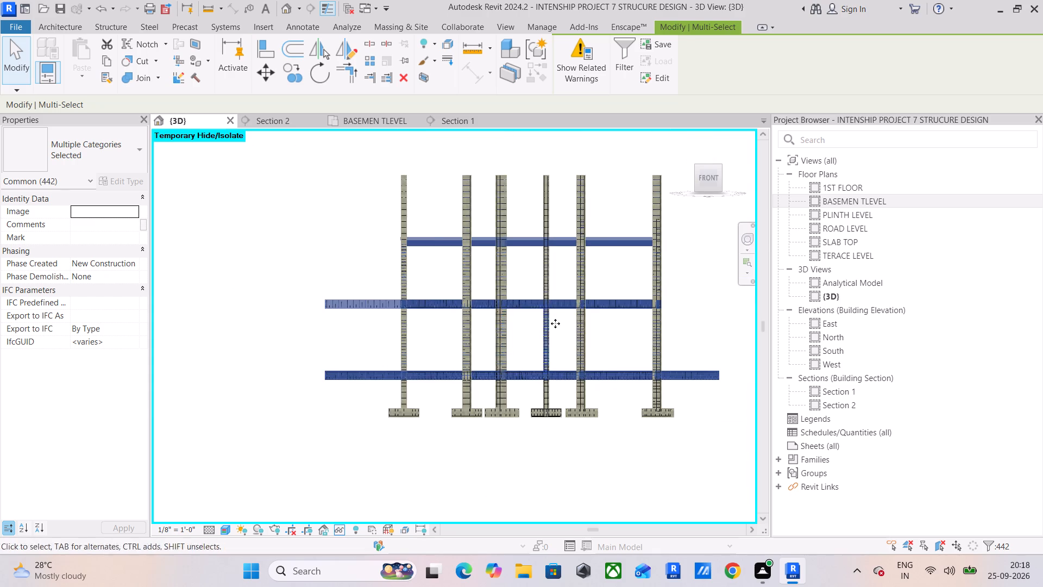
left_click_drag(696, 326, 336, 330, "shift")
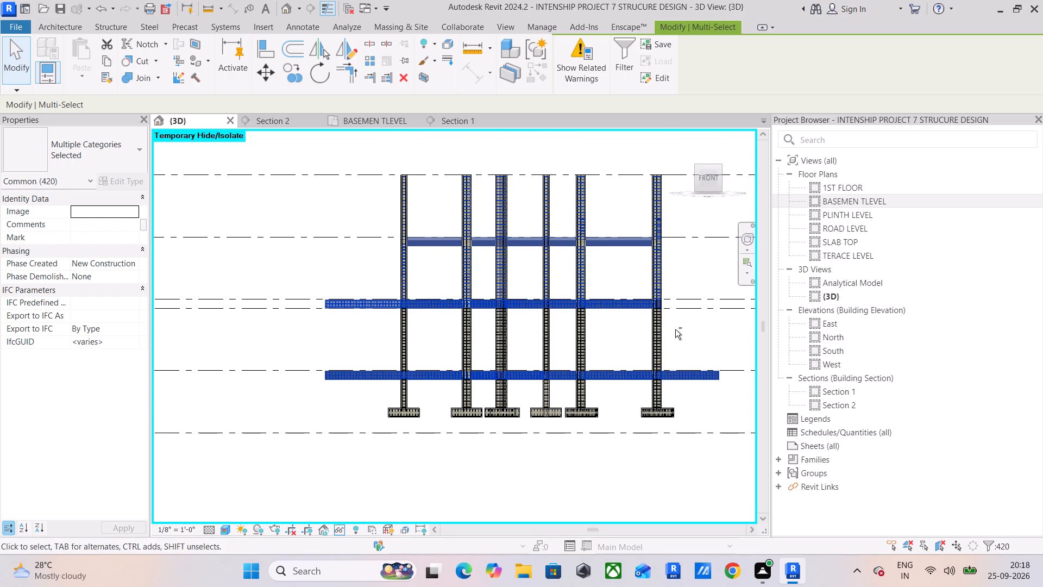
left_click_drag(692, 331, 403, 335, "shift")
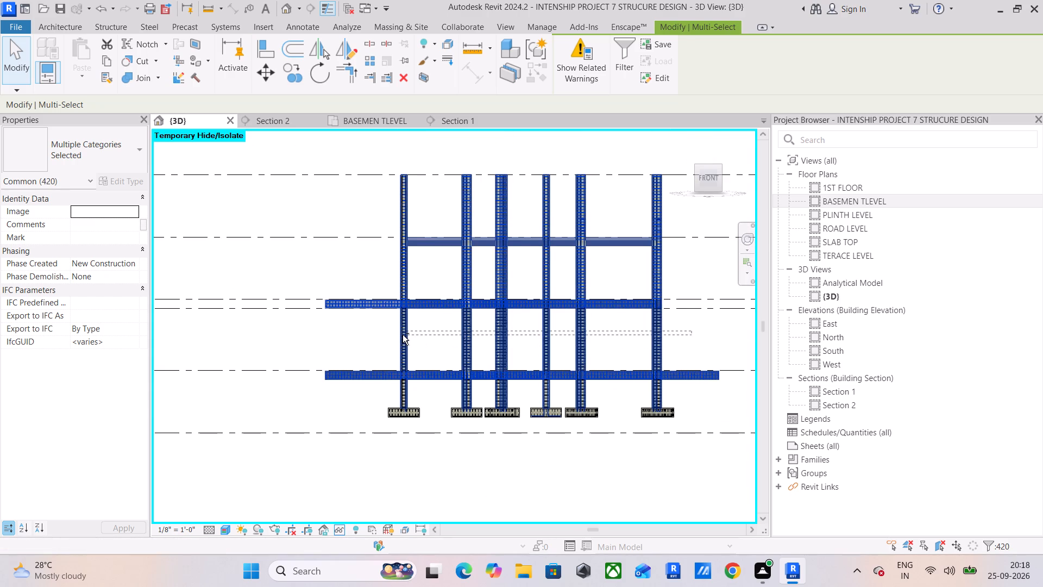
left_click_drag(403, 335, 703, 332, "shift")
left_click_drag(706, 330, 351, 330, "ctrl")
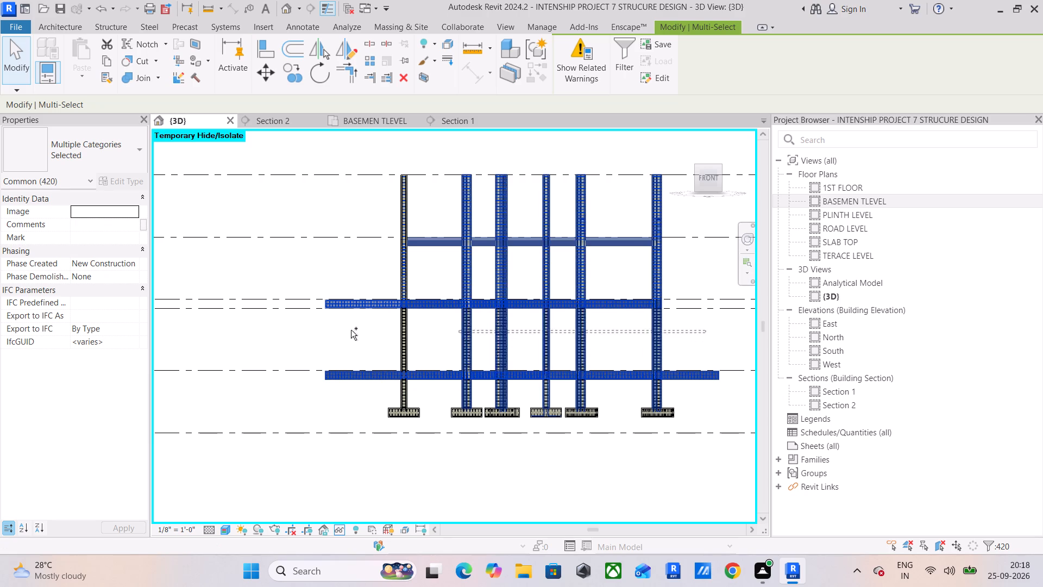
left_click_drag(351, 330, 286, 327, "ctrl")
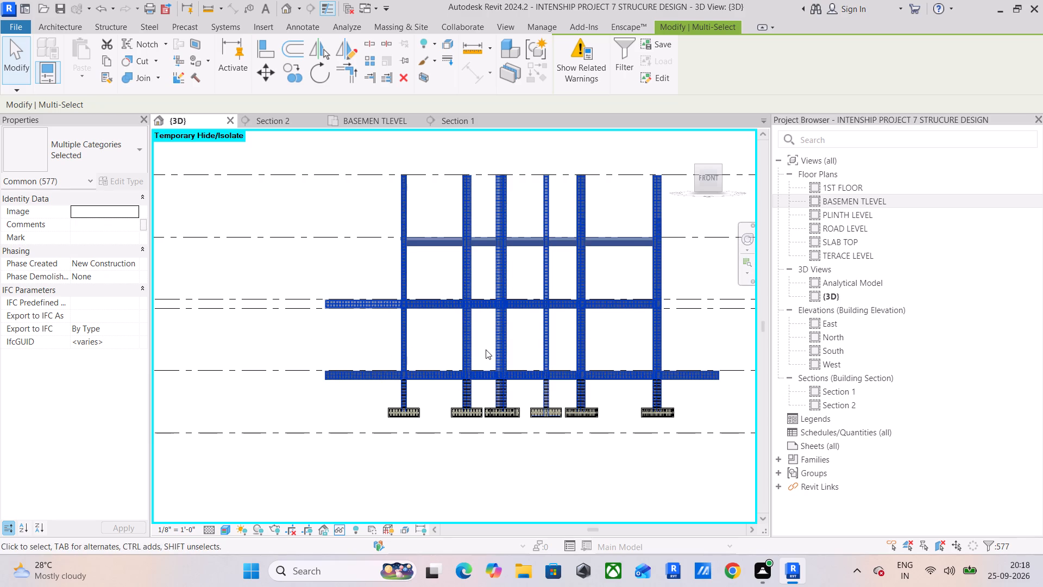
type("HH")
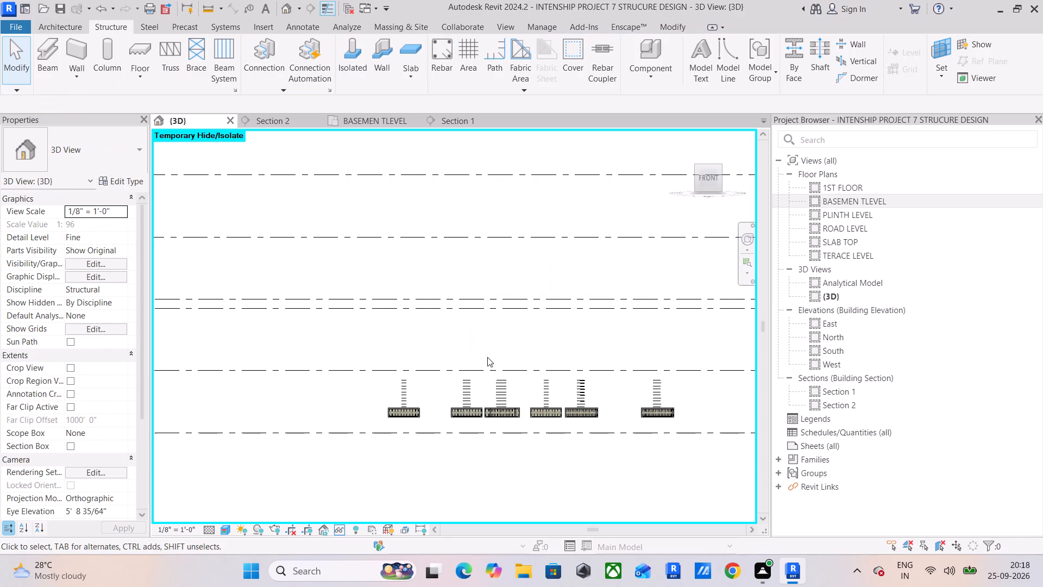
Orient the 3D view to the top and examine the footings and their rebar mats along the southern row.
middle_click_drag(467, 299, 463, 364, "shift")
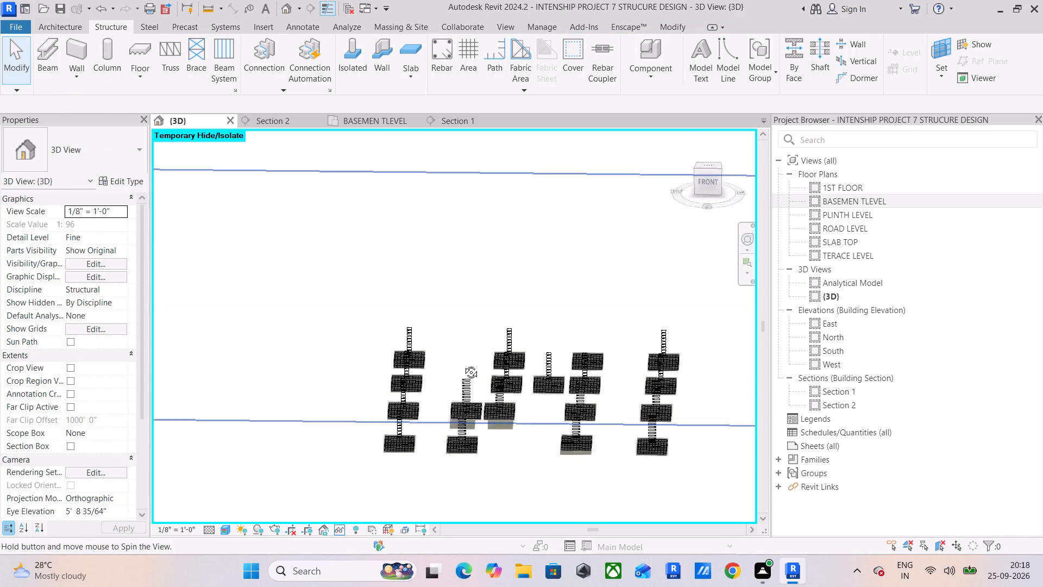
middle_click_drag(463, 364, 466, 396, "shift")
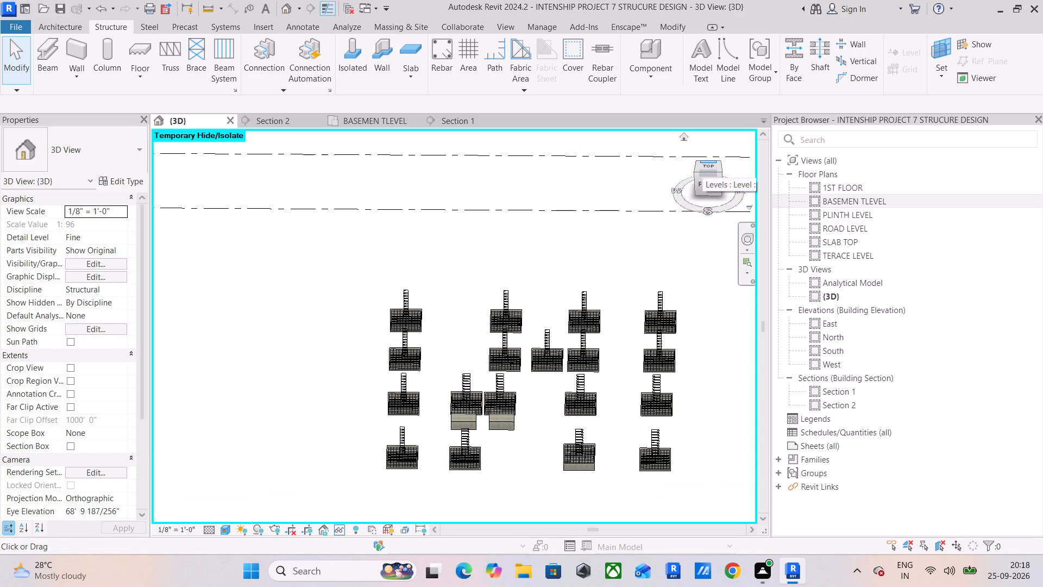
left_click(702, 165)
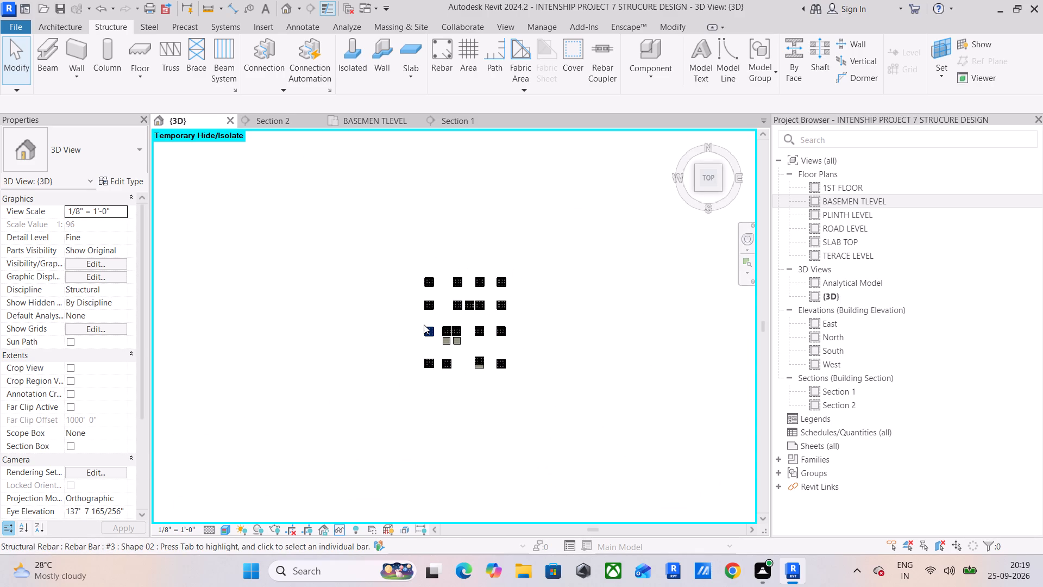
scroll(425, 356, "up", 2)
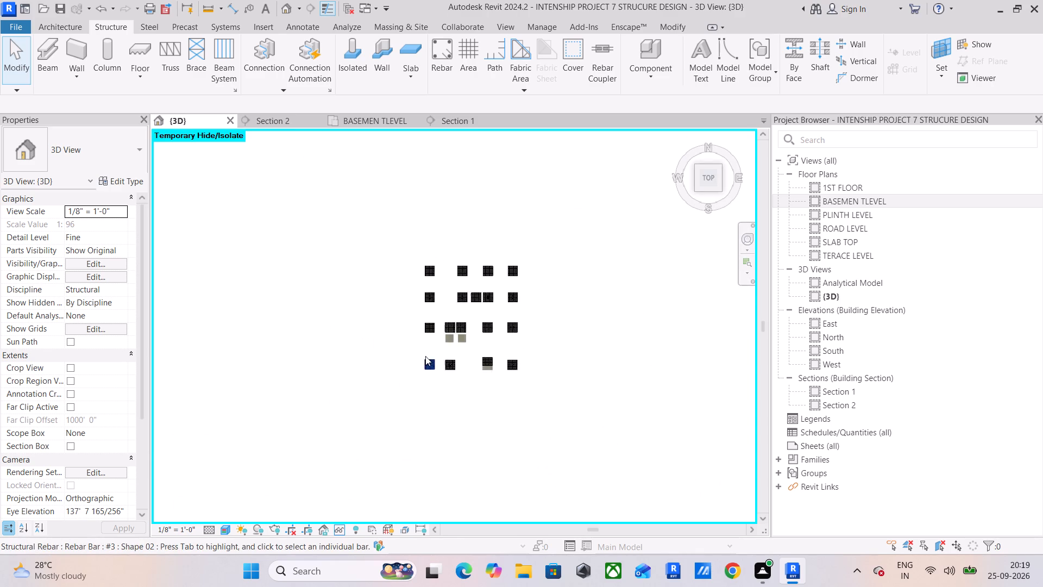
scroll(425, 356, "up", 20)
scroll(425, 356, "up", 1)
middle_click_drag(474, 391, 457, 363)
scroll(457, 359, "up", 5)
scroll(457, 358, "down", 7)
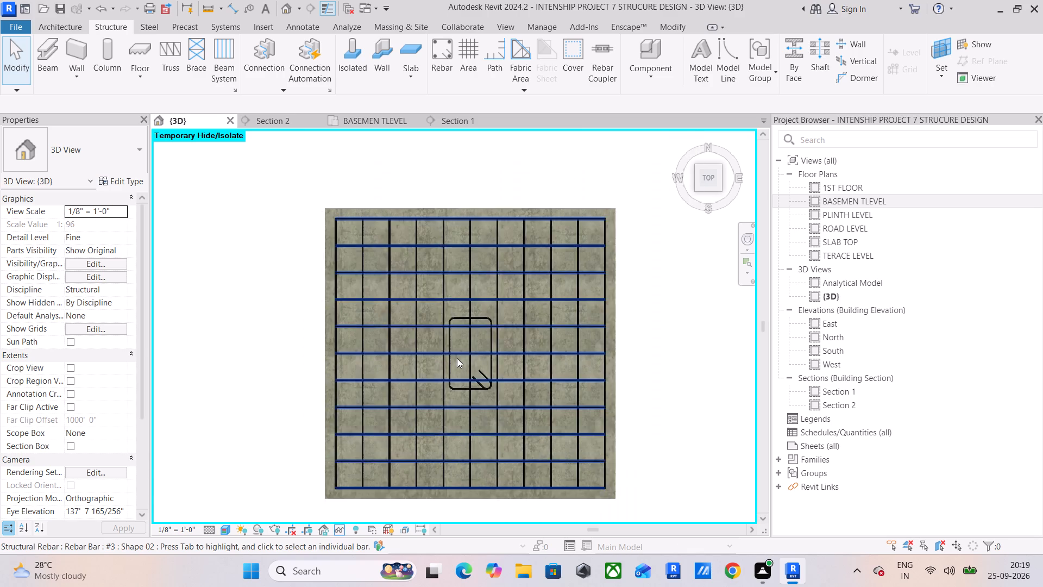
scroll(457, 358, "down", 5)
middle_click_drag(520, 357, 304, 329)
middle_click_drag(568, 353, 444, 353)
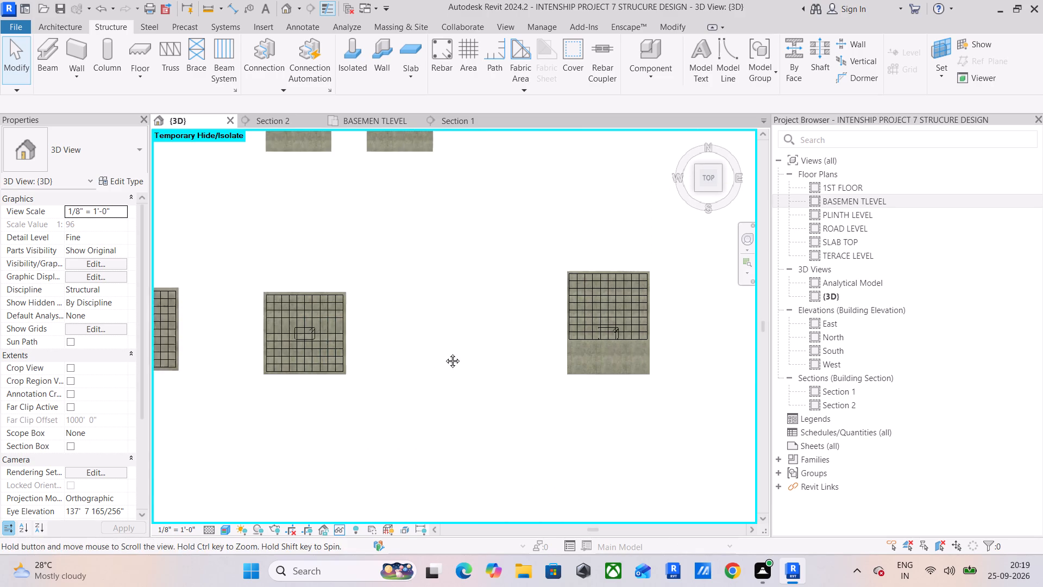
middle_click_drag(444, 353, 385, 353)
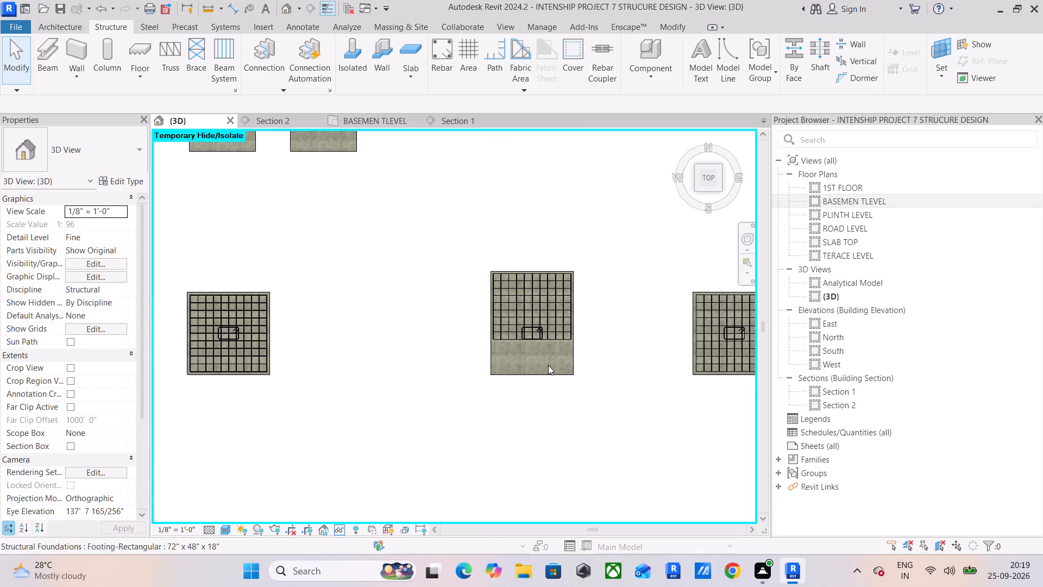
Check the type properties of the 72" x 48" x 18" footing overlapping the reinforced footing in the southern row.
left_click(554, 373)
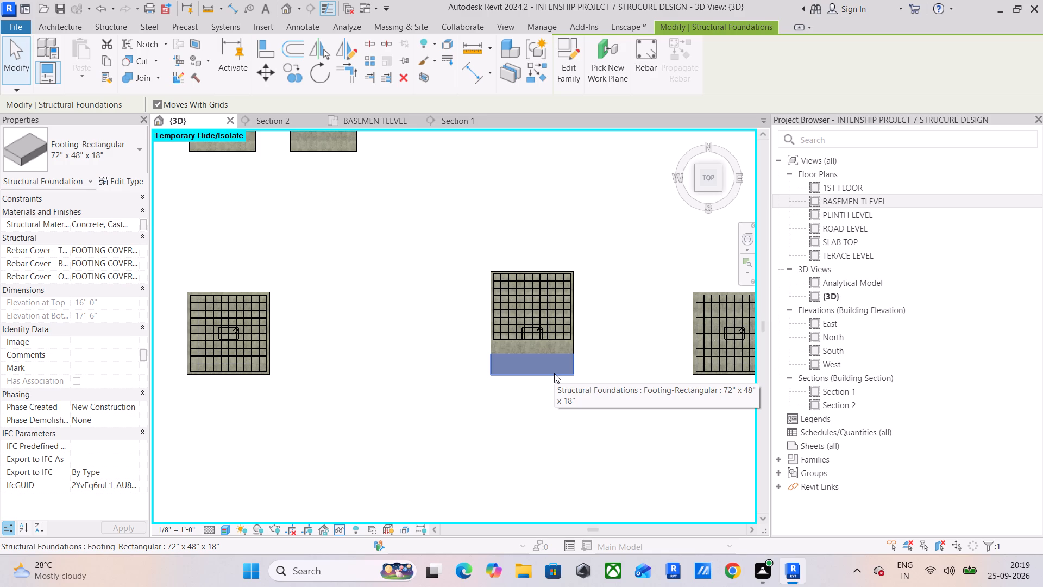
middle_click_drag(554, 373, 567, 466)
left_click(121, 174)
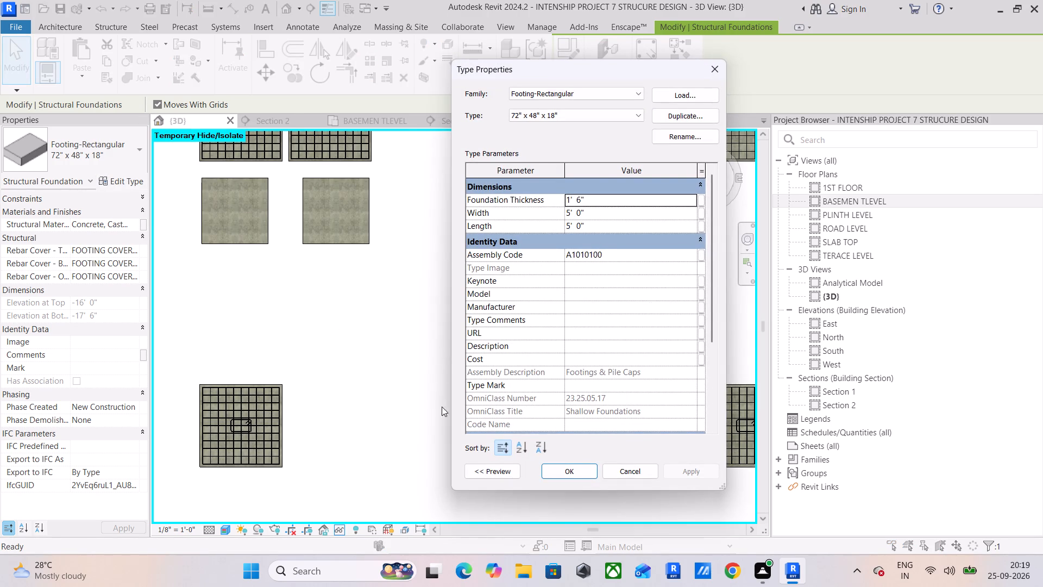
left_click(554, 474)
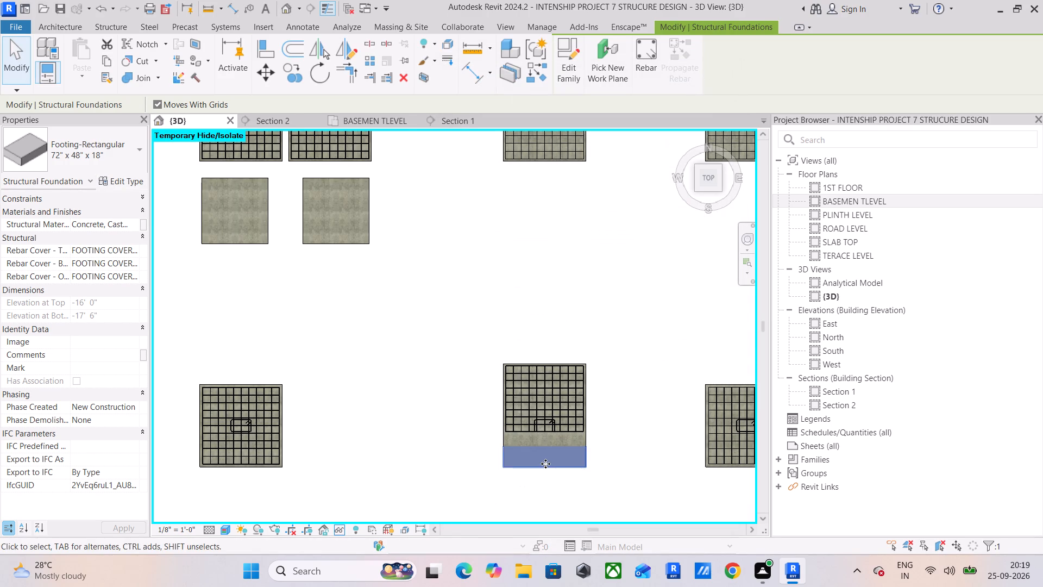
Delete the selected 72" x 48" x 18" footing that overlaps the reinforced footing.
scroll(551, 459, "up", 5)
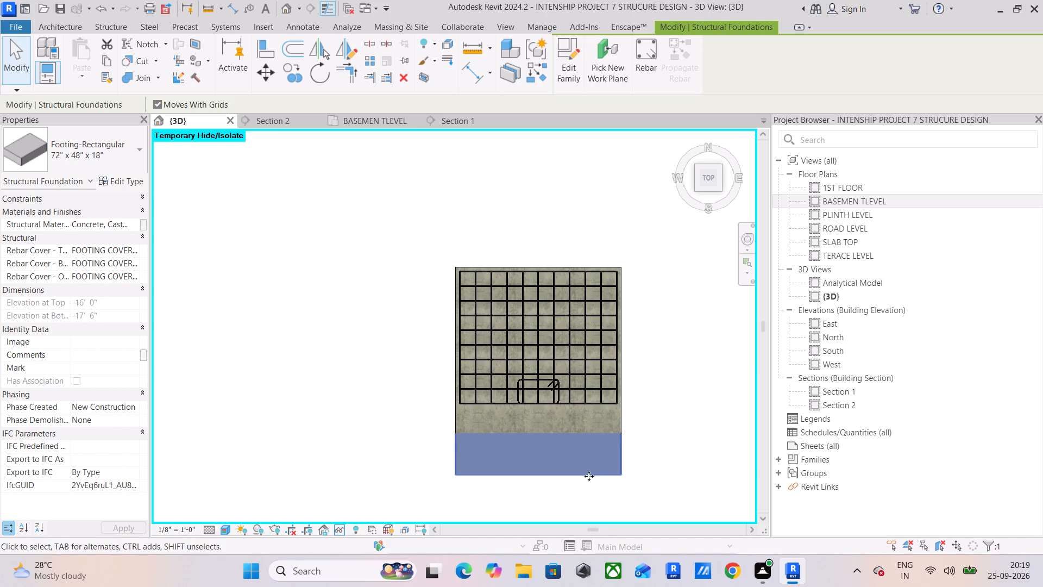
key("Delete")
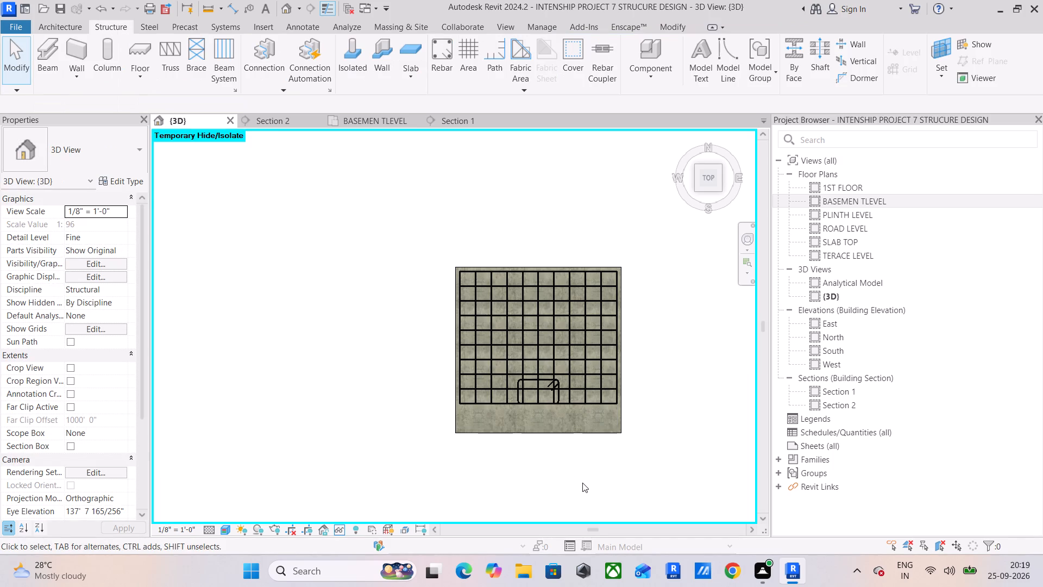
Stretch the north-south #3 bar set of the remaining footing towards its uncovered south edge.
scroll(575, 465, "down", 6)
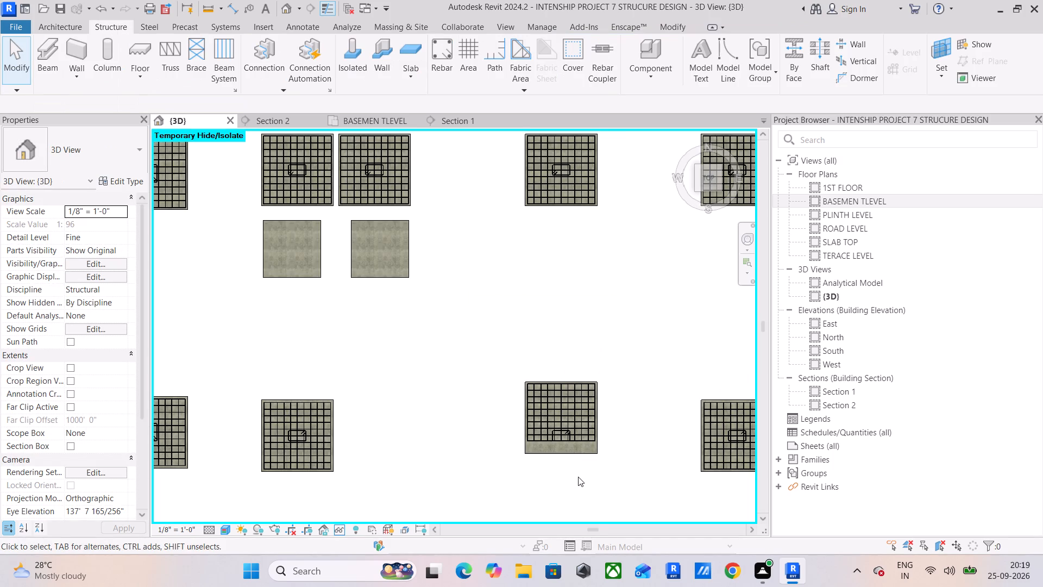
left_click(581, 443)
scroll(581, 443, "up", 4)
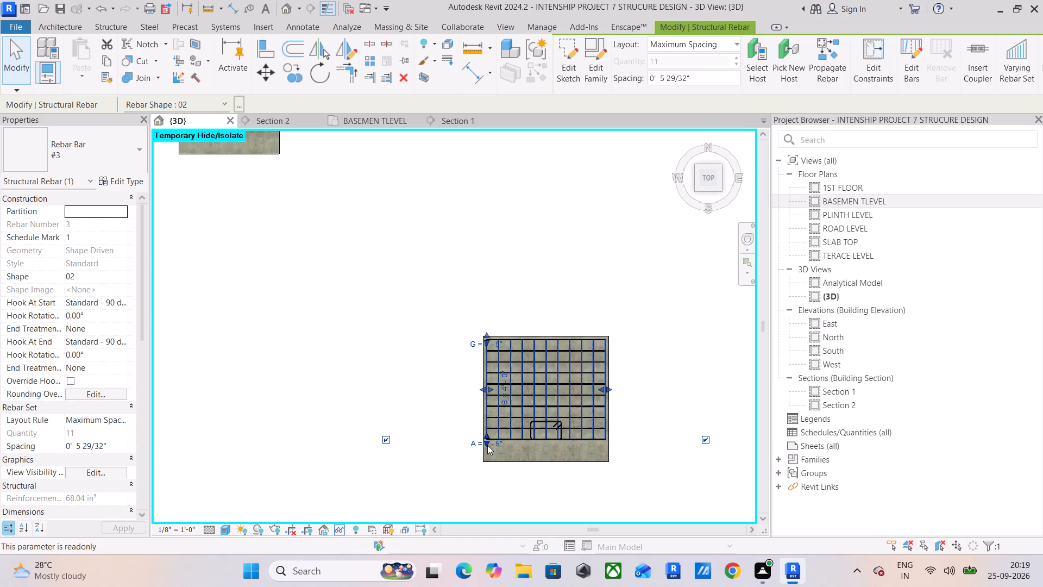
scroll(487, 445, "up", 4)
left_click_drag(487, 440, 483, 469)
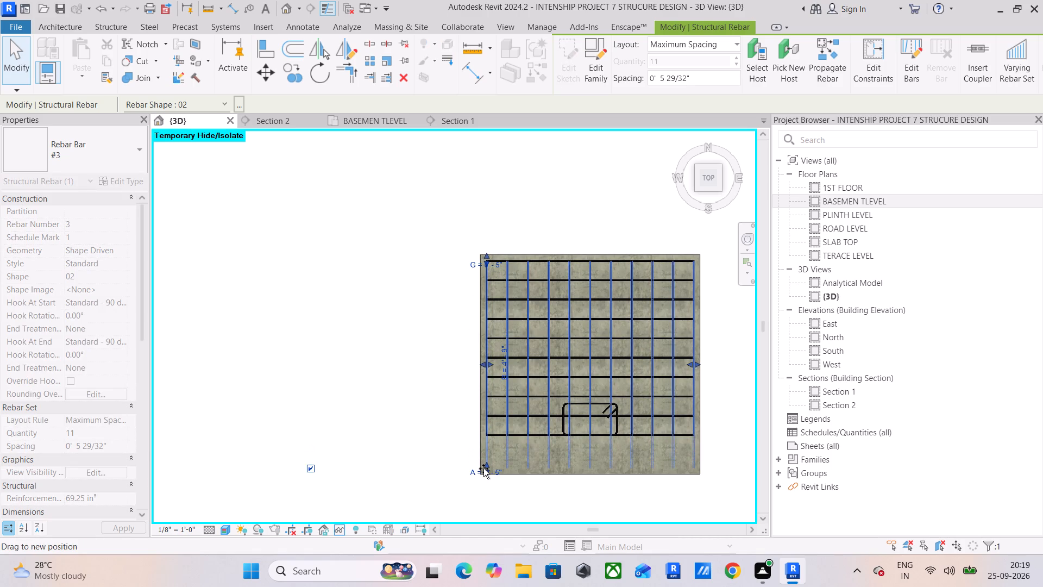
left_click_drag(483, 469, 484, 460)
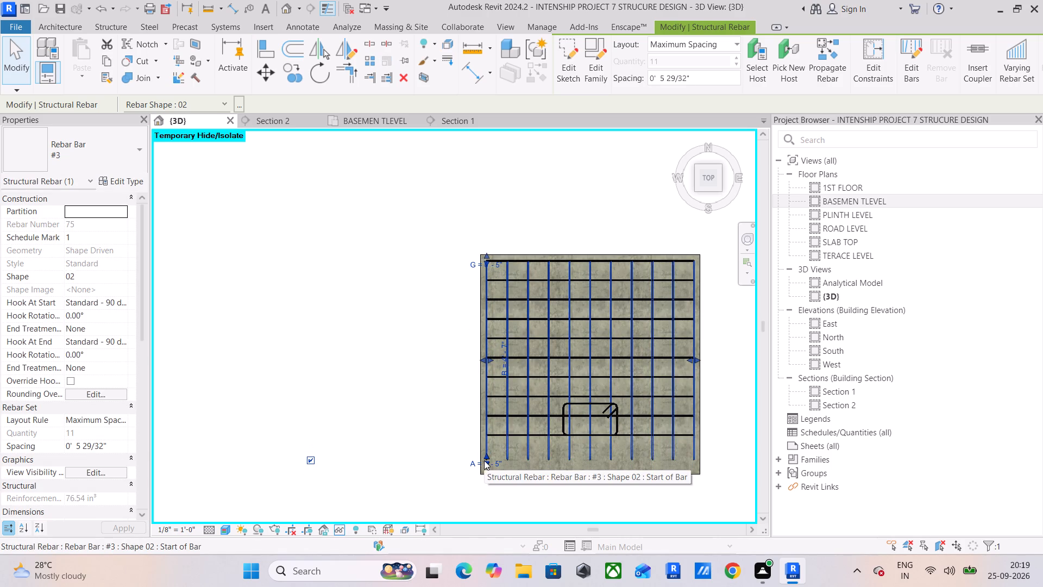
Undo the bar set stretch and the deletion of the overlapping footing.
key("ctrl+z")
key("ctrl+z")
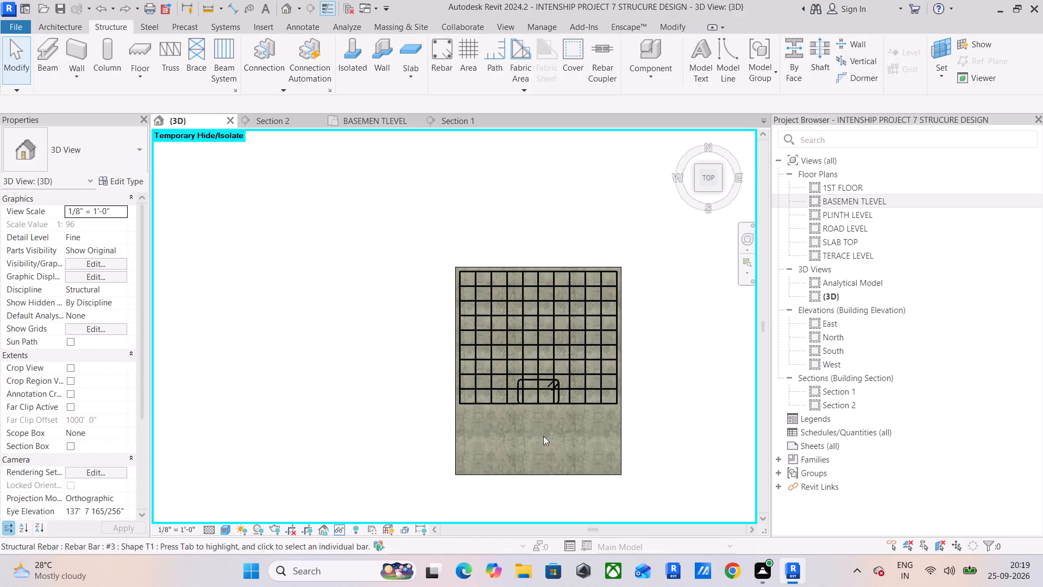
Delete all the #3 rebar sets from the two overlapping footings in the southern row.
left_click(541, 472)
scroll(599, 384, "down", 4)
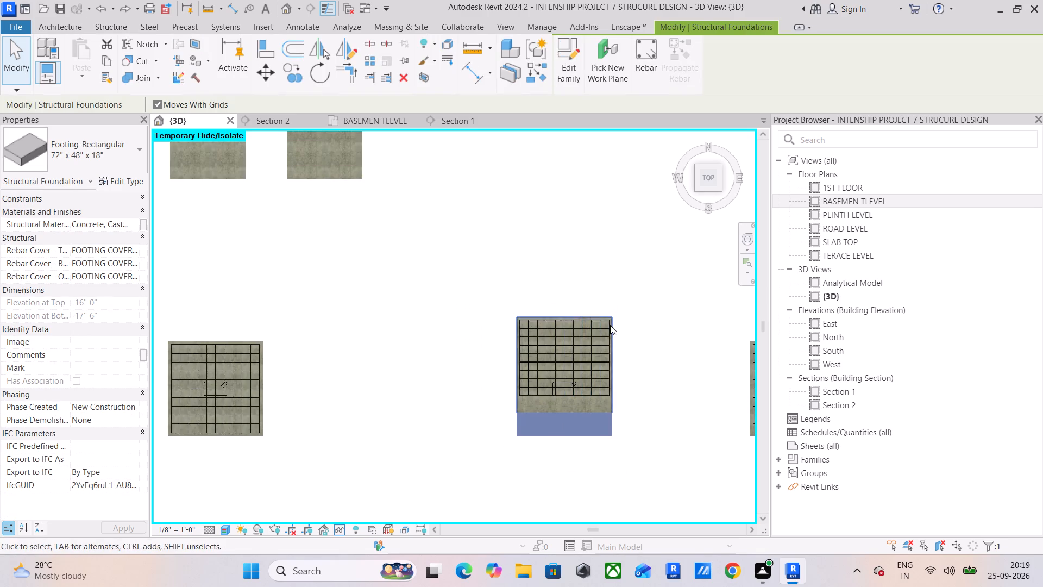
left_click(596, 326)
left_click_drag(457, 279, 570, 390)
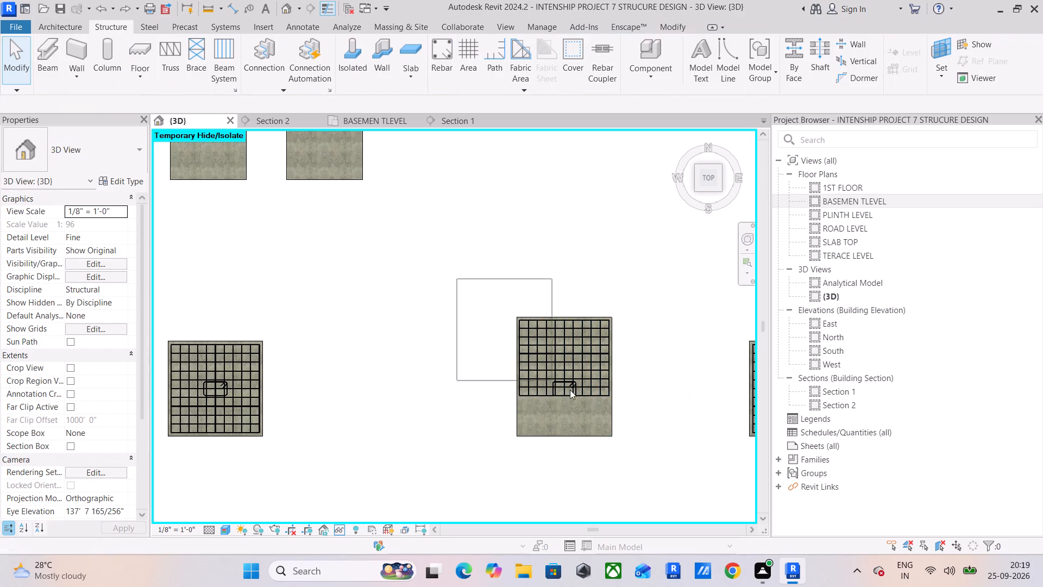
left_click_drag(570, 390, 649, 408)
key("Delete")
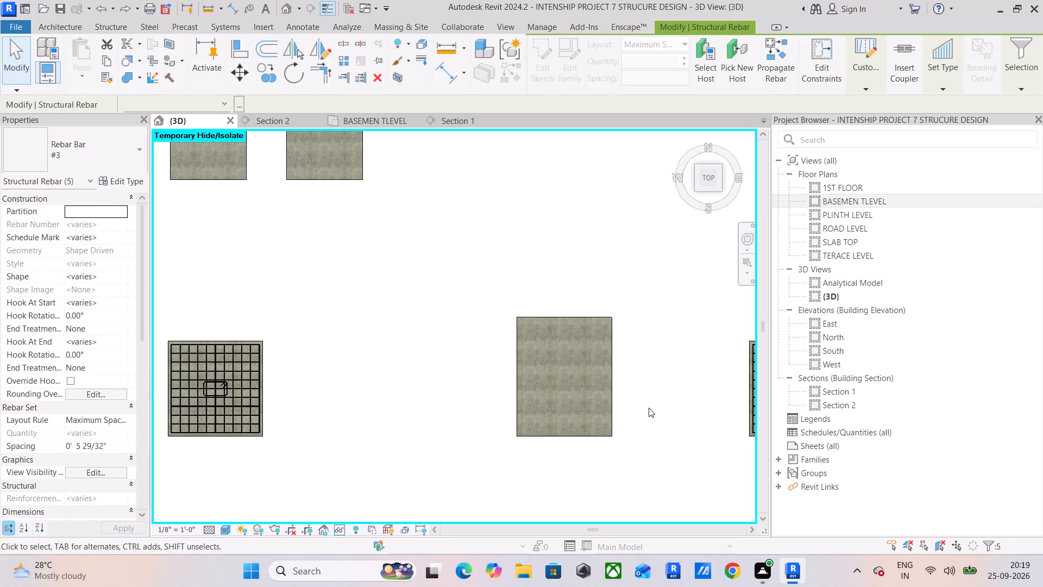
Delete the northern of the two overlapping 72" x 48" x 18" footings in the southern row.
left_click(574, 317)
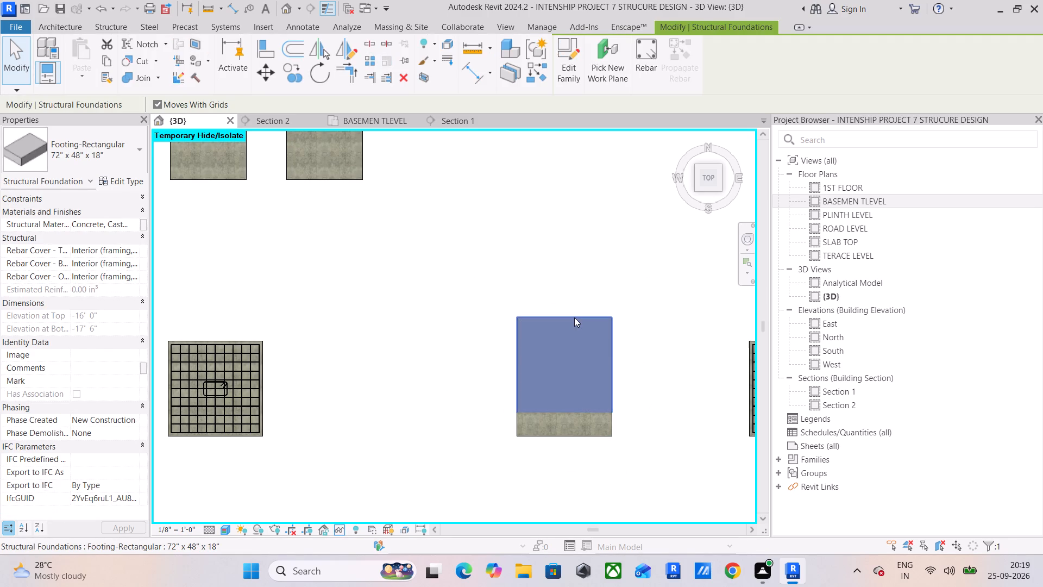
key("Delete")
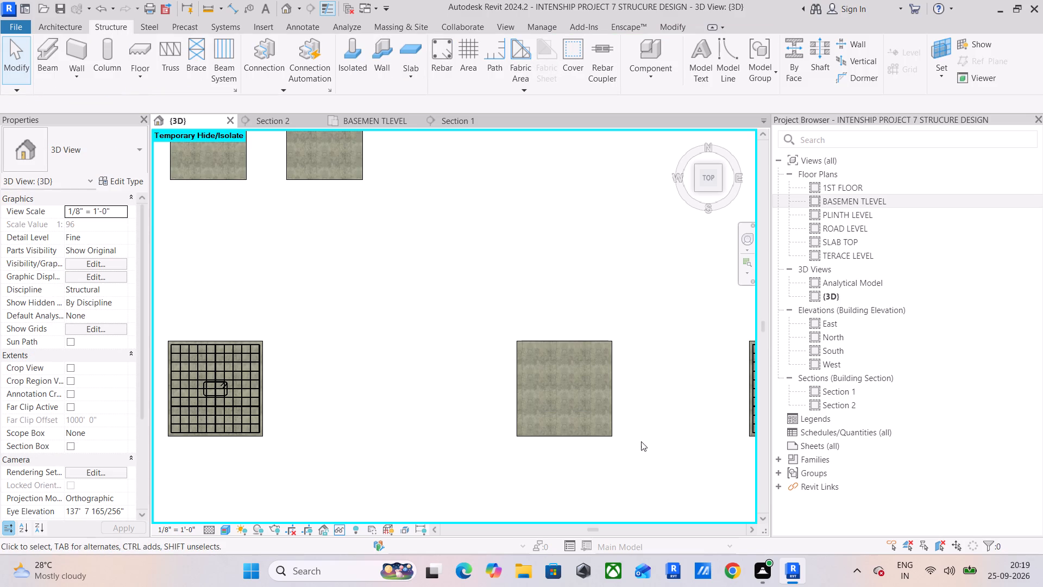
Assign the FOOTING COVER <0' - 2"> rebar cover to the remaining bare footing in the southern row.
middle_click_drag(643, 432, 502, 479)
middle_click_drag(502, 479, 529, 466)
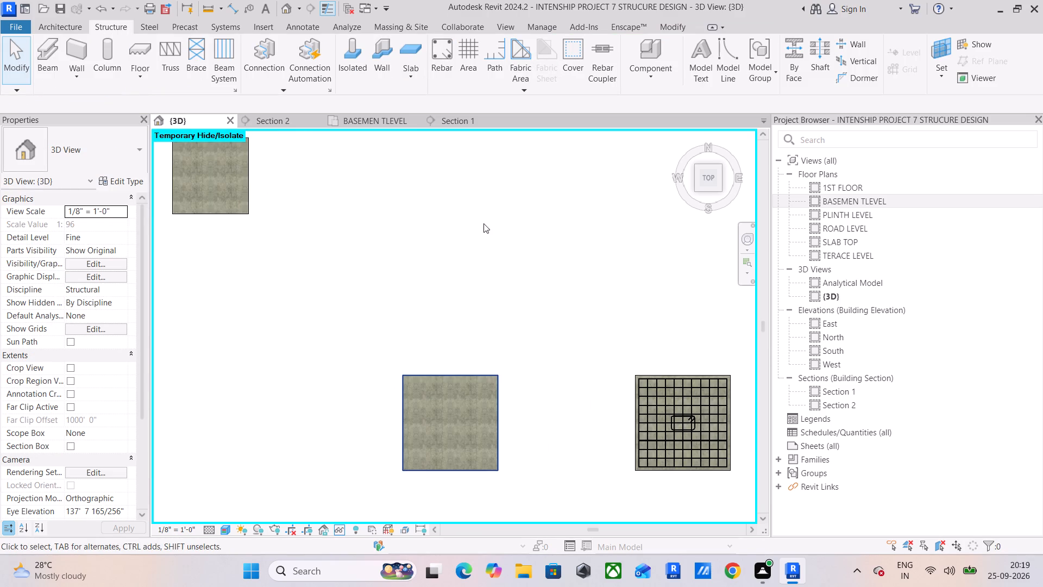
left_click(571, 49)
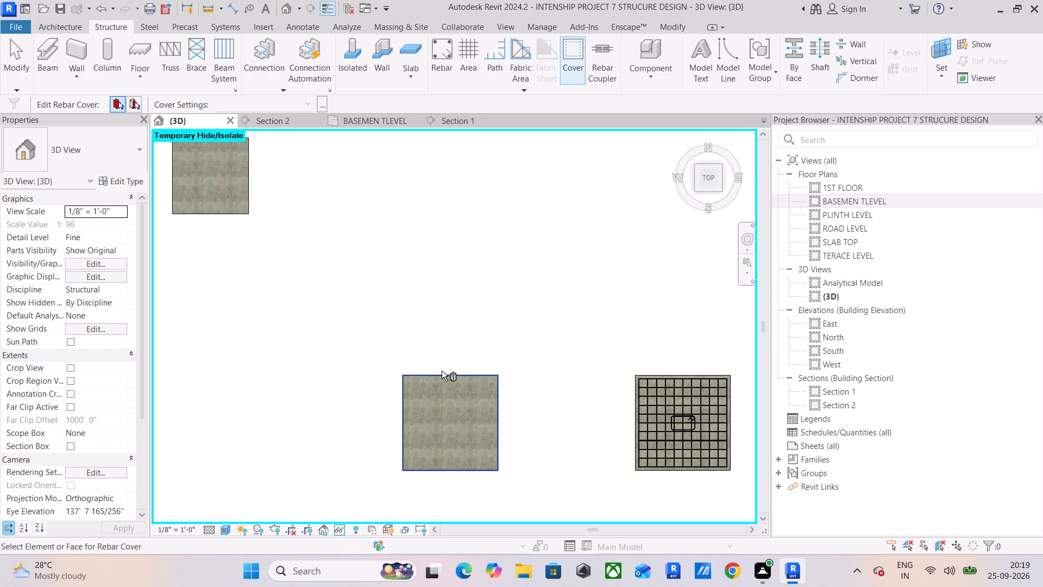
left_click_drag(442, 371, 442, 366)
left_click(307, 104)
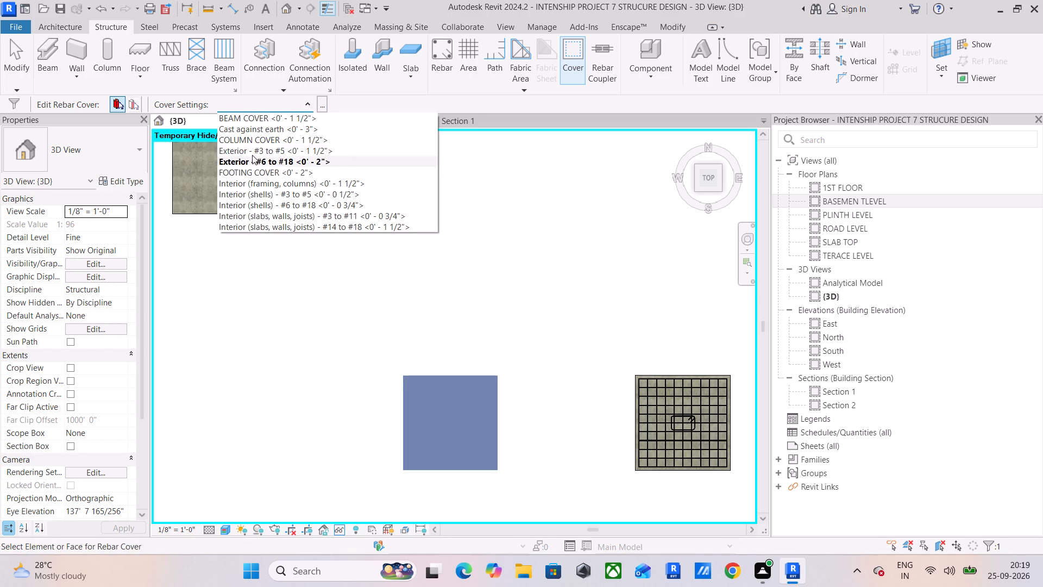
left_click(260, 176)
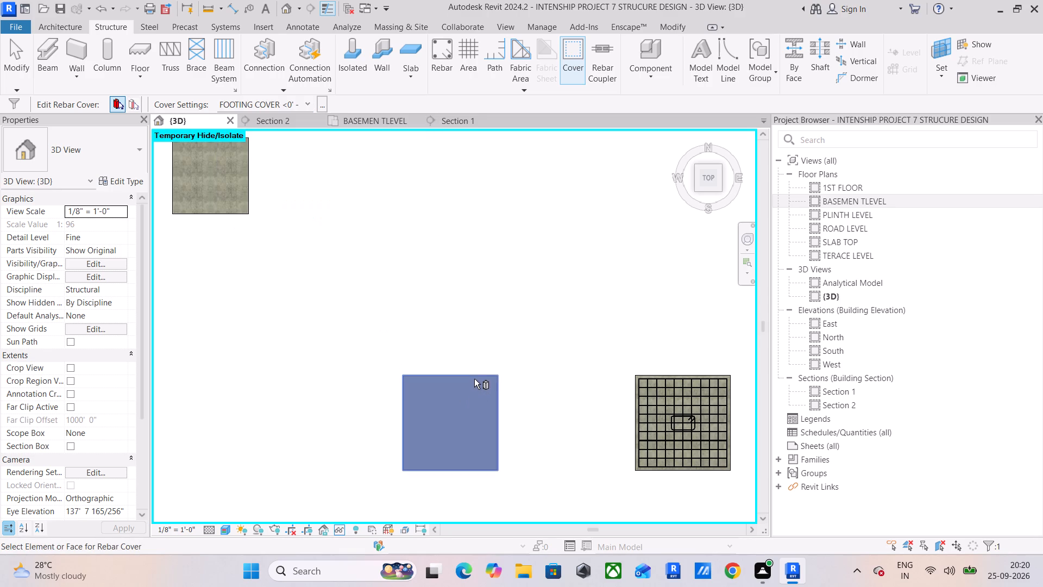
left_click(474, 376)
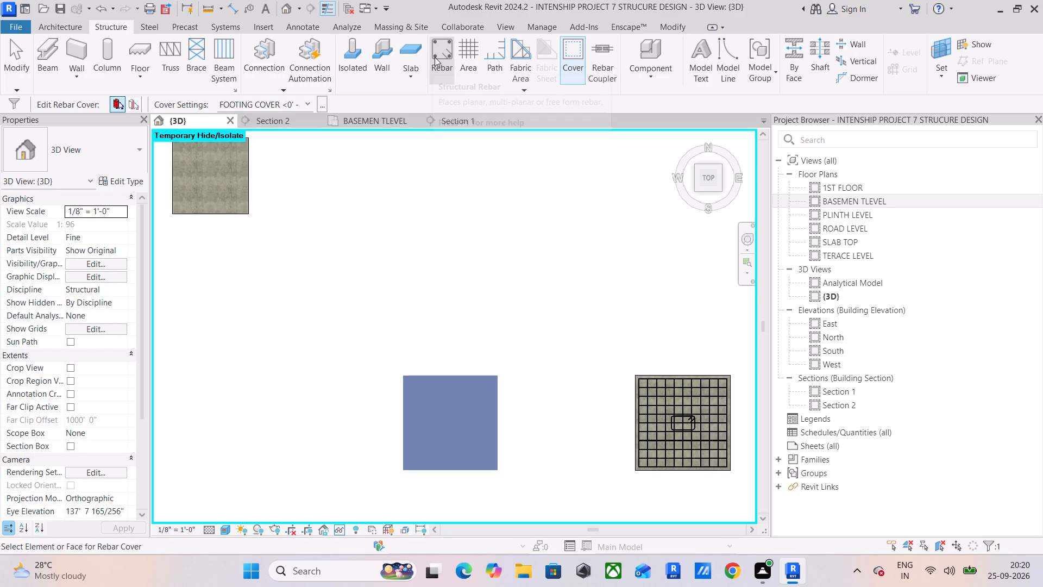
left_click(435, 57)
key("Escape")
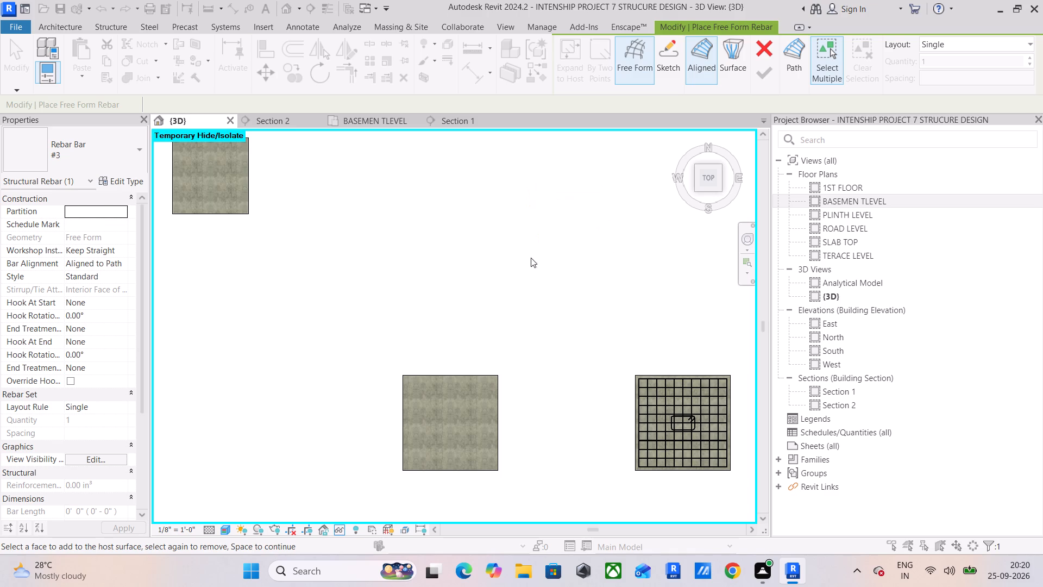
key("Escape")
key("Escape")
Propagate the rebar, aligned by host, from the reinforced footing on the east to the bare footing in the southern row.
left_click(687, 372)
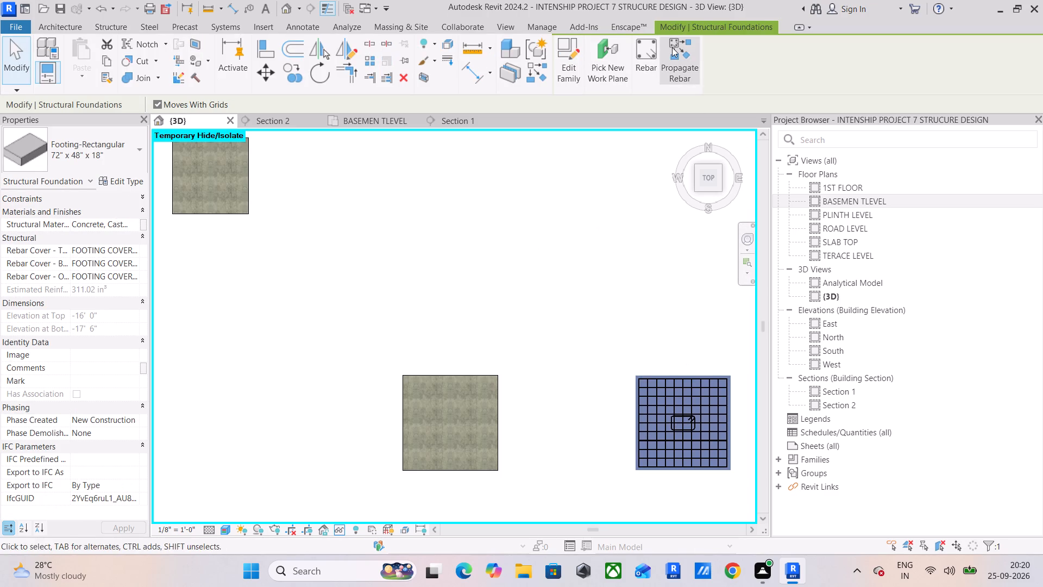
left_click(672, 47)
left_click(451, 375)
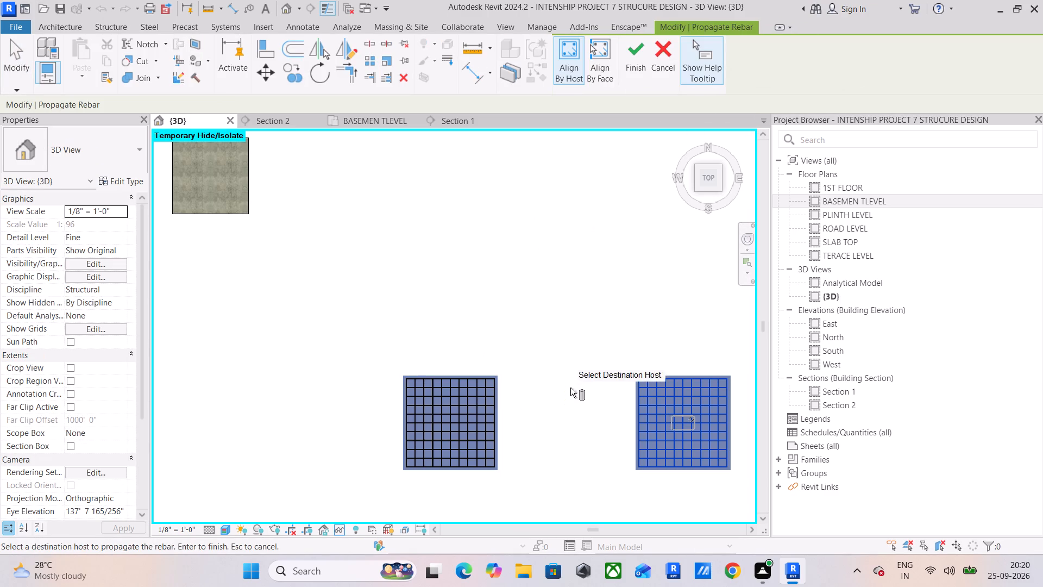
scroll(468, 399, "up", 6)
scroll(468, 399, "down", 5)
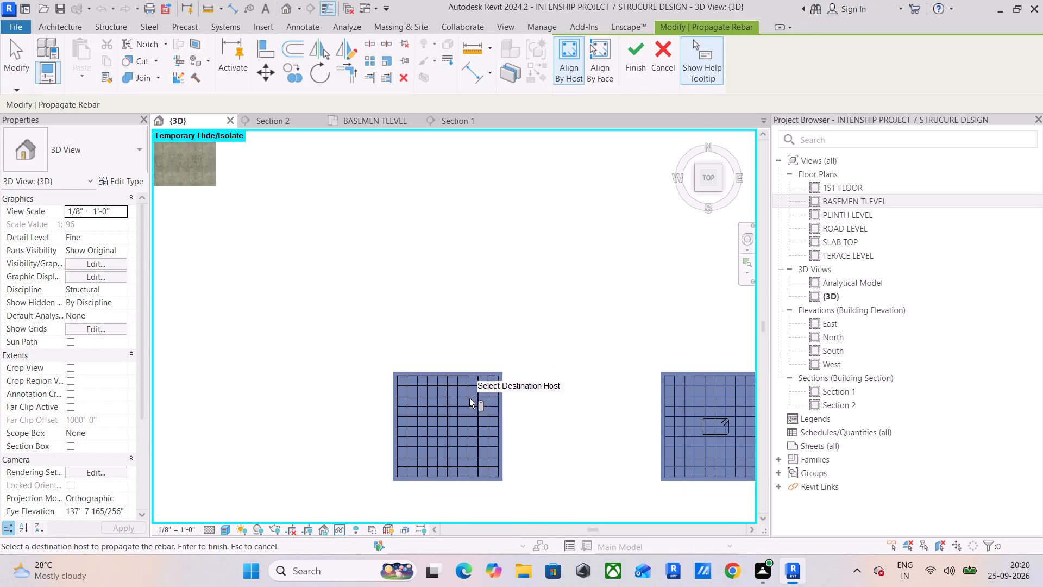
middle_click_drag(469, 398, 472, 394)
left_click(647, 50)
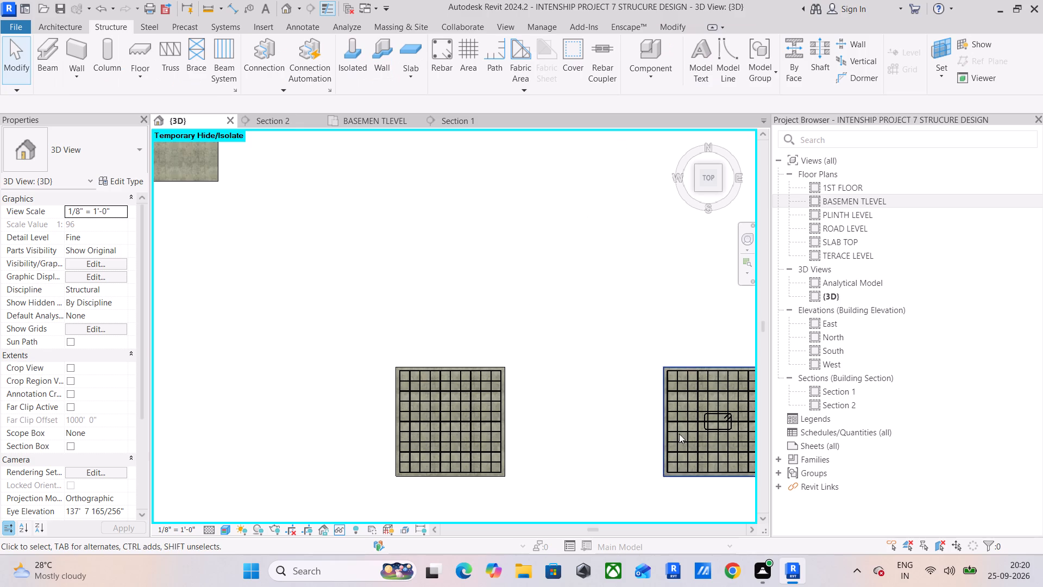
Check the #3 T1 stirrup set at the column position of the eastern source footing.
middle_click_drag(700, 427, 578, 409)
scroll(614, 399, "up", 6)
scroll(570, 401, "up", 4)
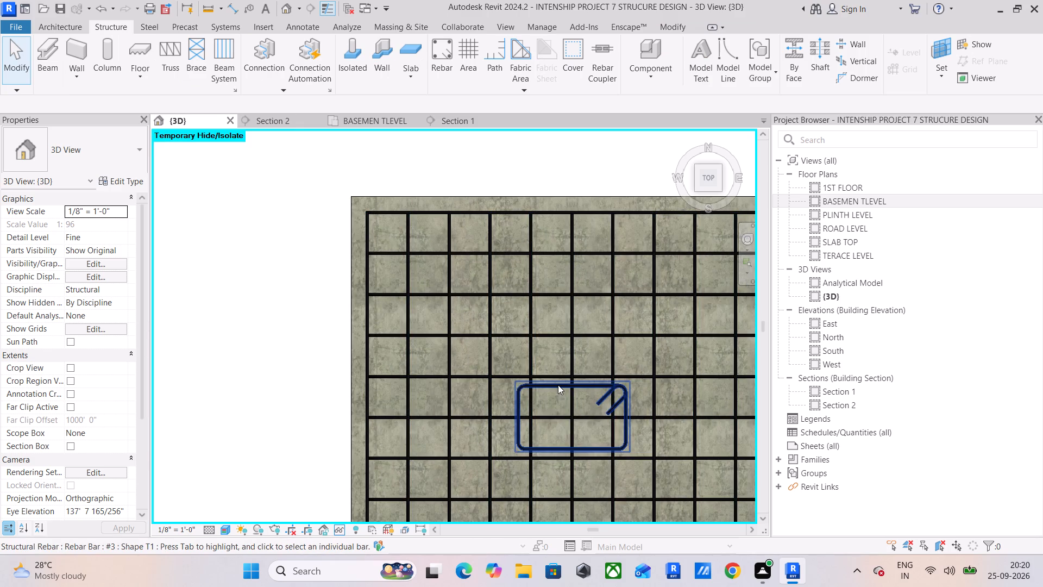
left_click(558, 385)
scroll(558, 385, "down", 11)
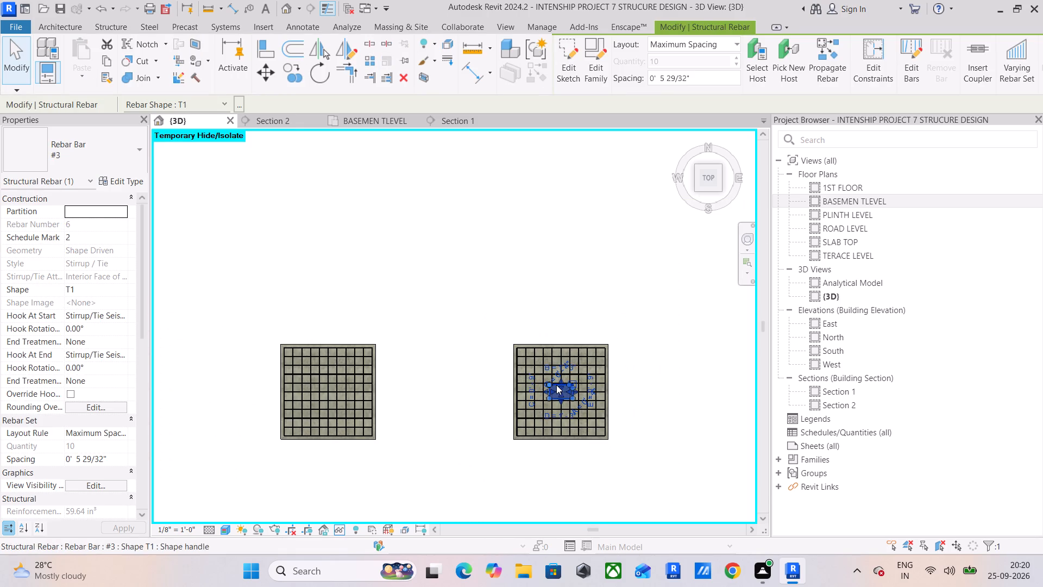
left_click(533, 267)
Assign the FOOTING COVER <0' - 2"> rebar cover to both smaller bare footings south of the paired reinforced footings.
middle_click_drag(392, 316, 518, 317)
scroll(518, 317, "down", 5)
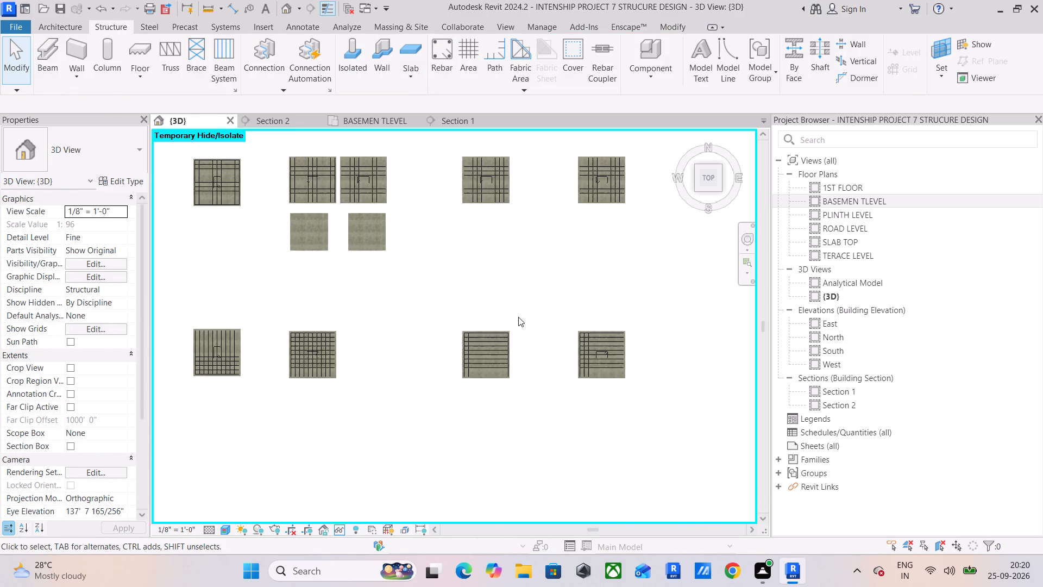
middle_click(518, 317)
scroll(312, 211, "up", 7)
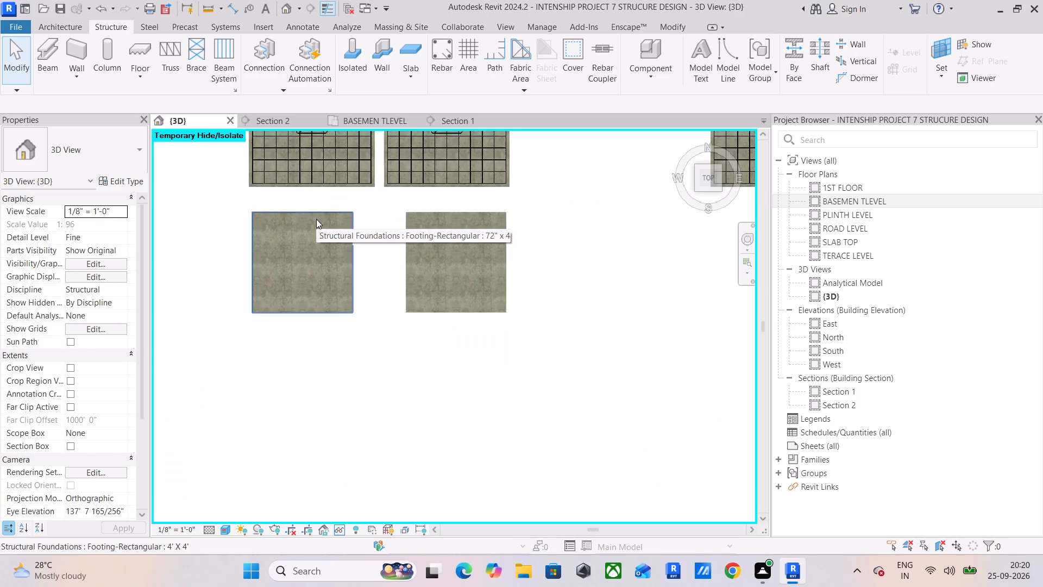
middle_click_drag(316, 219, 336, 300)
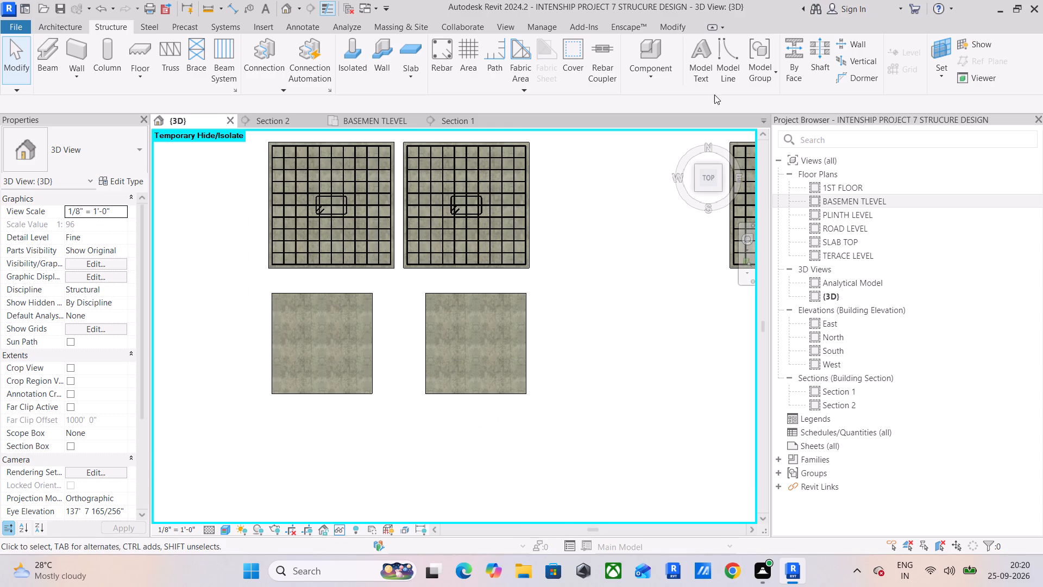
left_click(584, 52)
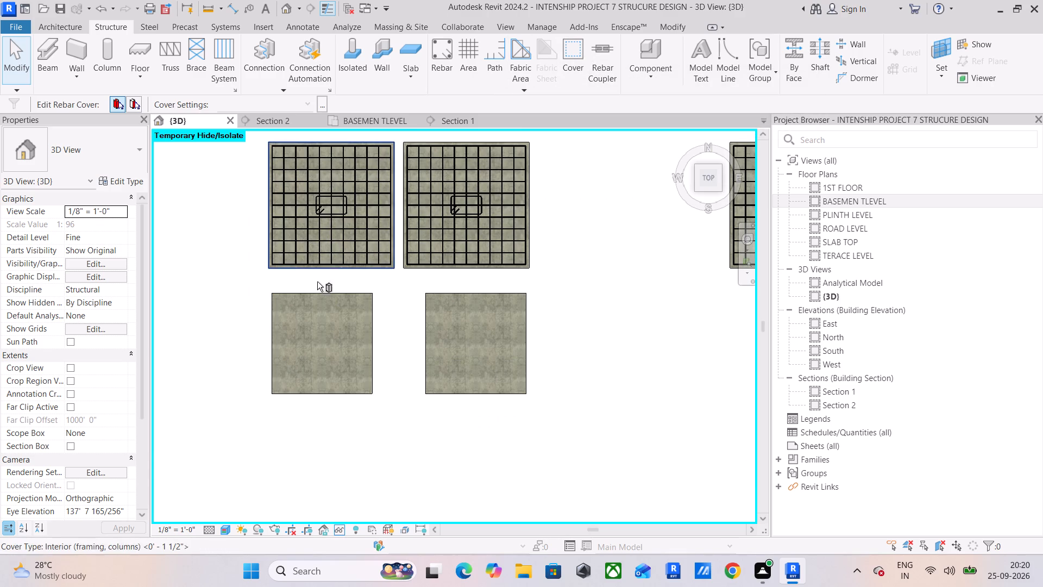
left_click(321, 297)
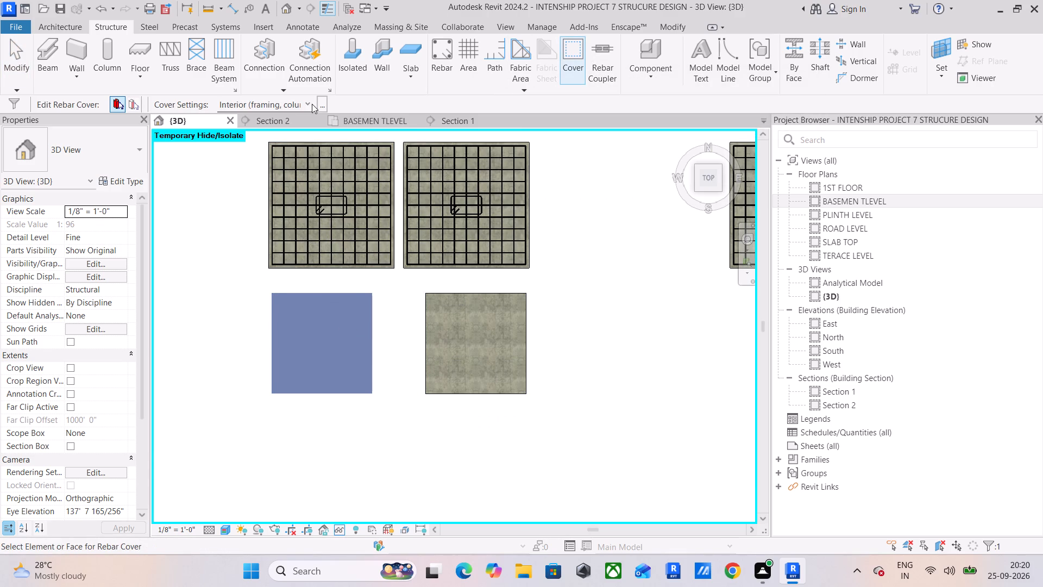
left_click(312, 104)
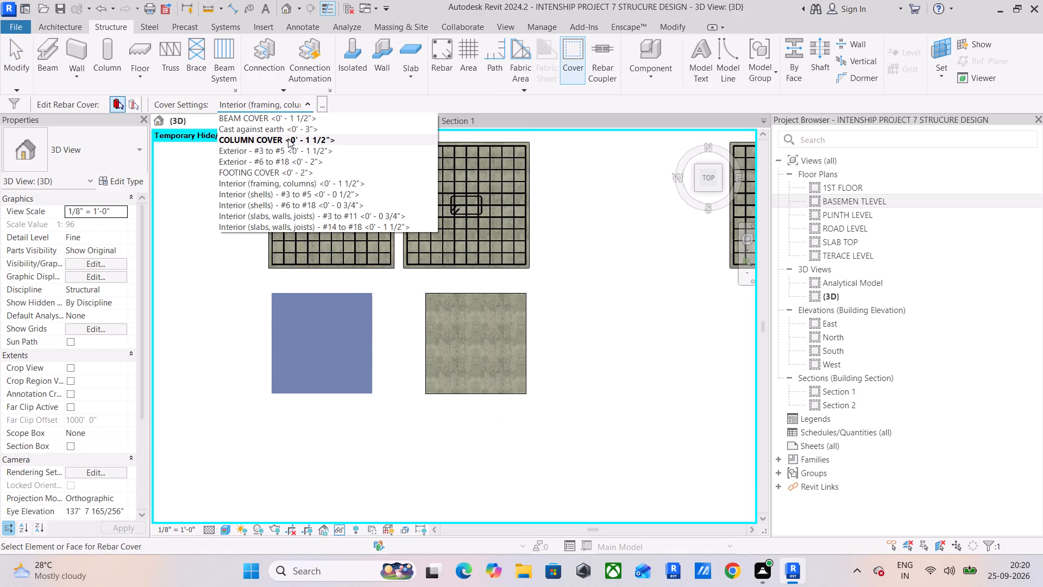
left_click(286, 171)
left_click(458, 296)
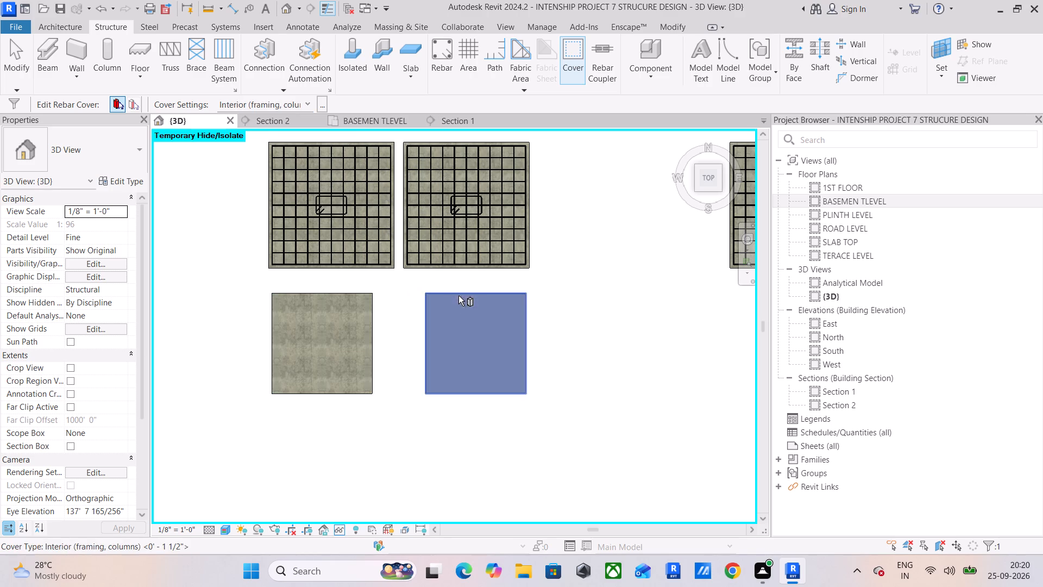
left_click(310, 104)
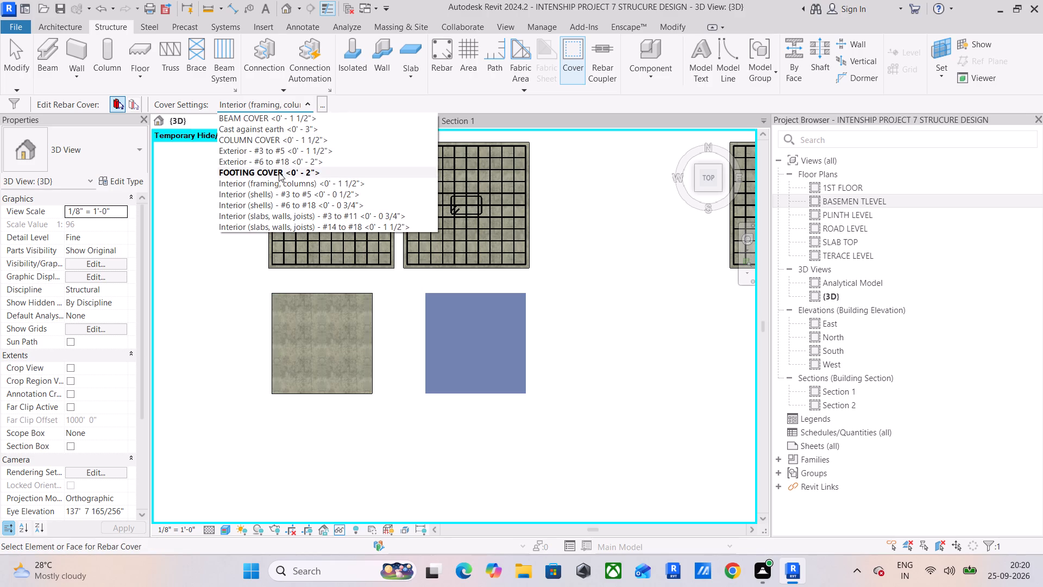
left_click(279, 172)
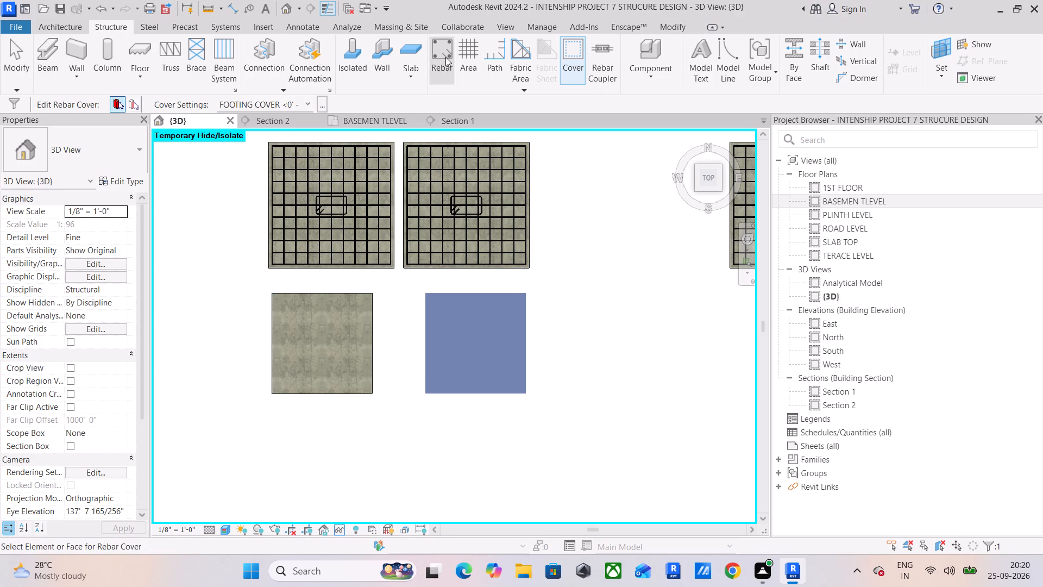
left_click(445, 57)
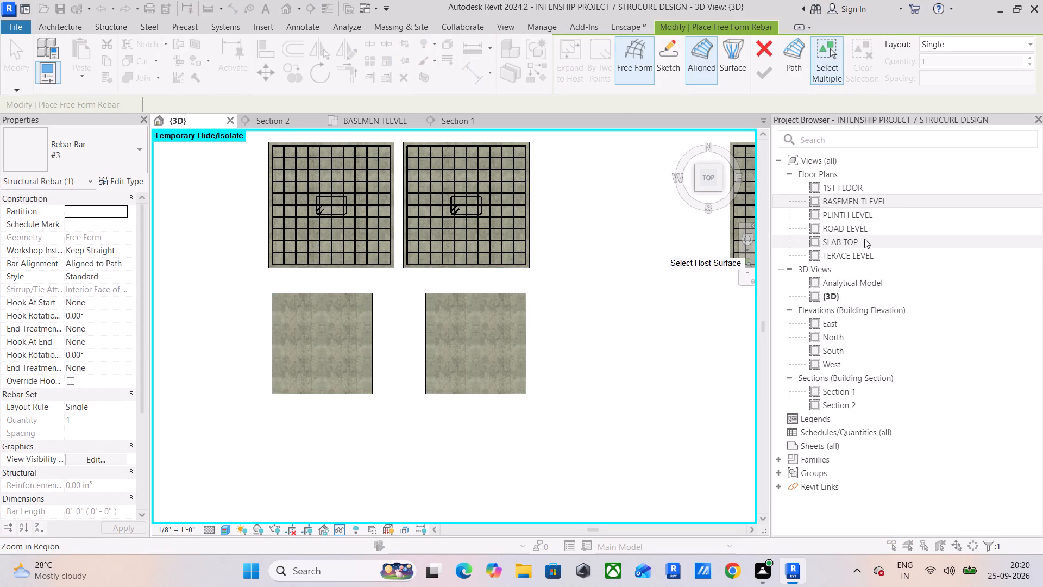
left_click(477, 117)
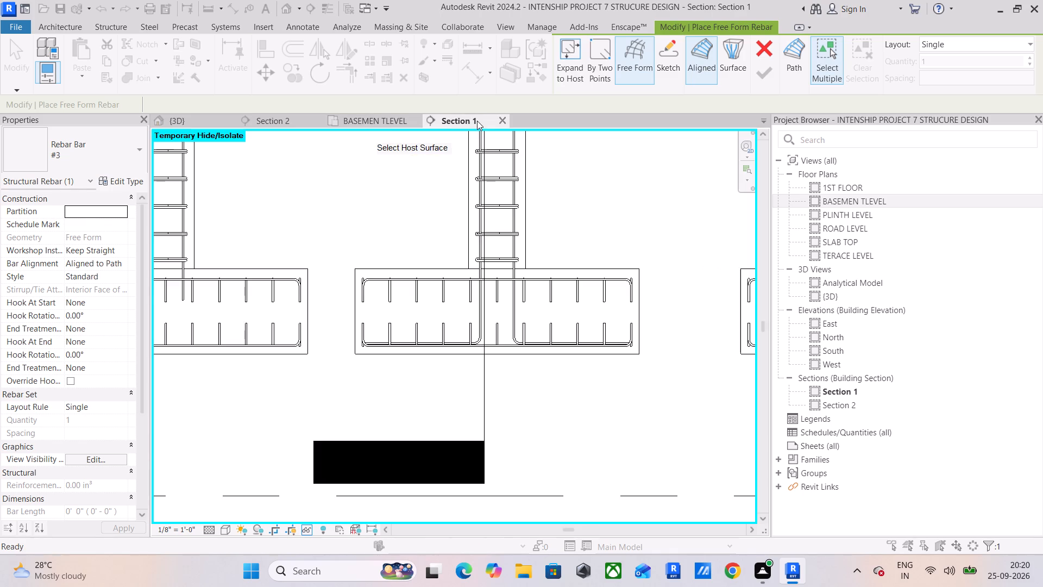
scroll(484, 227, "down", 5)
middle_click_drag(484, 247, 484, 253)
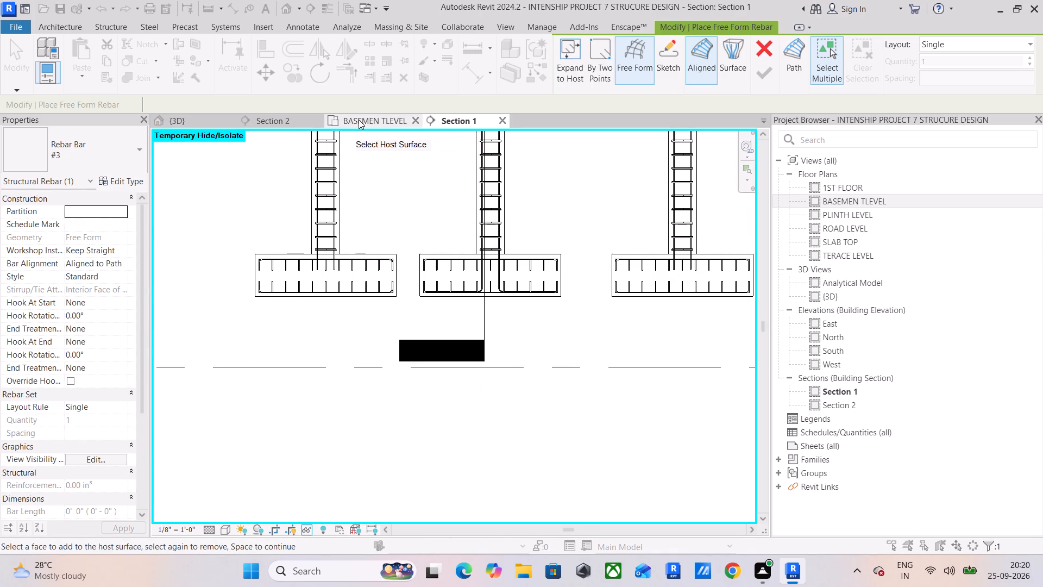
In the BASEMEN TLEVEL plan, move the Section 1 line from between grids A and B to just south of grid C.
left_click(359, 120)
scroll(440, 214, "down", 16)
middle_click_drag(449, 242, 449, 264)
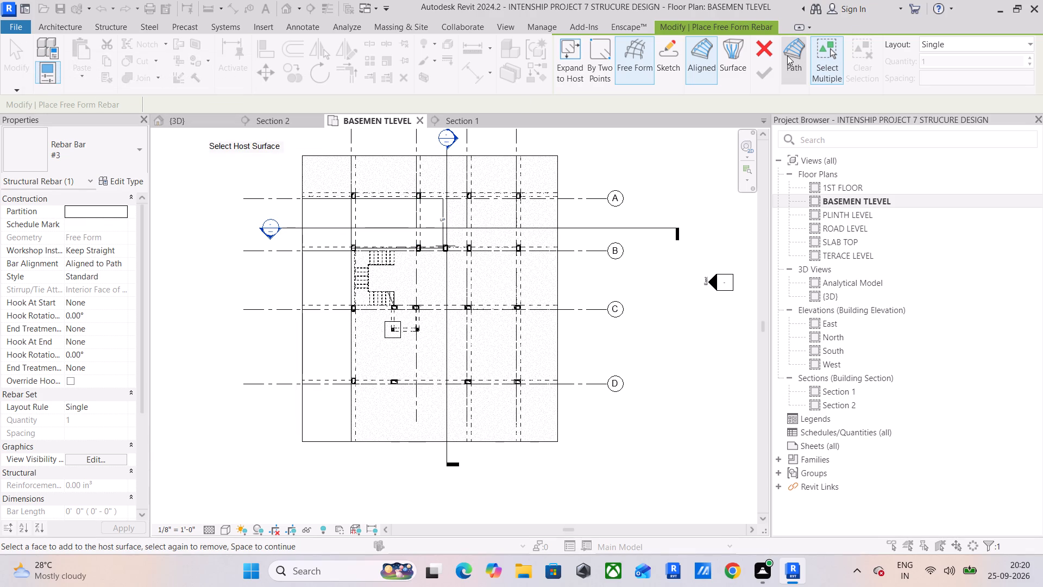
key("grave")
key("grave")
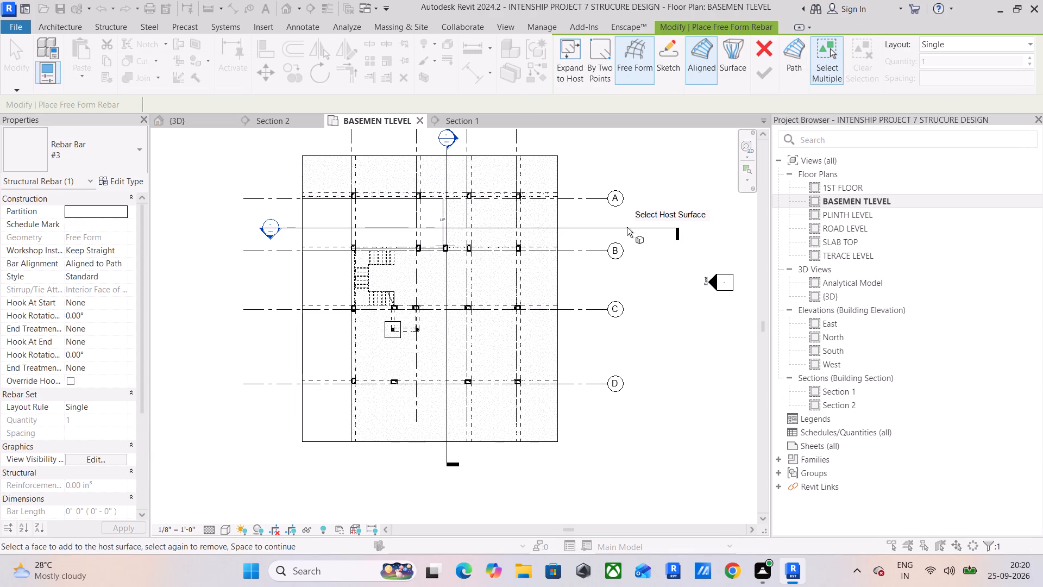
key("Escape")
key("Escape")
left_click(614, 226)
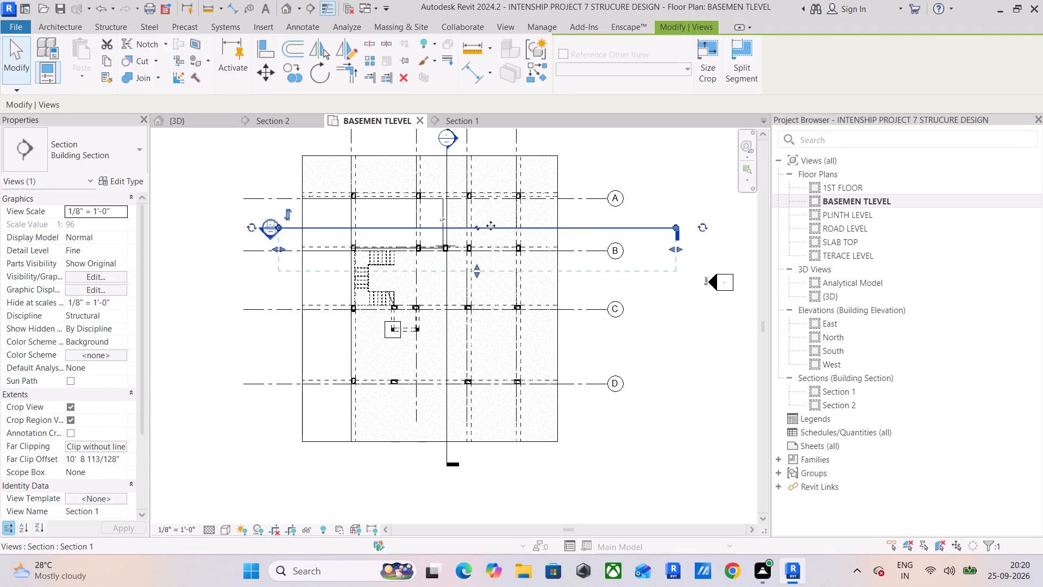
left_click_drag(491, 227, 485, 314)
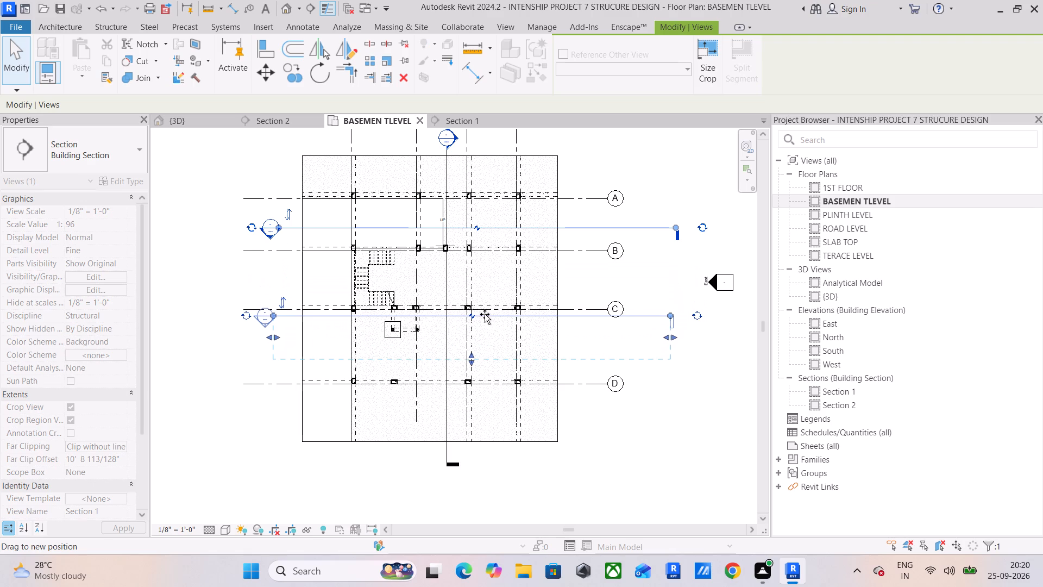
left_click_drag(485, 314, 451, 315)
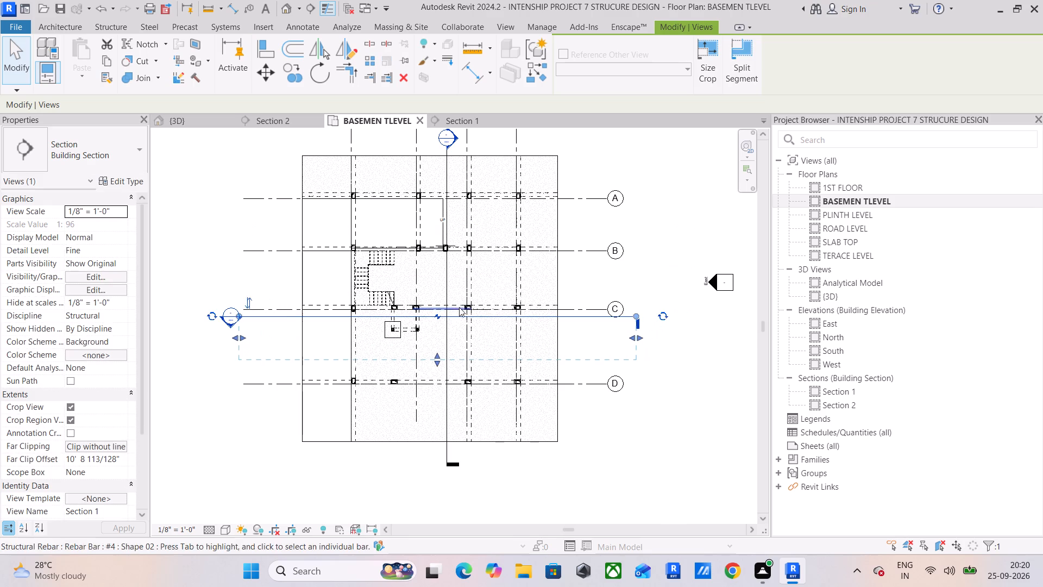
Examine the reinforcement of the paired footings and their neighbours in the Section 1 view.
left_click(453, 128)
left_click(461, 117)
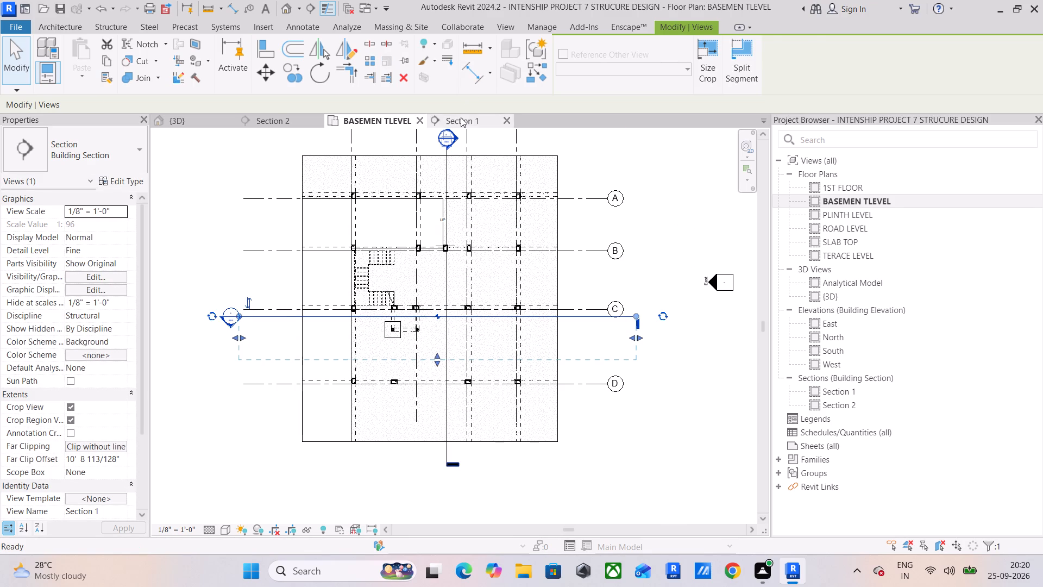
scroll(470, 146, "down", 6)
middle_click_drag(555, 243, 505, 332)
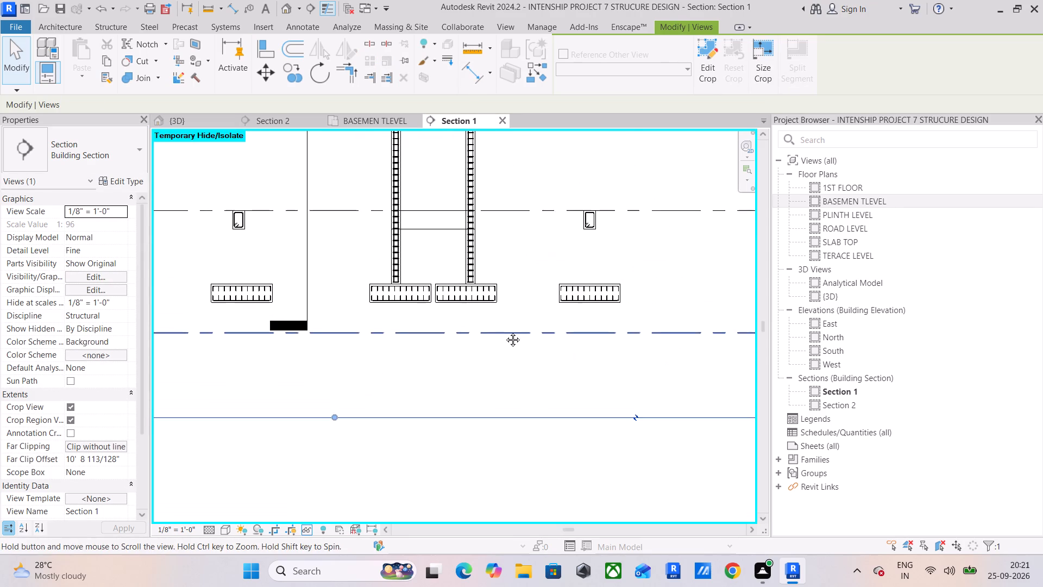
middle_click_drag(505, 332, 504, 333)
scroll(400, 308, "up", 1)
middle_click_drag(400, 308, 437, 314)
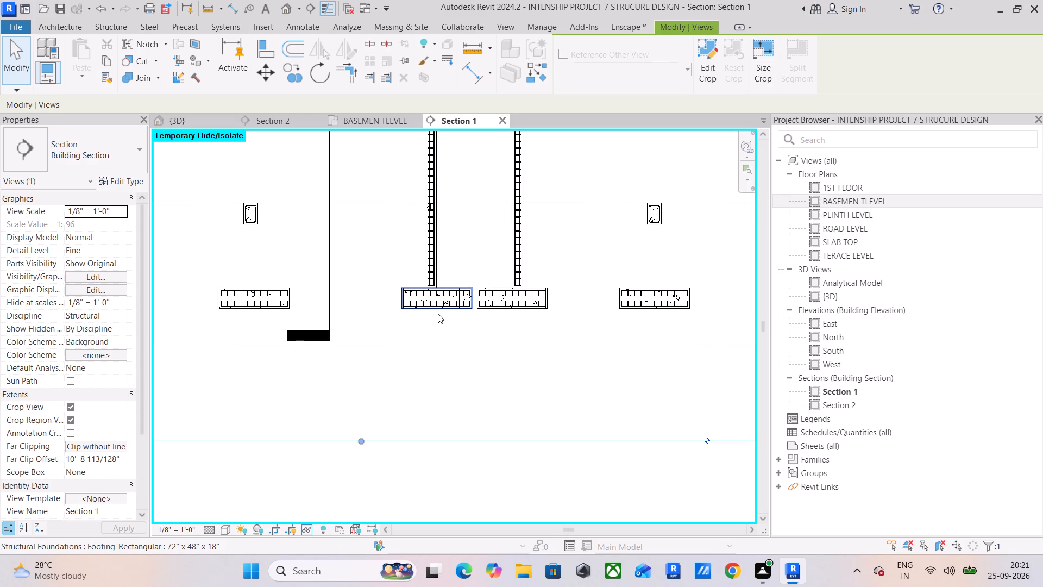
scroll(467, 292, "up", 14)
scroll(464, 292, "down", 4)
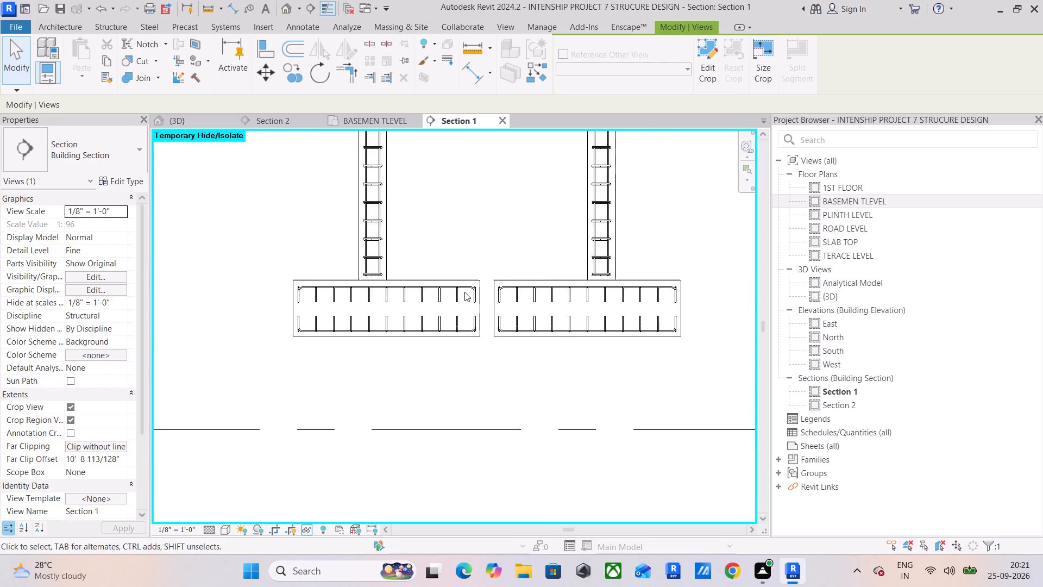
scroll(464, 292, "down", 11)
middle_click_drag(467, 301, 467, 363)
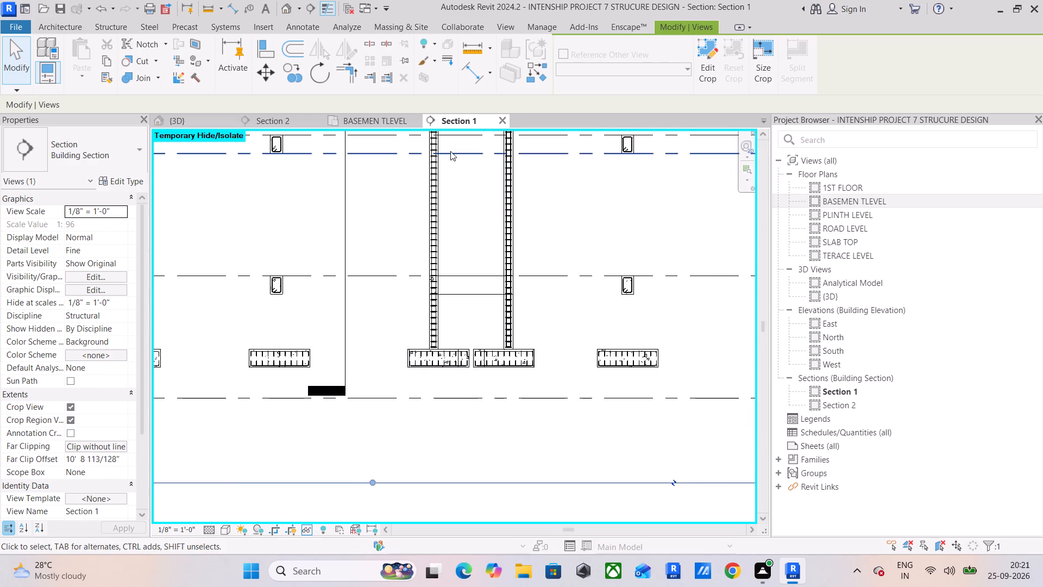
In the BASEMEN TLEVEL plan, filter the selection to thin lines and delete the square outline around the small column south of grid C.
left_click(399, 122)
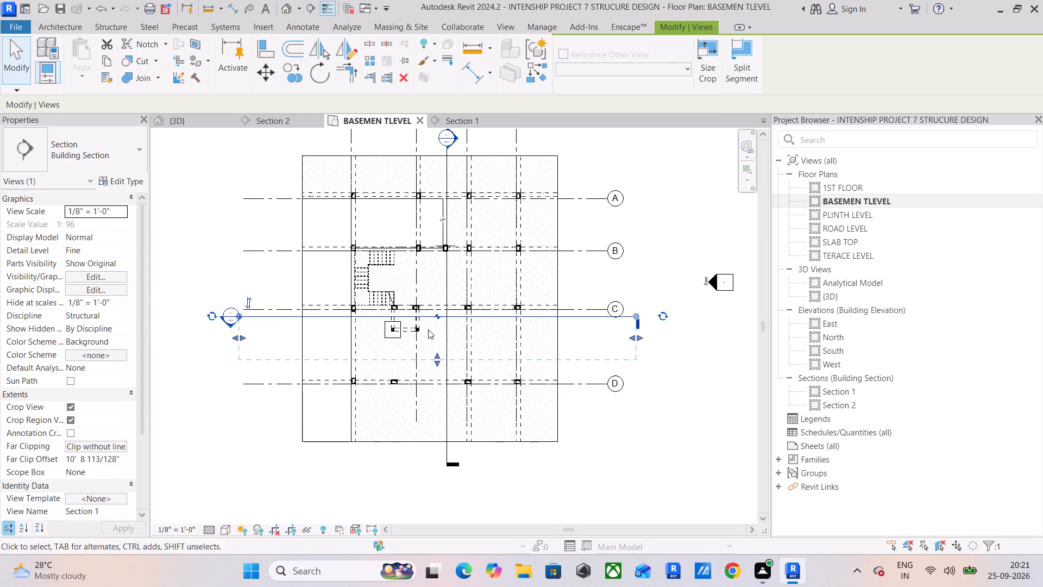
scroll(442, 326, "up", 6)
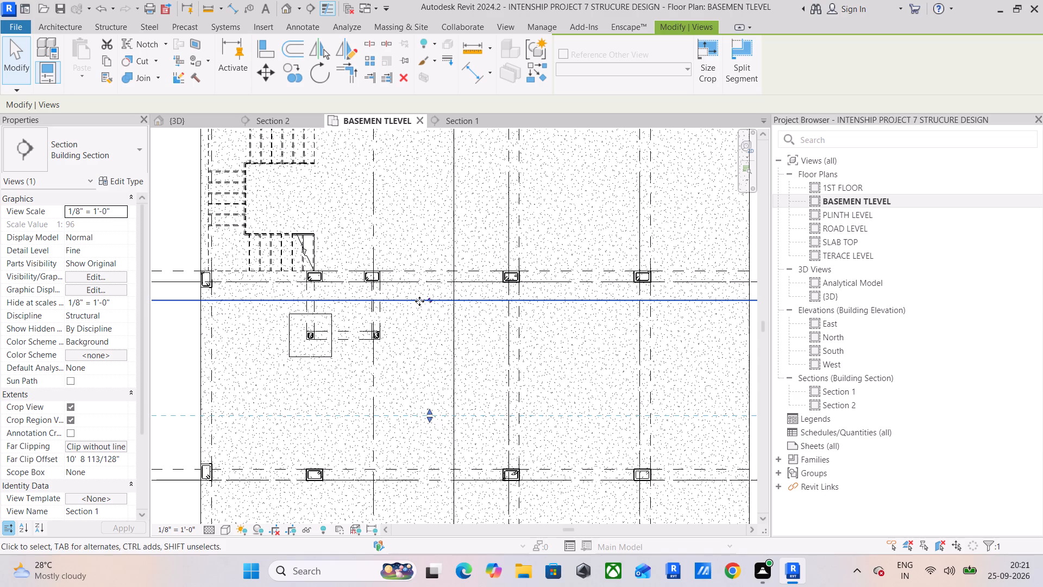
scroll(349, 339, "up", 6)
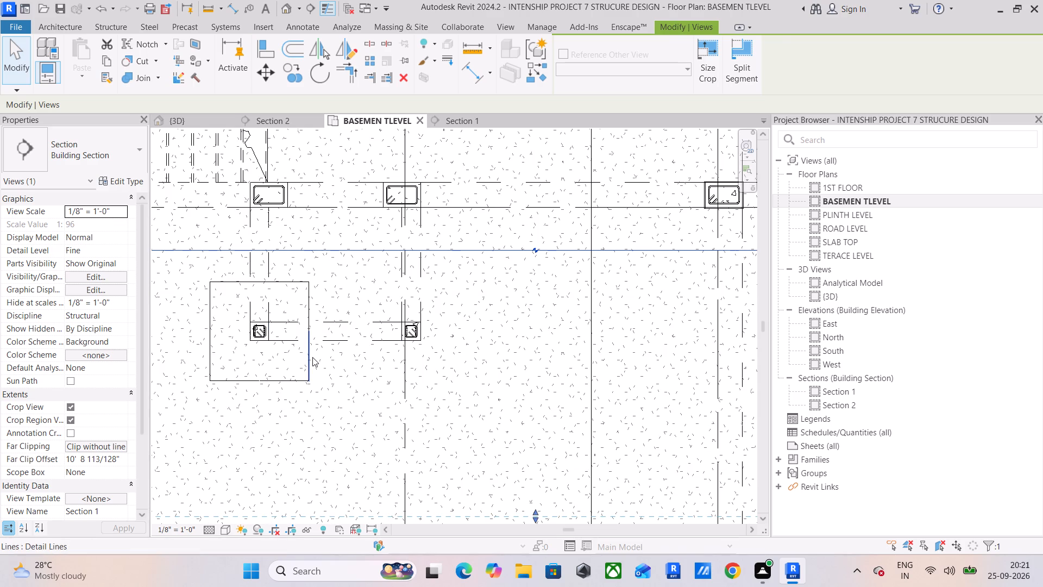
left_click(312, 357)
scroll(284, 334, "down", 4)
middle_click_drag(284, 333, 414, 333)
left_click(359, 308)
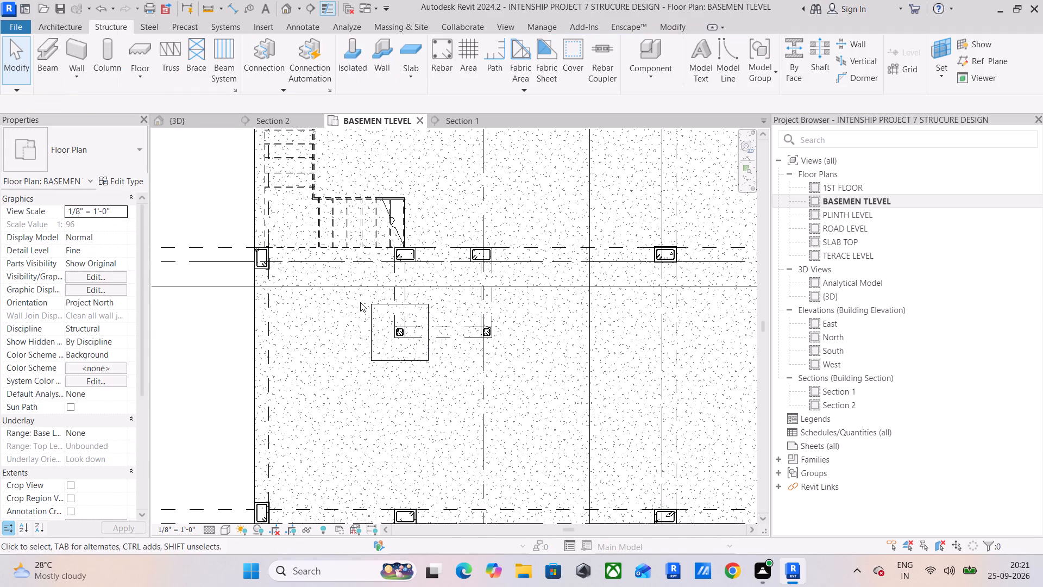
left_click_drag(363, 295, 382, 372)
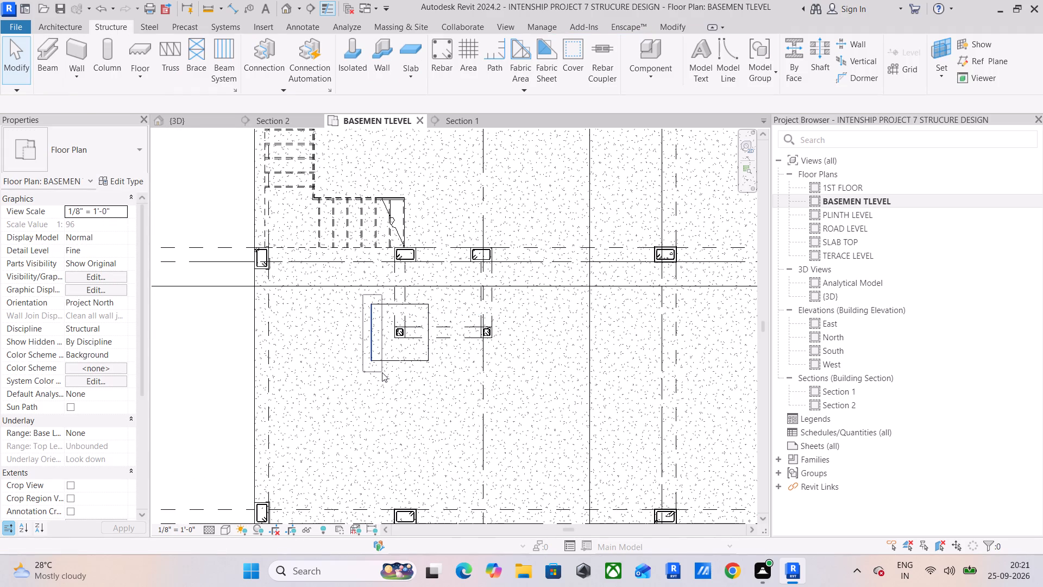
left_click_drag(382, 372, 442, 369)
scroll(438, 334, "up", 5)
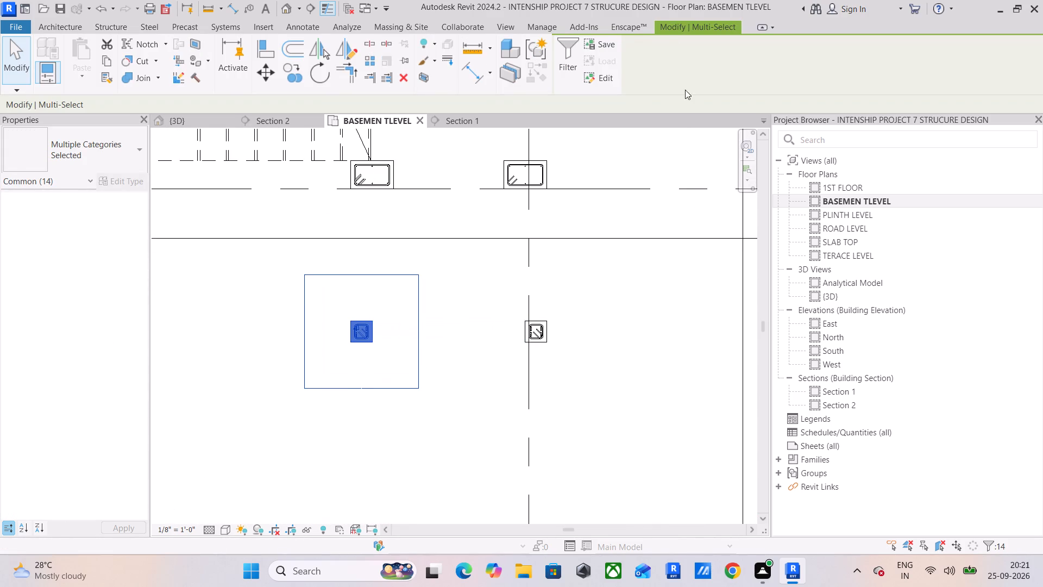
left_click(560, 51)
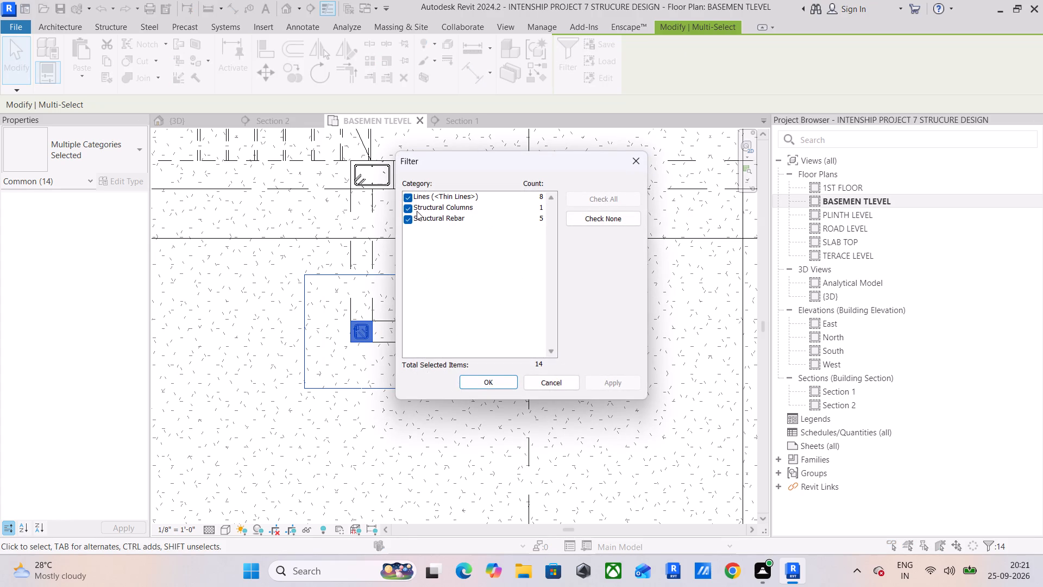
left_click(410, 208)
left_click(410, 220)
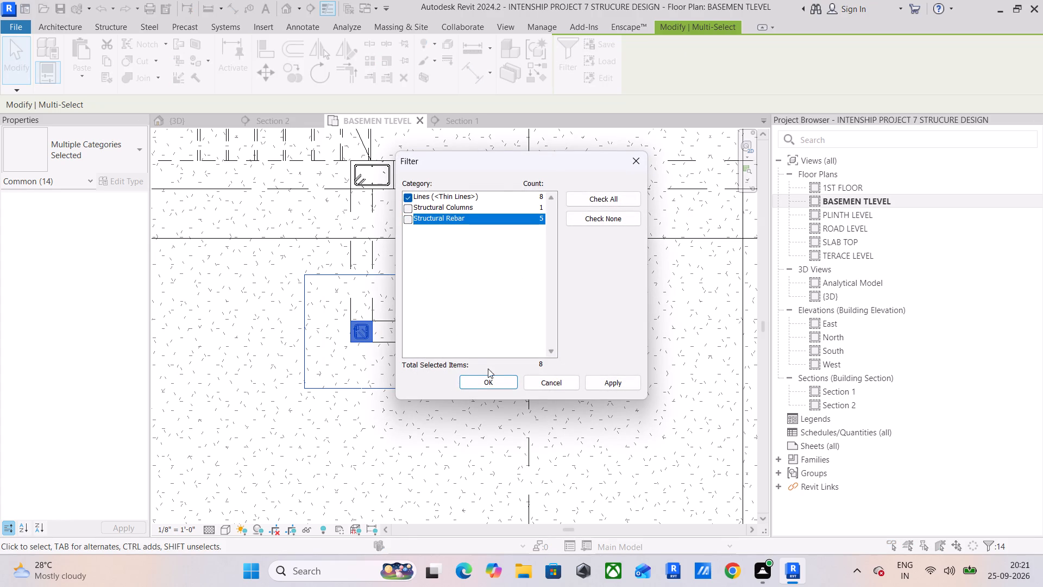
left_click(484, 377)
key("Delete")
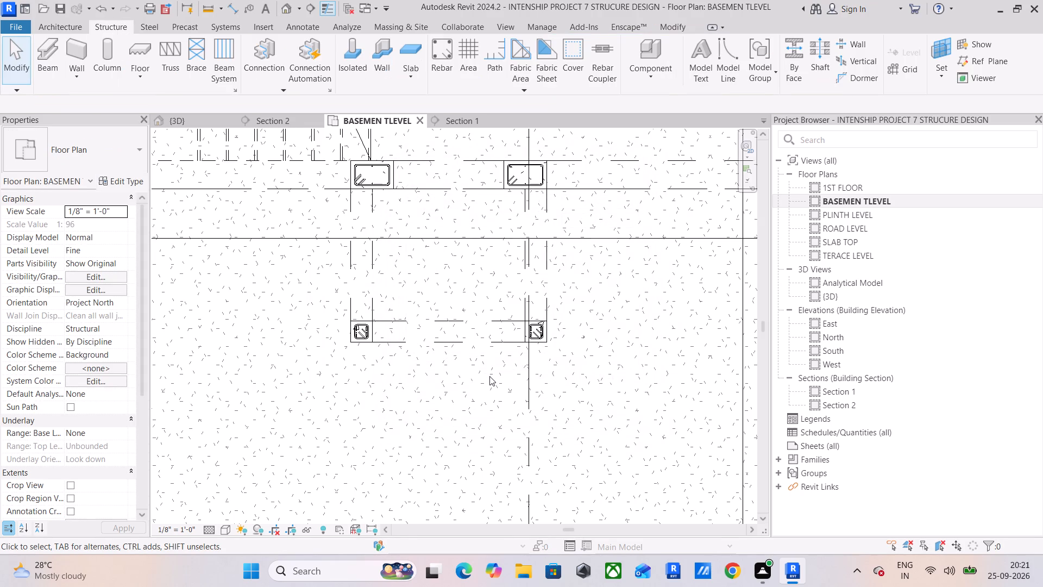
Move the Section 1 line to about midway between grids C and D and flip it to look north.
scroll(513, 286, "down", 8)
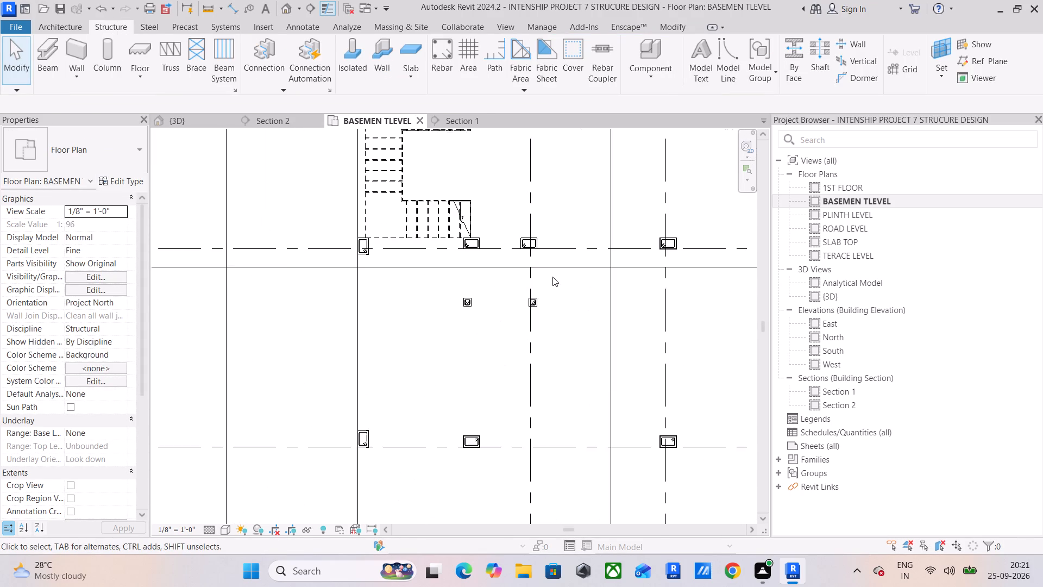
scroll(552, 277, "down", 5)
middle_click_drag(613, 302, 553, 317)
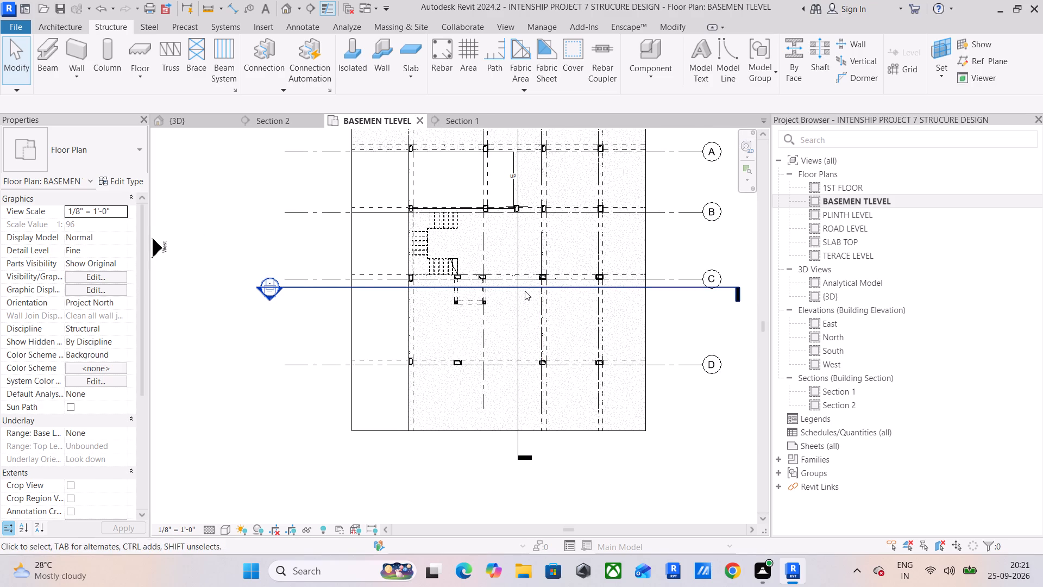
left_click(525, 291)
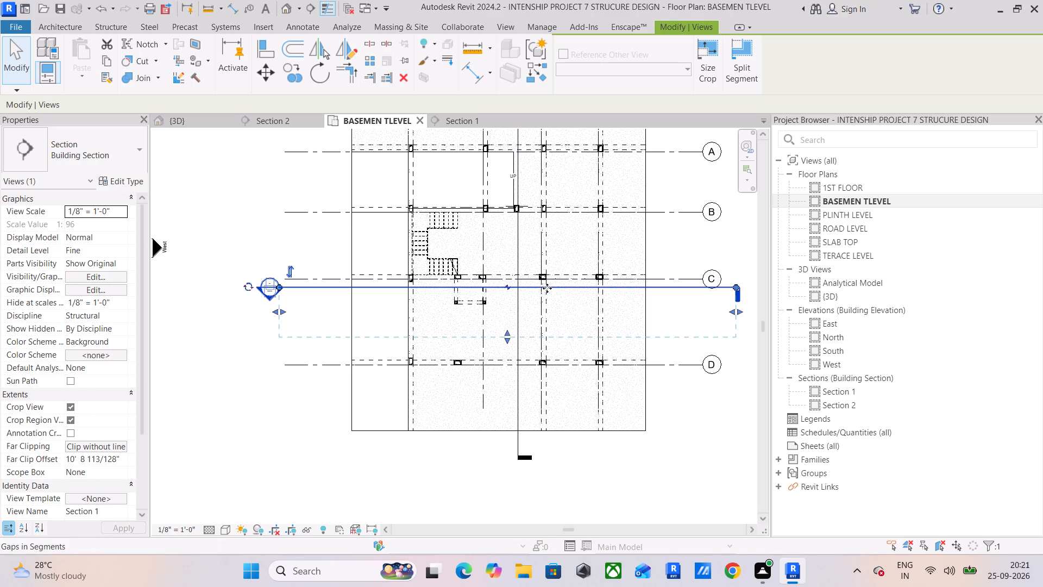
left_click_drag(547, 288, 550, 320)
left_click(291, 303)
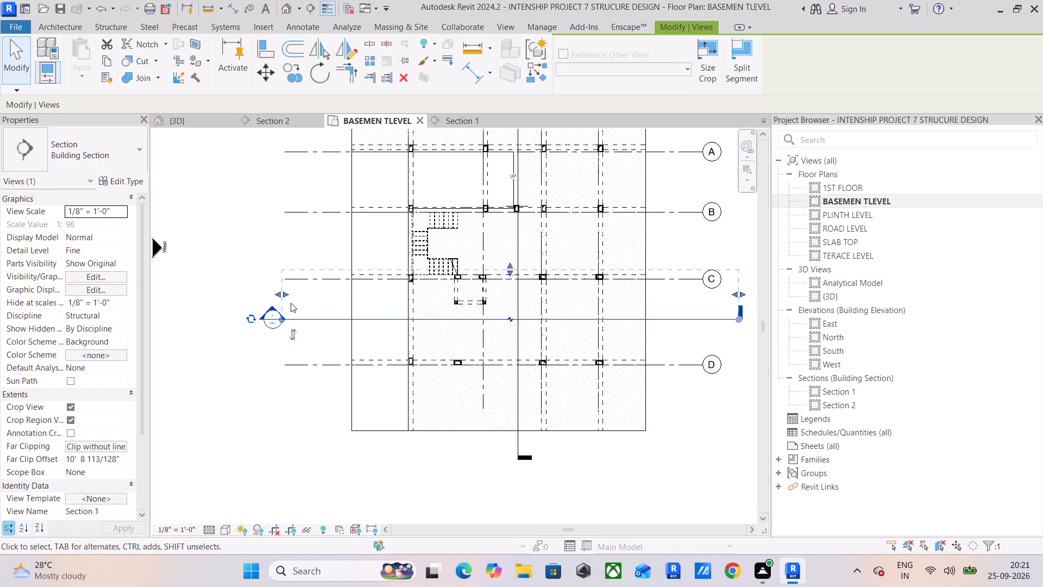
Shorten Section 1's view depth to about 6' 7 19/32" so it ends just south of grid C.
left_click_drag(509, 274, 507, 295)
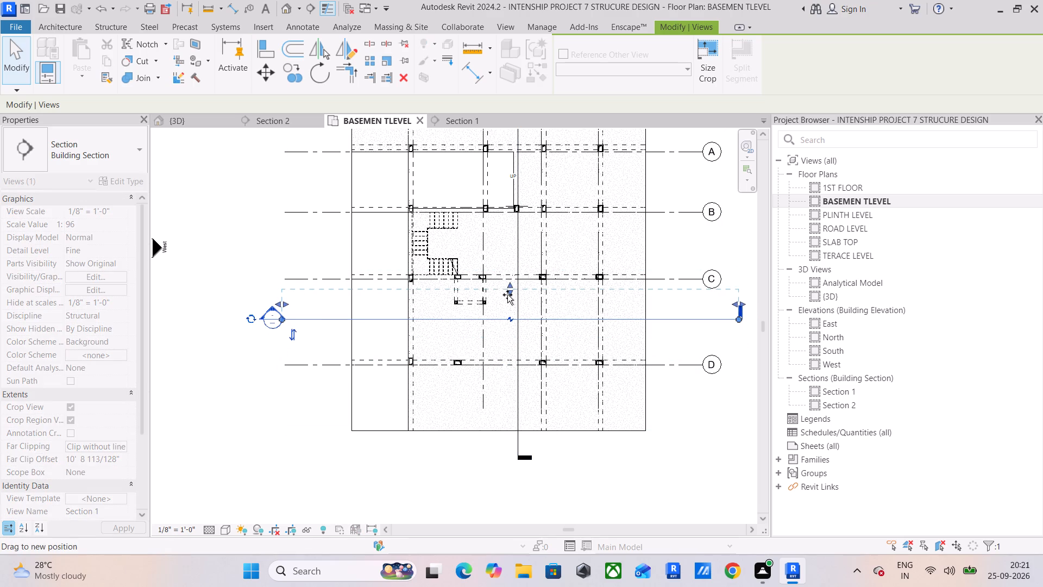
left_click_drag(507, 295, 507, 293)
Examine the two bare footings beside the reinforced footing in the Section 1 view.
left_click(472, 117)
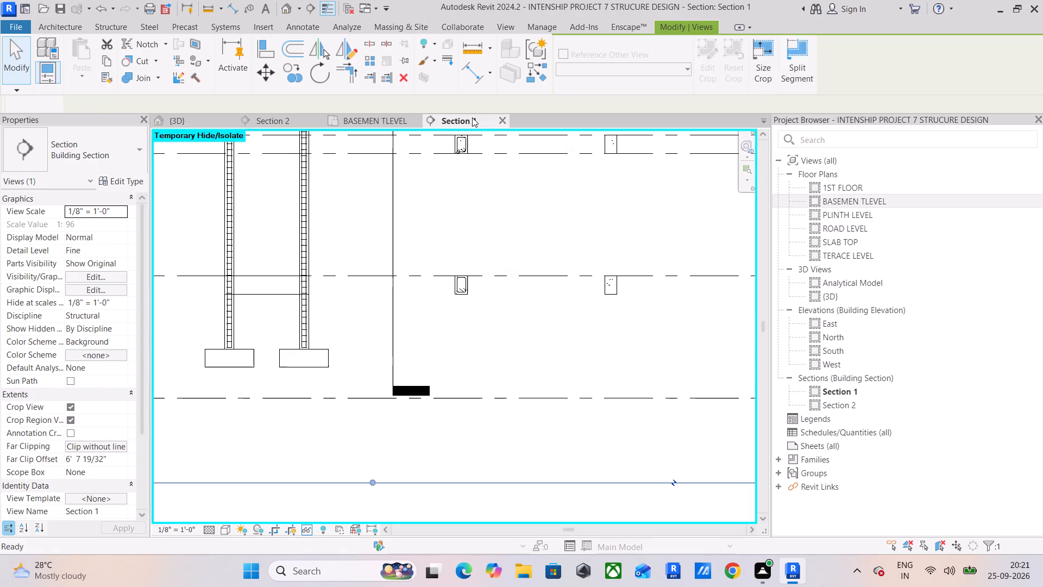
middle_click_drag(410, 304, 565, 303)
scroll(389, 340, "up", 4)
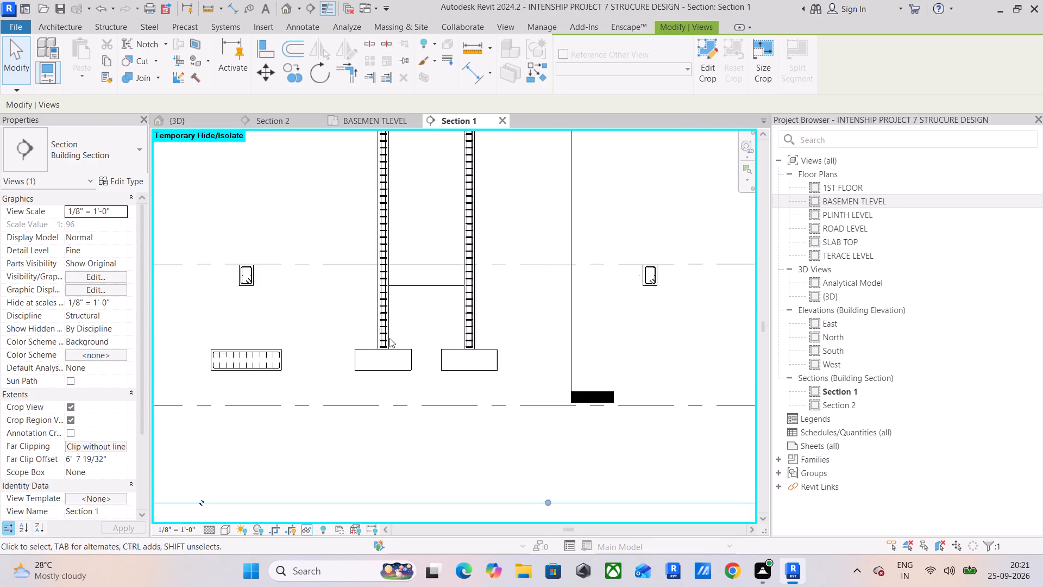
scroll(389, 338, "up", 2)
middle_click_drag(401, 329, 483, 282)
middle_click_drag(483, 282, 529, 304)
middle_click_drag(279, 366, 373, 355)
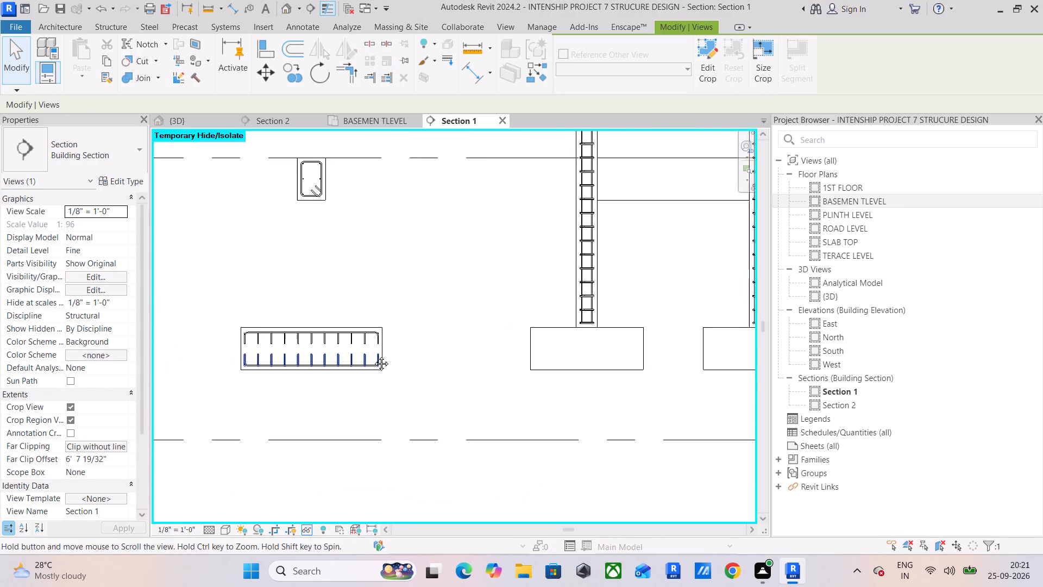
middle_click_drag(373, 355, 393, 355)
scroll(391, 341, "down", 13)
scroll(456, 332, "up", 6)
scroll(401, 330, "up", 6)
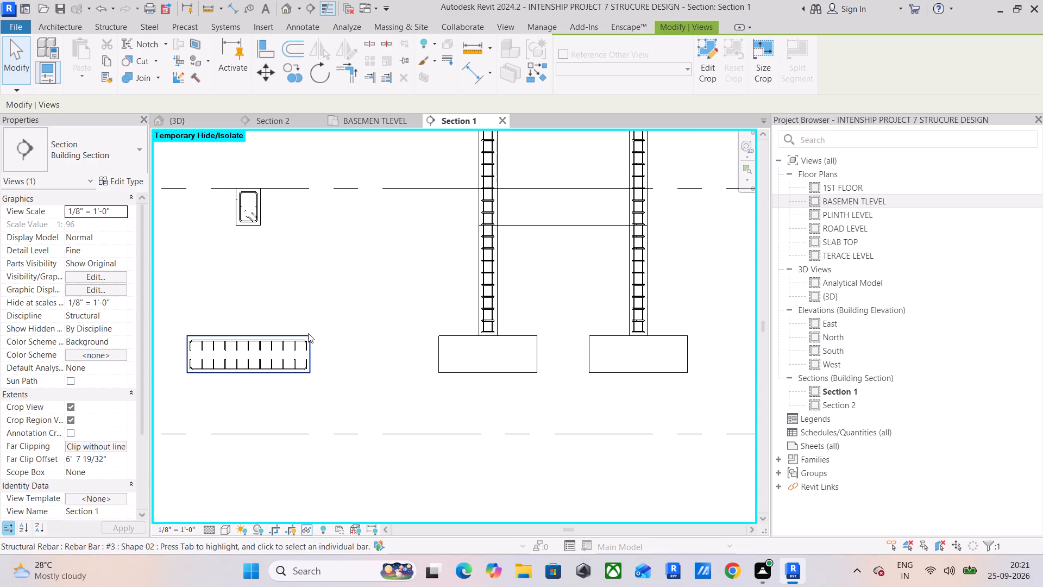
scroll(308, 333, "up", 6)
scroll(489, 356, "down", 4)
middle_click_drag(489, 355, 439, 367)
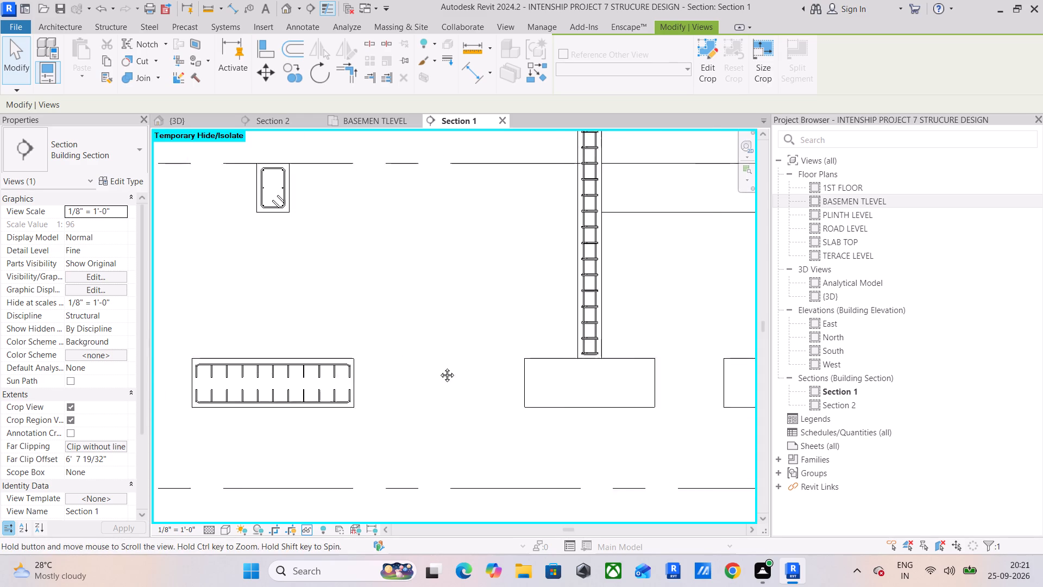
middle_click_drag(439, 367, 388, 364)
scroll(494, 356, "up", 5)
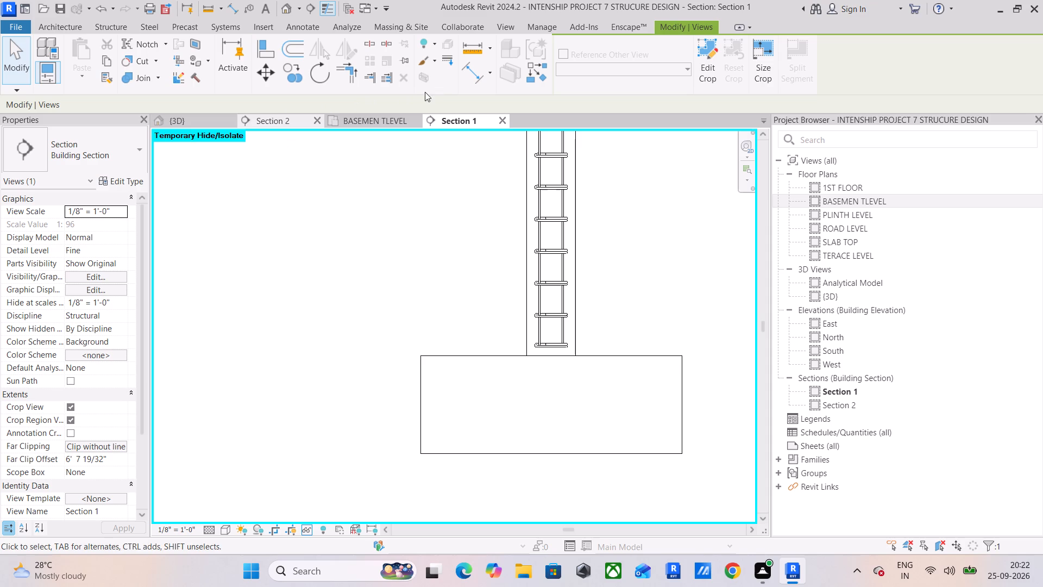
Check the rebar cover setting of the western bare footing.
left_click(102, 26)
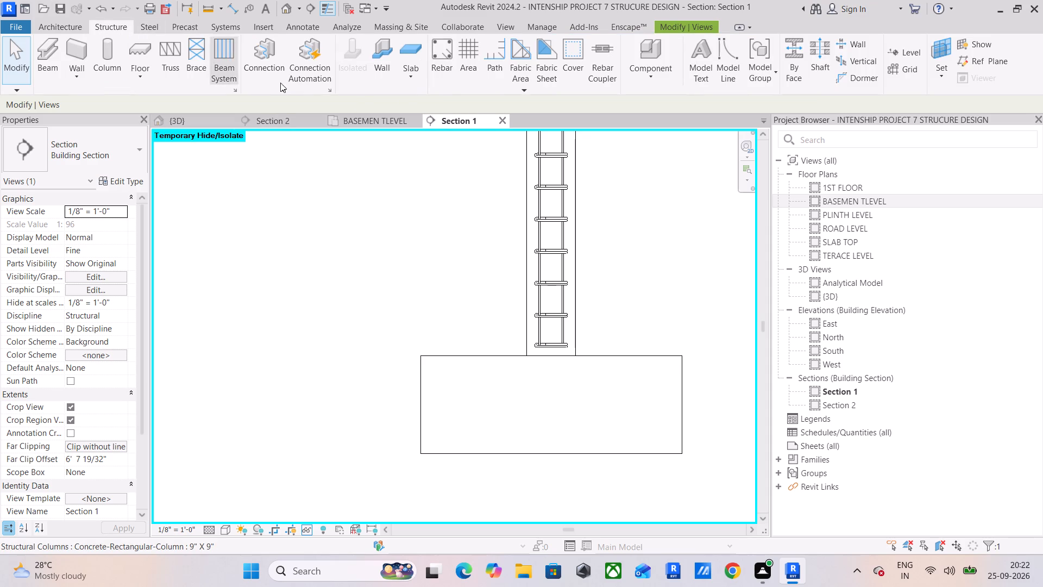
left_click(571, 62)
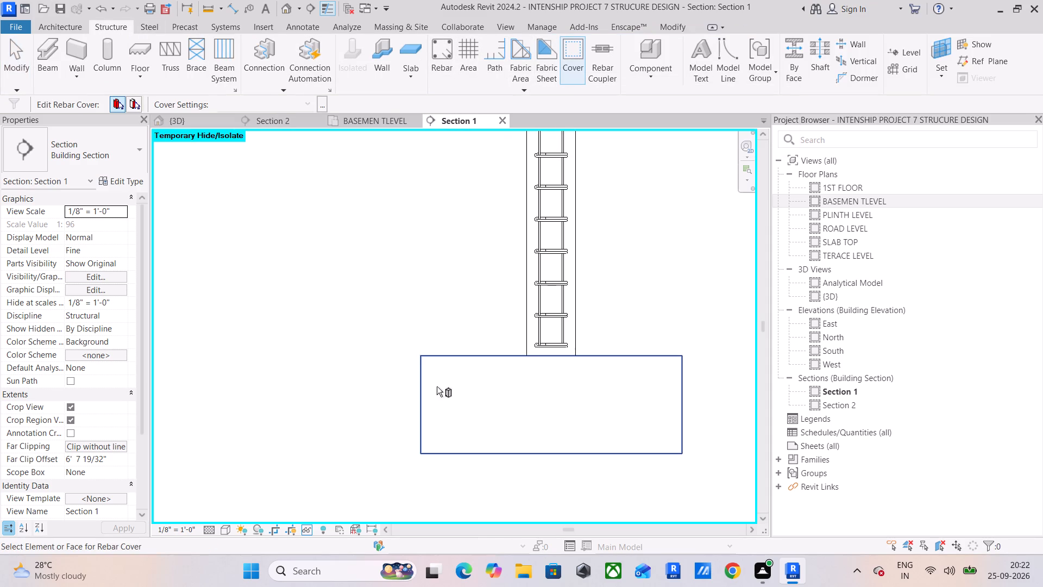
left_click(451, 355)
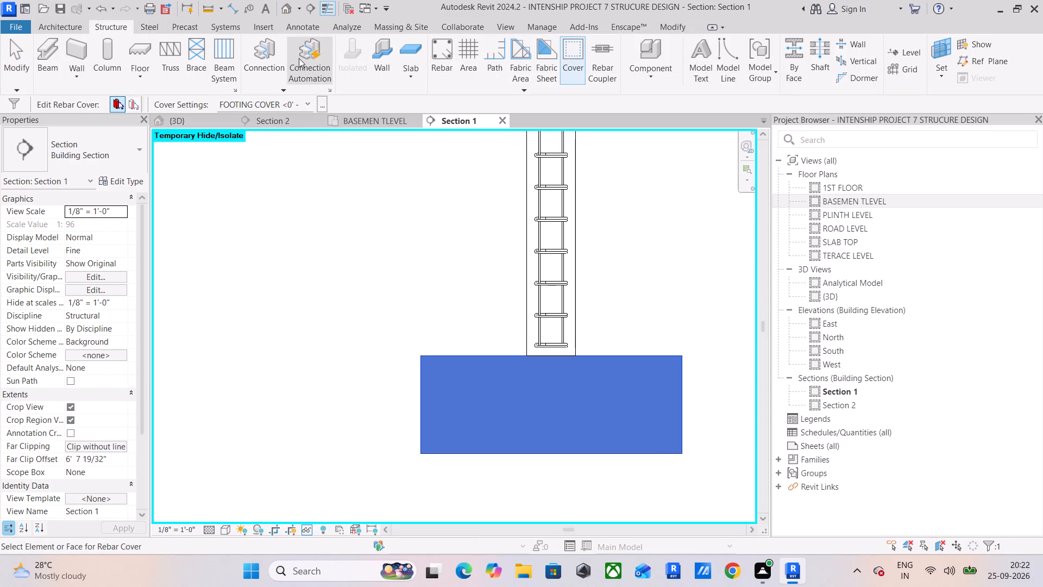
Place a #3 shape 02 rebar along the western bare footing's bottom cover, parallel to the work plane at the far cover reference.
left_click(435, 55)
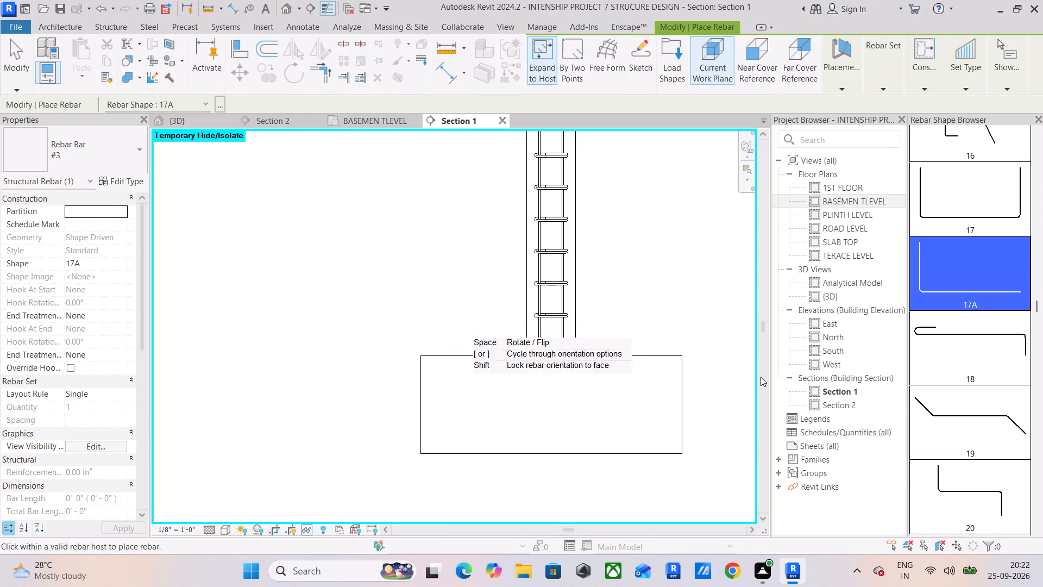
scroll(1007, 306, "down", 1)
scroll(955, 293, "up", 18)
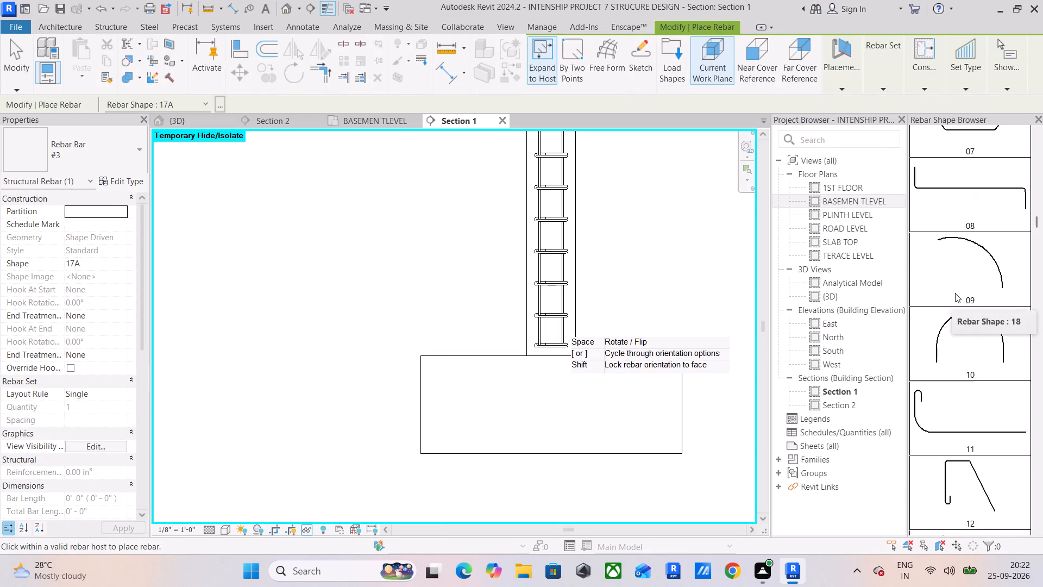
scroll(955, 293, "up", 18)
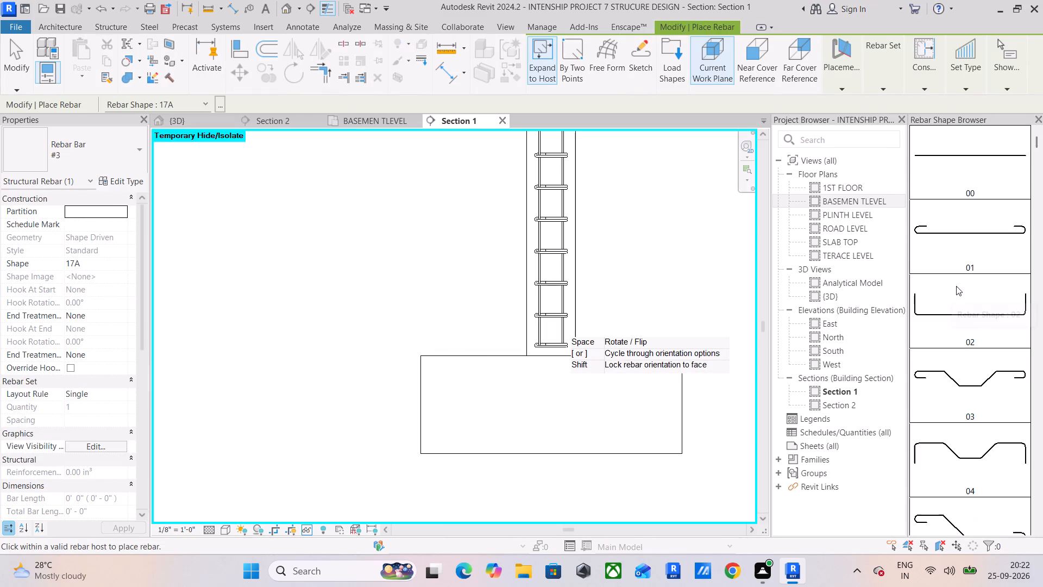
left_click(956, 311)
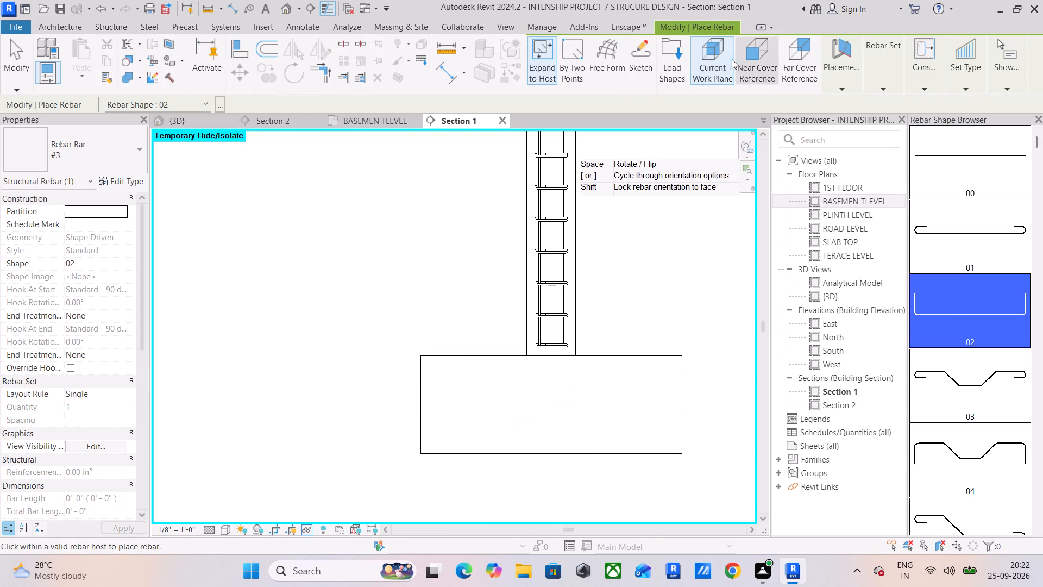
left_click(849, 87)
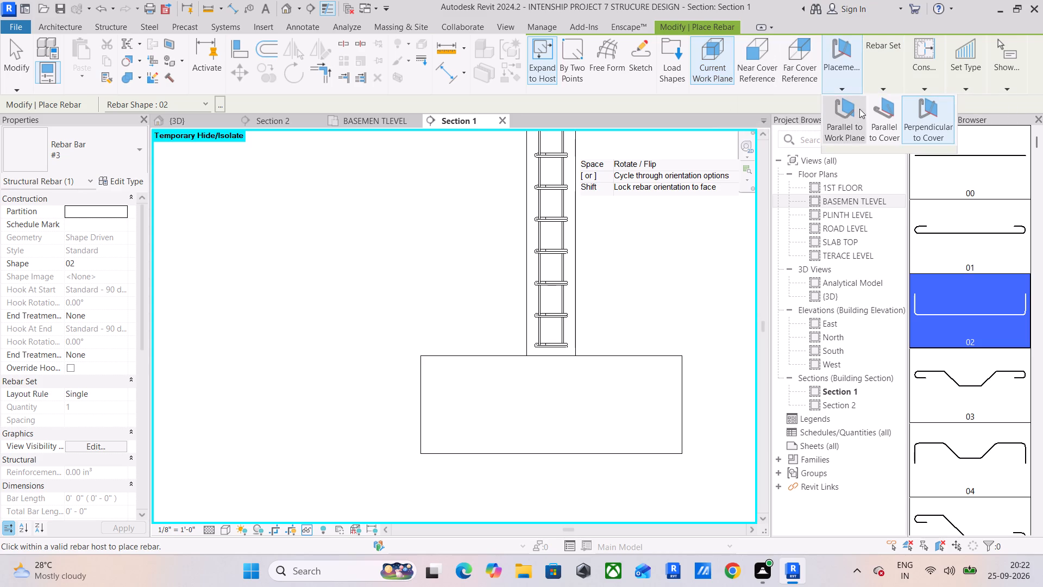
left_click(841, 114)
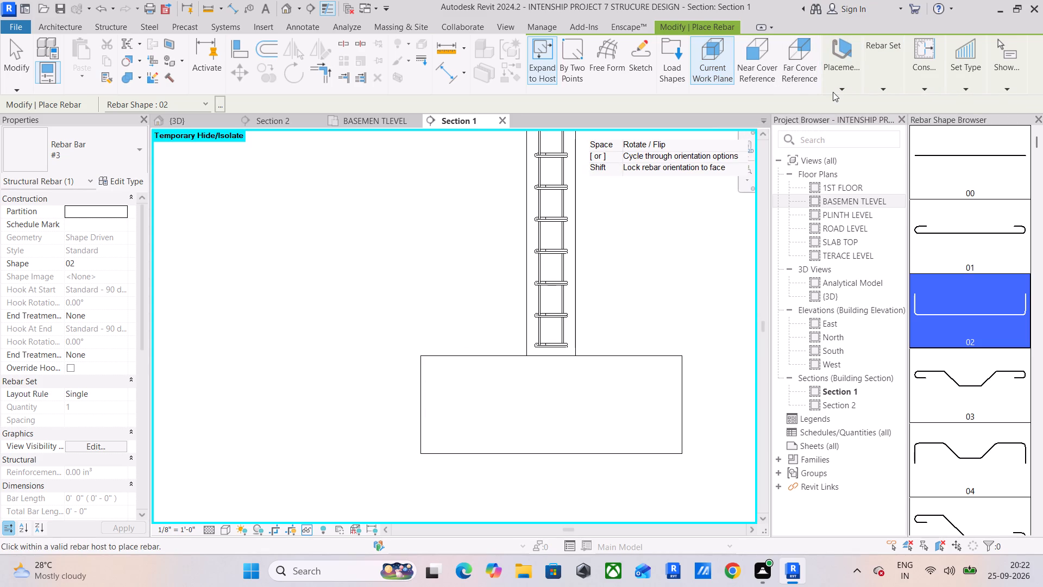
left_click(846, 84)
left_click(925, 118)
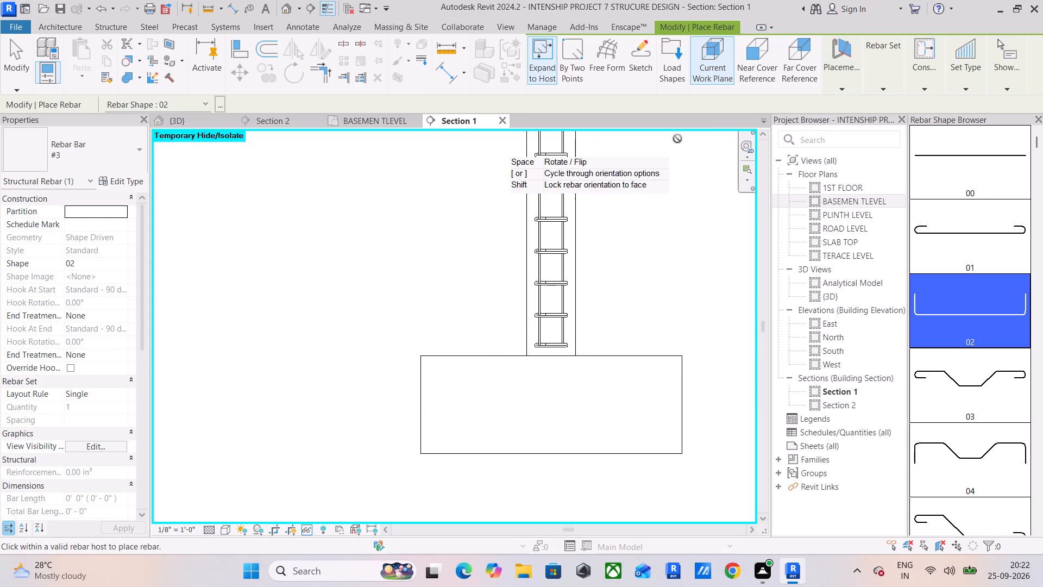
left_click(797, 63)
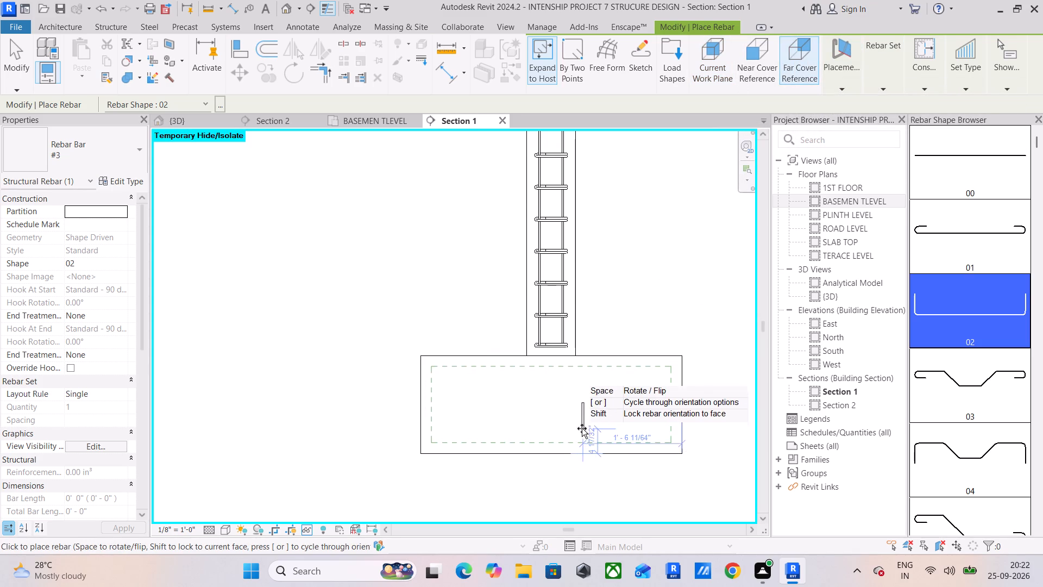
left_click(846, 81)
left_click(845, 127)
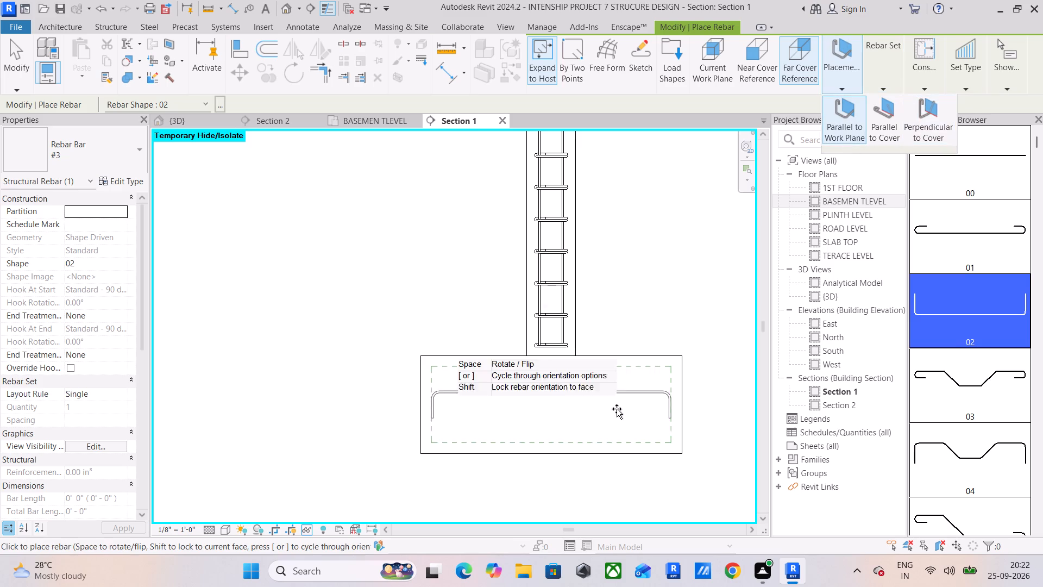
scroll(604, 440, "up", 7)
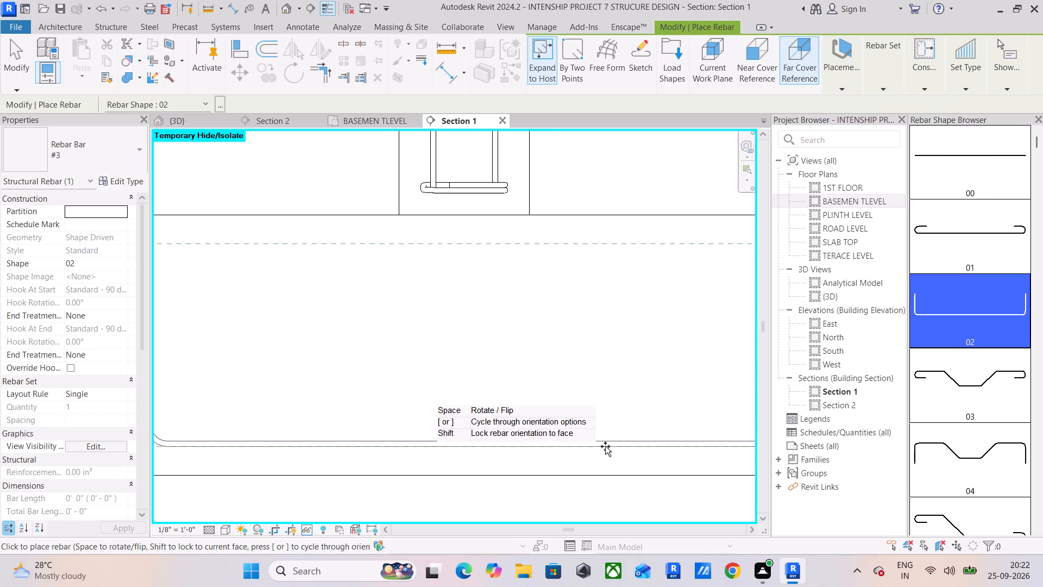
left_click(611, 444)
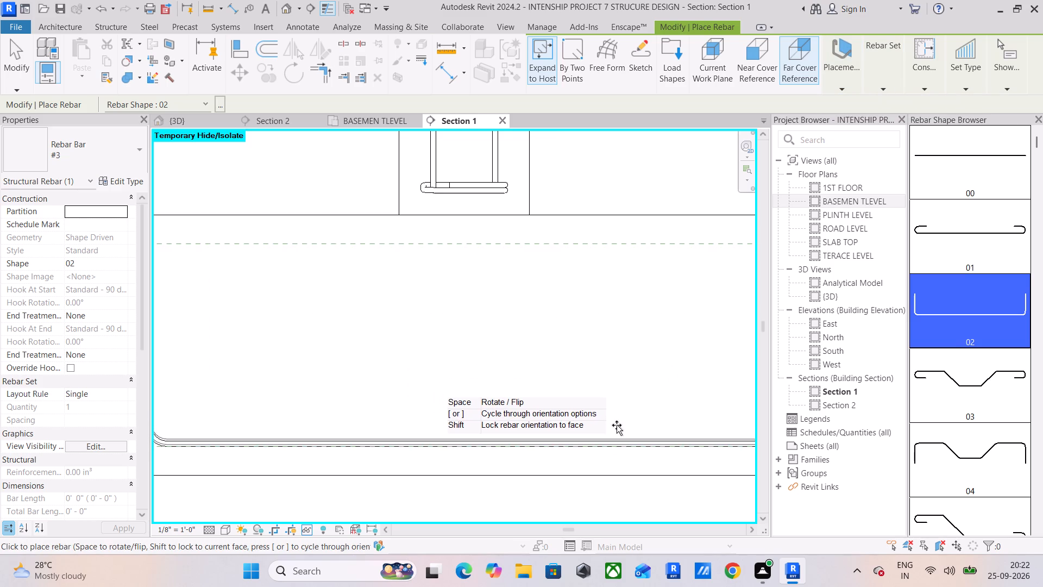
Place a matching shape 02 rebar along the top cover of the same footing, with its legs pointing down.
middle_click_drag(576, 247, 651, 261)
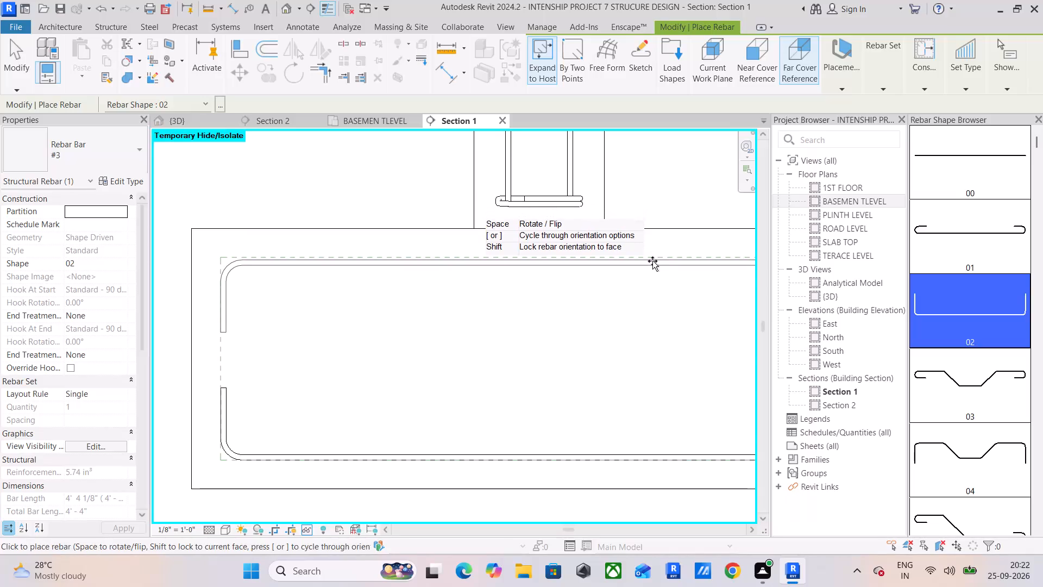
left_click(652, 261)
scroll(629, 301, "down", 5)
middle_click_drag(629, 301, 602, 320)
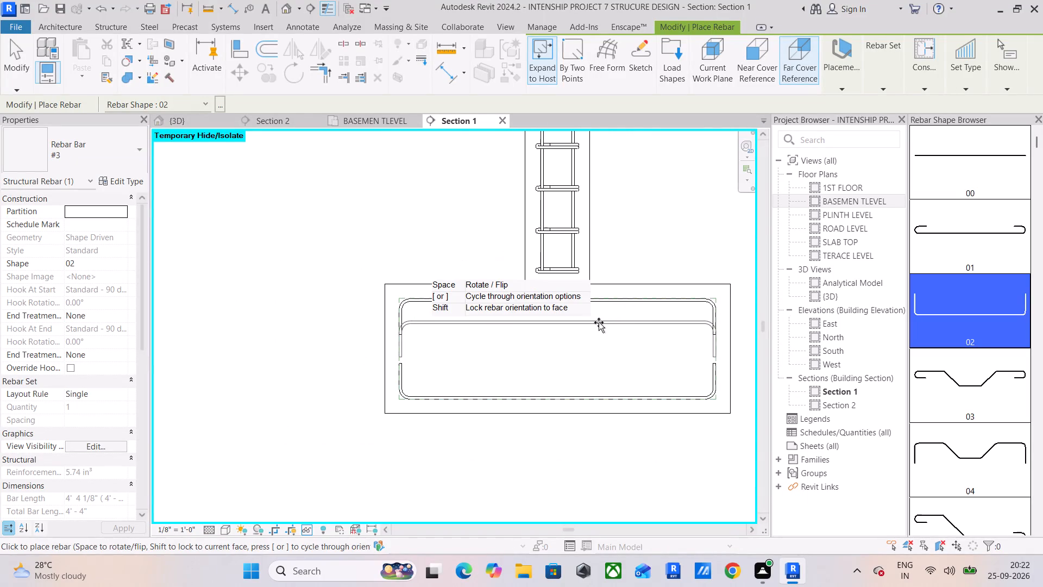
key("Escape")
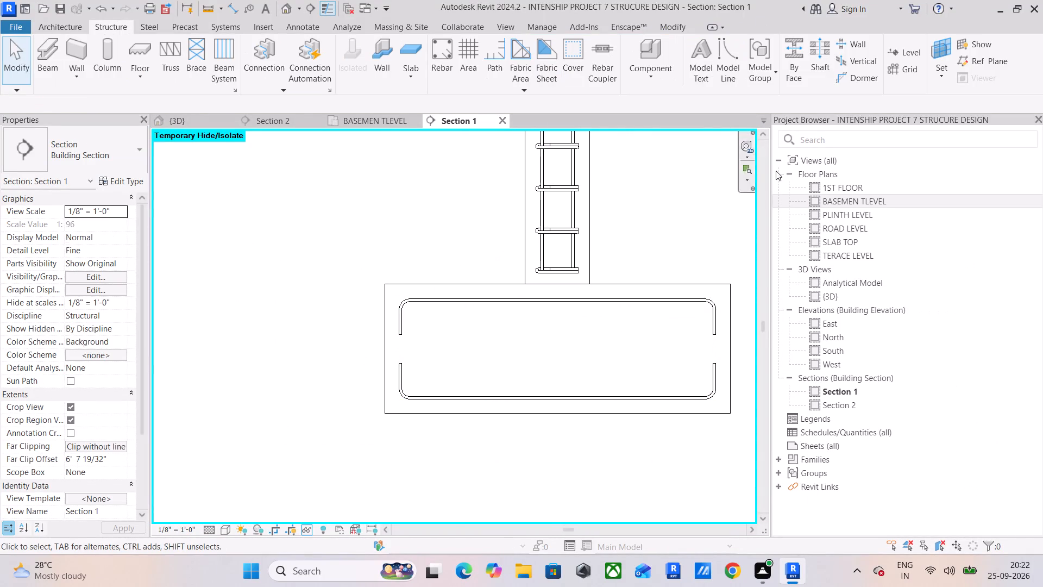
Set the footing's top lengthwise bar to a Maximum Spacing layout at 150 mm.
left_click(621, 297)
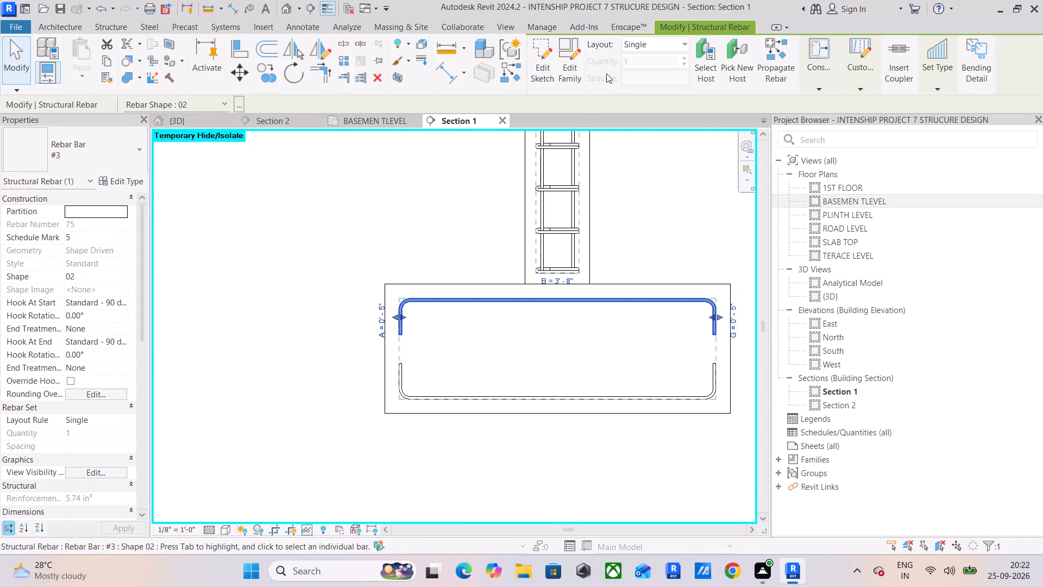
left_click(662, 202)
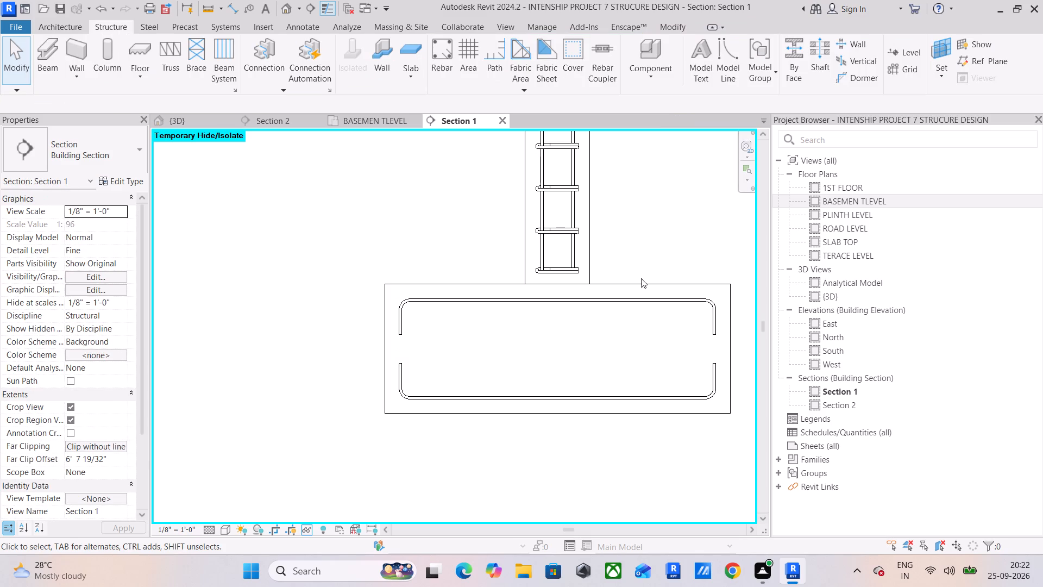
left_click(639, 301)
left_click(657, 43)
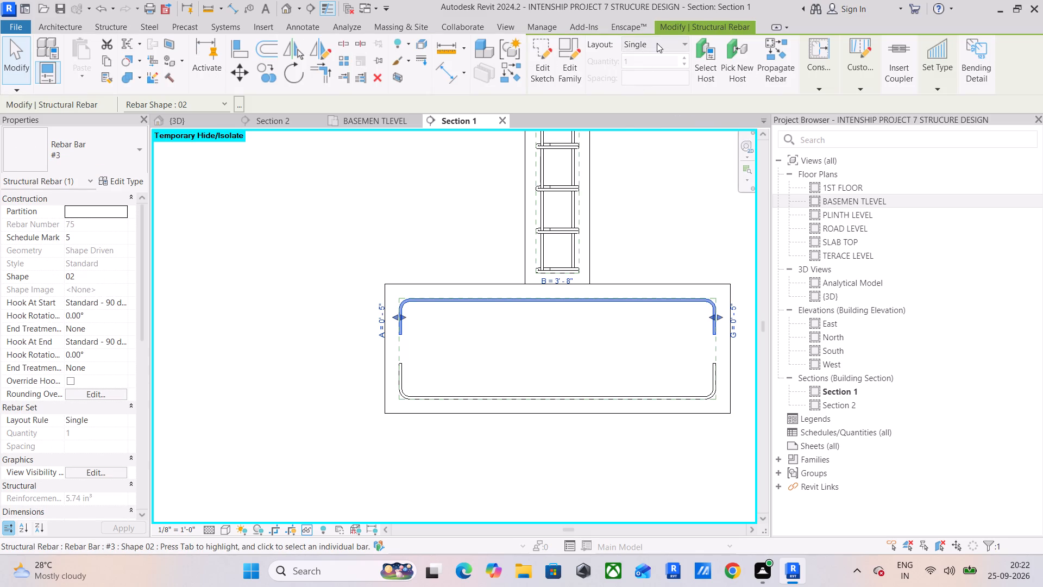
left_click(664, 95)
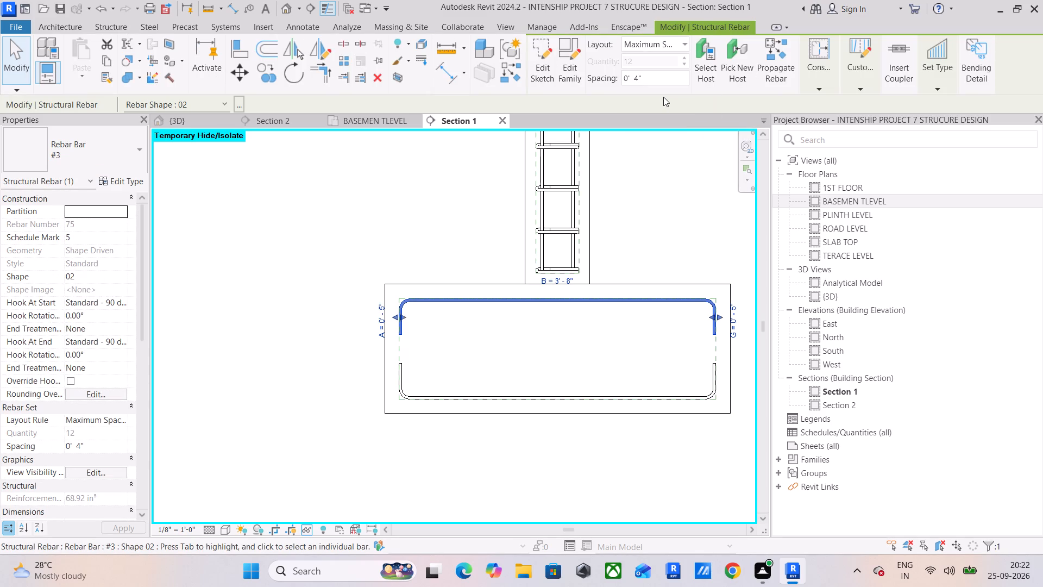
left_click(668, 82)
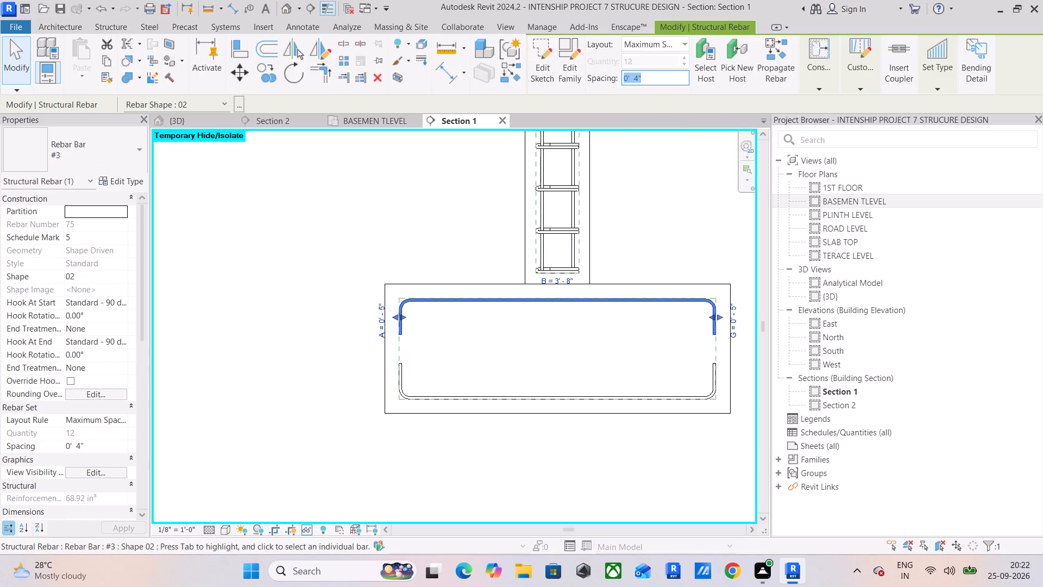
type("150")
type("MM")
key("Return")
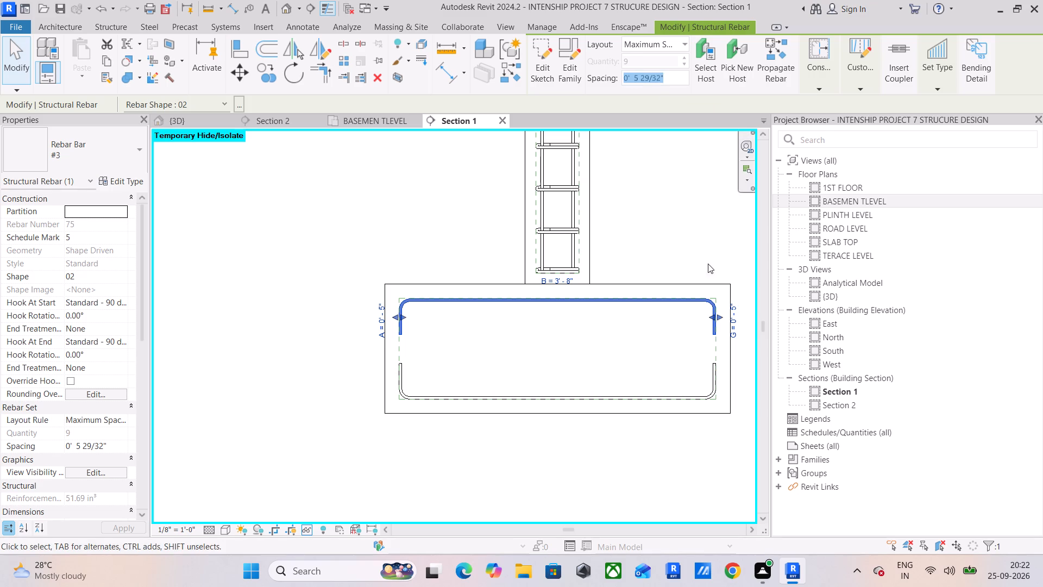
Set the footing's bottom lengthwise bar to a Maximum Spacing layout at 150 mm.
left_click(590, 396)
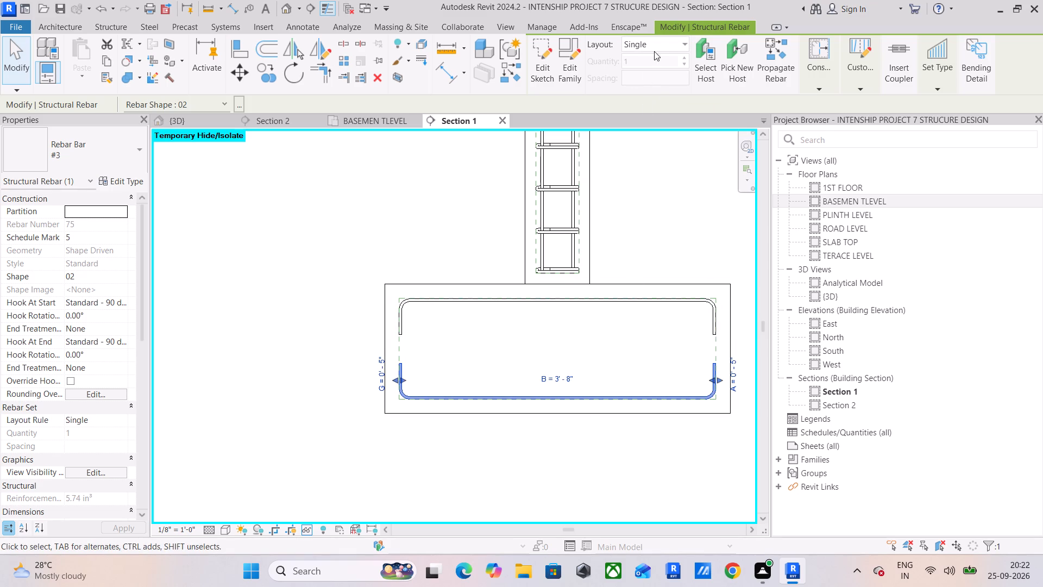
left_click(657, 44)
left_click(663, 90)
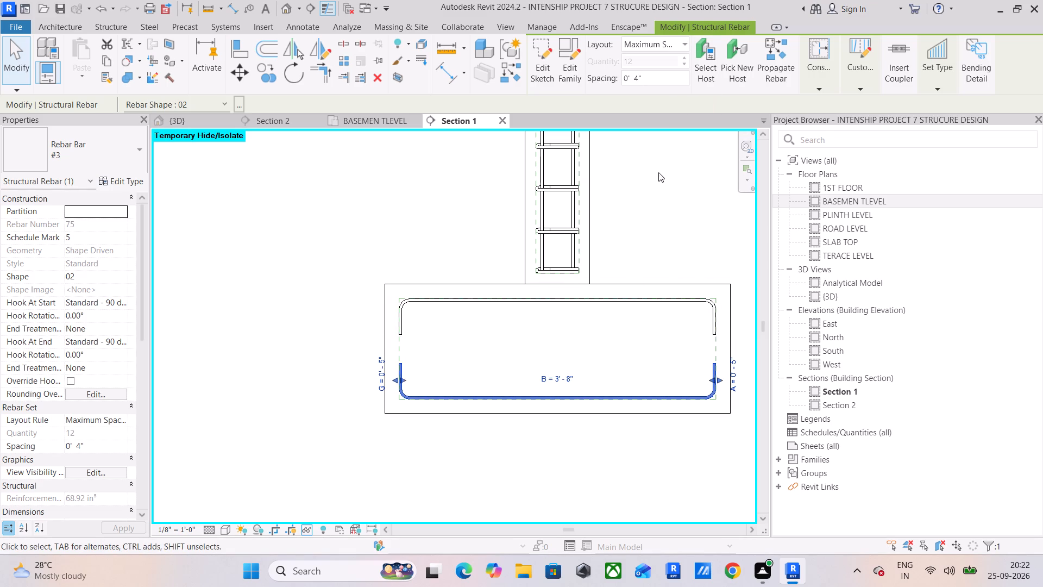
left_click(664, 81)
type("150")
type("MM")
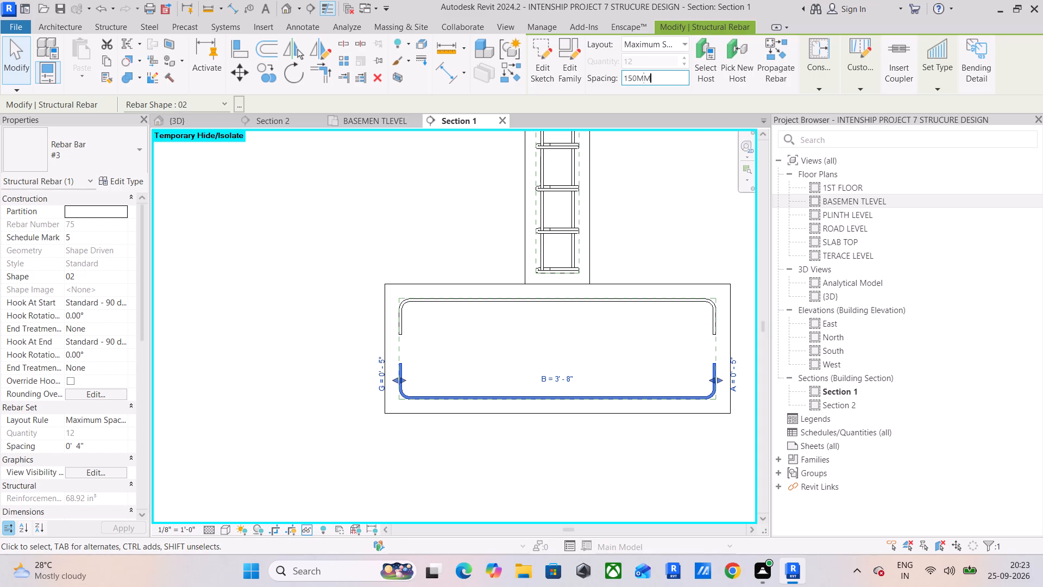
key("Return")
left_click(652, 222)
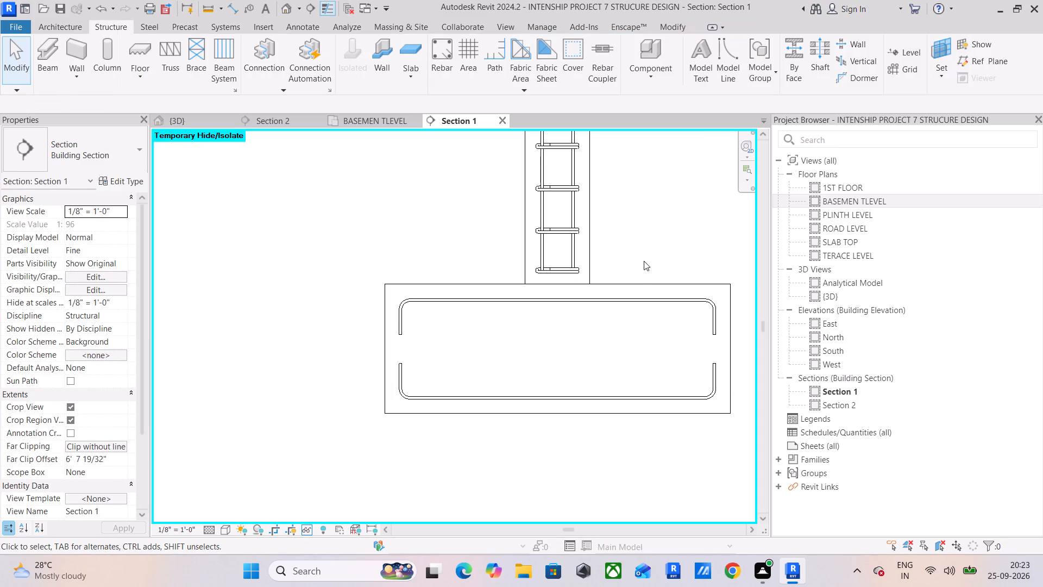
Place two shape 02 bars perpendicular to cover near the footing's east end, one against the top bar and one against the bottom bar.
middle_click_drag(637, 279, 620, 290)
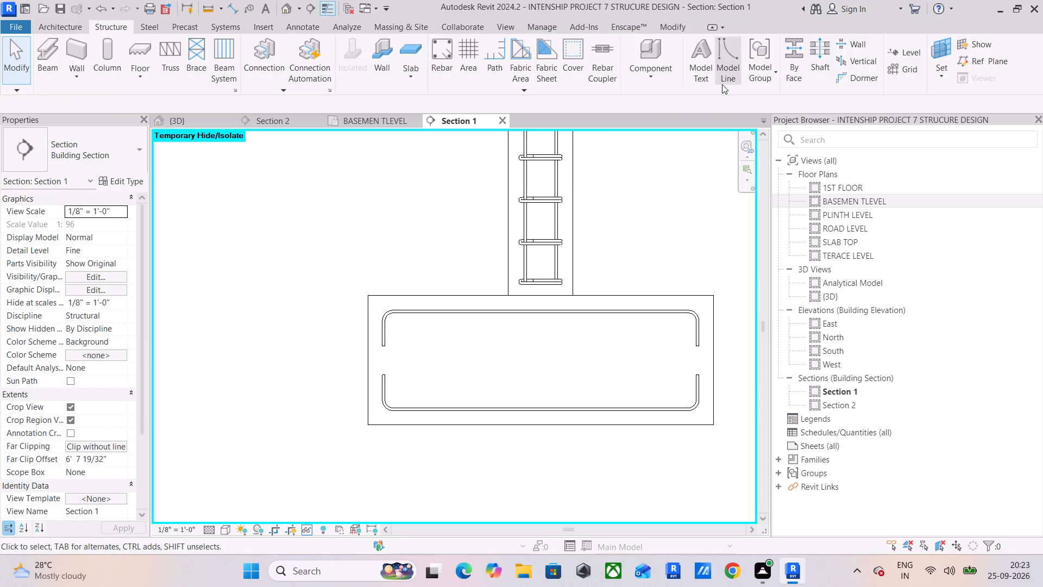
left_click(431, 68)
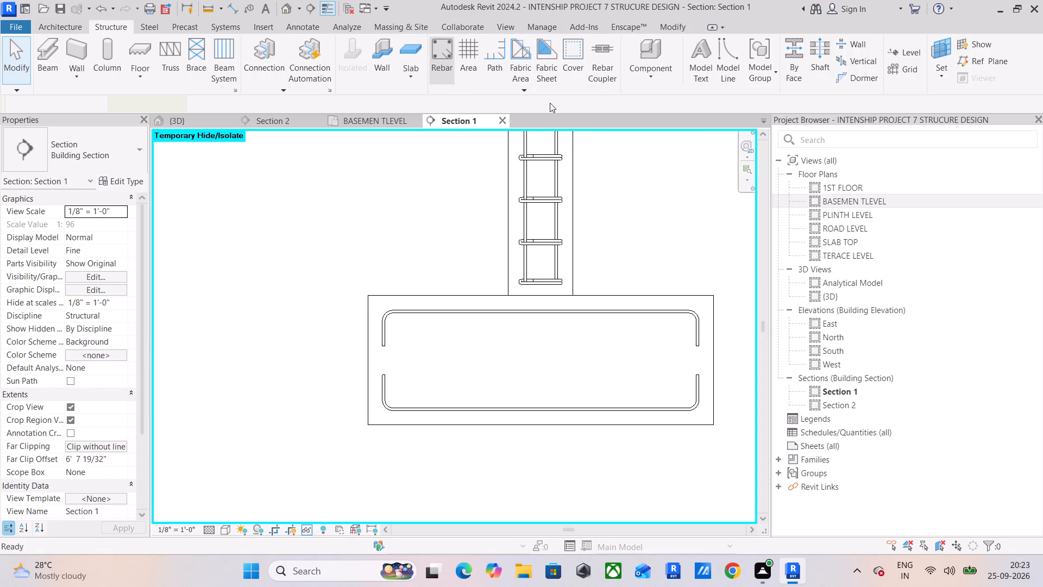
left_click(843, 86)
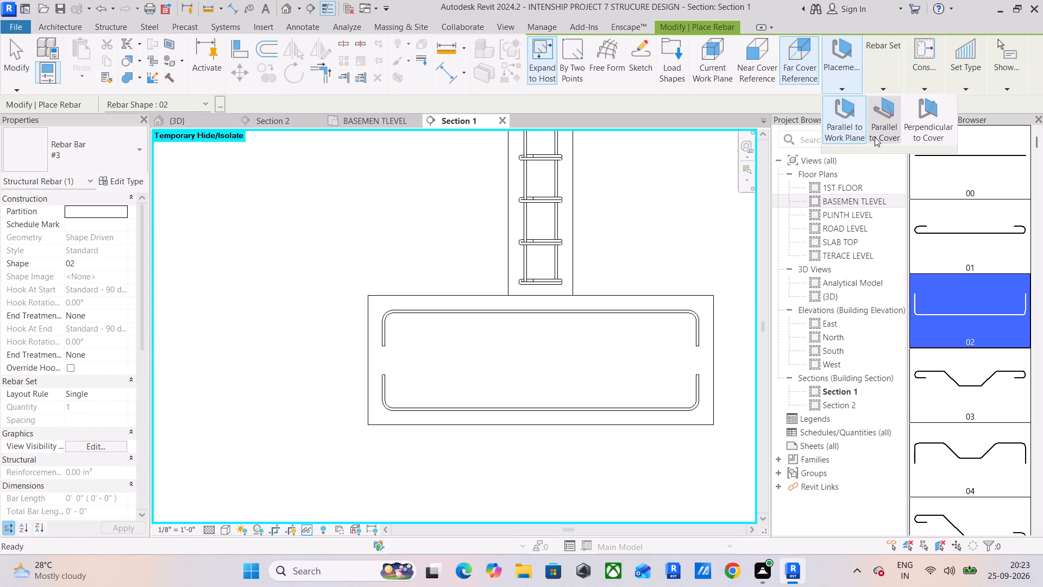
left_click(942, 123)
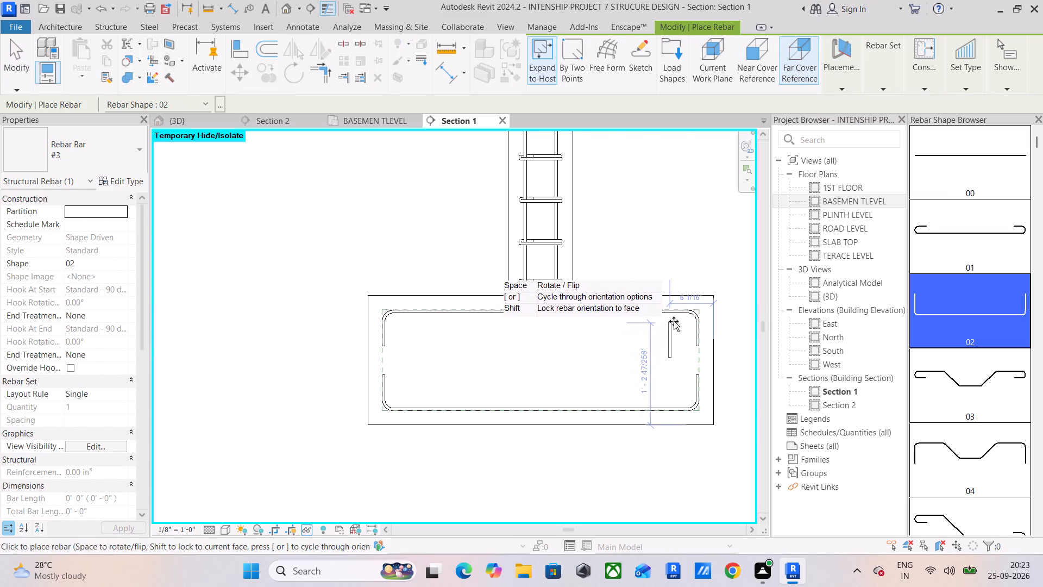
scroll(678, 320, "up", 6)
left_click(682, 301)
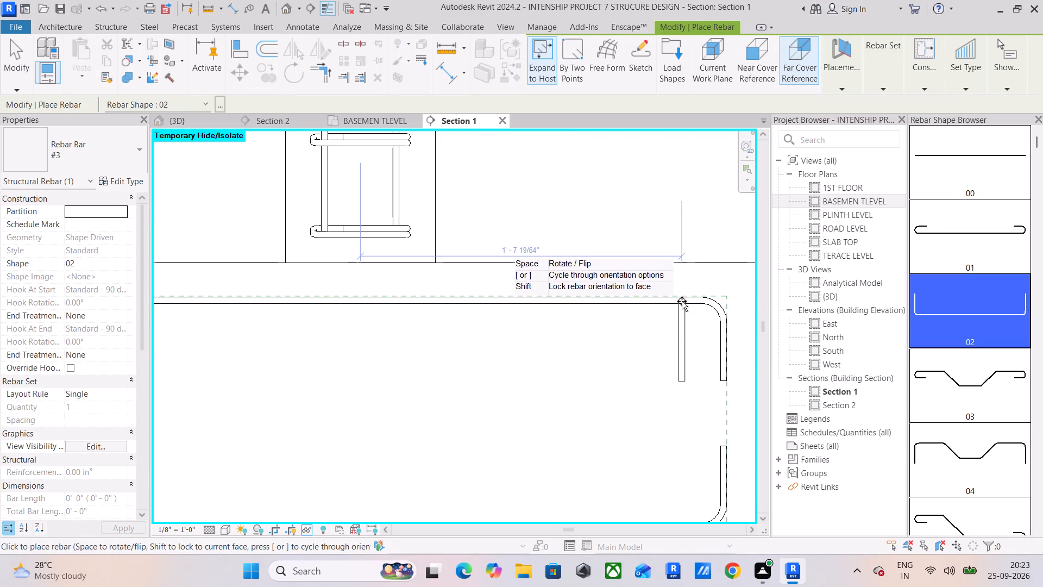
middle_click_drag(679, 346, 657, 221)
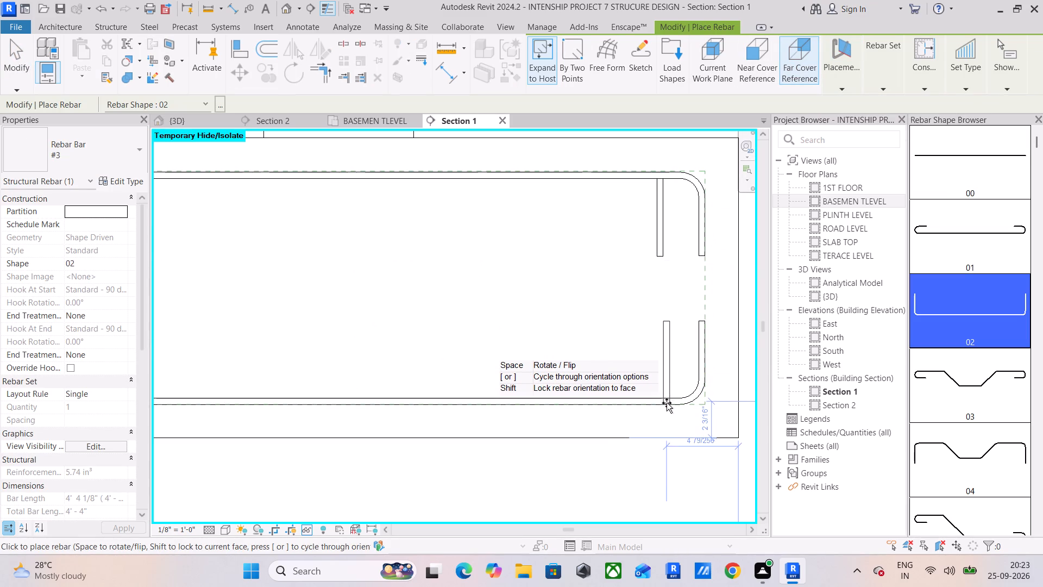
left_click(667, 403)
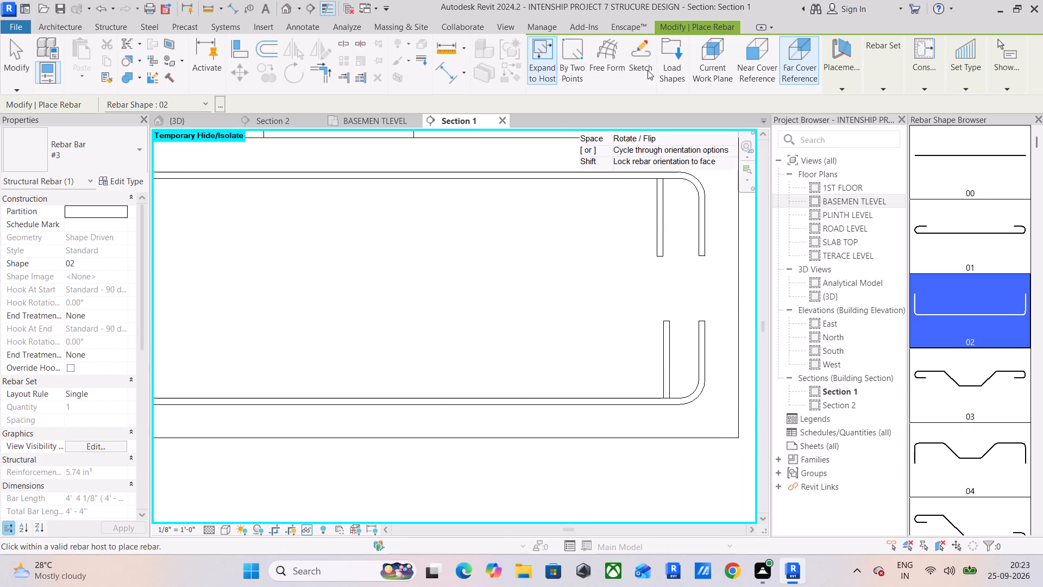
left_click(12, 67)
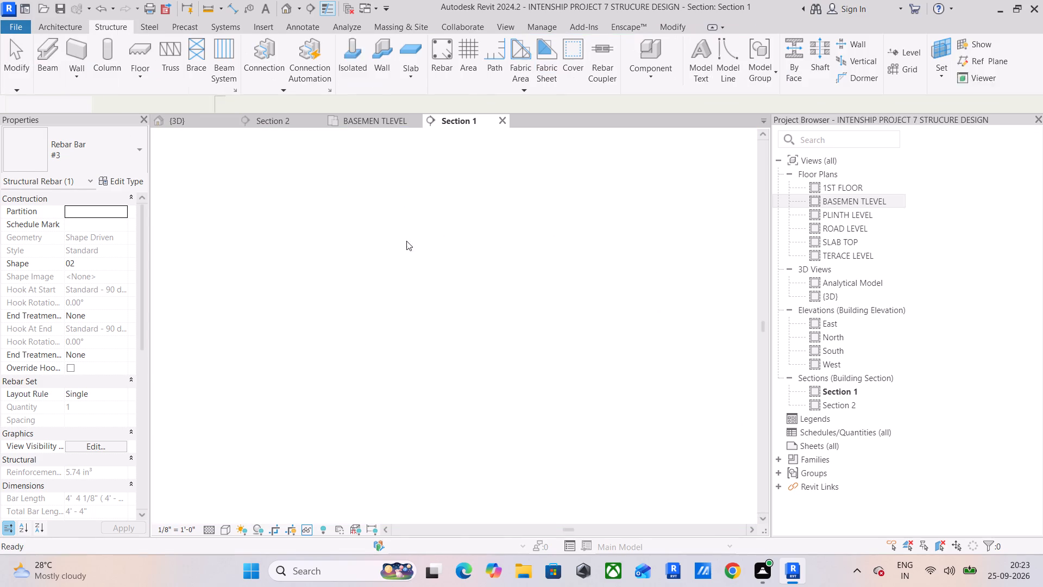
Set the footing's top crosswise bar to a Maximum Spacing layout at 150 mm.
left_click(668, 225)
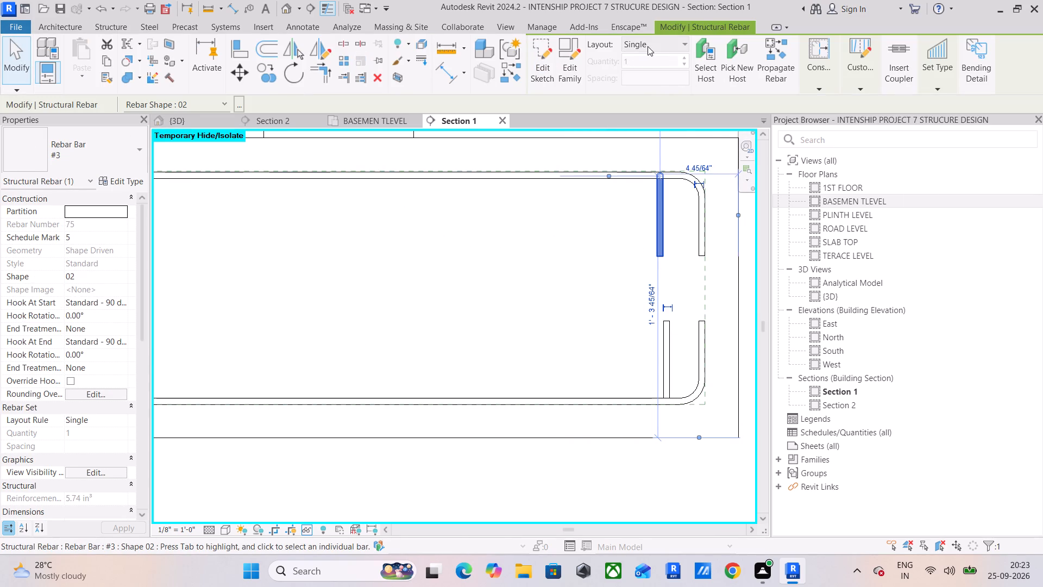
left_click(648, 46)
left_click(651, 91)
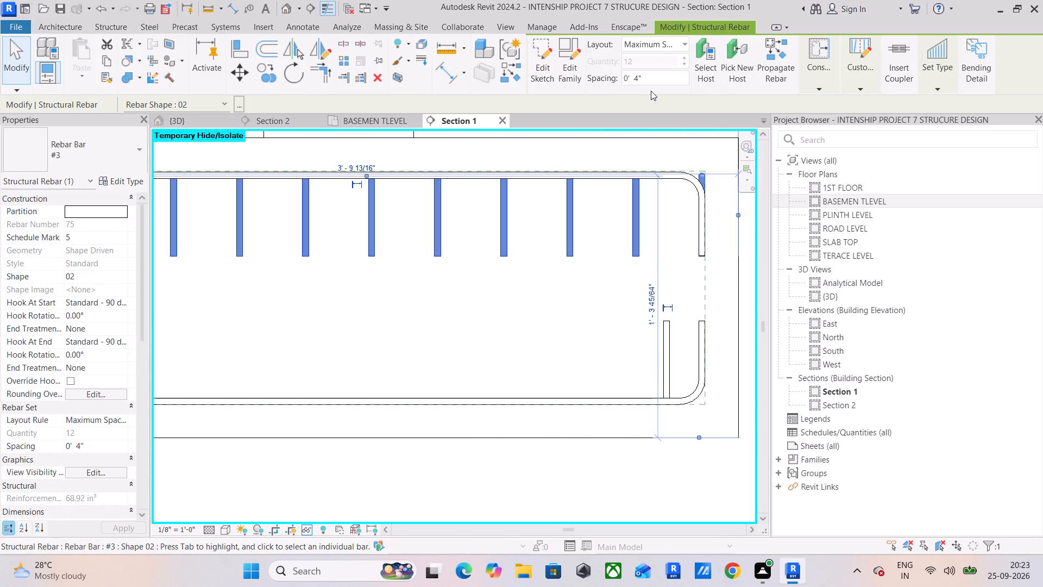
left_click(663, 83)
type("150")
type("MM")
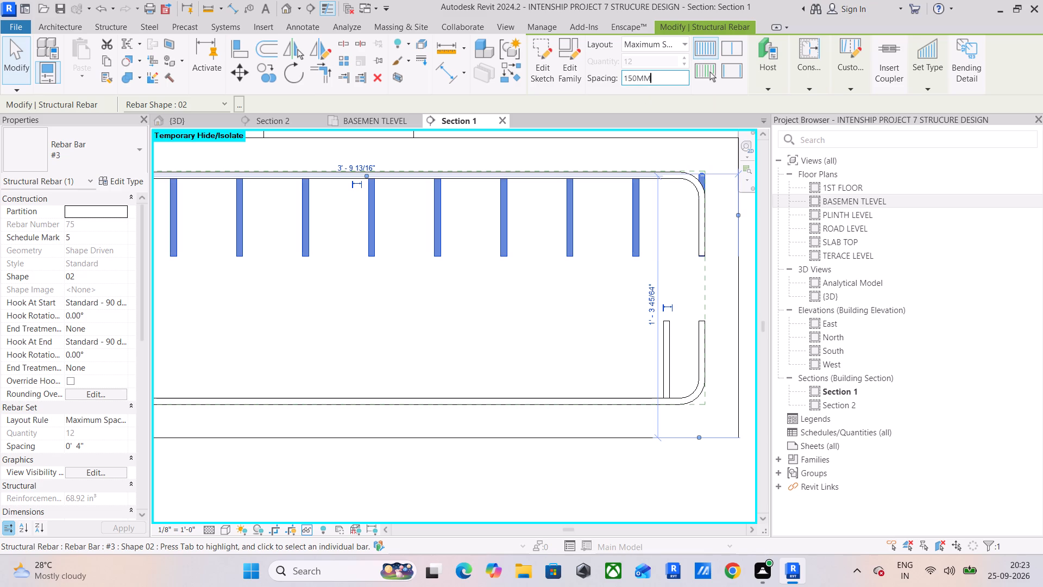
key("Return")
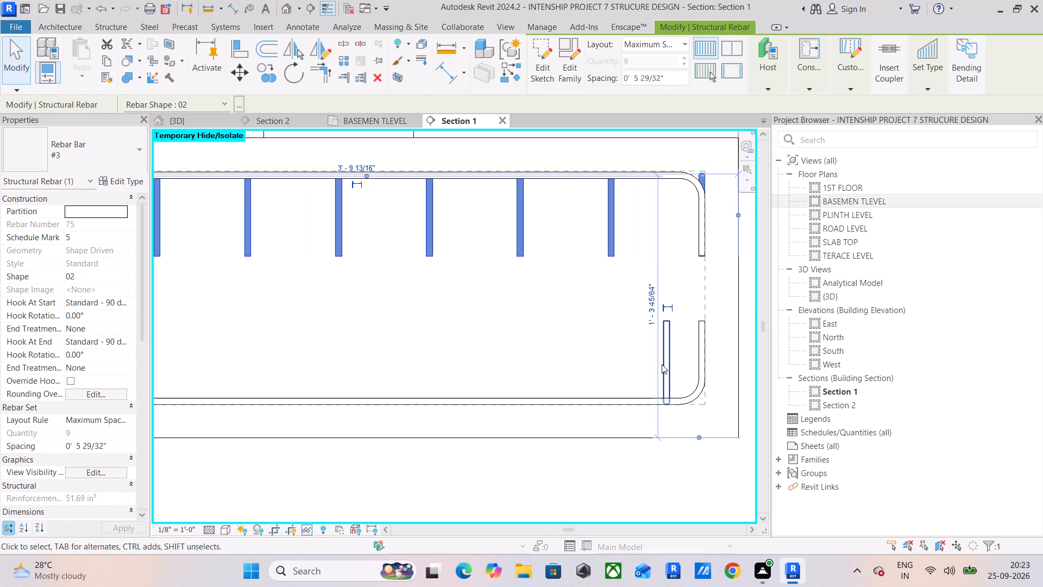
Set the footing's bottom crosswise bar to a Maximum Spacing layout at 150 mm.
left_click(664, 369)
left_click(673, 47)
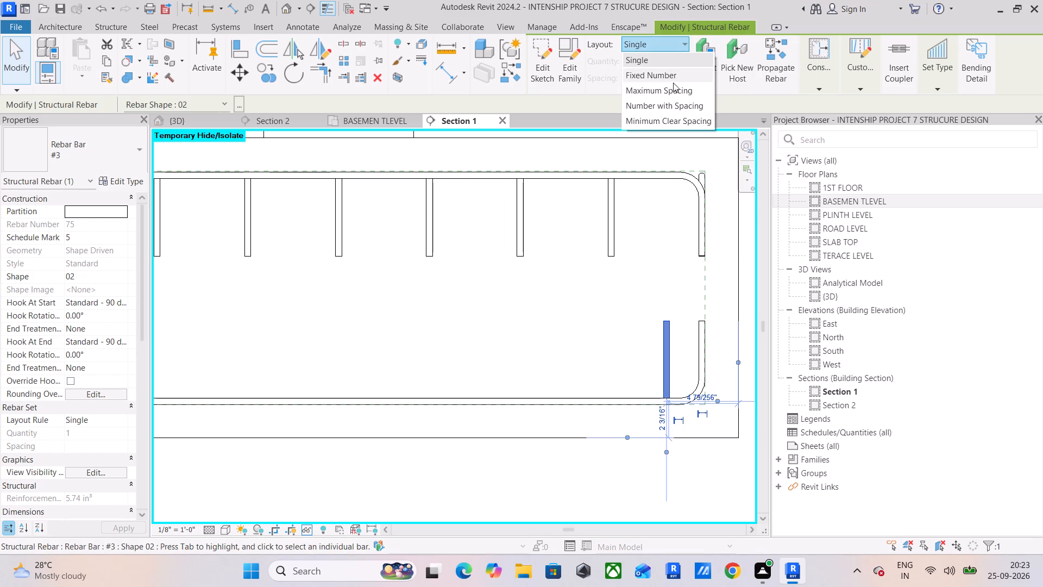
left_click(673, 86)
left_click(673, 79)
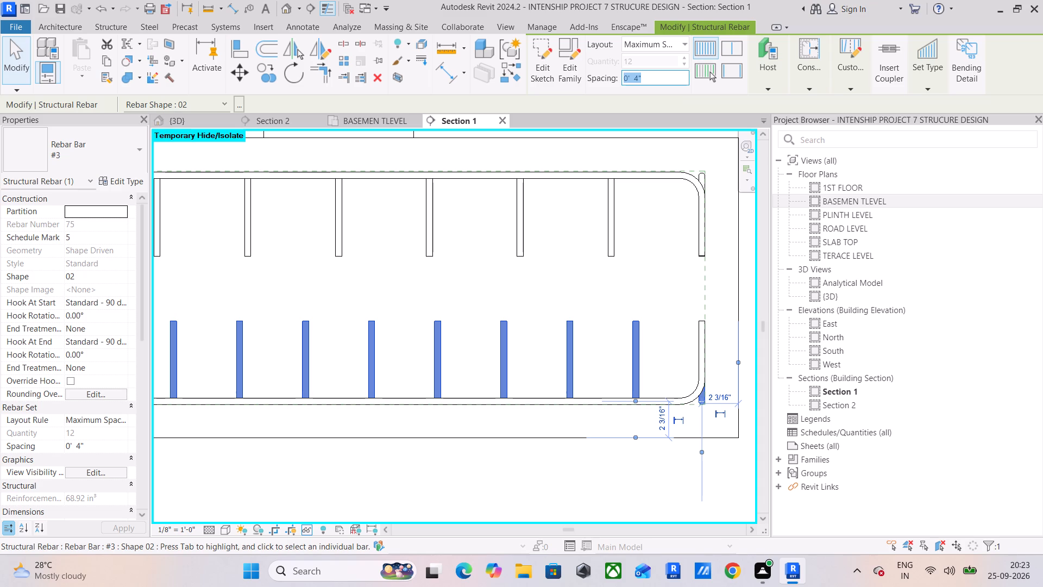
type("150MM")
key("Return")
left_click(655, 277)
Examine the finished footing mats and the column bars above them in Section 1, and compare with the footings in 3D.
scroll(655, 271, "down", 6)
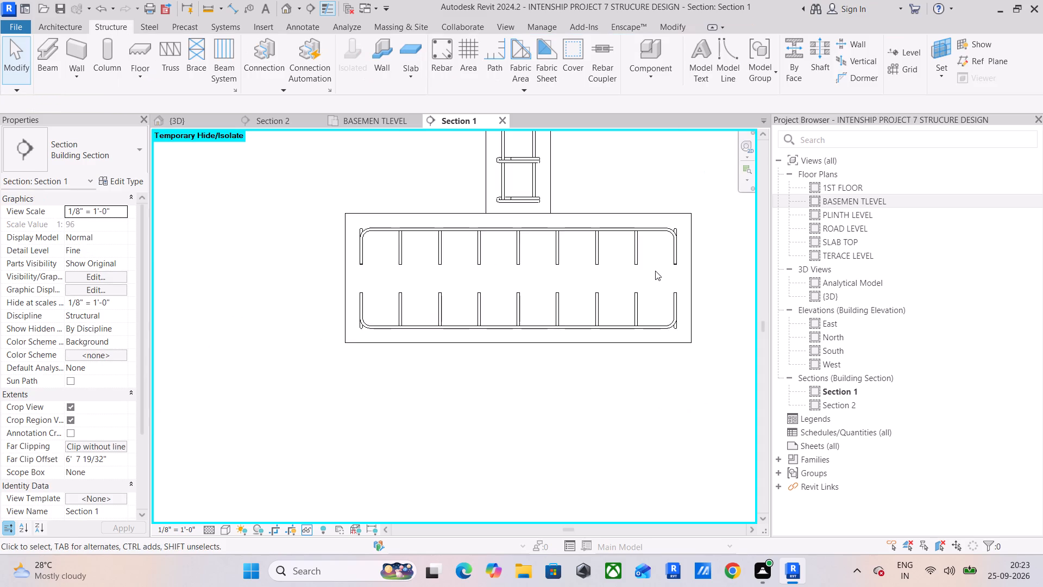
middle_click_drag(655, 271, 702, 311)
scroll(556, 234, "up", 4)
middle_click_drag(556, 234, 541, 244)
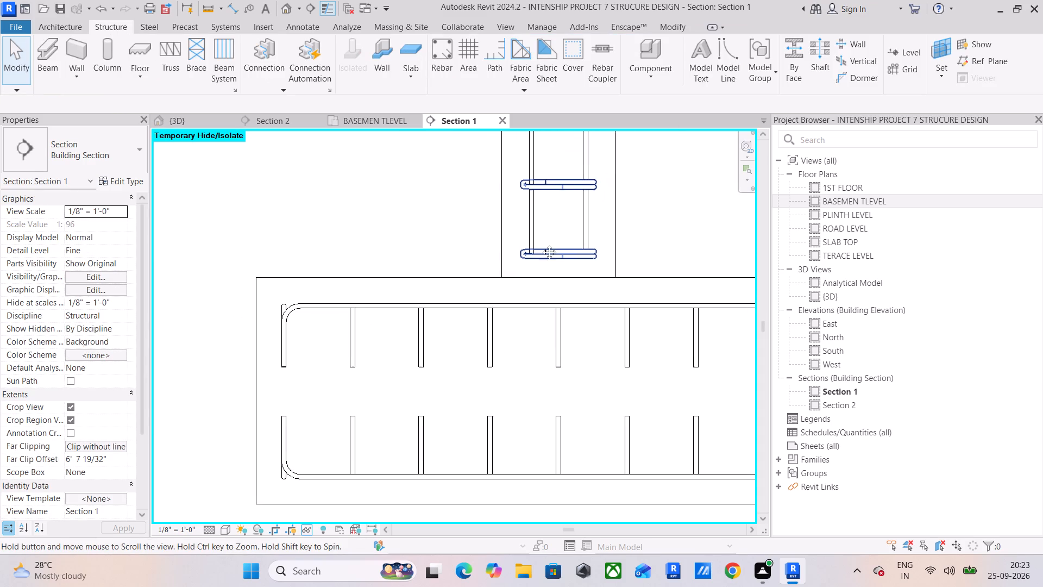
middle_click_drag(541, 244, 499, 217)
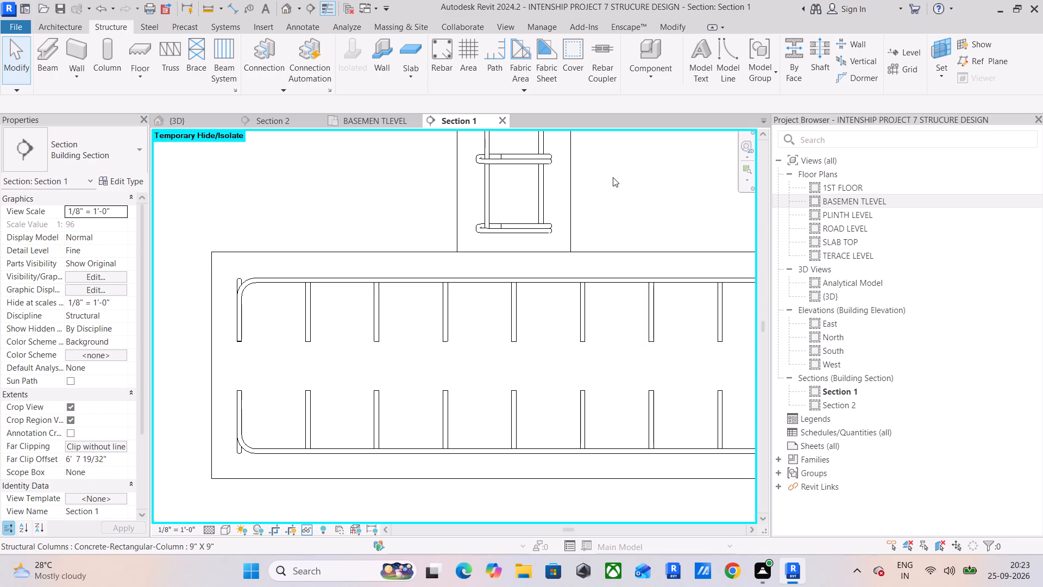
left_click(613, 177)
left_click(569, 222)
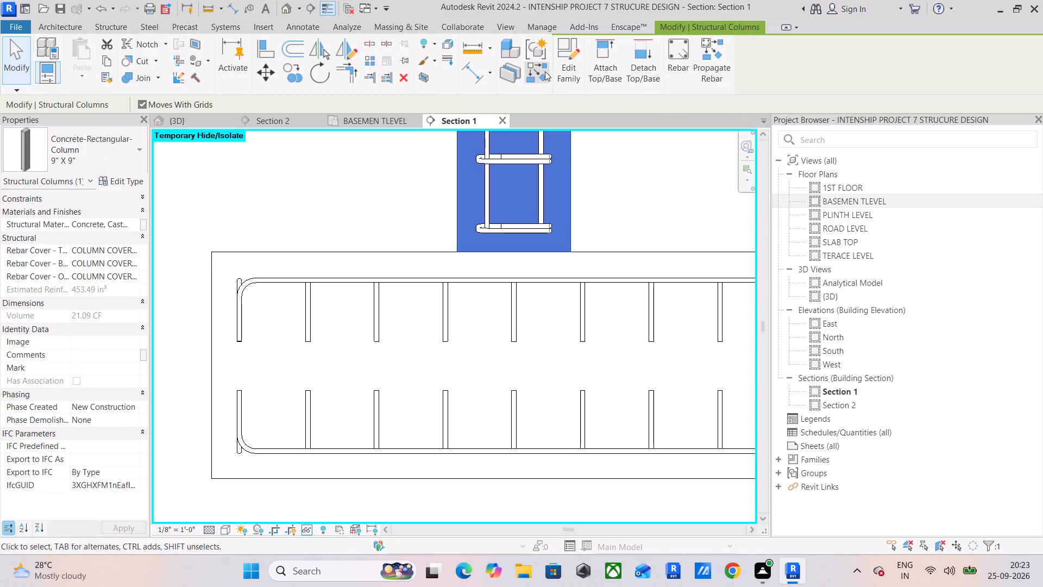
left_click(606, 176)
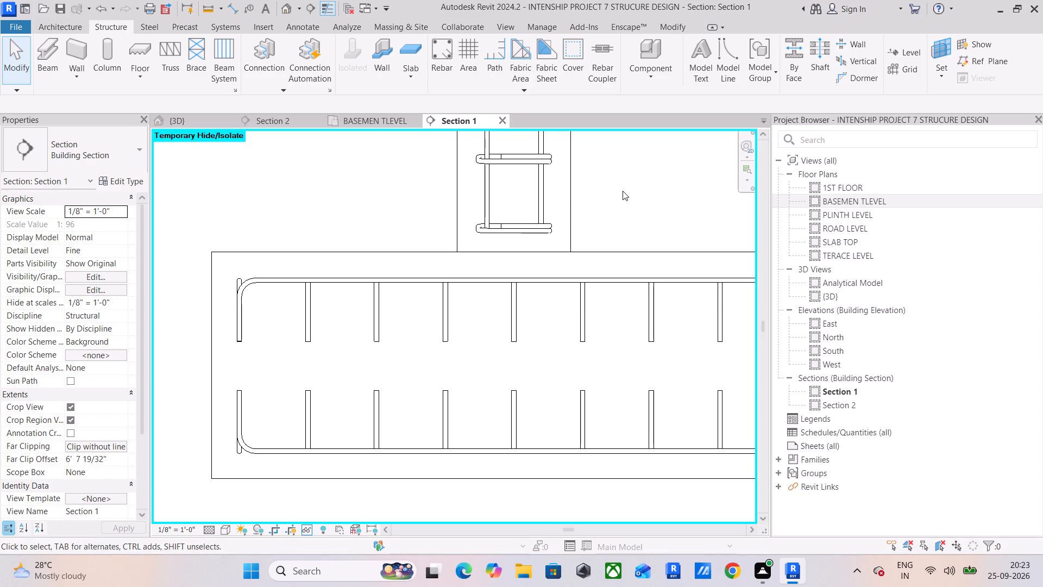
middle_click_drag(618, 252, 568, 266)
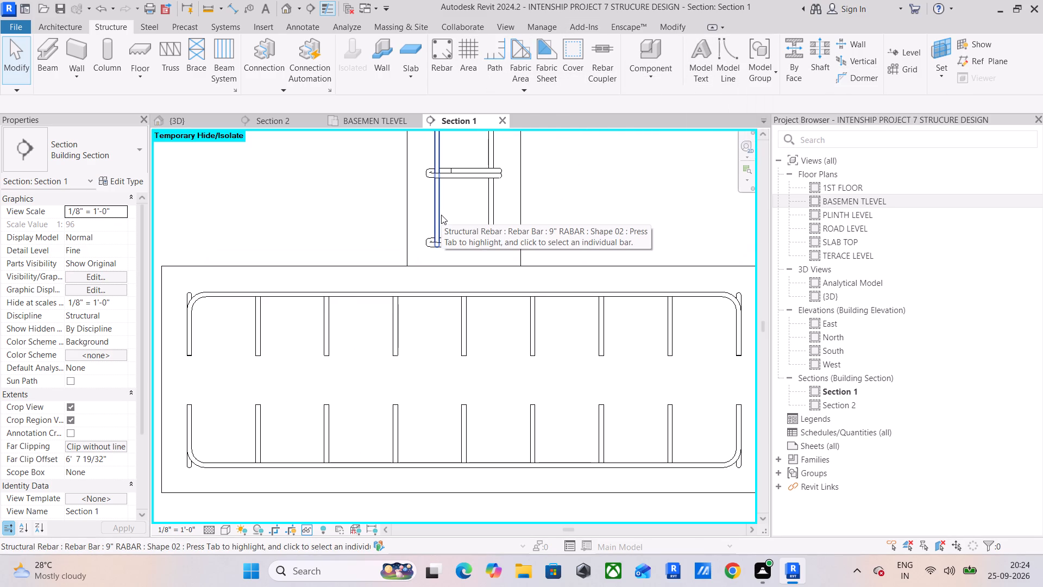
scroll(441, 215, "down", 4)
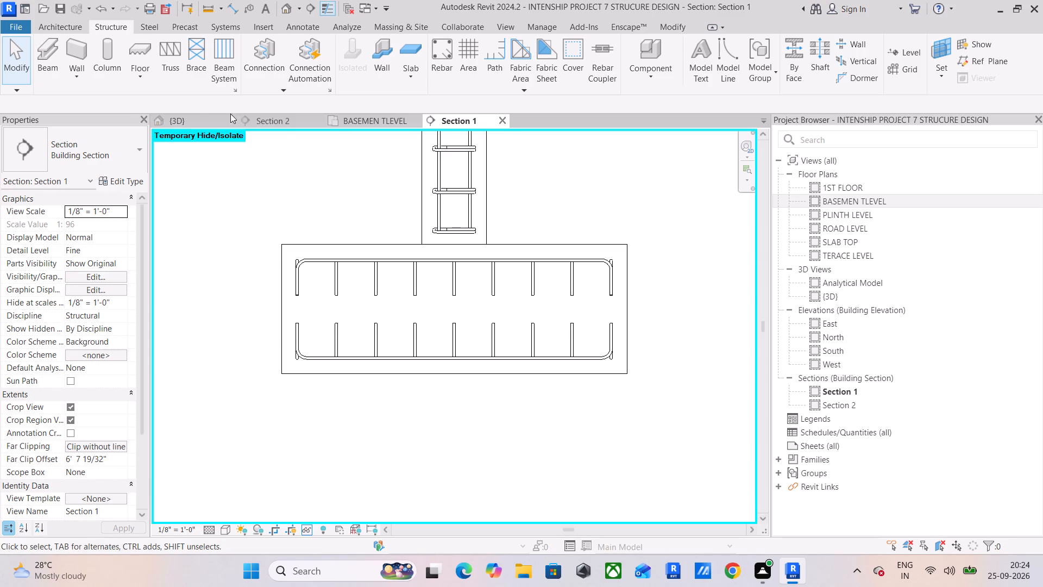
left_click(193, 114)
left_click(192, 120)
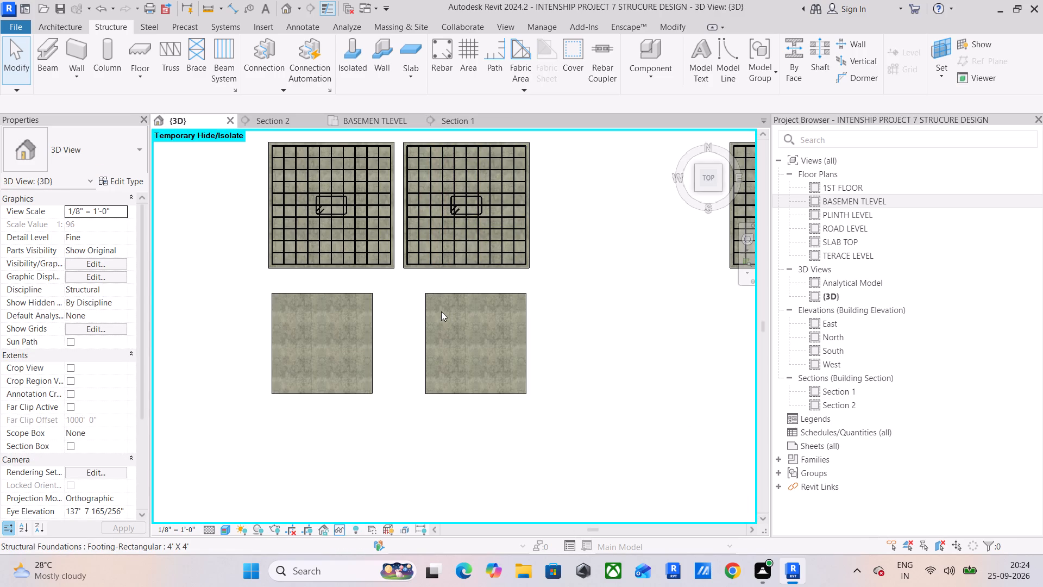
In Section 1, make the footing's four rebar sets unobscured in the {3D} view.
left_click(466, 129)
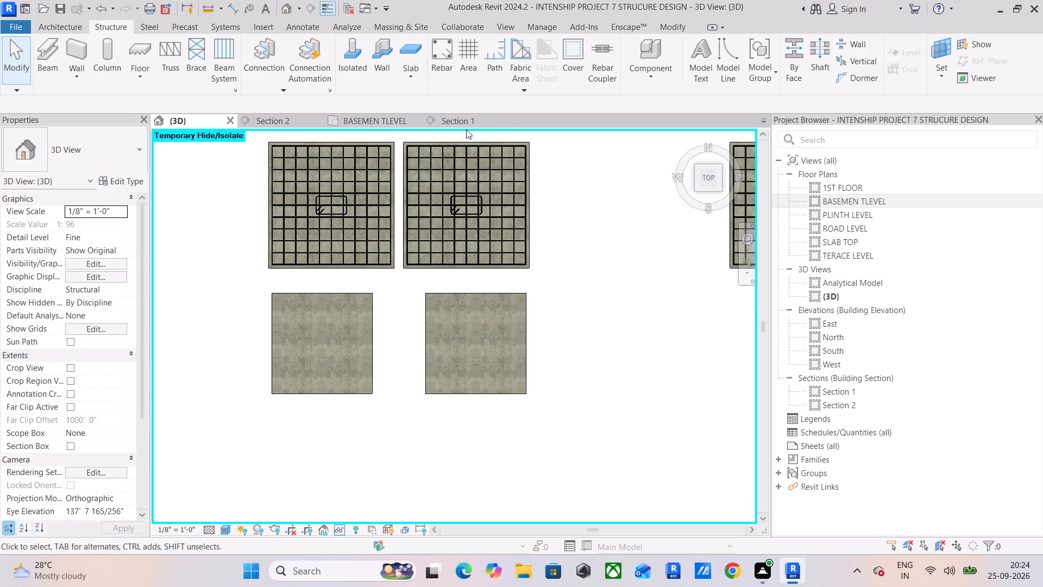
left_click(470, 123)
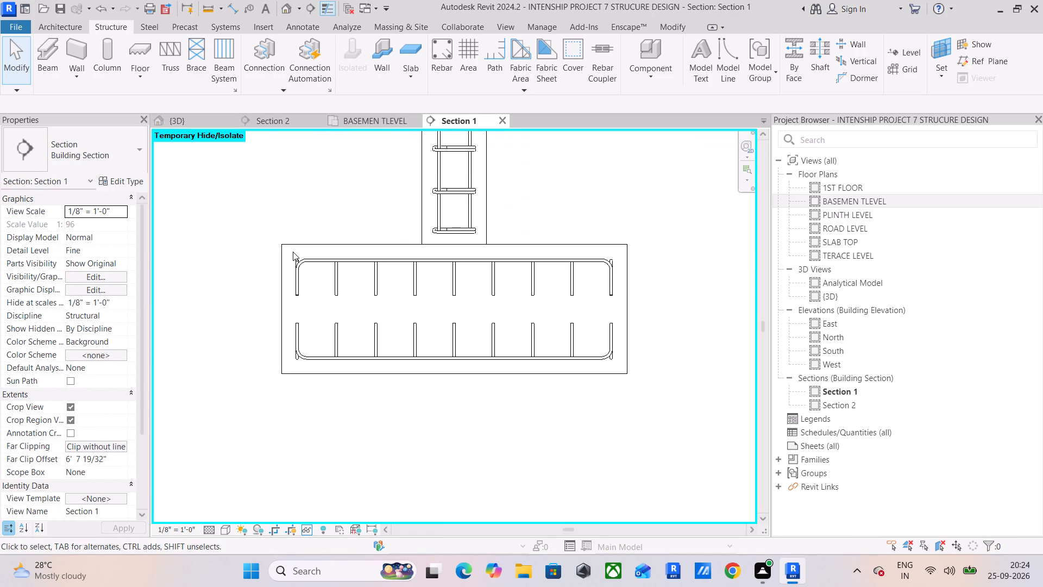
scroll(293, 252, "up", 4)
scroll(298, 264, "down", 4)
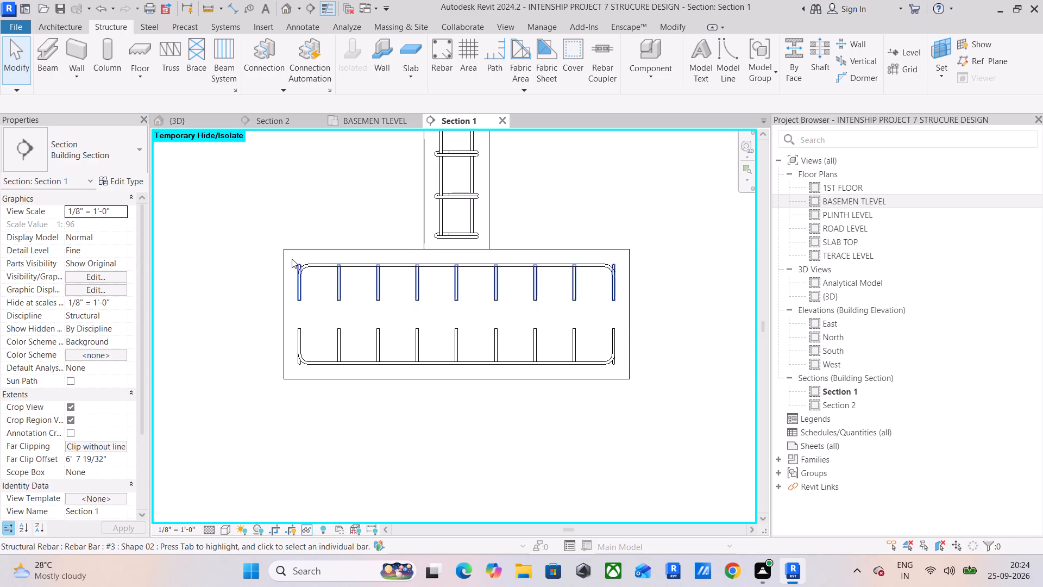
left_click_drag(253, 225, 631, 393)
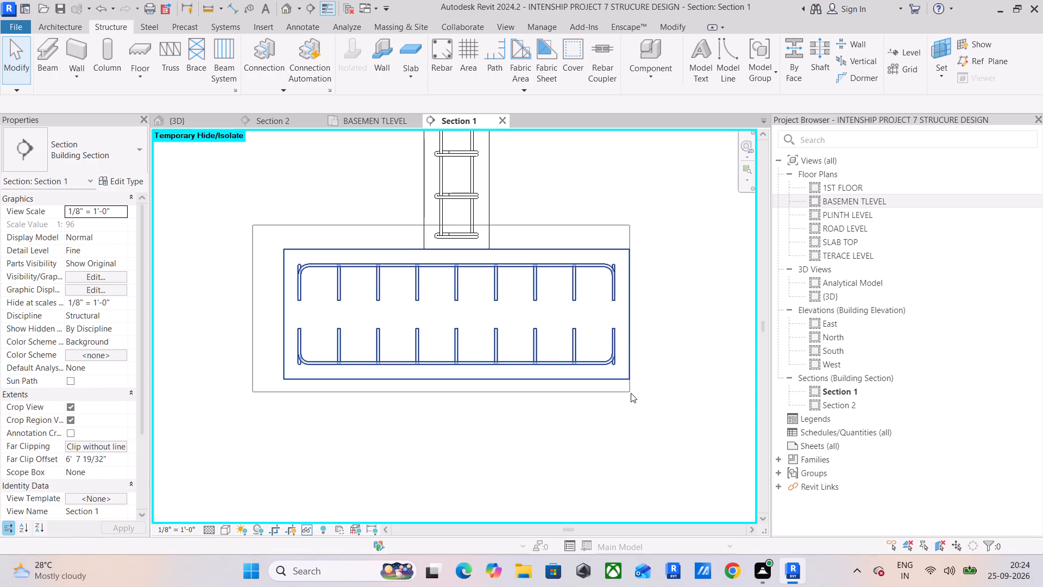
left_click_drag(631, 393, 623, 389)
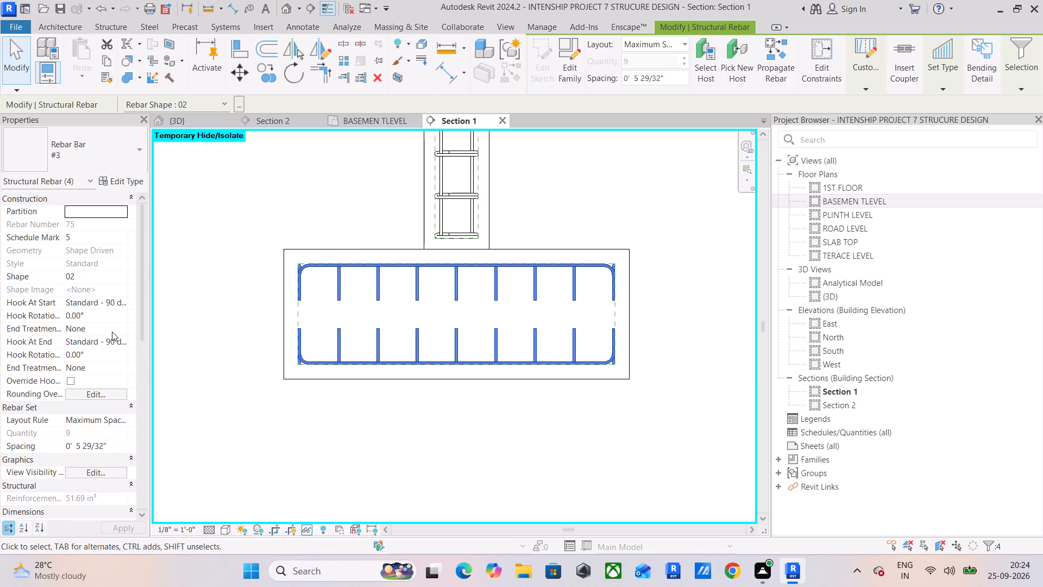
left_click(110, 470)
left_click(619, 253)
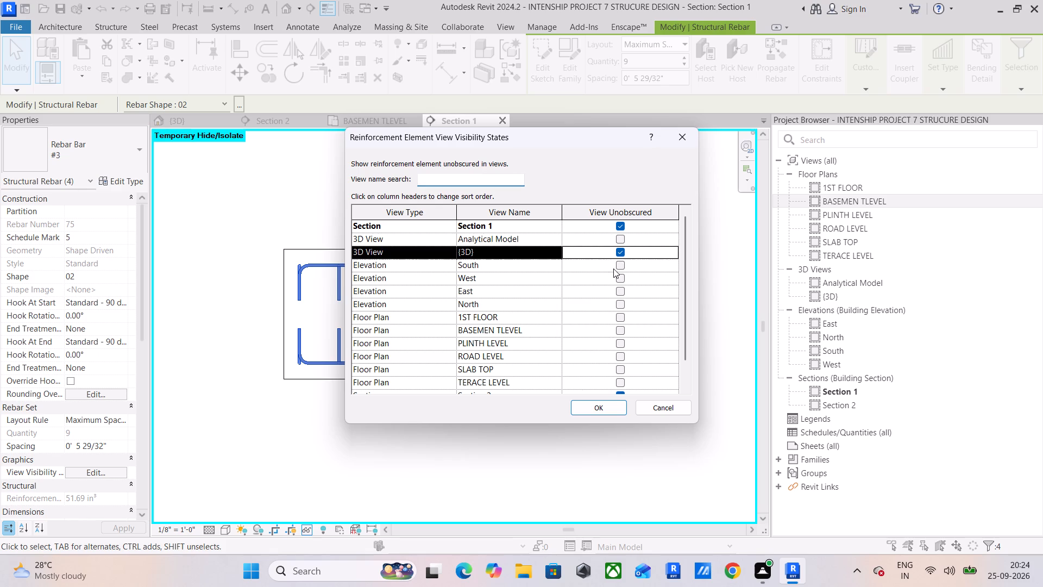
left_click(593, 409)
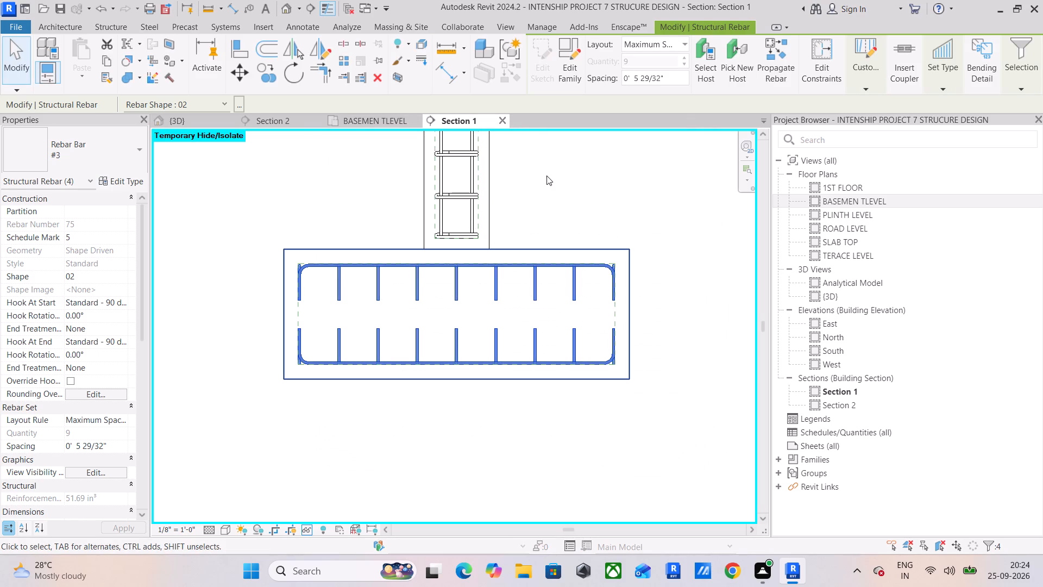
left_click(568, 186)
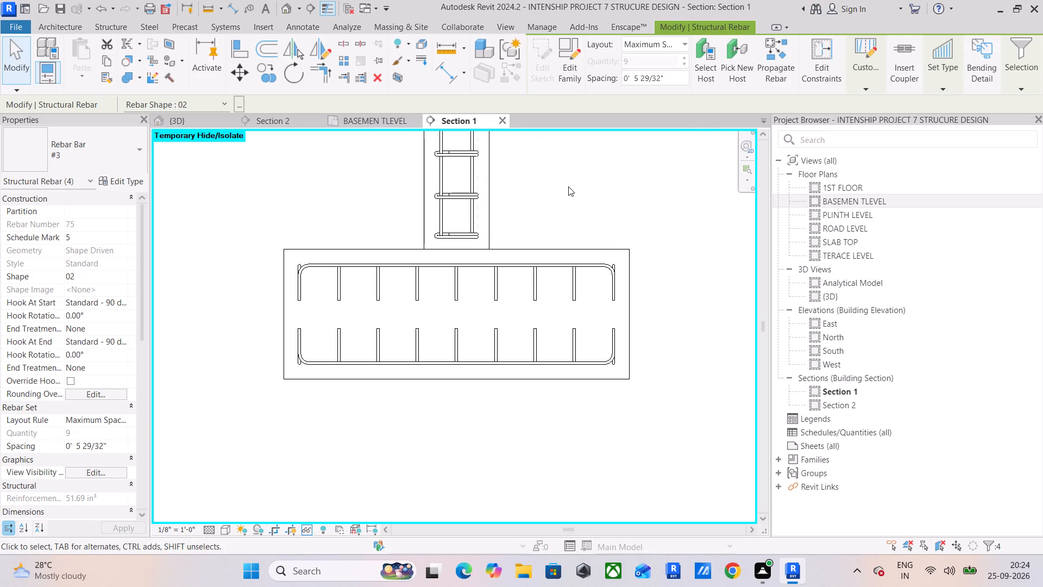
In the 3D view, propagate the 4' x 4' footing's rebar by host to the bare matching footing east of it.
middle_click_drag(622, 255, 573, 280)
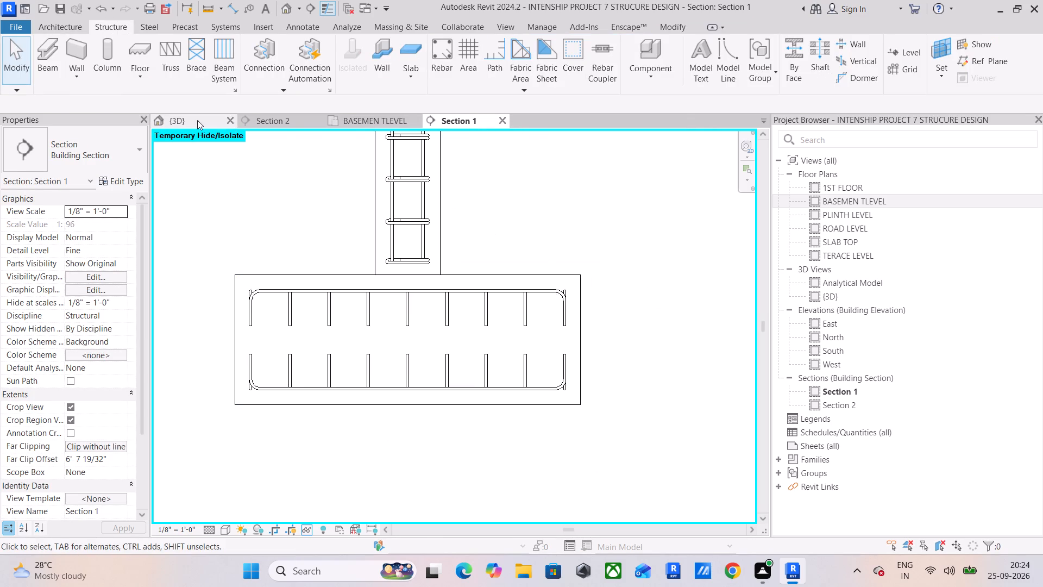
left_click(197, 120)
scroll(358, 295, "up", 3)
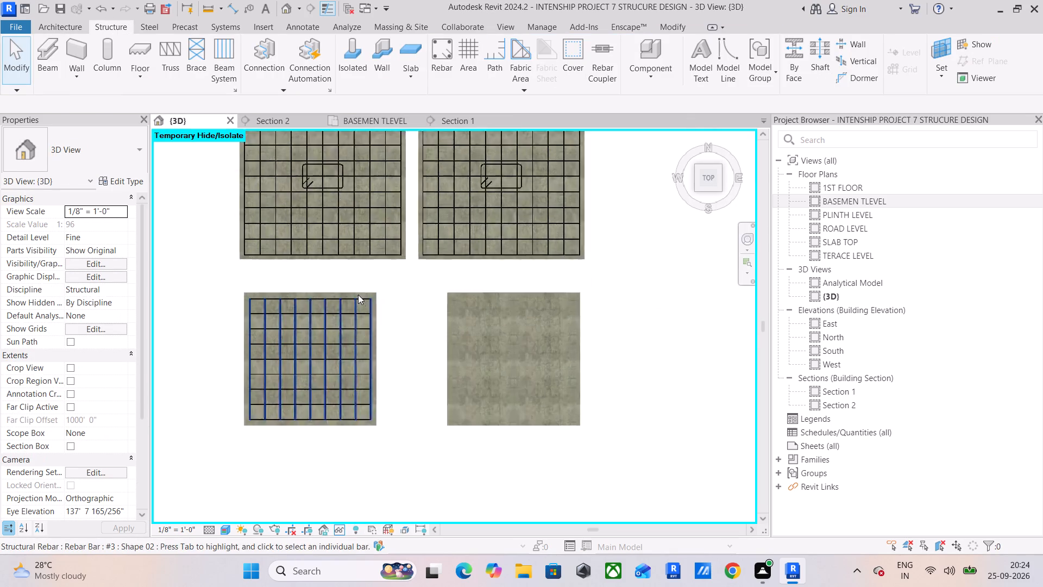
scroll(358, 295, "up", 2)
left_click(361, 292)
left_click(685, 63)
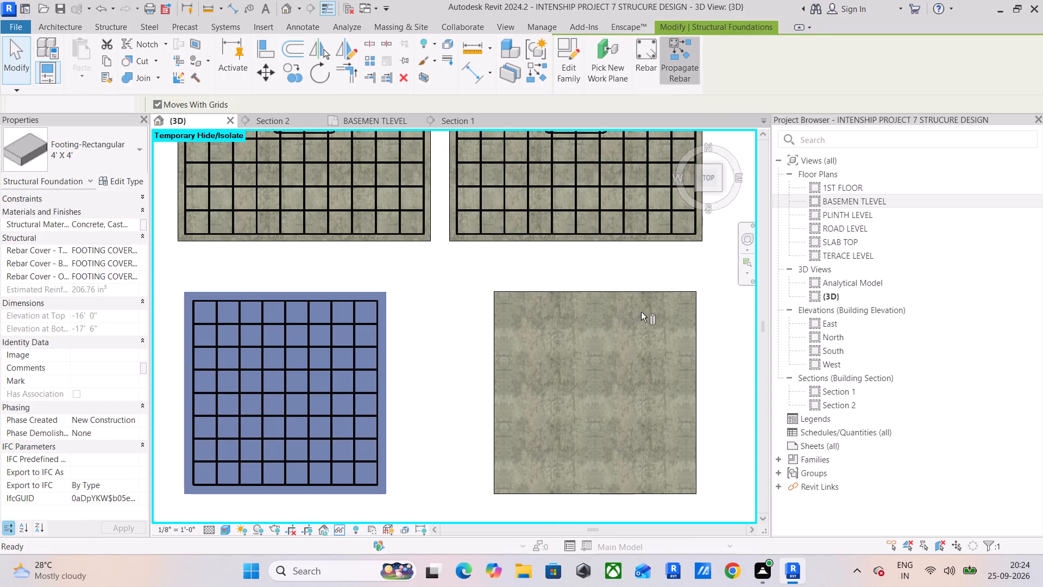
left_click(618, 293)
scroll(618, 293, "down", 6)
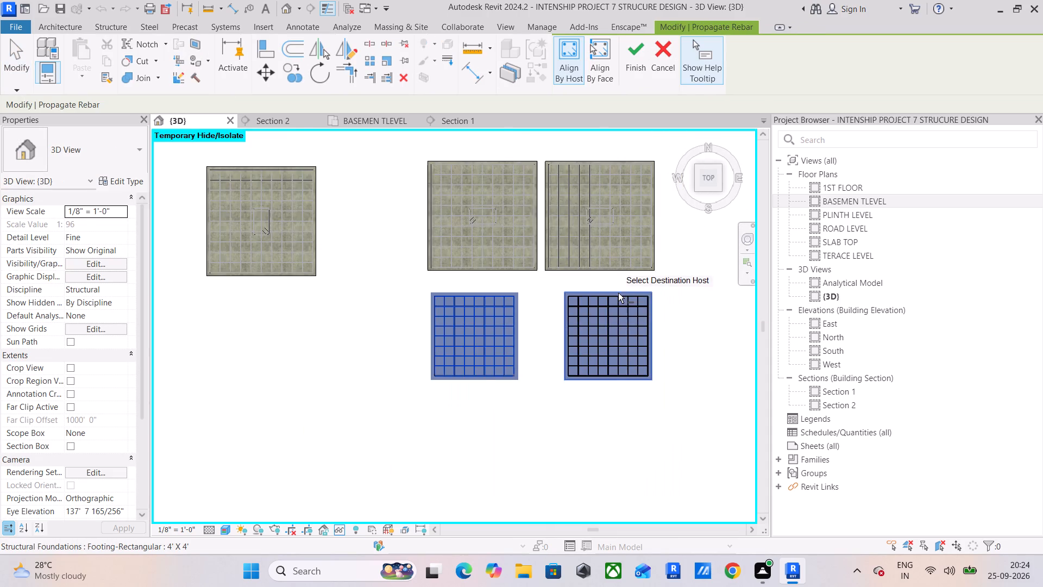
scroll(554, 321, "up", 5)
scroll(456, 338, "down", 4)
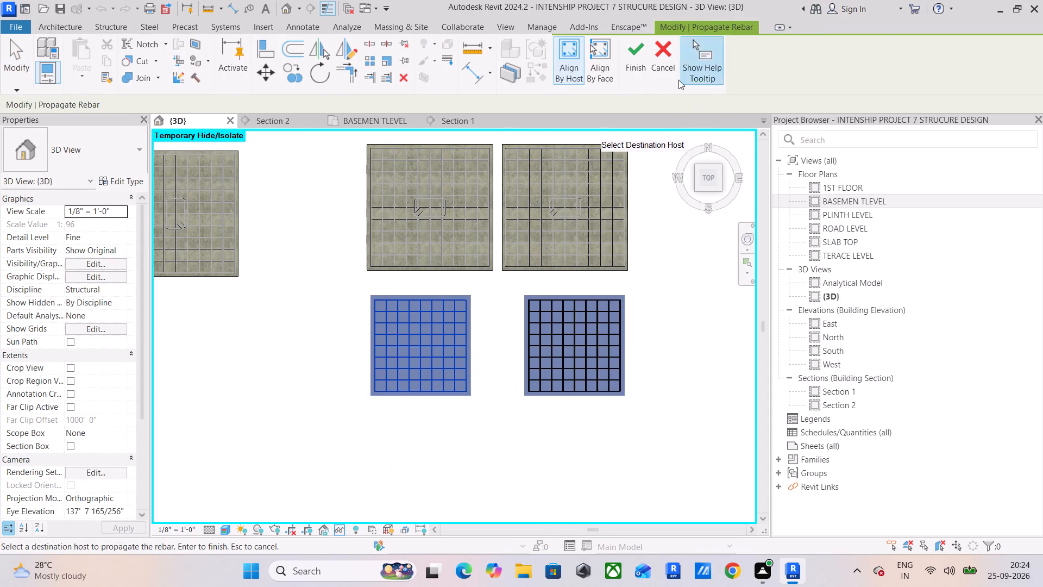
left_click(635, 60)
scroll(613, 317, "down", 5)
middle_click_drag(626, 316, 629, 245)
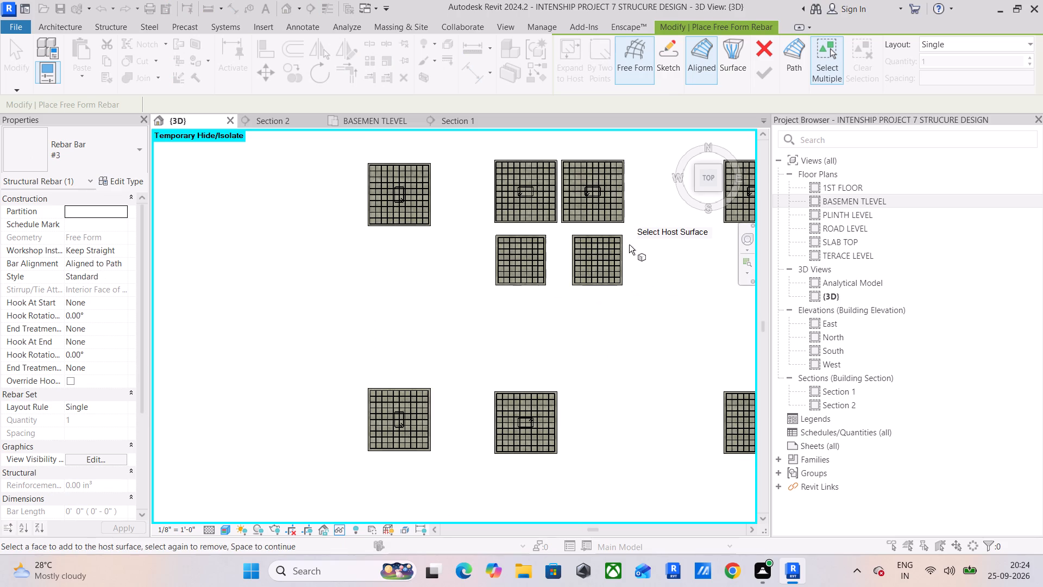
Review the column and stair layout on the basement floor plan around grids B to D.
left_click(378, 120)
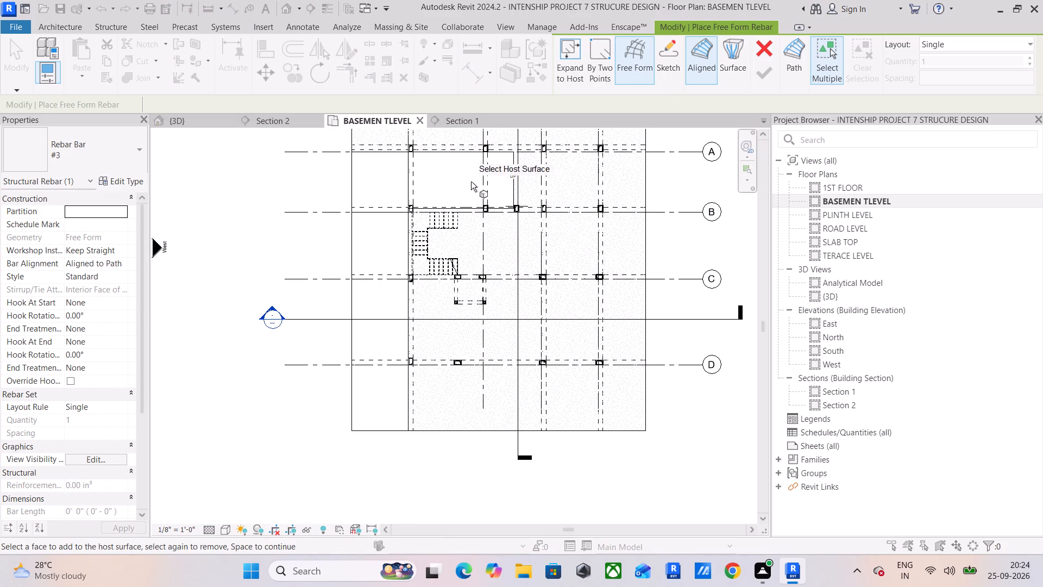
scroll(481, 288, "up", 6)
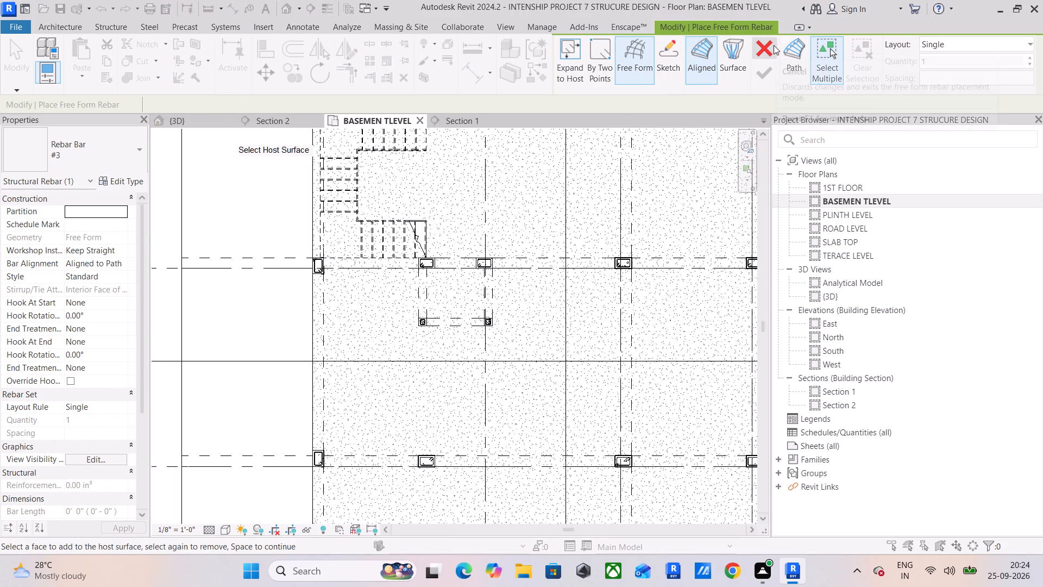
key("Escape")
key("Escape")
key("Escape")
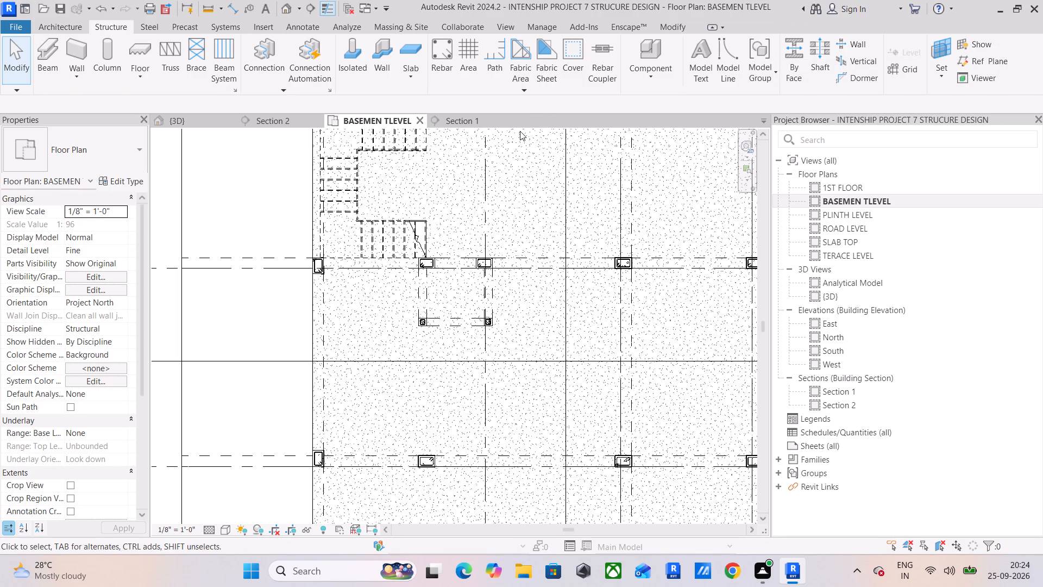
middle_click_drag(413, 406, 492, 327)
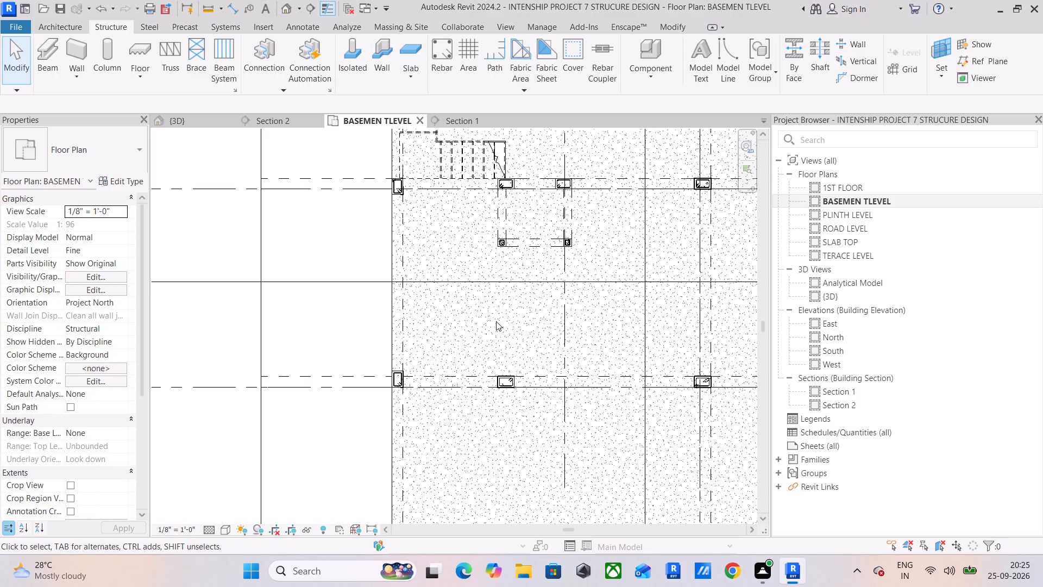
scroll(507, 324, "down", 5)
middle_click_drag(557, 326, 431, 279)
scroll(546, 254, "down", 6)
middle_click_drag(546, 254, 588, 323)
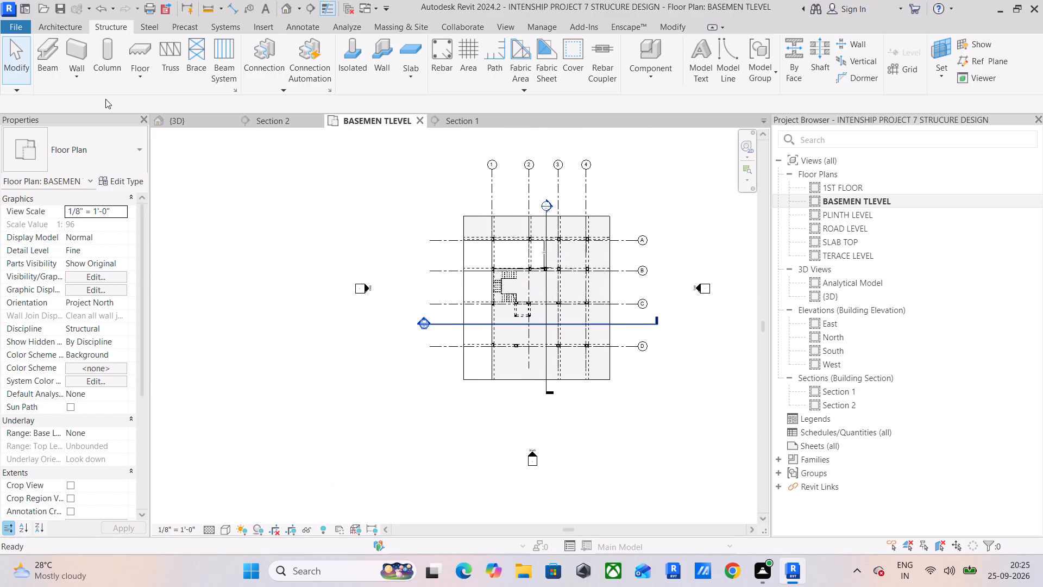
Reset the temporary hide/isolate in the 3D view to show the whole model.
left_click(169, 121)
type("HR")
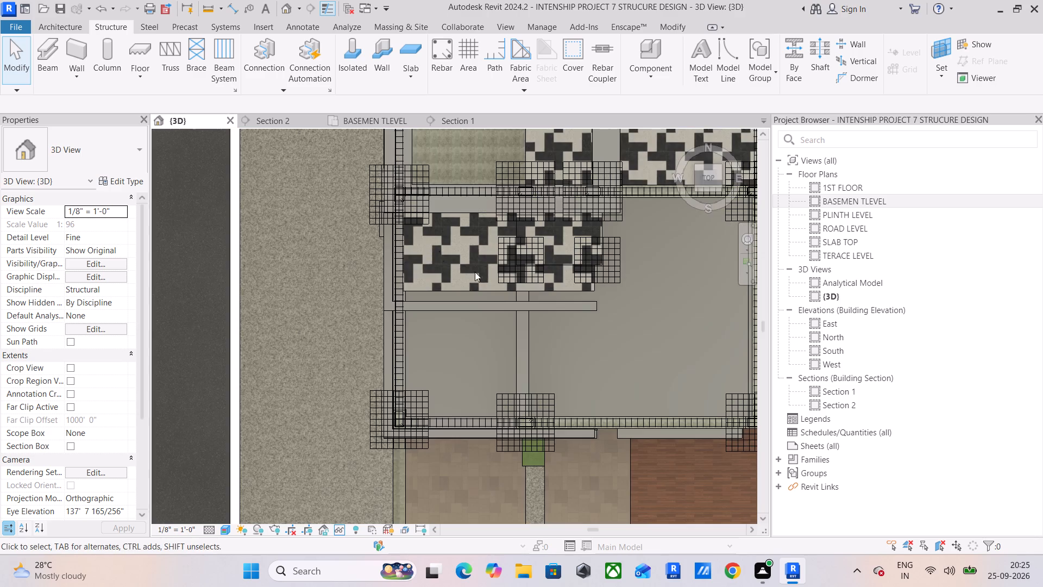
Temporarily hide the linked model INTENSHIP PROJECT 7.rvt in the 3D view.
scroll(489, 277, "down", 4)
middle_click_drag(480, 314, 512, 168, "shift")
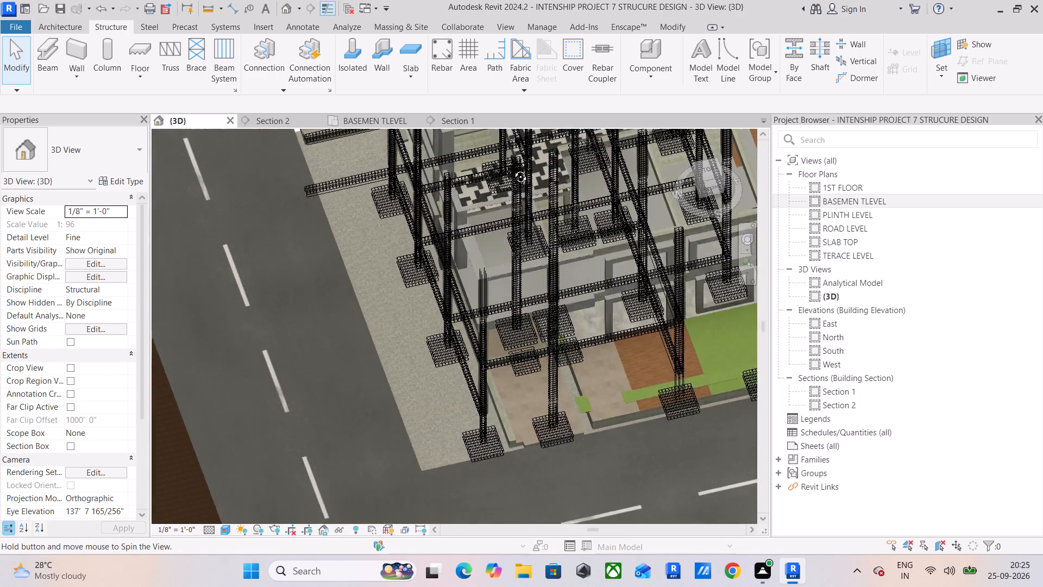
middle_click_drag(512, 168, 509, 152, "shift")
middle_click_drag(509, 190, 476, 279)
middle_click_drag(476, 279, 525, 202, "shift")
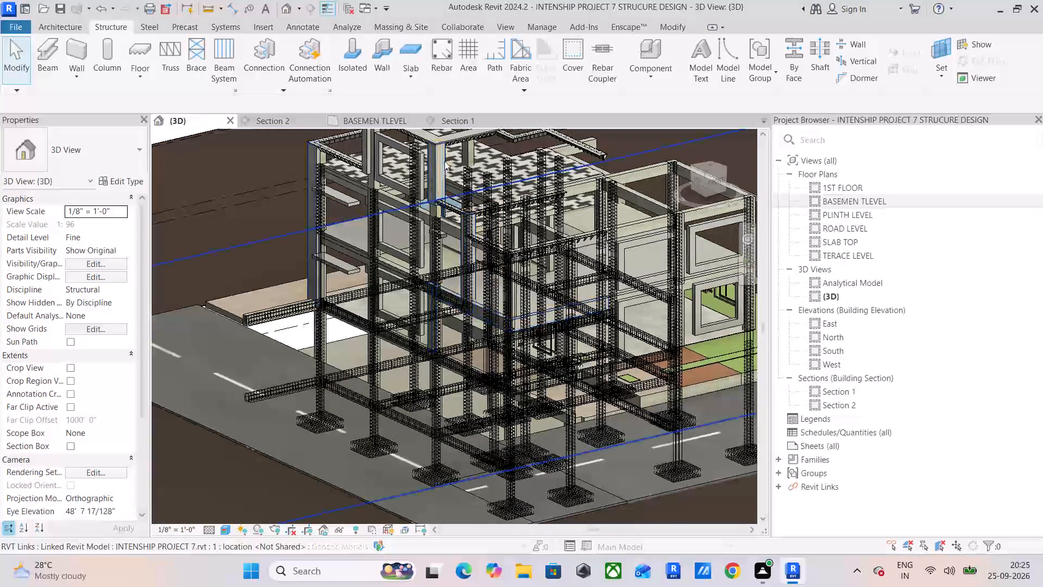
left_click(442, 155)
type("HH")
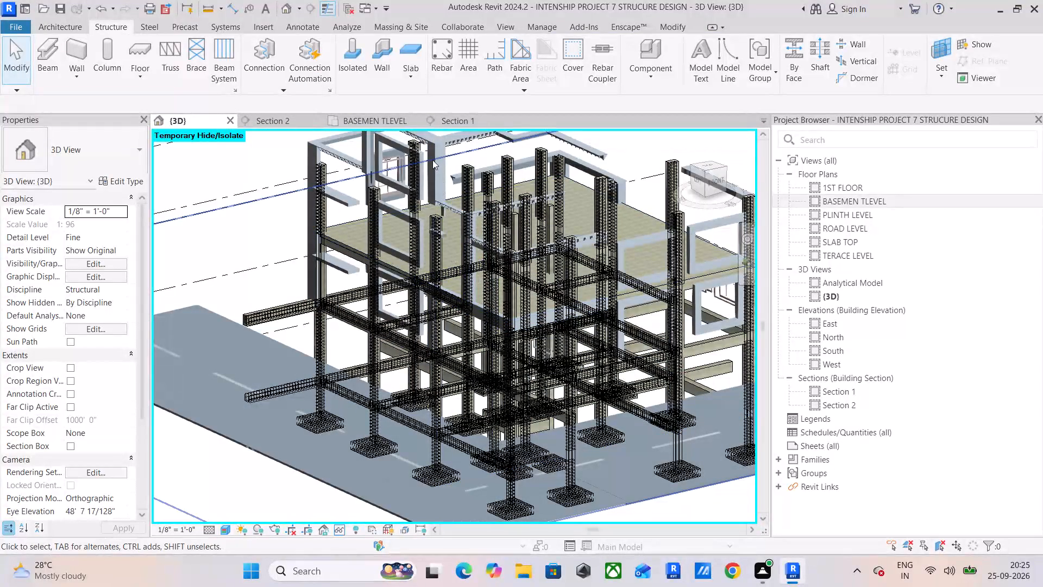
Examine the column, beam and footing reinforcement cages from several sides with the linked model hidden.
middle_click_drag(466, 278, 424, 312)
middle_click_drag(428, 304, 497, 274, "shift")
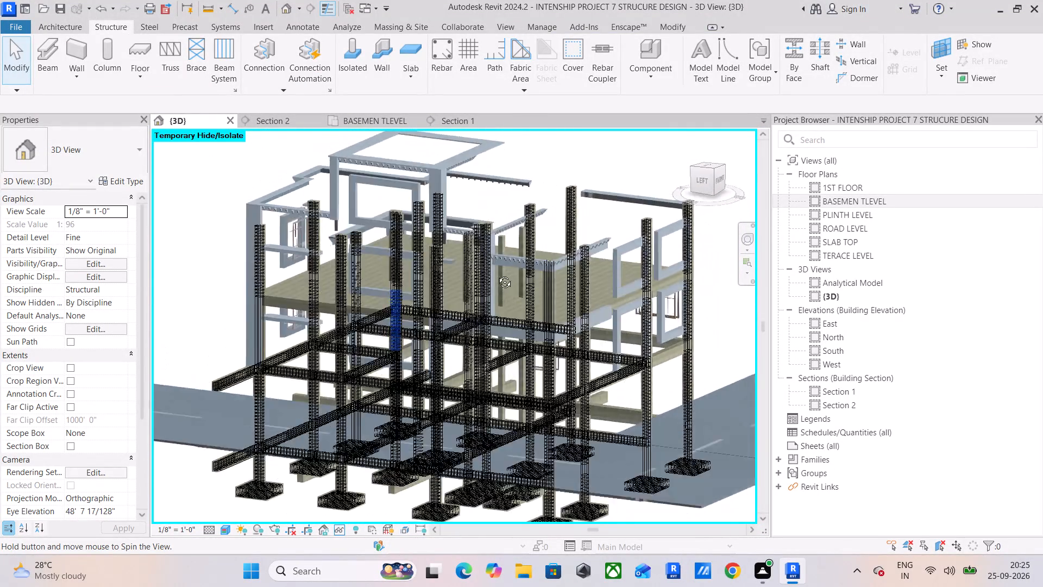
middle_click_drag(497, 274, 505, 315, "shift")
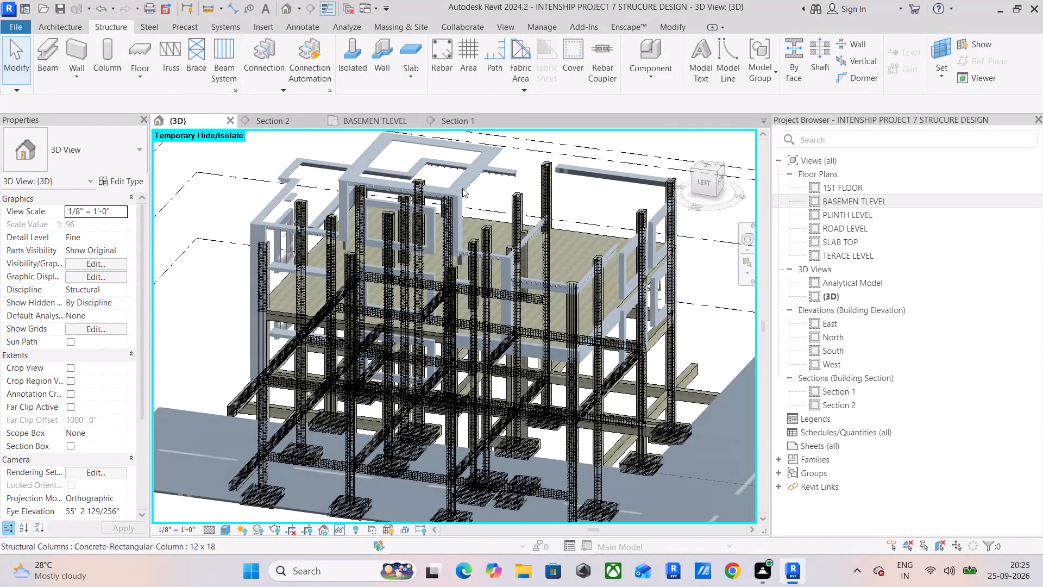
middle_click_drag(443, 254, 493, 229, "shift")
scroll(492, 239, "down", 5)
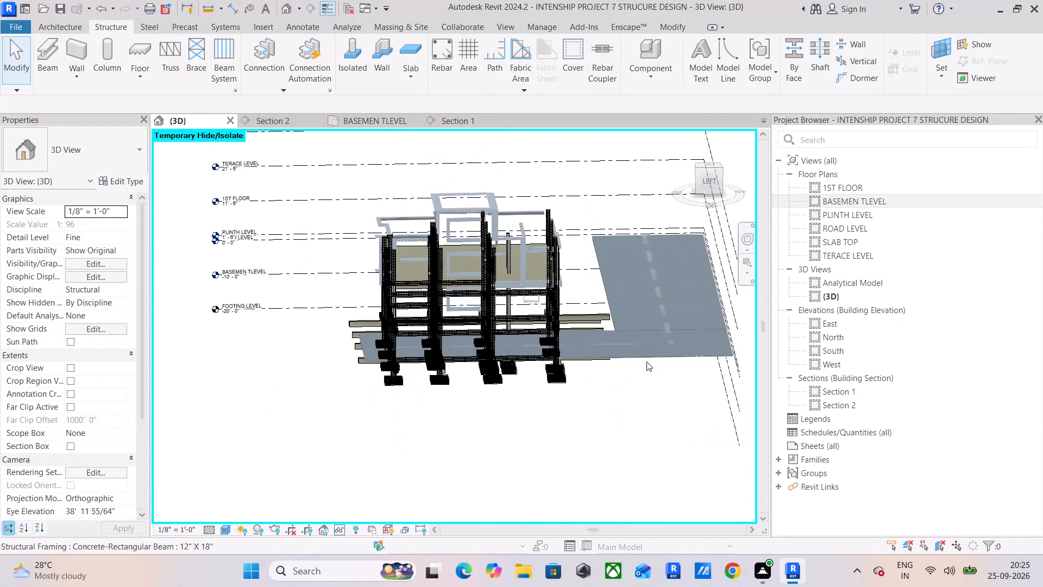
left_click(662, 357)
left_click(654, 353)
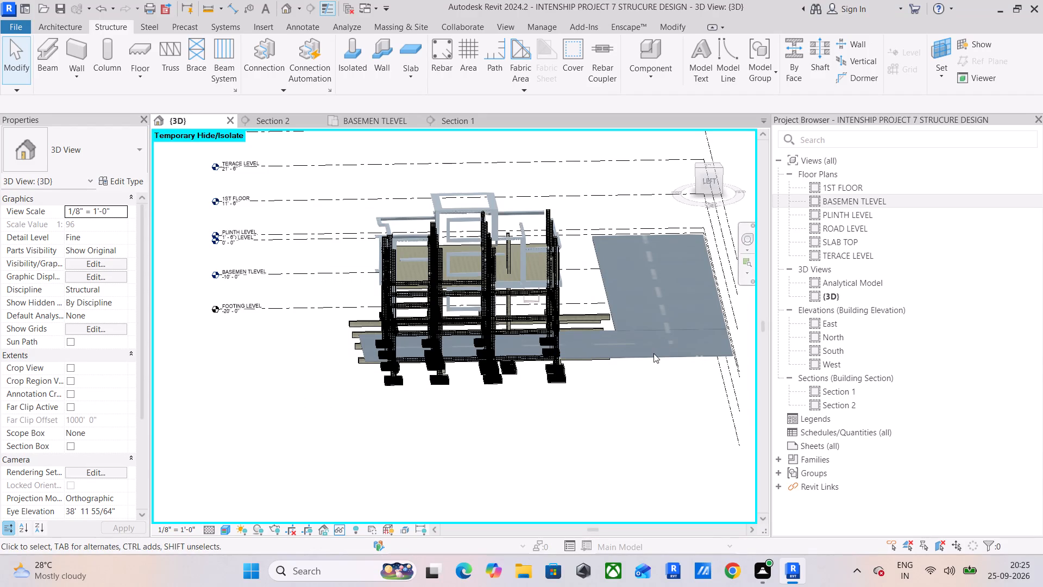
middle_click_drag(651, 359, 462, 406, "shift")
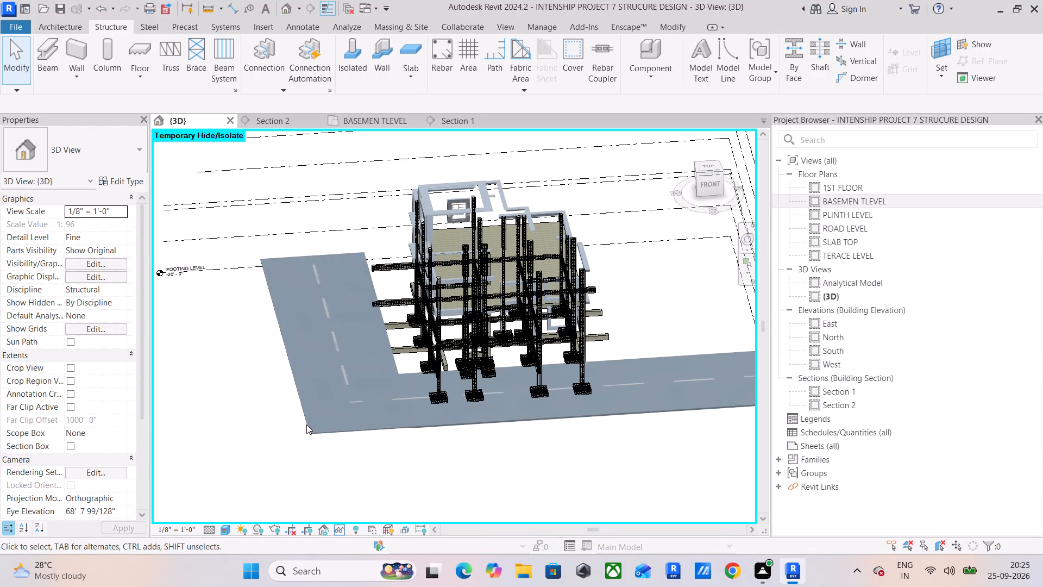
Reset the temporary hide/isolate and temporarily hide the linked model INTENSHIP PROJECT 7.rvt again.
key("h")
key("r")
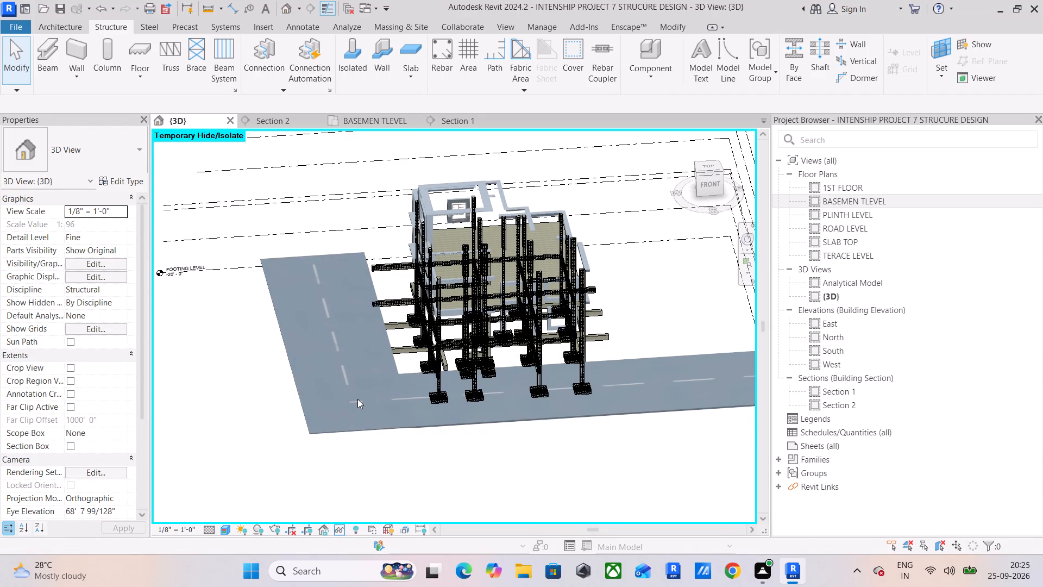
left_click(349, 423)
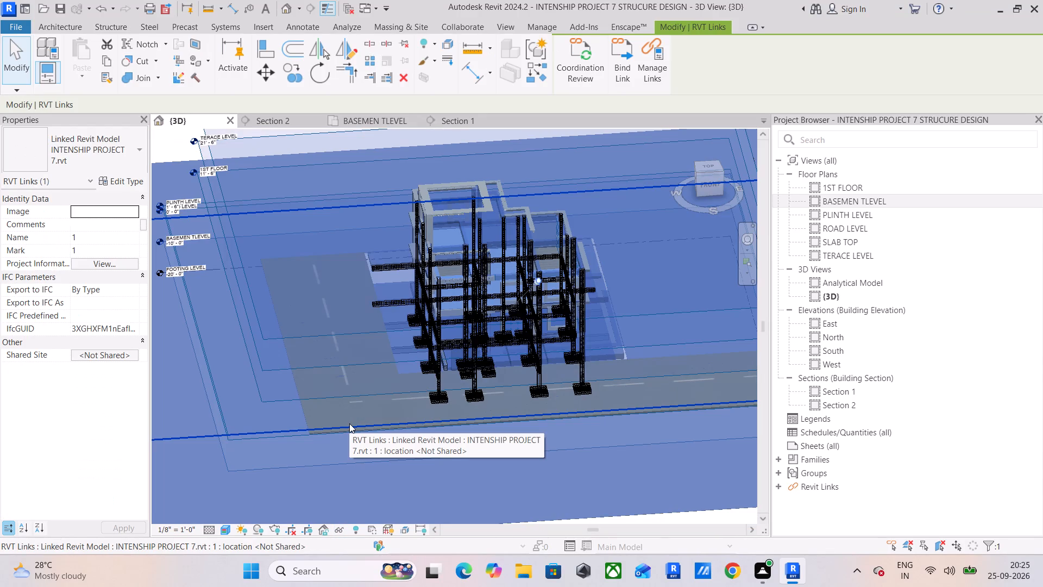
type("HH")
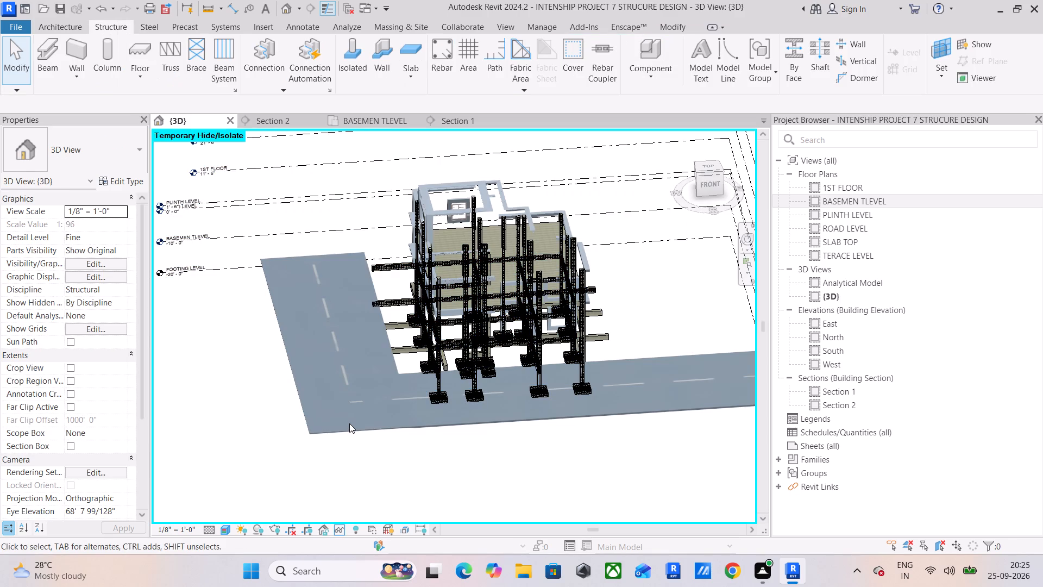
Examine the structural frame, footings and basement beams from the front, rear and side views.
middle_click_drag(360, 426, 403, 342, "shift")
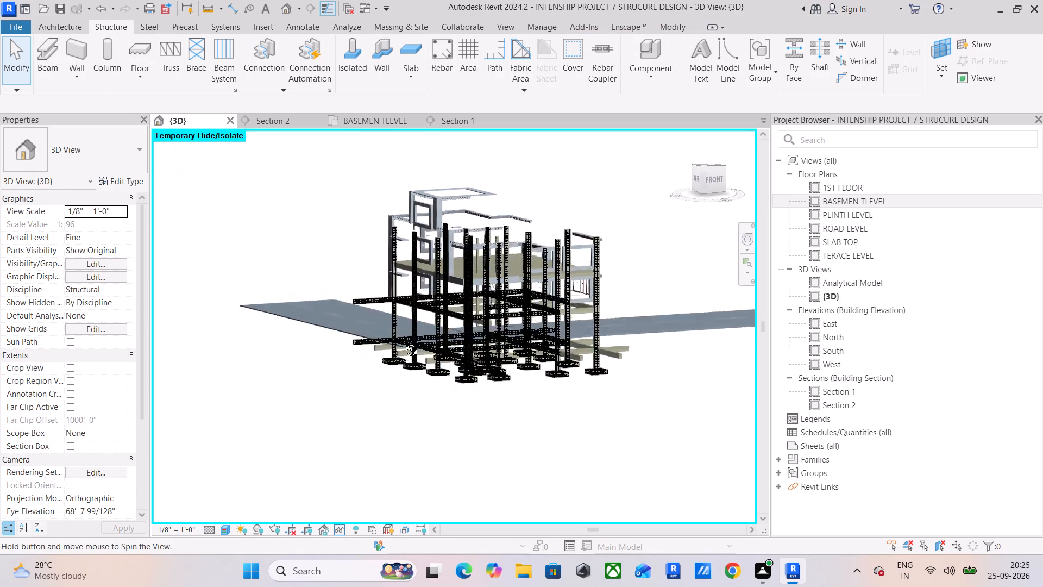
middle_click_drag(403, 342, 643, 365, "shift")
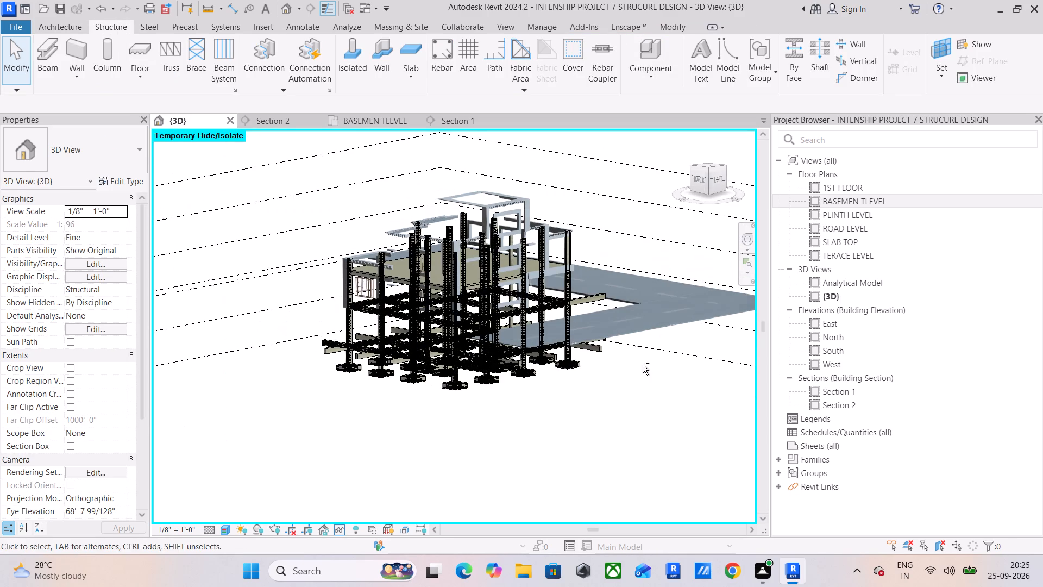
left_click(602, 337)
middle_click_drag(574, 378, 607, 394, "shift")
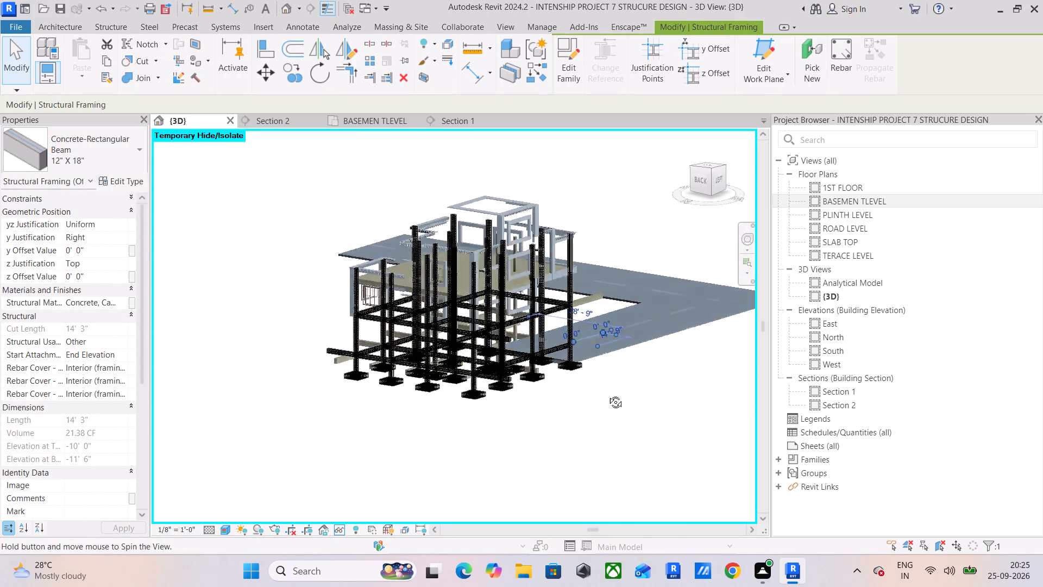
middle_click_drag(607, 394, 646, 396, "shift")
left_click(662, 368)
left_click(636, 456)
middle_click_drag(640, 433, 608, 435, "shift")
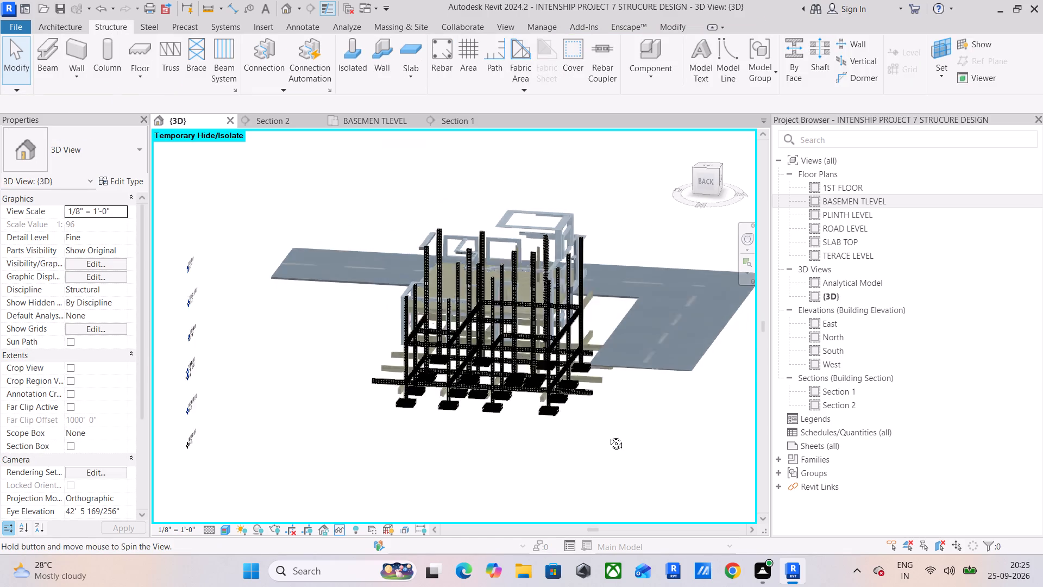
middle_click_drag(608, 435, 599, 402, "shift")
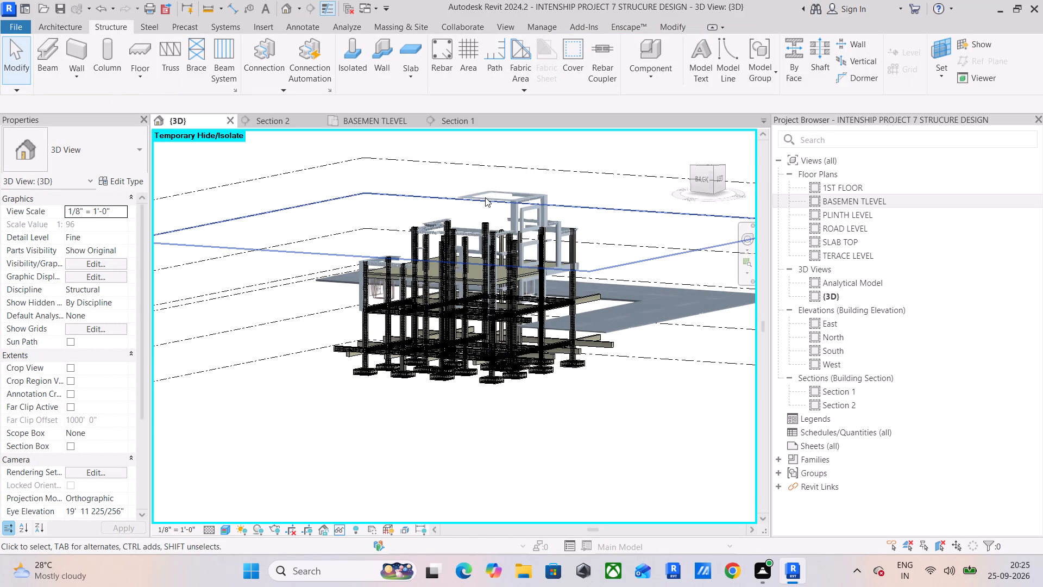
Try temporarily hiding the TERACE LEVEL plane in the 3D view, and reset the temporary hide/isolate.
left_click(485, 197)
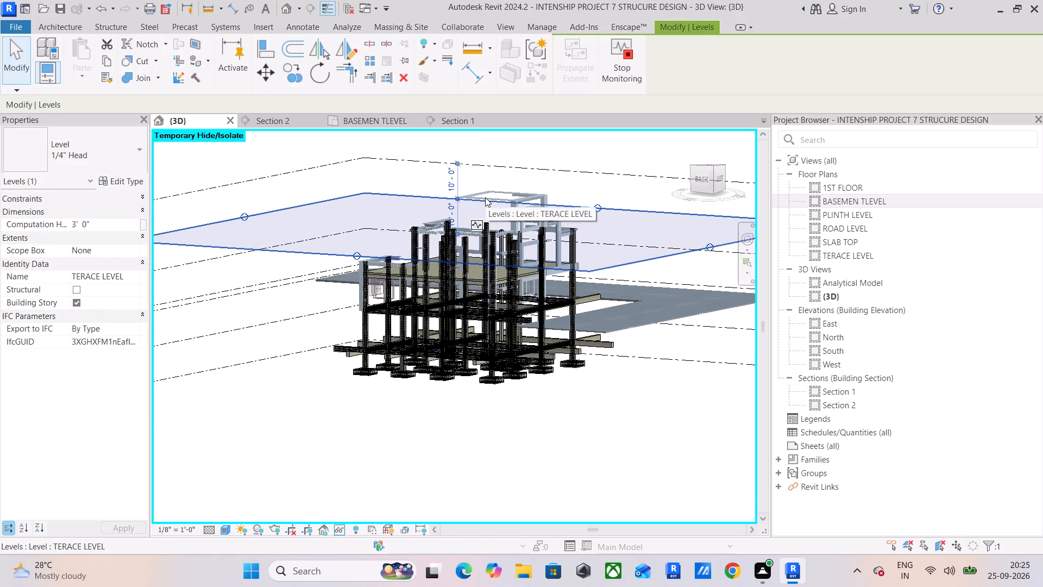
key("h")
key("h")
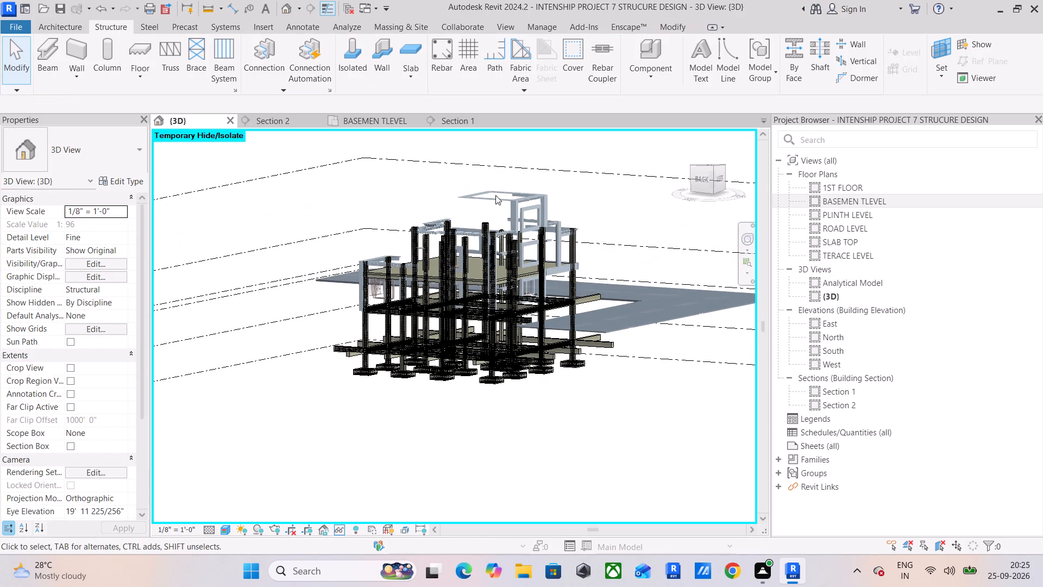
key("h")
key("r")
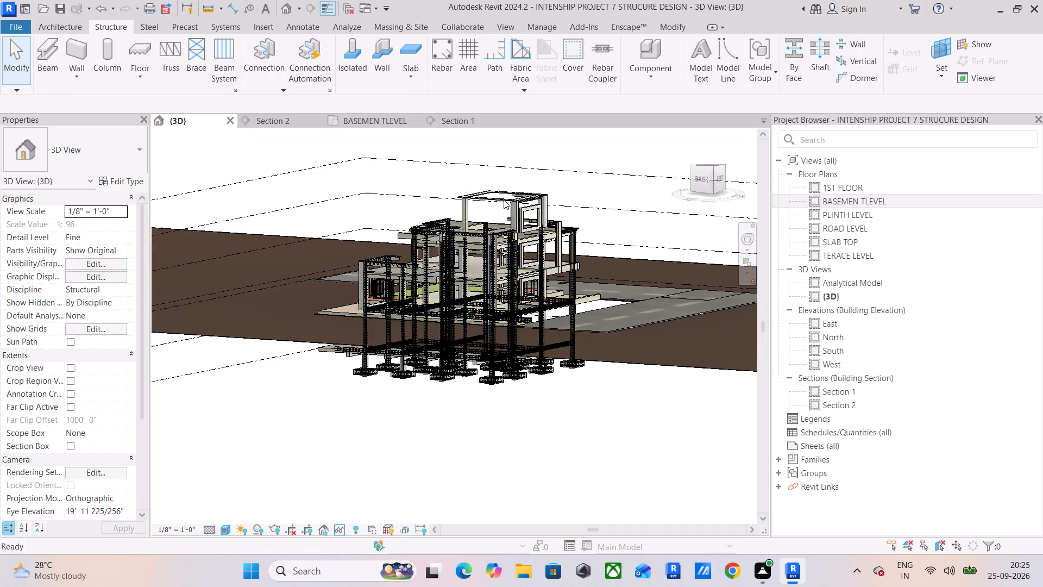
Inspect the linked model's upper roof frame corner, its supporting column and the window surrounds against the reinforcement cages.
left_click(613, 329)
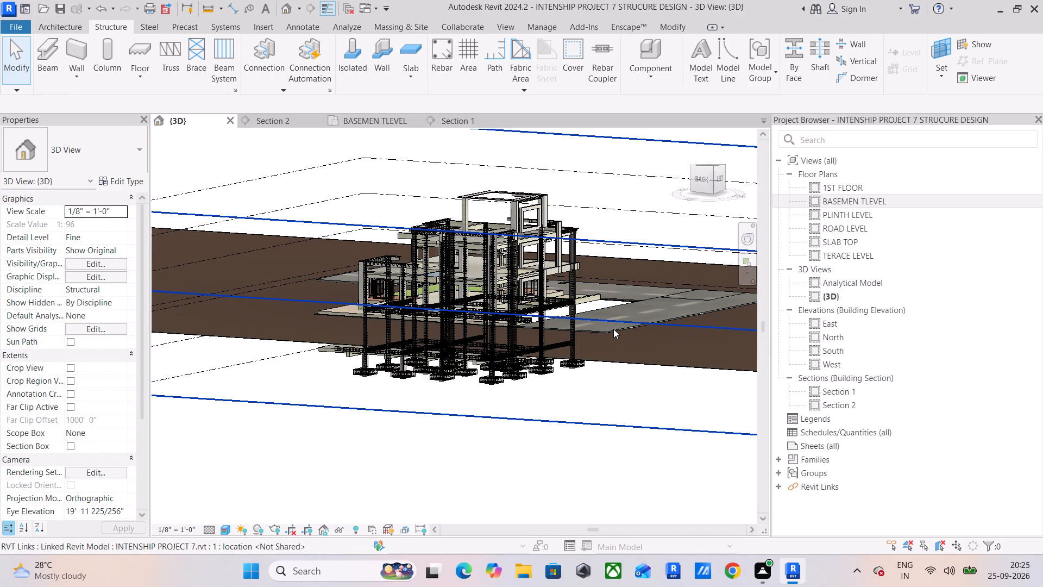
scroll(561, 196, "up", 7)
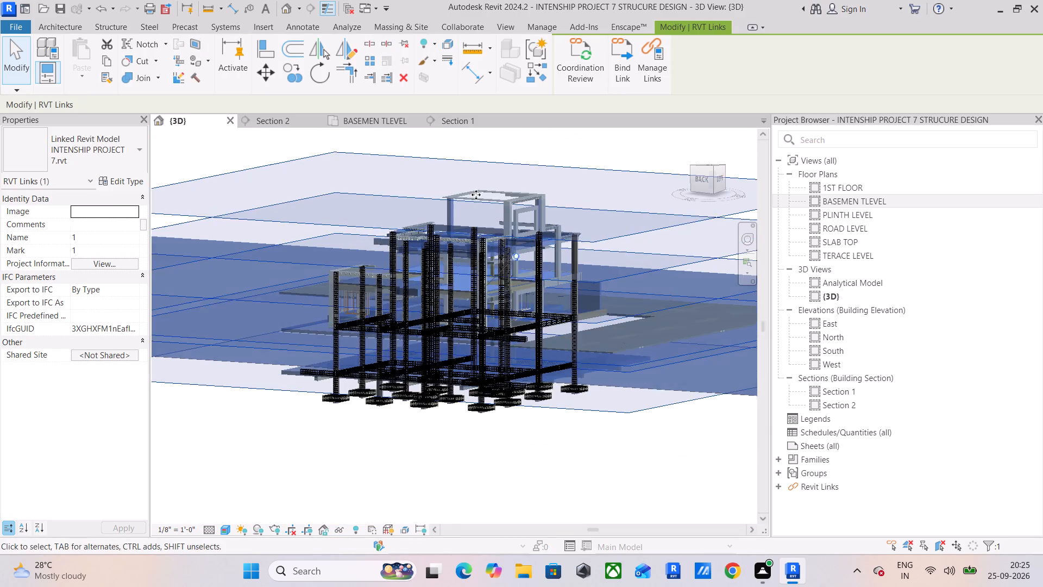
scroll(476, 195, "up", 13)
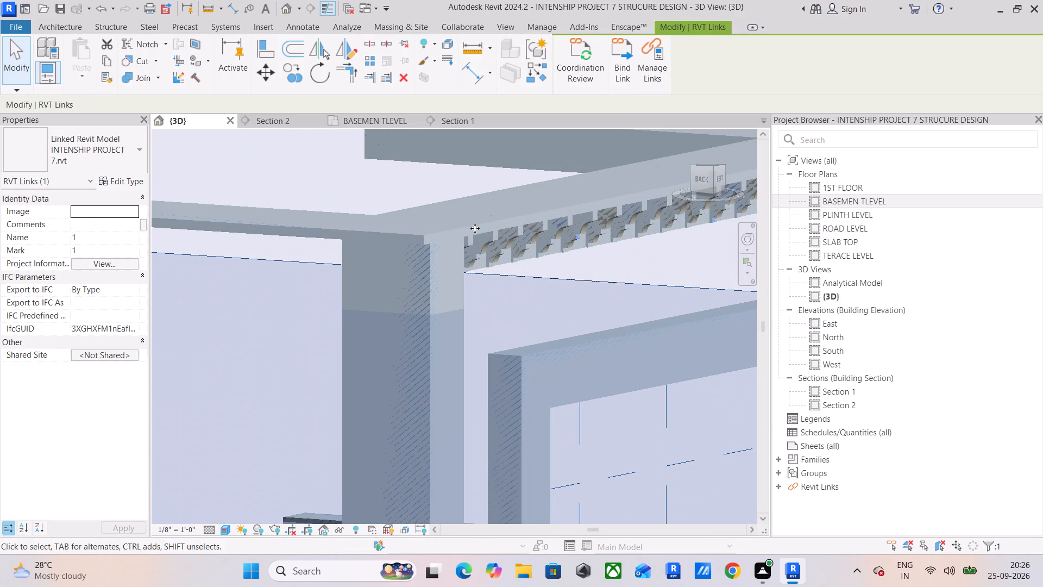
left_click(486, 219, "ctrl")
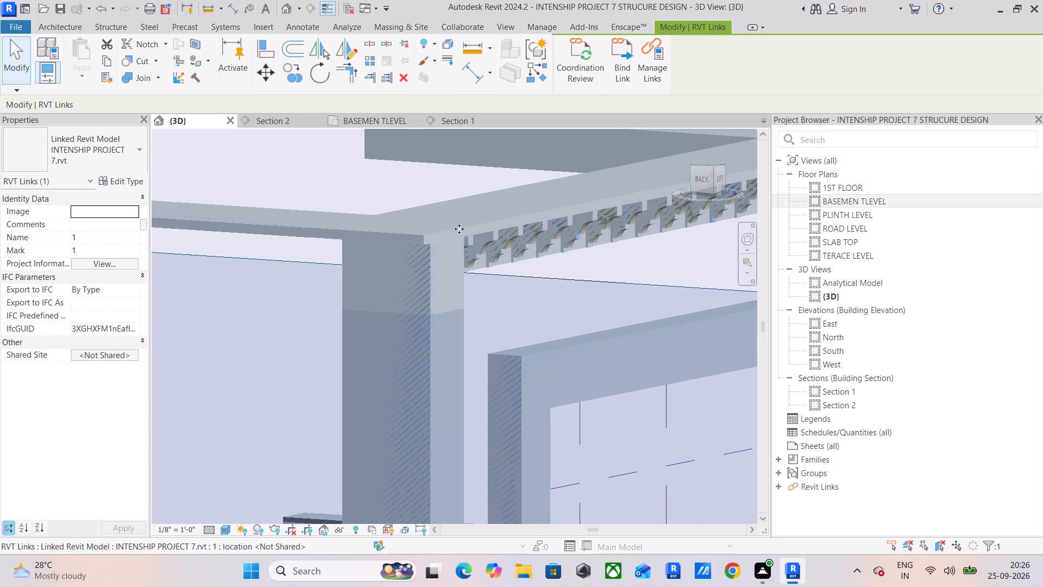
left_click(450, 285, "ctrl")
double_click(445, 273, "ctrl")
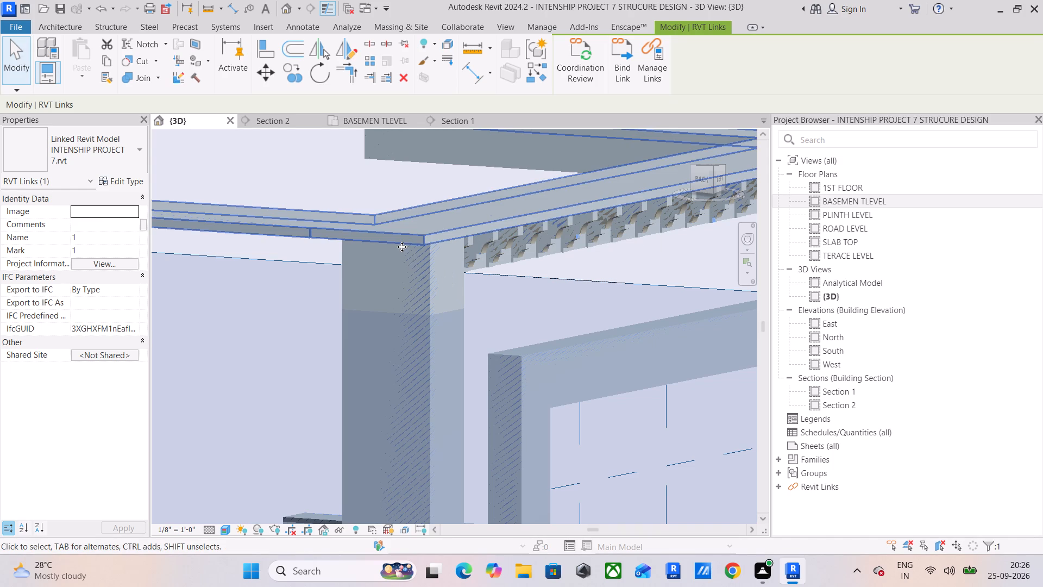
left_click(414, 247, "ctrl")
scroll(467, 251, "down", 6)
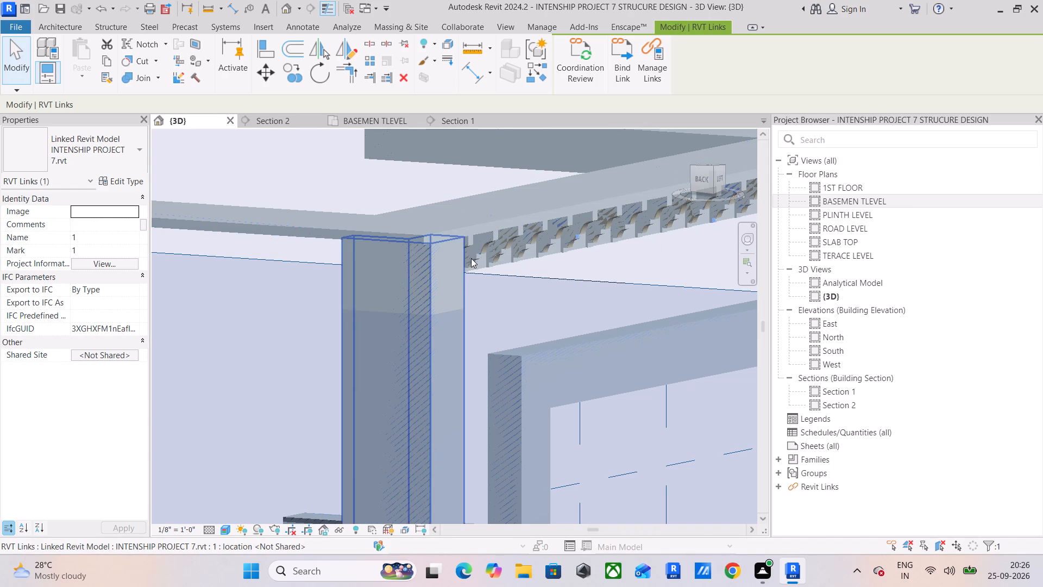
middle_click_drag(491, 270, 393, 221)
scroll(443, 283, "down", 5)
middle_click_drag(472, 296, 518, 187)
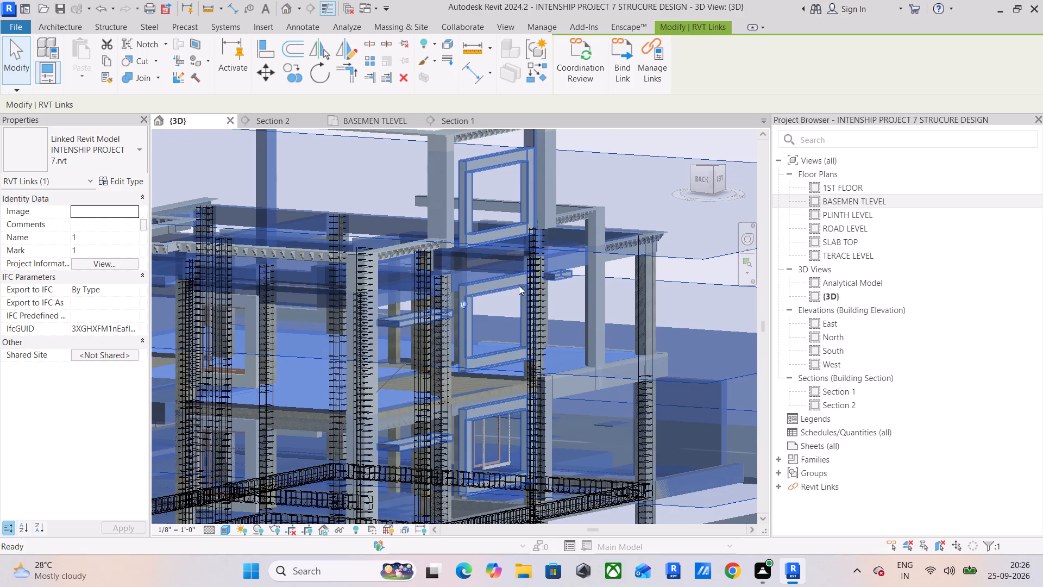
middle_click_drag(532, 339, 374, 226)
scroll(479, 319, "down", 5)
middle_click_drag(497, 332, 416, 213)
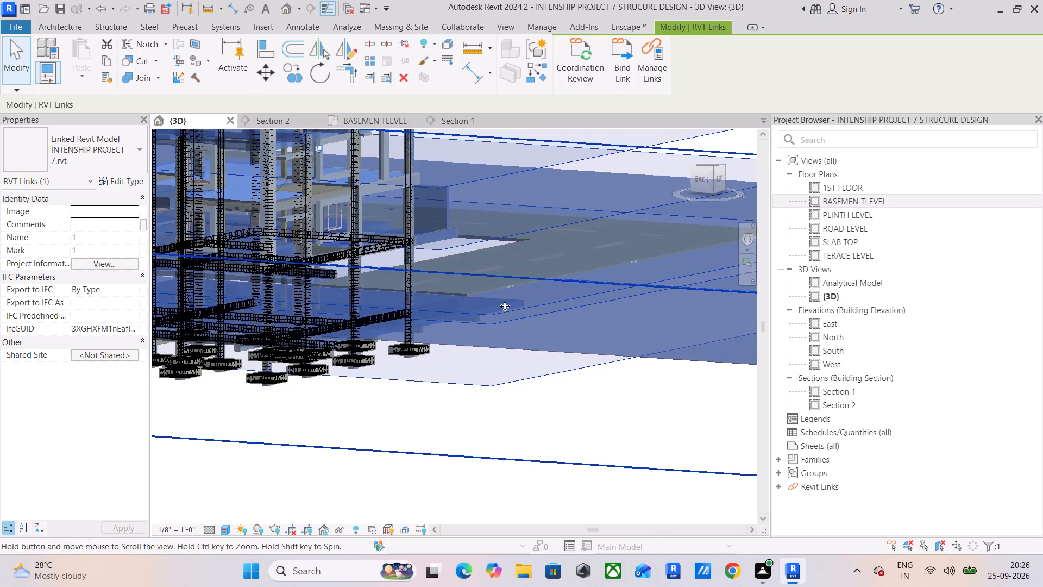
Temporarily hide the linked model INTENSHIP PROJECT 7.rvt in the 3D view.
scroll(501, 303, "up", 16)
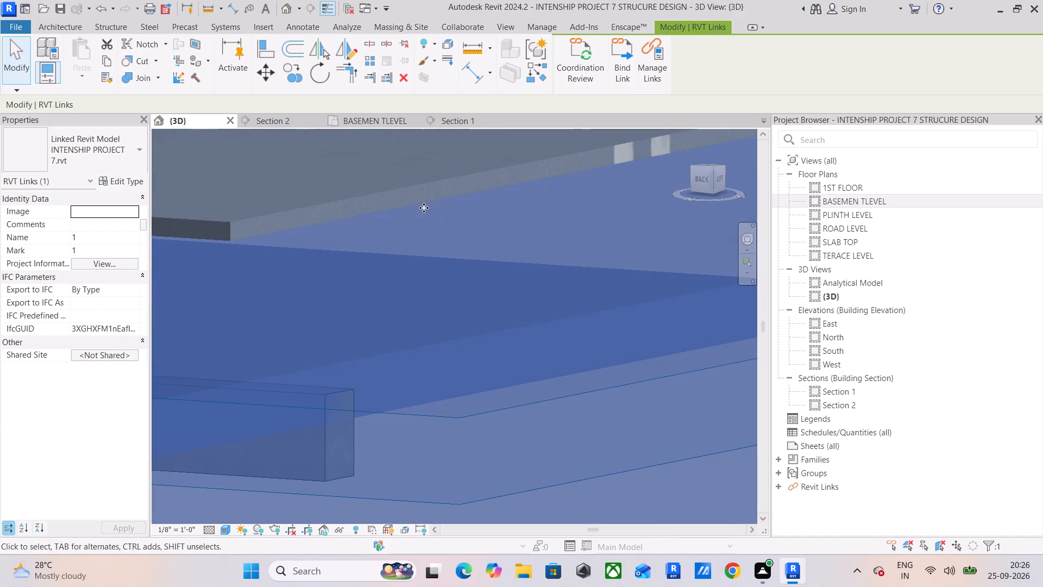
left_click(418, 195, "ctrl")
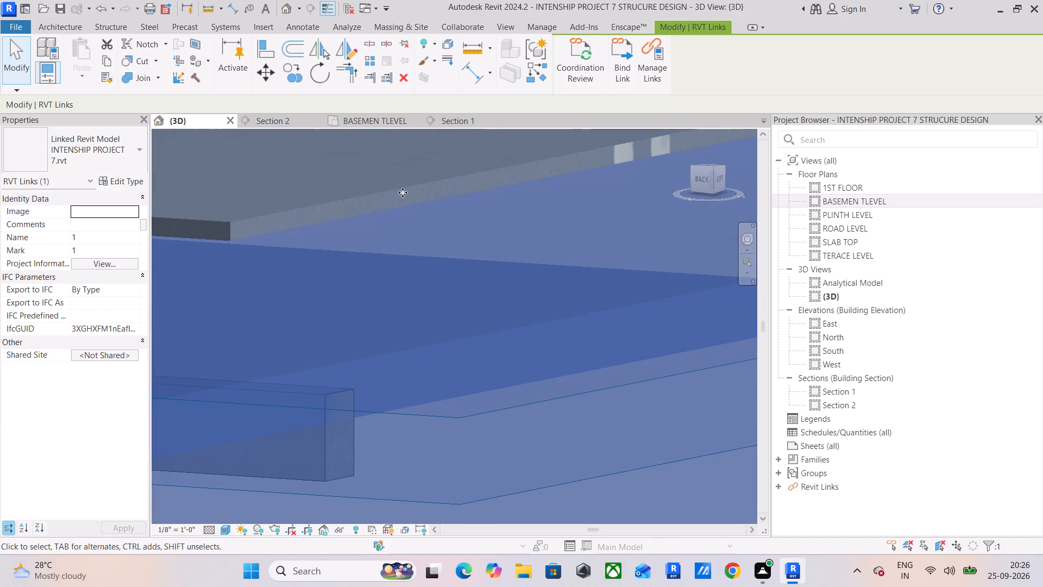
left_click(407, 198, "ctrl")
scroll(407, 198, "down", 6)
middle_click_drag(407, 199, 481, 374)
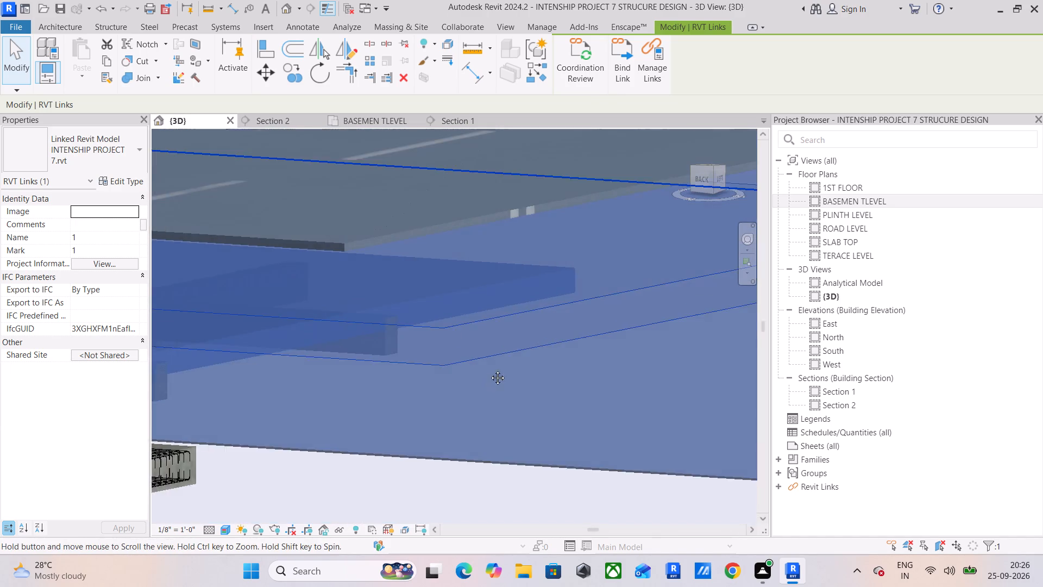
scroll(530, 301, "down", 3)
type("HH")
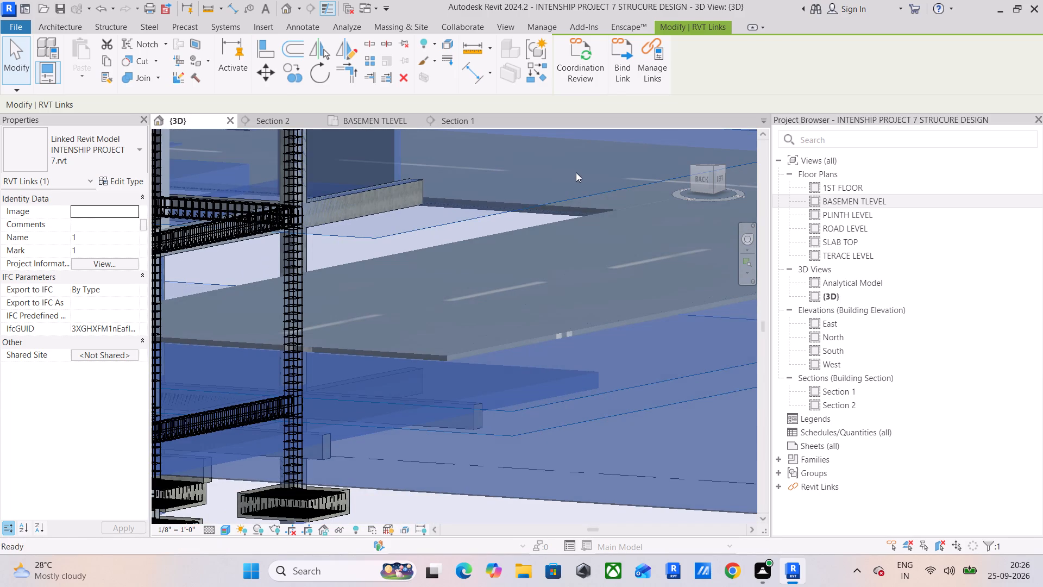
Save the project with the 3D view showing the reinforced frame from the front.
scroll(455, 309, "down", 5)
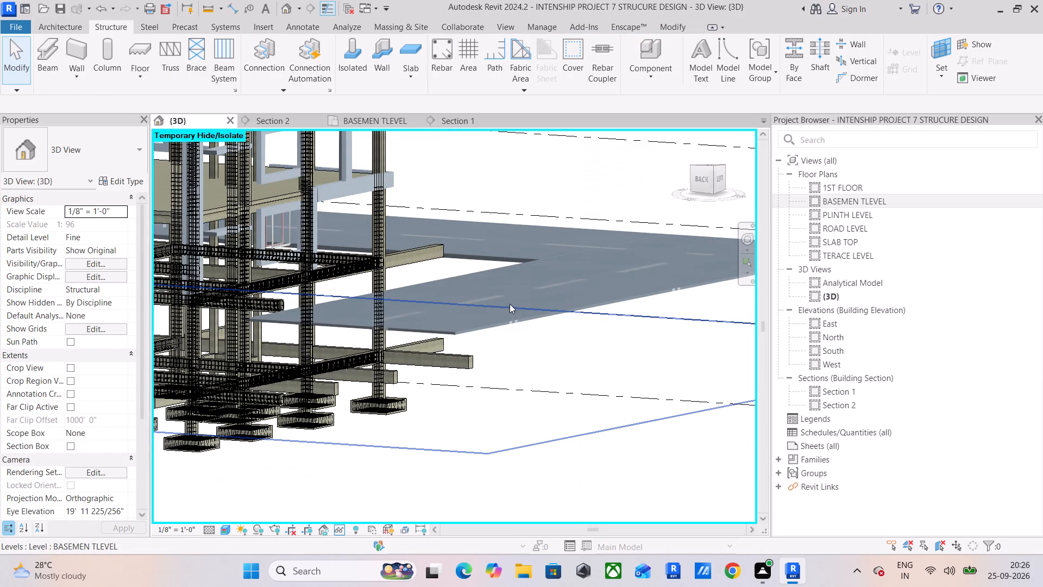
middle_click_drag(512, 309, 183, 333, "shift")
scroll(198, 324, "down", 5)
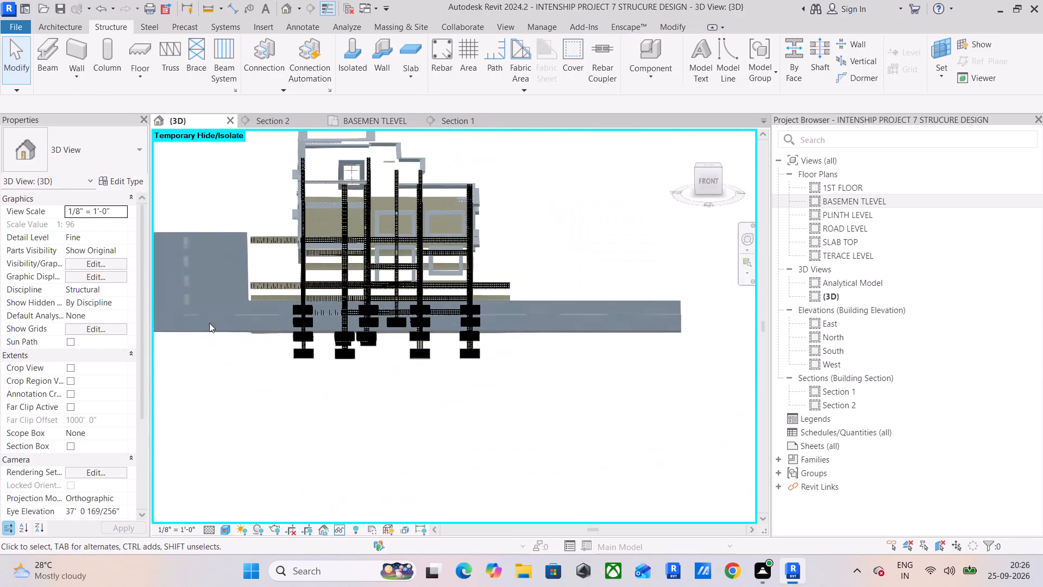
middle_click_drag(225, 327, 265, 359, "shift")
middle_click_drag(267, 359, 383, 355)
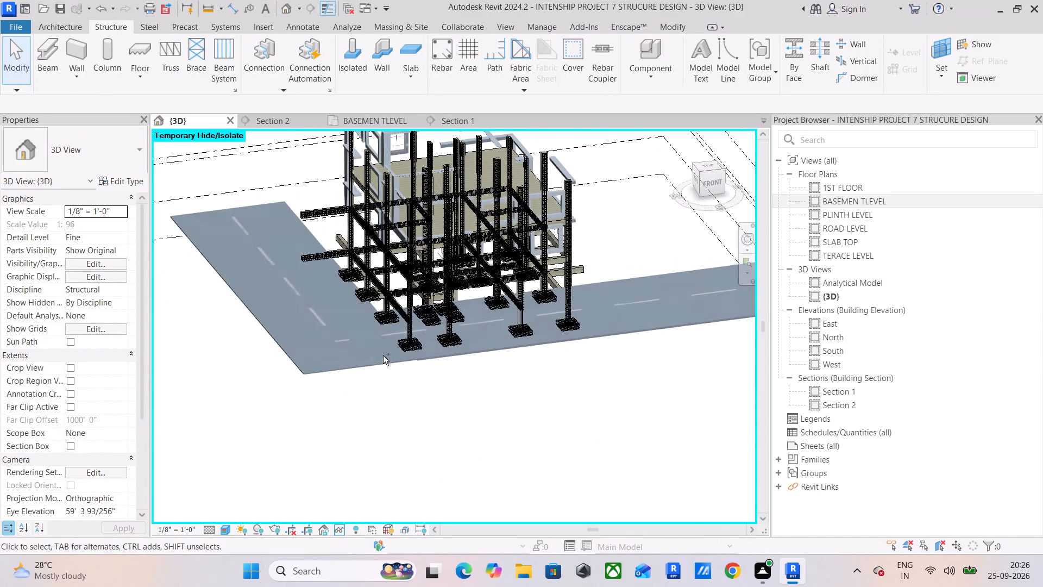
key("ctrl+s")
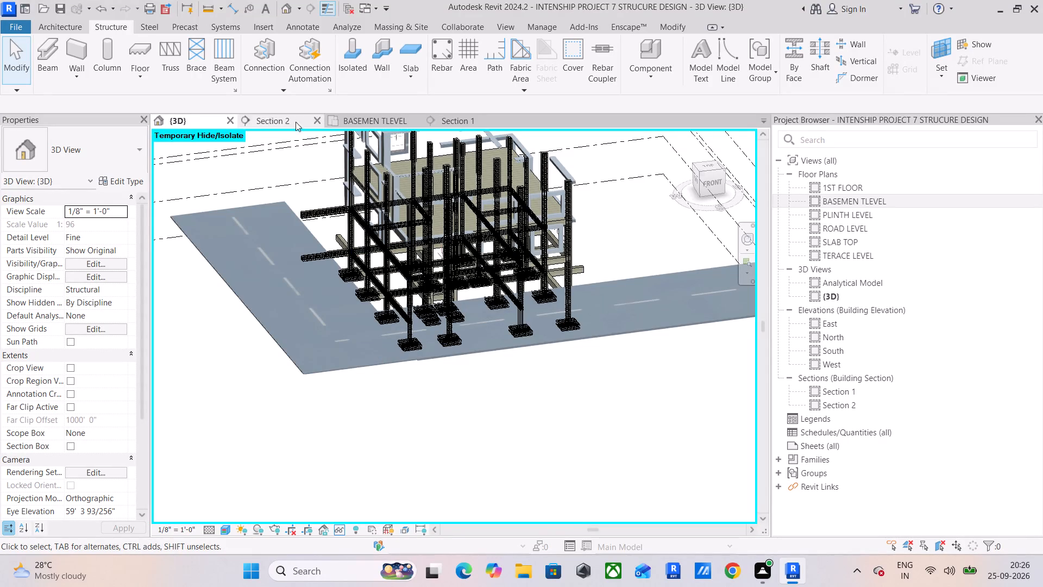
Close the 3D view and reopen the default {3D} view.
left_click(227, 119)
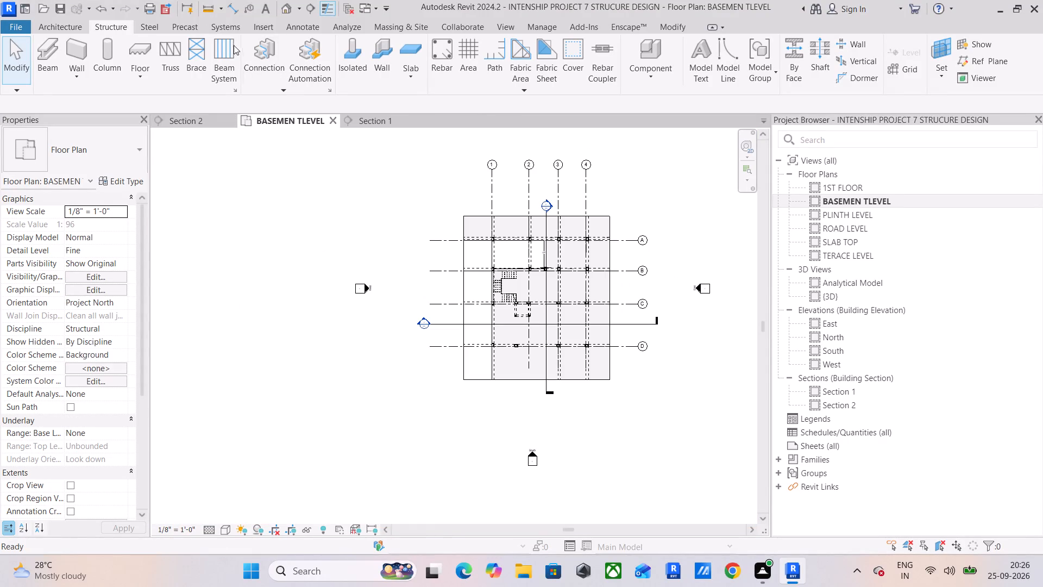
left_click(287, 5)
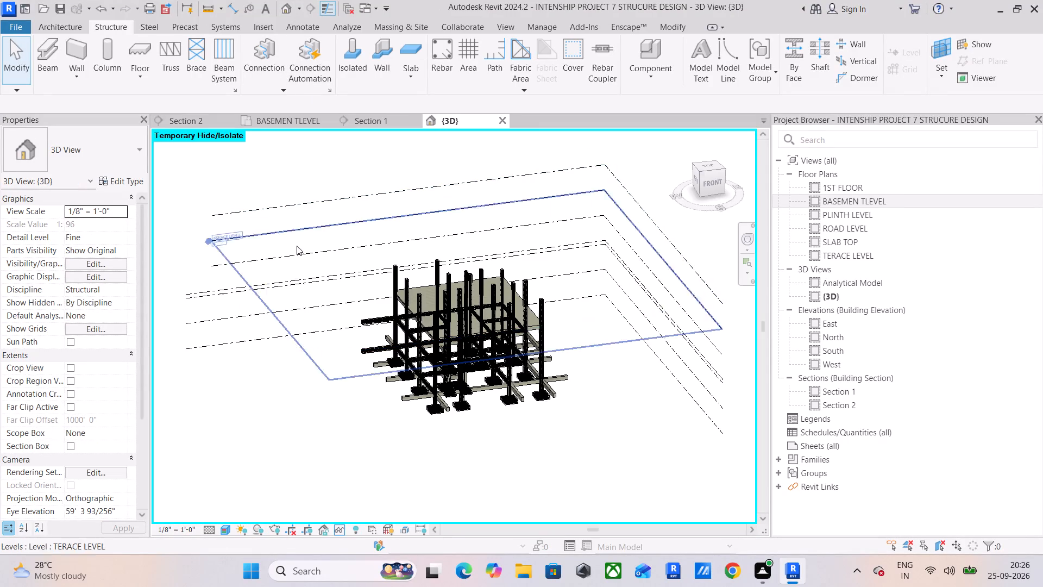
Delete the 6" Foundation Slab lying over the unreinforced upper-level concrete beams.
middle_click_drag(391, 323, 468, 293, "shift")
scroll(452, 314, "up", 6)
middle_click_drag(452, 314, 458, 313)
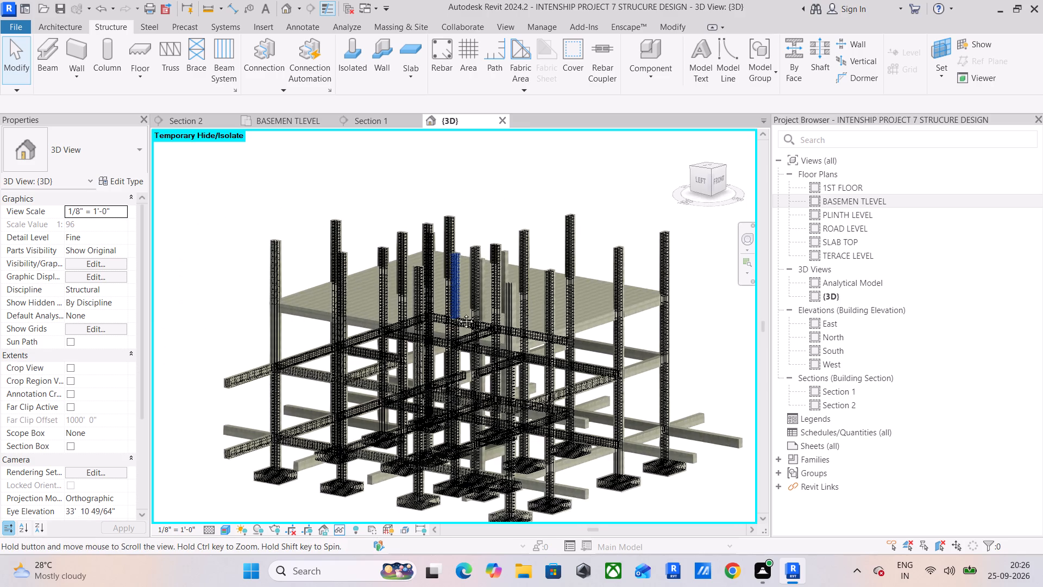
middle_click_drag(458, 313, 476, 183)
middle_click_drag(495, 242, 686, 270, "shift")
middle_click_drag(409, 236, 463, 228)
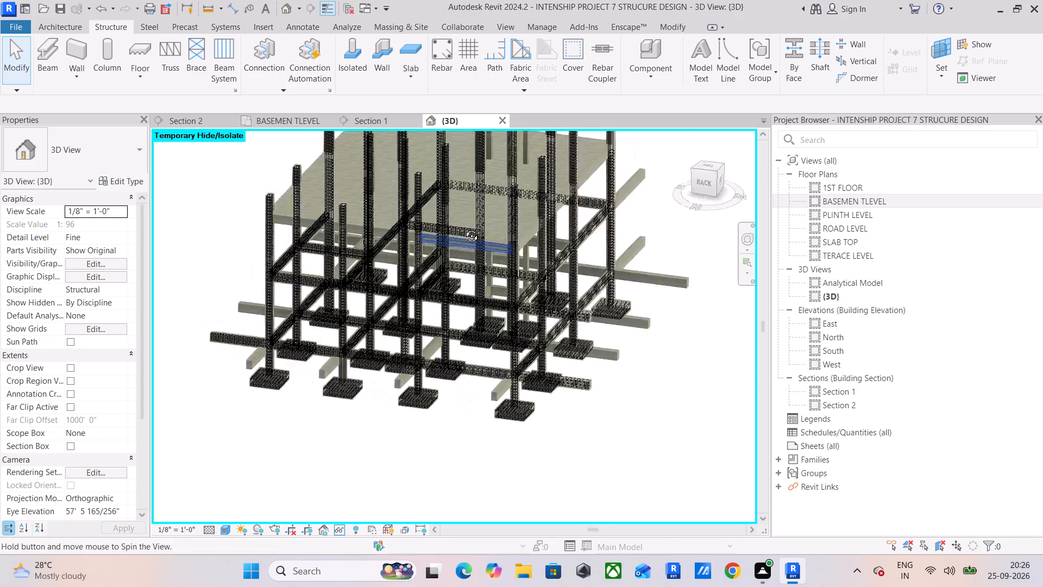
middle_click_drag(463, 228, 494, 172)
middle_click_drag(488, 182, 467, 319)
middle_click_drag(462, 318, 486, 299, "shift")
scroll(297, 291, "up", 3)
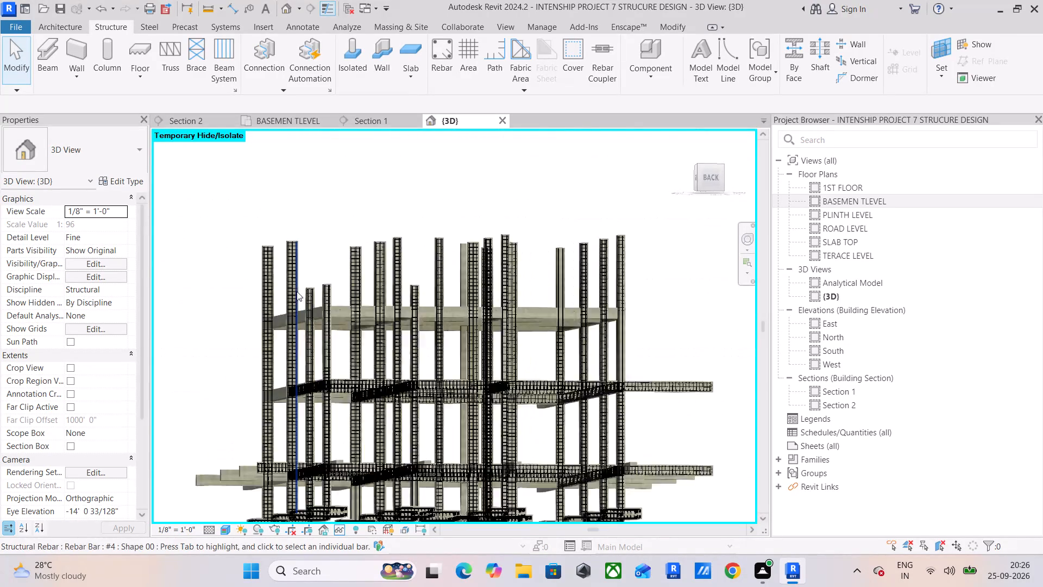
scroll(297, 291, "up", 7)
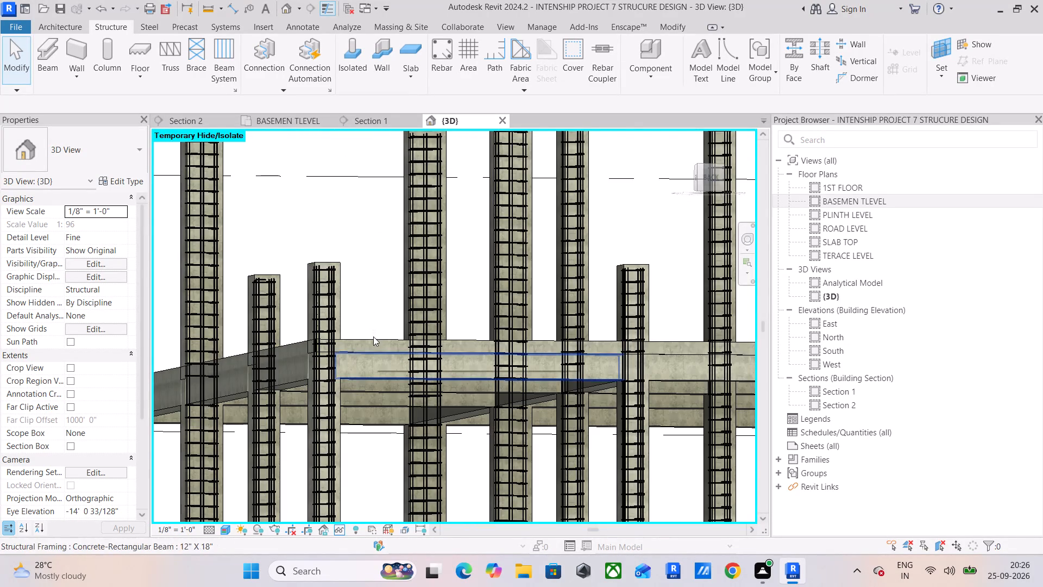
middle_click_drag(373, 339, 367, 381, "shift")
middle_click_drag(351, 429, 352, 307)
scroll(351, 429, "up", 1)
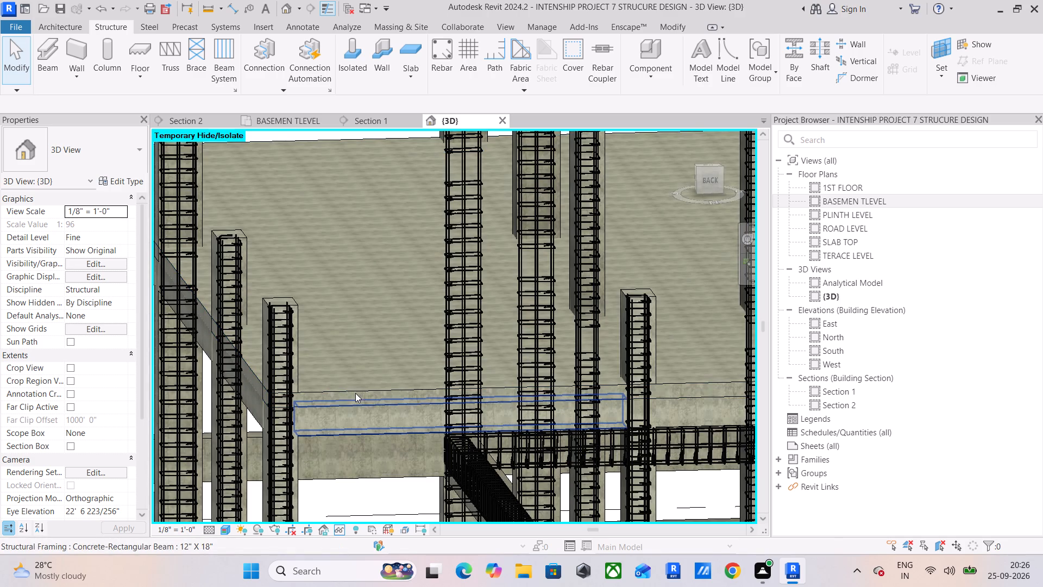
left_click(359, 399)
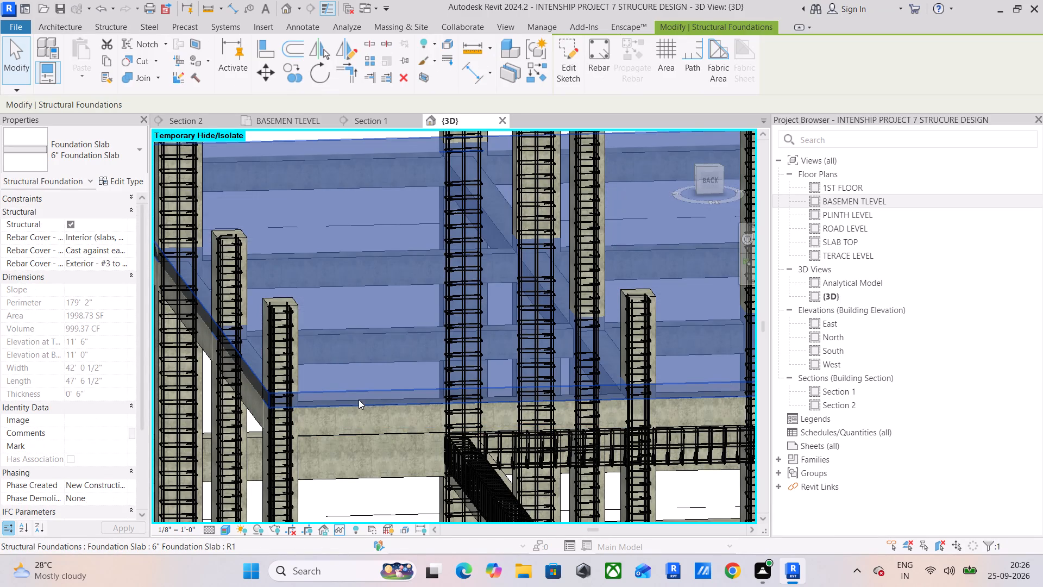
key("Delete")
Start propagating rebar from a reinforced lower-level 12" X 18" beam to the parallel outer beam and the cross beam joining them.
scroll(385, 302, "down", 4)
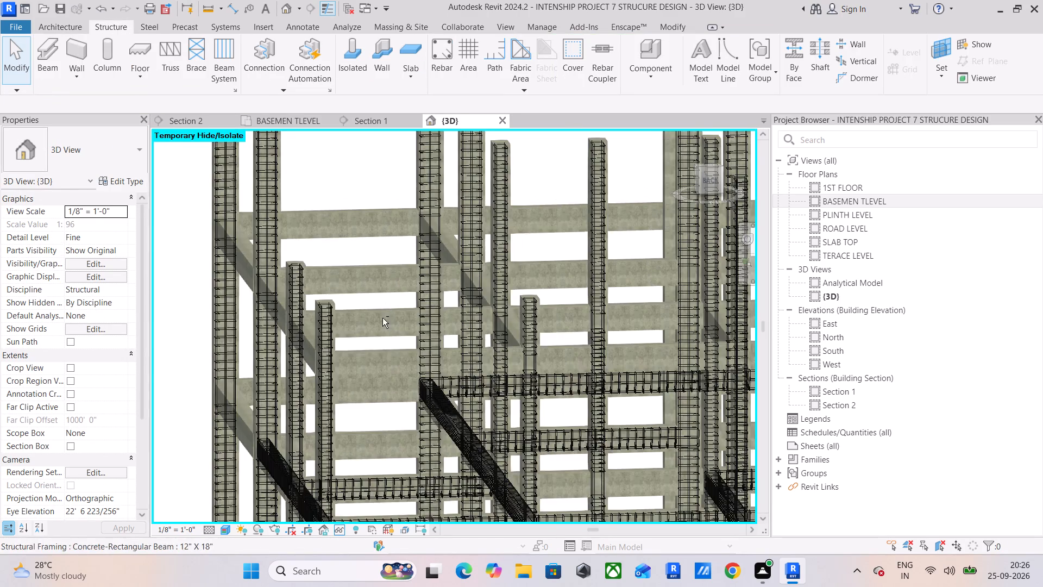
middle_click_drag(382, 318, 467, 293, "shift")
scroll(467, 295, "down", 4)
middle_click_drag(470, 297, 516, 293)
middle_click_drag(425, 311, 493, 315, "shift")
middle_click_drag(488, 316, 301, 238)
middle_click_drag(319, 287, 405, 339, "shift")
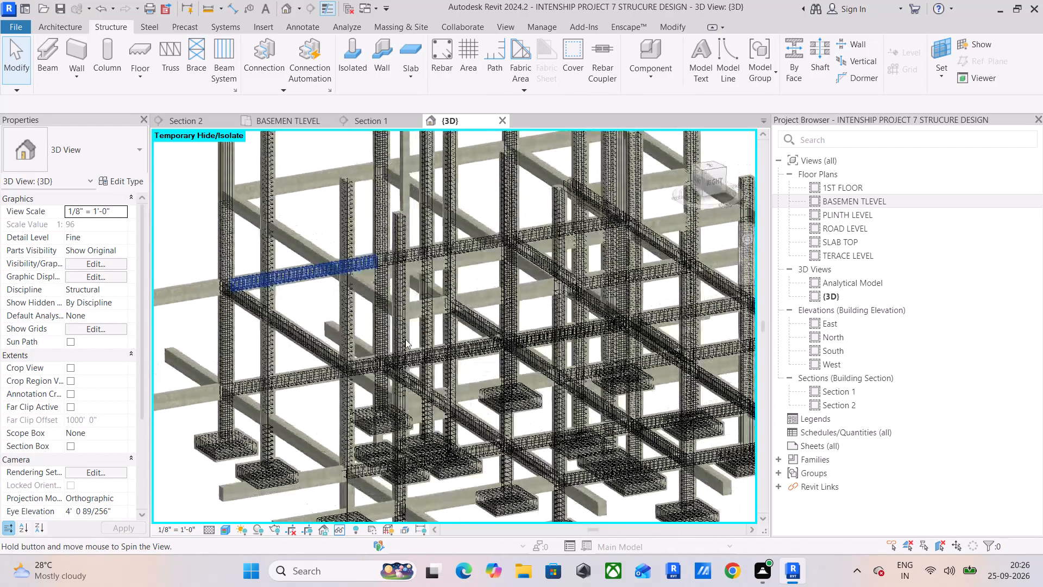
scroll(417, 349, "up", 10)
left_click(431, 340)
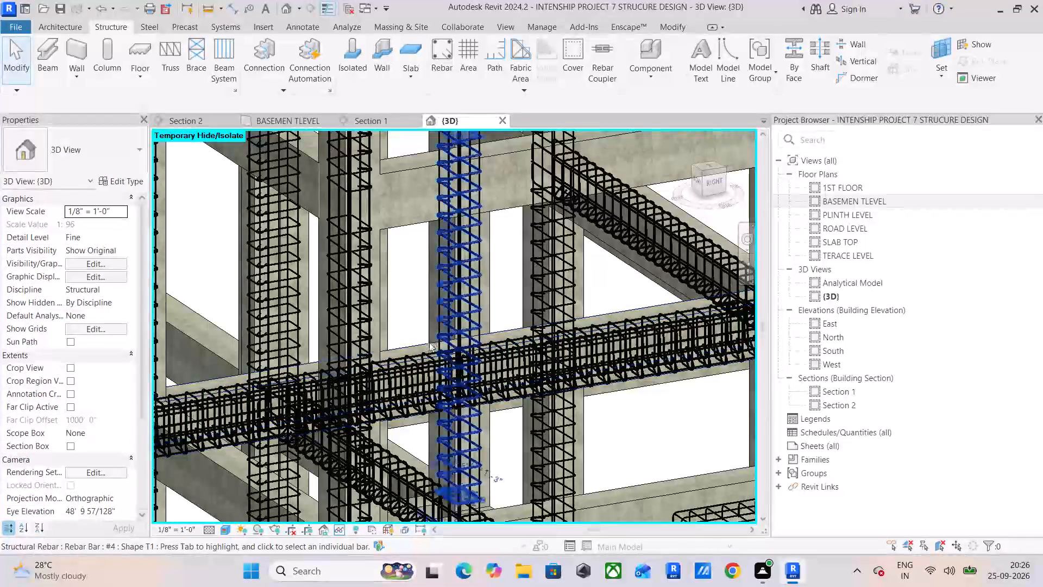
left_click(410, 345)
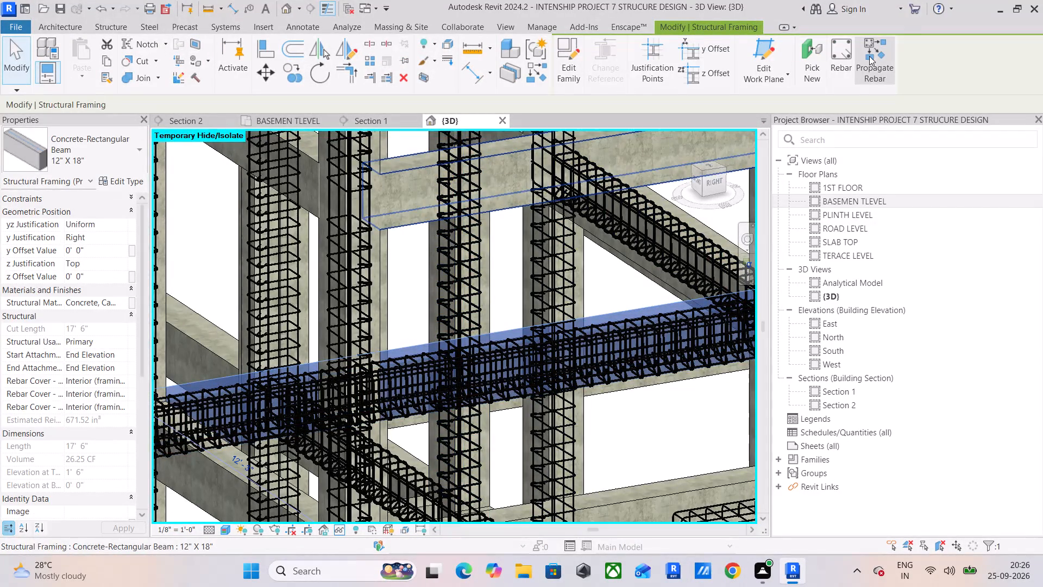
left_click(869, 56)
left_click(625, 492)
middle_click_drag(625, 492, 632, 474)
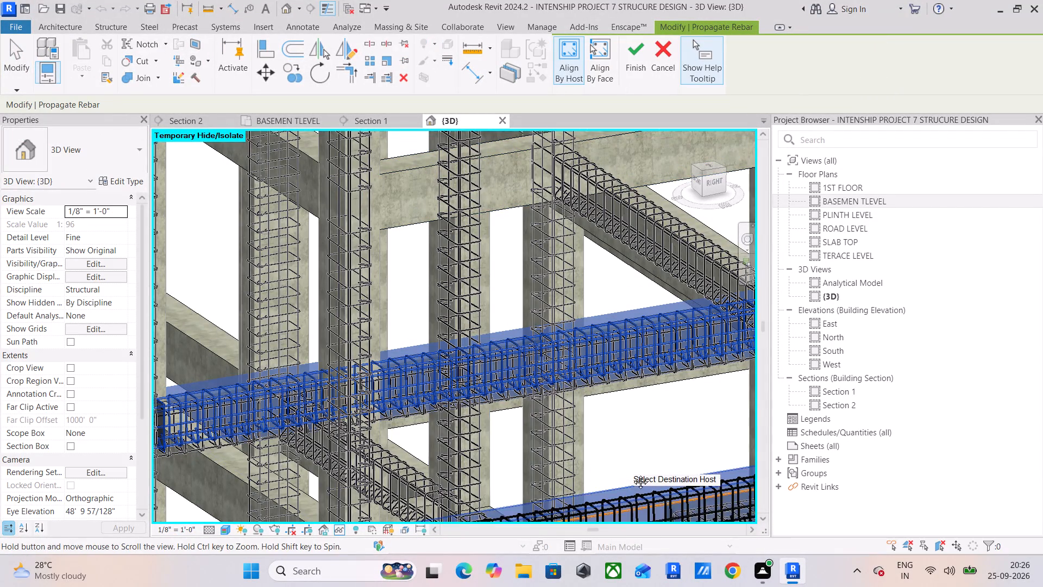
middle_click_drag(632, 474, 634, 299)
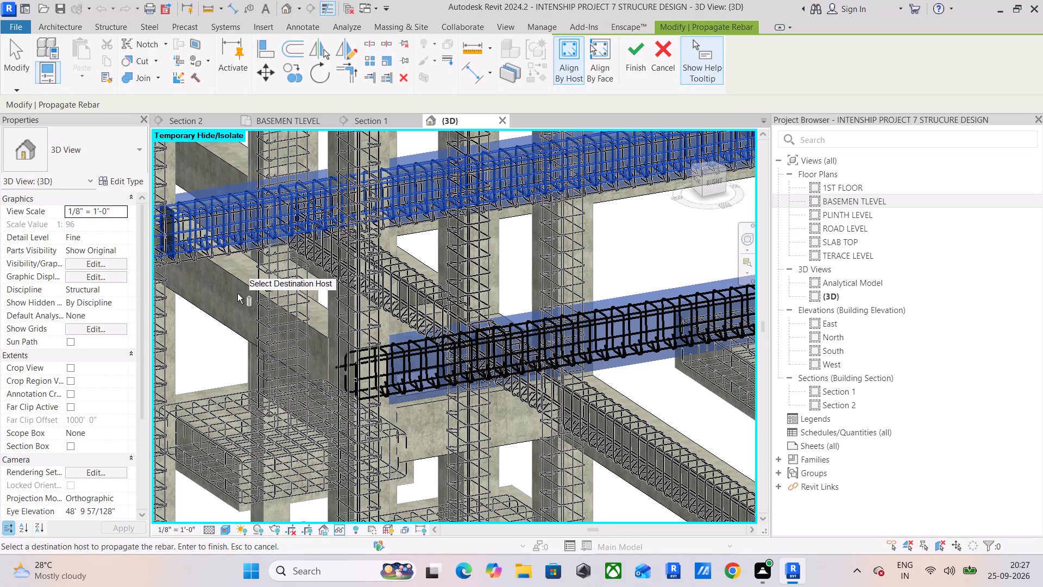
left_click(227, 275)
scroll(227, 275, "down", 2)
middle_click_drag(229, 275, 512, 335)
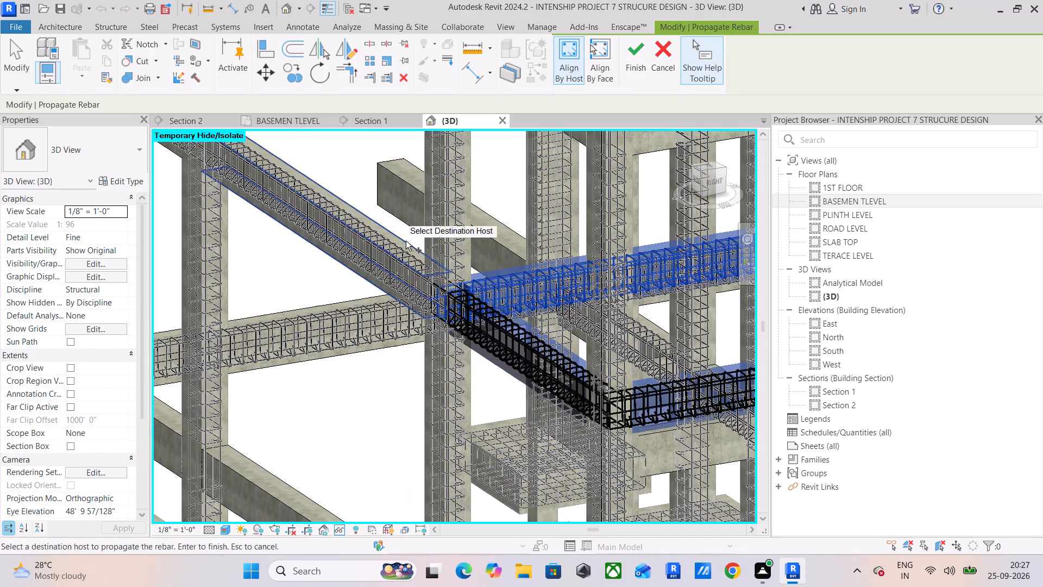
Add the three upper-level 12" X 18" beams along the frame's front edge as destination hosts for the propagated rebar.
scroll(509, 239, "down", 5)
middle_click_drag(511, 254, 425, 415)
scroll(425, 414, "up", 1)
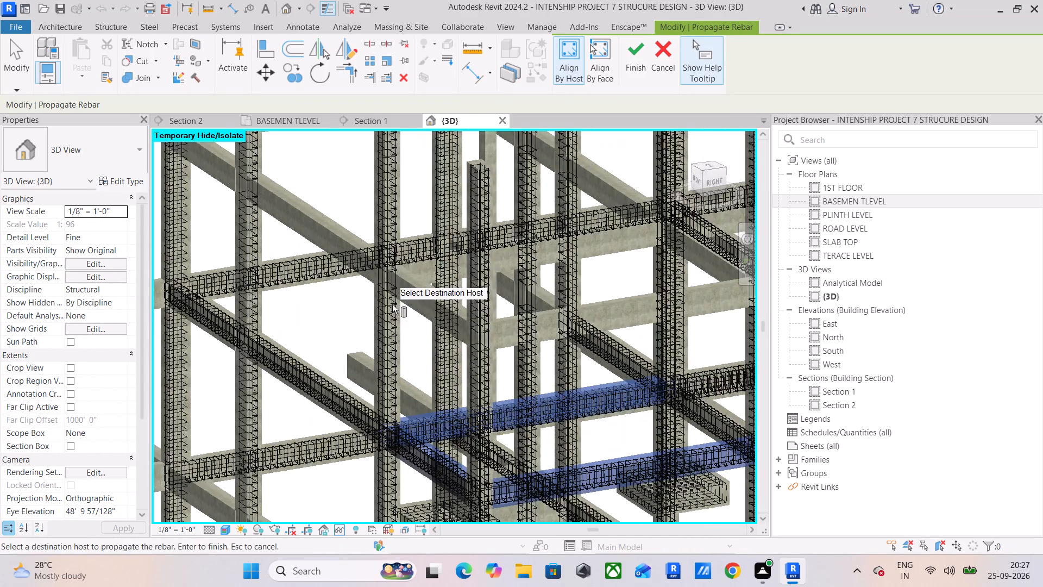
left_click(409, 288)
left_click(327, 221)
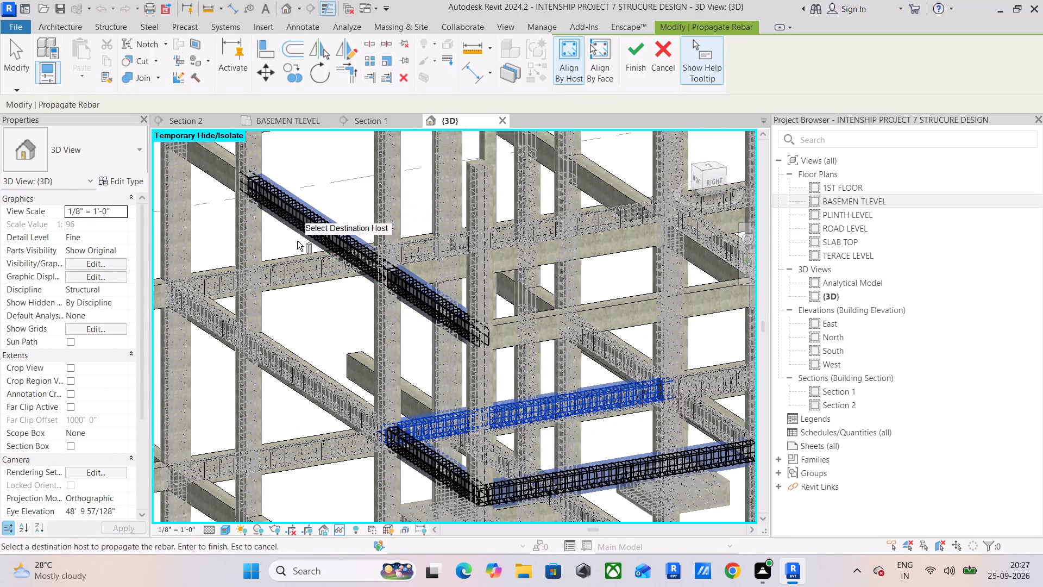
middle_click_drag(302, 247, 468, 444)
left_click(369, 343)
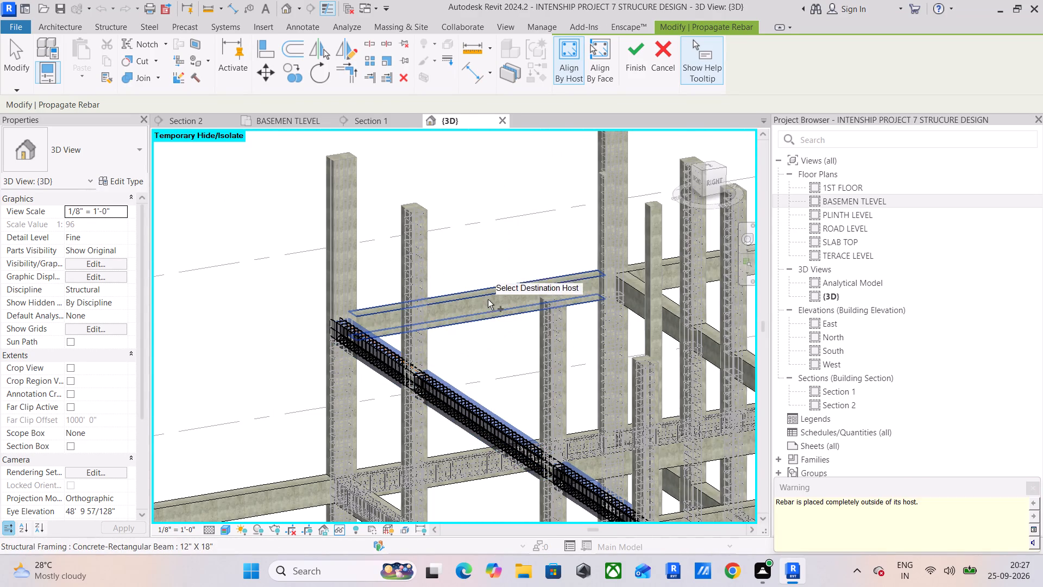
Propagate the rebar to the first two upper-level beams along the left side of the frame and the adjoining interior cross-beam line.
left_click(487, 296)
middle_click_drag(583, 319, 433, 386)
left_click(629, 314)
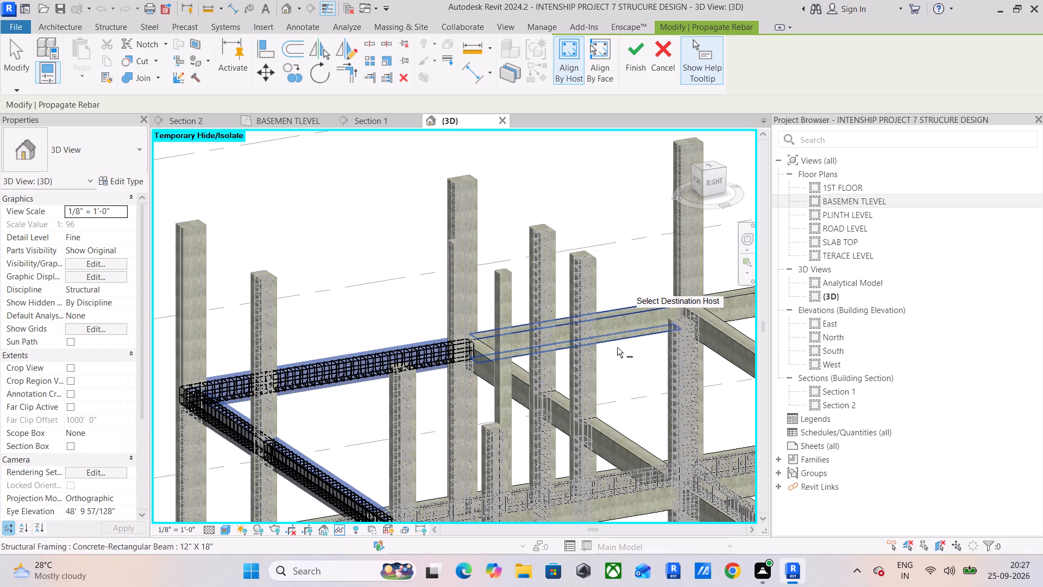
left_click(596, 428)
left_click(551, 404)
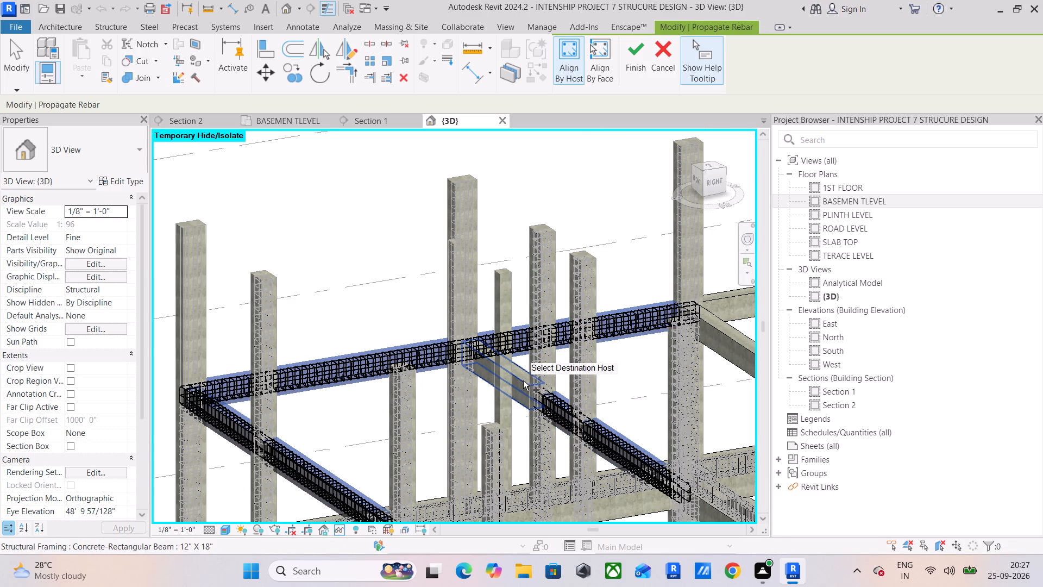
left_click(523, 378)
Propagate the rebar to the last left-side beam, the next interior cross beam, two back-edge beams and the short beam between them.
middle_click_drag(584, 405, 399, 434)
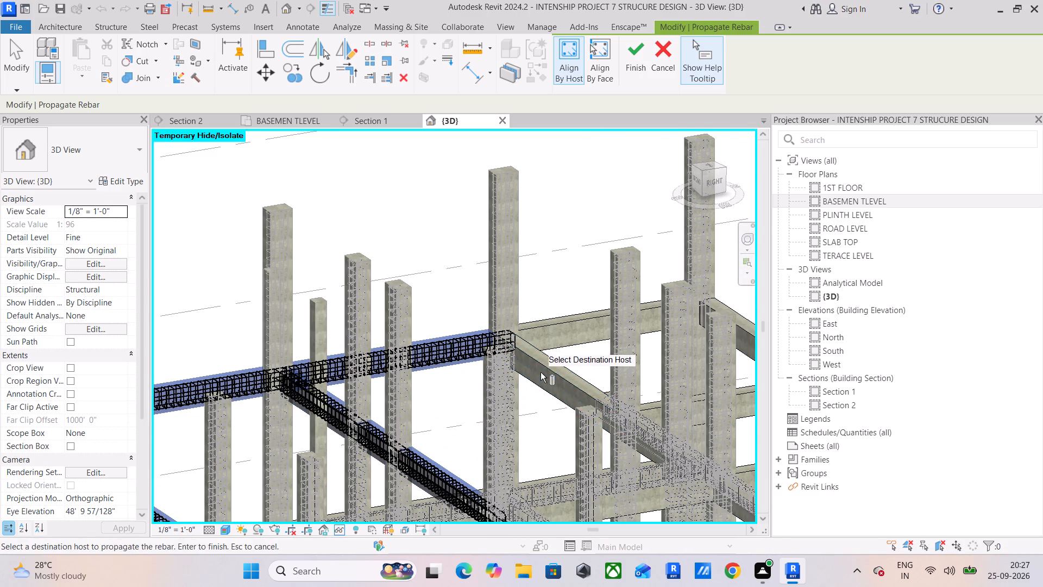
left_click(541, 372)
left_click(545, 365)
left_click(567, 325)
middle_click_drag(559, 353, 410, 339)
left_click(620, 323)
left_click(619, 375)
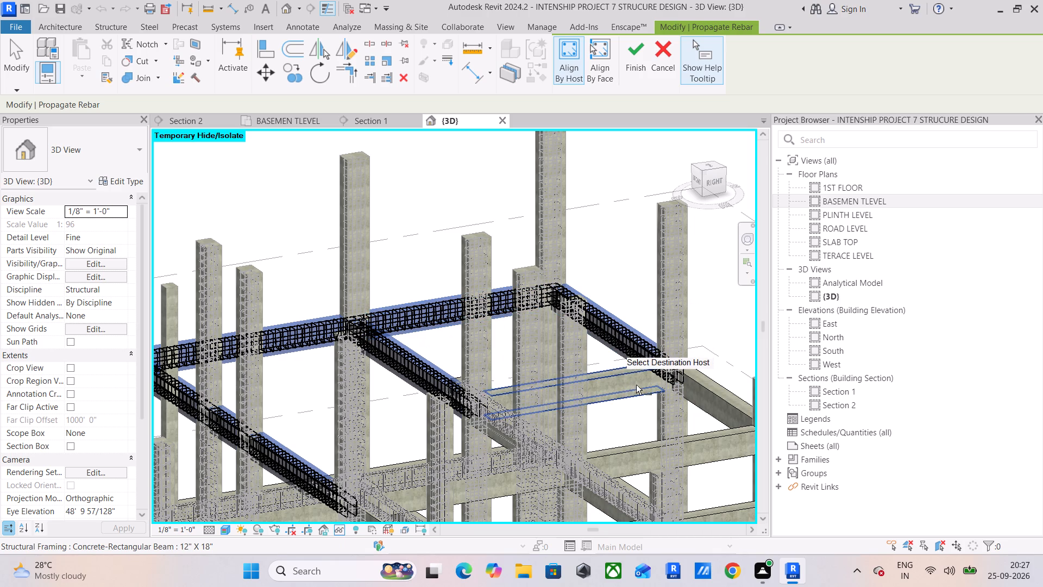
left_click(707, 389)
Propagate the rebar to the upper-level interior and right-side beams running between the frame's front and back.
middle_click_drag(705, 390, 538, 295)
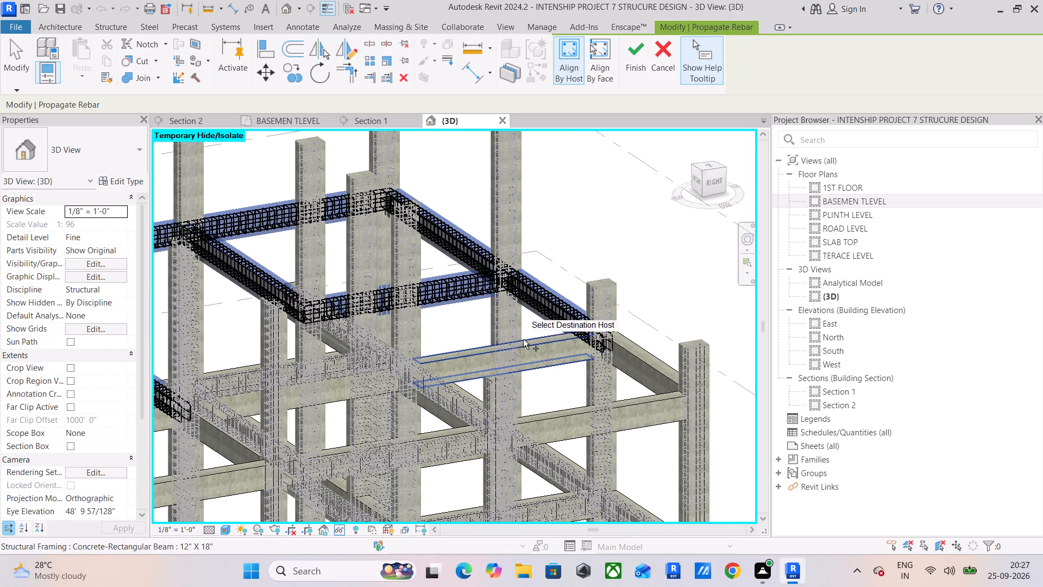
left_click(521, 344)
left_click(315, 385)
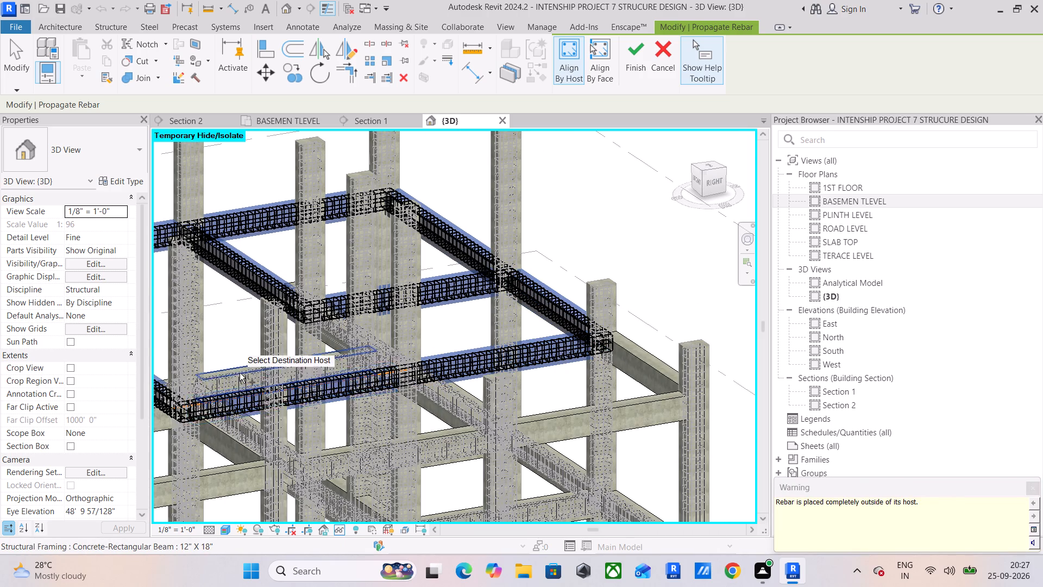
scroll(240, 373, "up", 4)
scroll(240, 373, "down", 4)
left_click(579, 417)
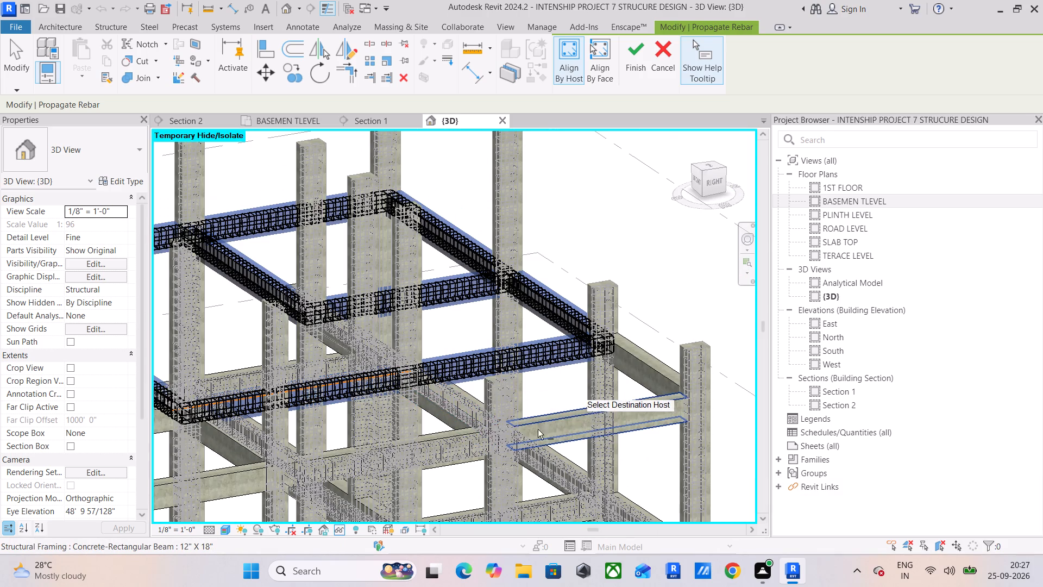
middle_click_drag(463, 443, 613, 365)
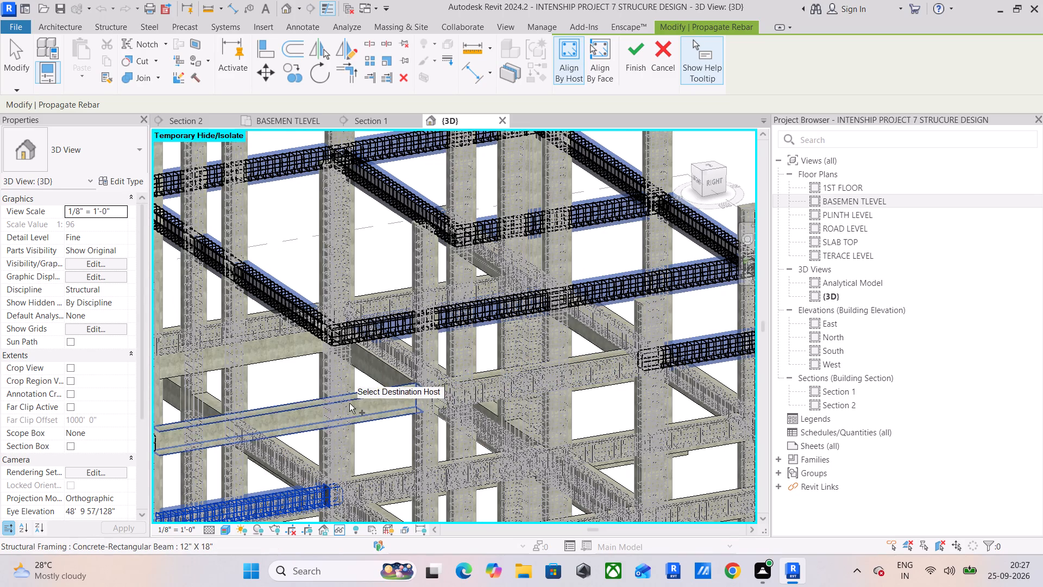
left_click(353, 401)
middle_click_drag(353, 402, 507, 411)
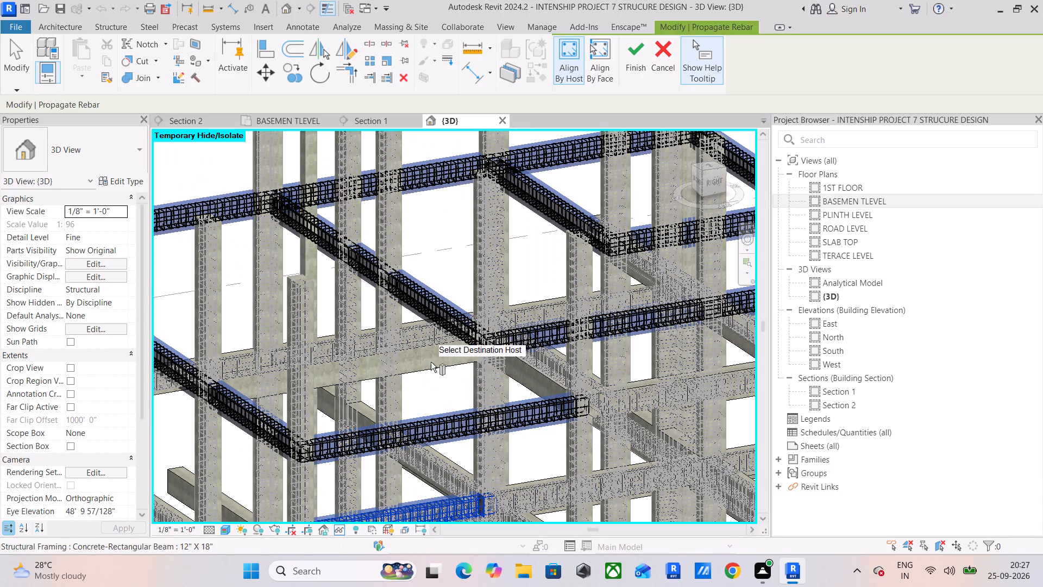
left_click(418, 366)
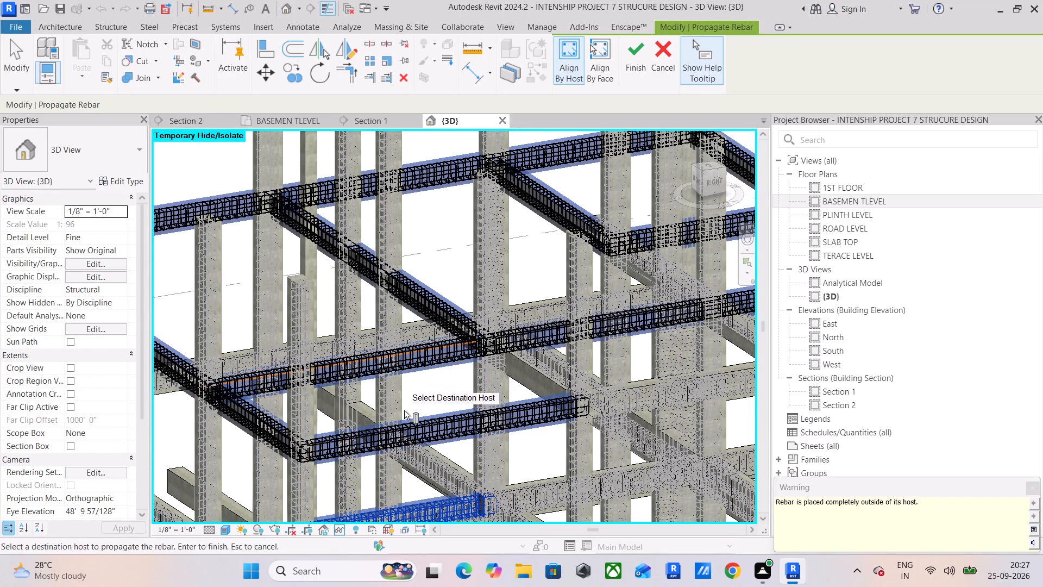
Propagate the rebar to the remaining unreinforced upper-level 12" X 18" beam in the frame's right-side edge line.
middle_click_drag(404, 410, 472, 408, "shift")
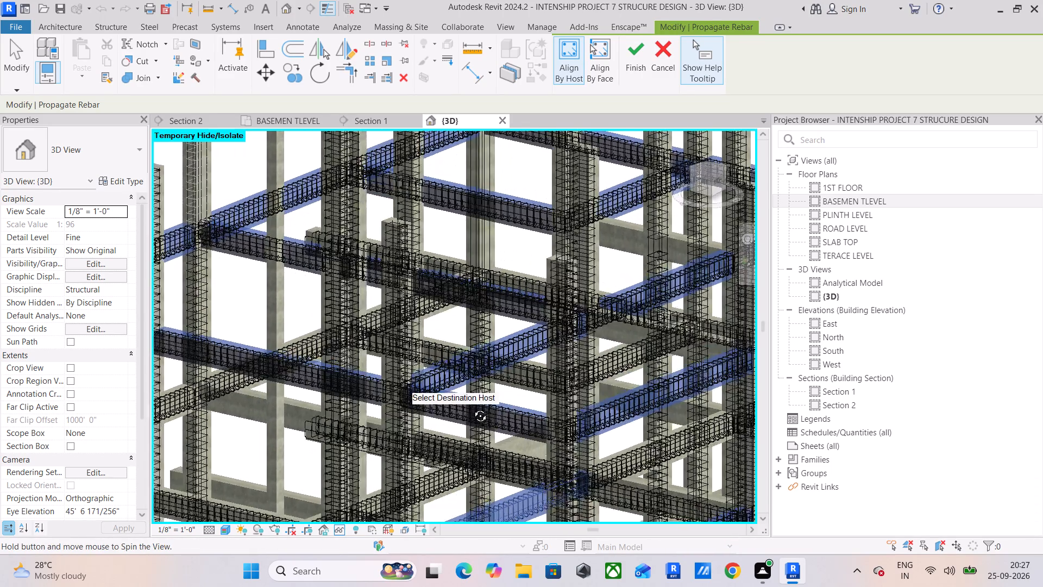
middle_click_drag(472, 408, 473, 408, "shift")
scroll(473, 408, "down", 4)
middle_click_drag(489, 414, 473, 454, "shift")
middle_click_drag(555, 358, 405, 419)
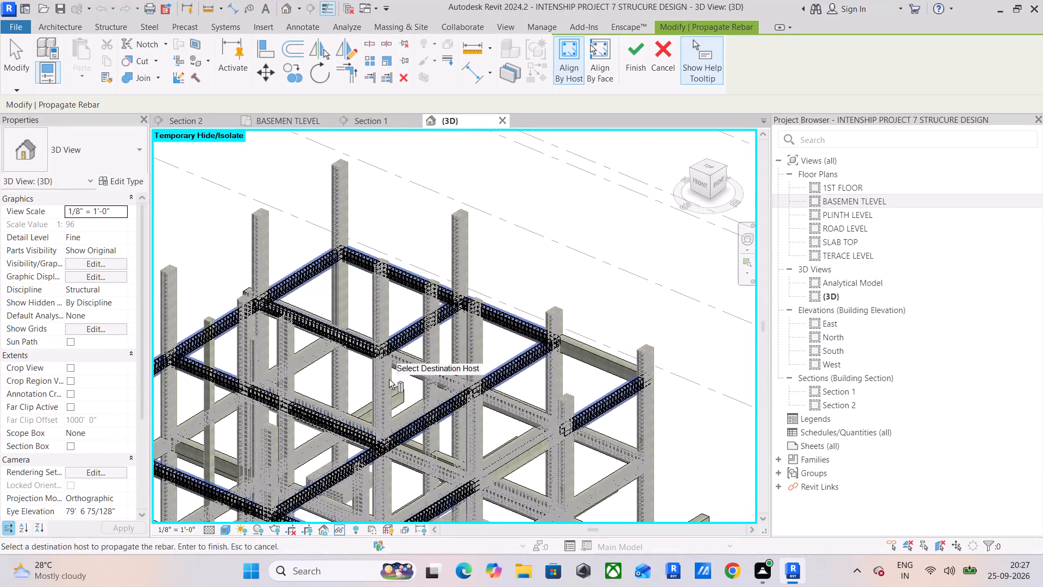
middle_click_drag(574, 475, 543, 374)
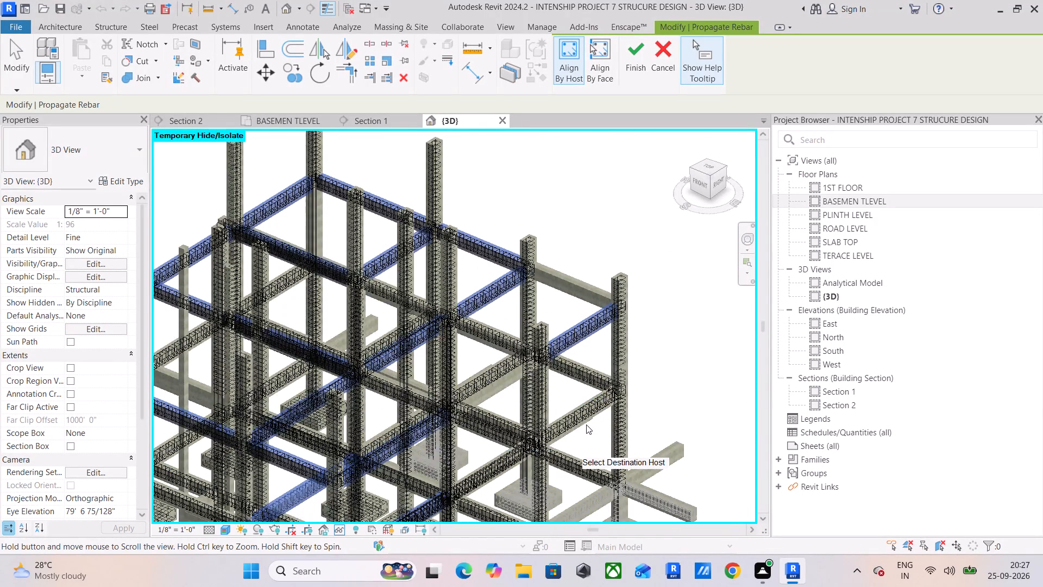
middle_click_drag(567, 394, 550, 352, "shift")
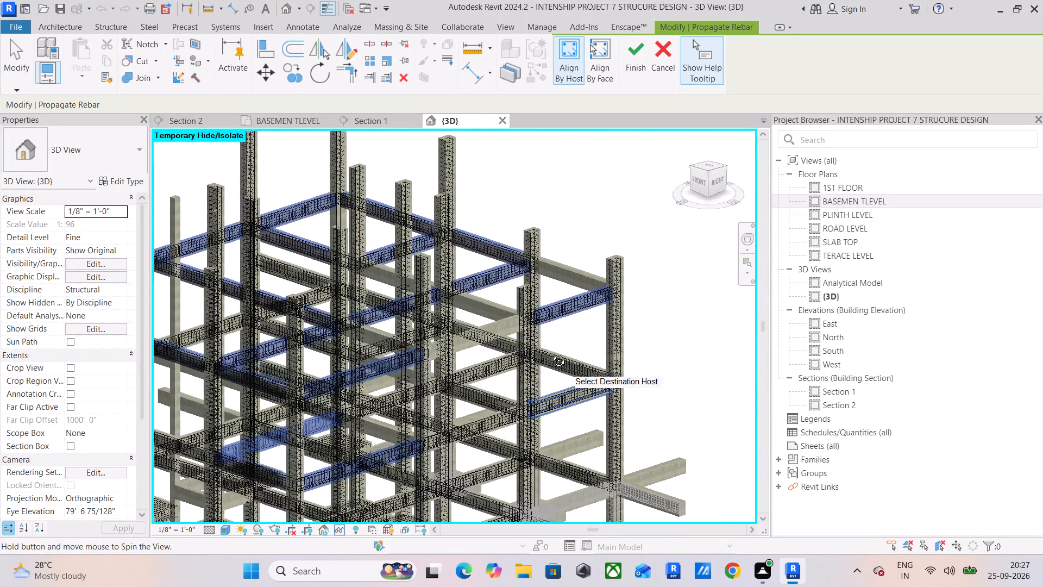
middle_click_drag(550, 352, 544, 340, "shift")
scroll(476, 316, "up", 1)
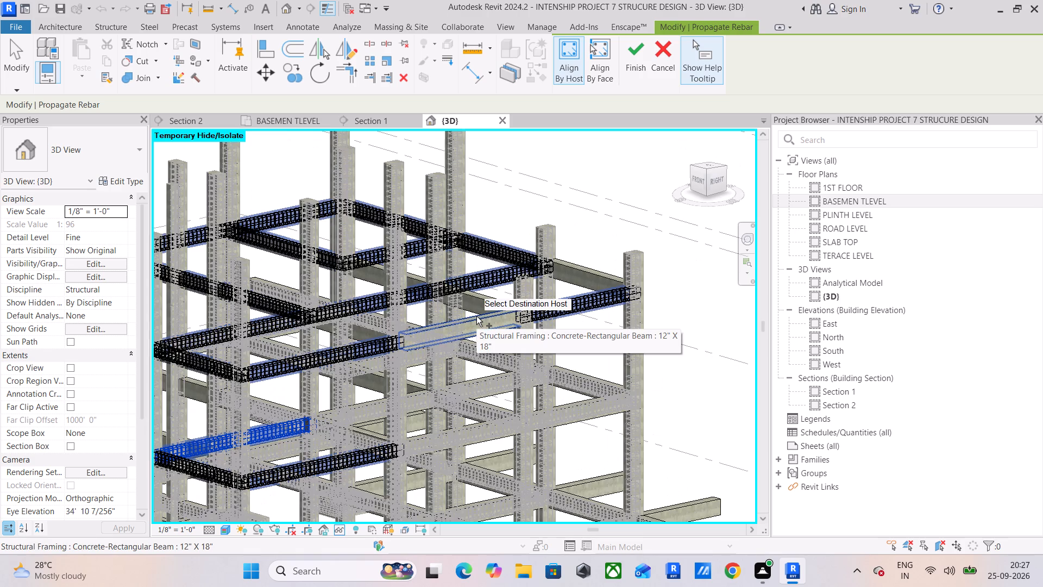
left_click(476, 316)
Propagate the rebar to three upper-level cross-beam segments near the right side and the last back-edge beam at the corner.
scroll(483, 302, "up", 4)
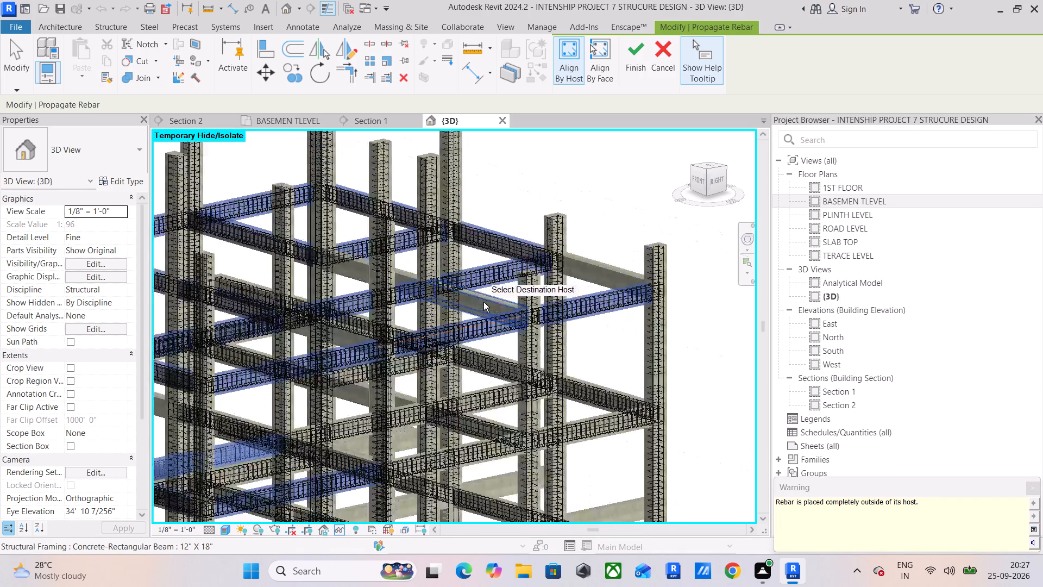
scroll(483, 302, "up", 1)
left_click(489, 293)
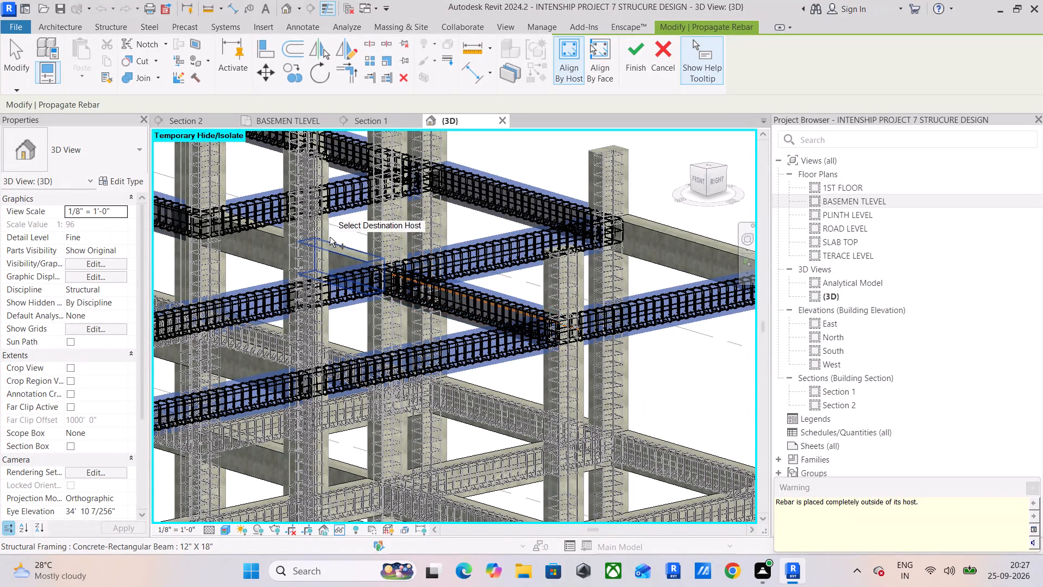
left_click(347, 254)
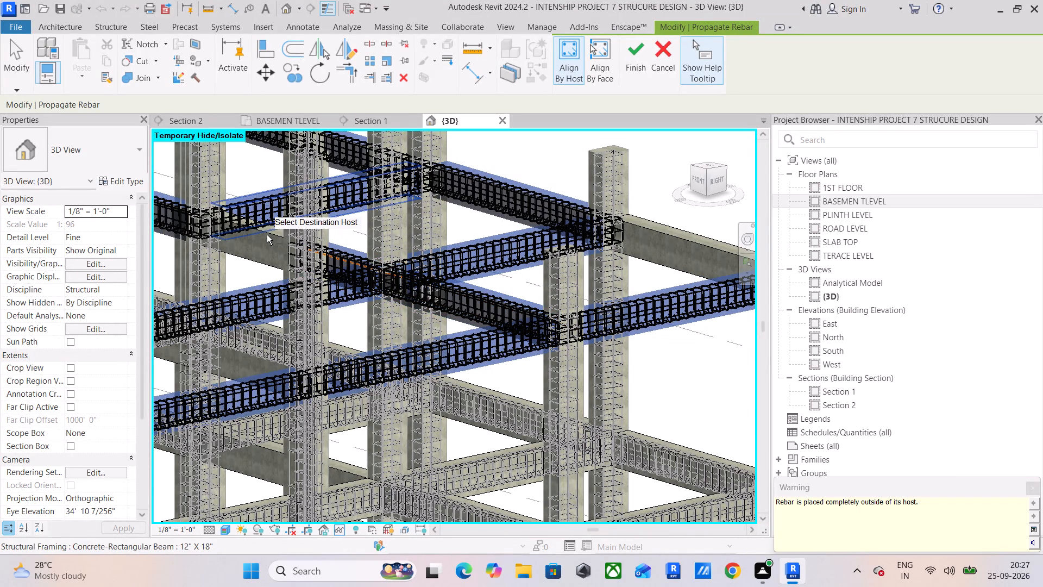
scroll(247, 247, "up", 5)
left_click(296, 221)
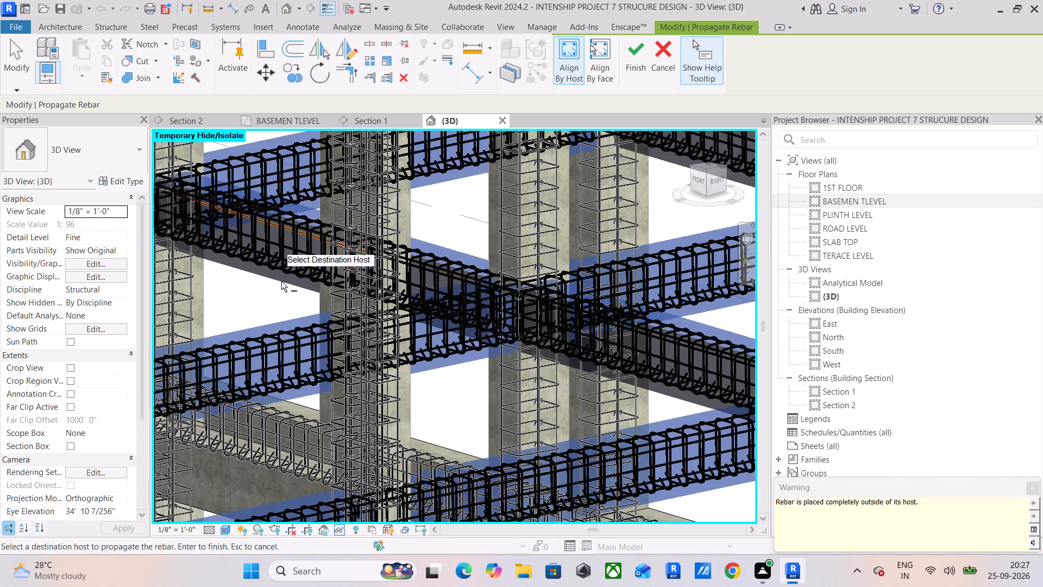
scroll(328, 309, "down", 5)
middle_click_drag(442, 324, 435, 377)
middle_click_drag(491, 355, 359, 342)
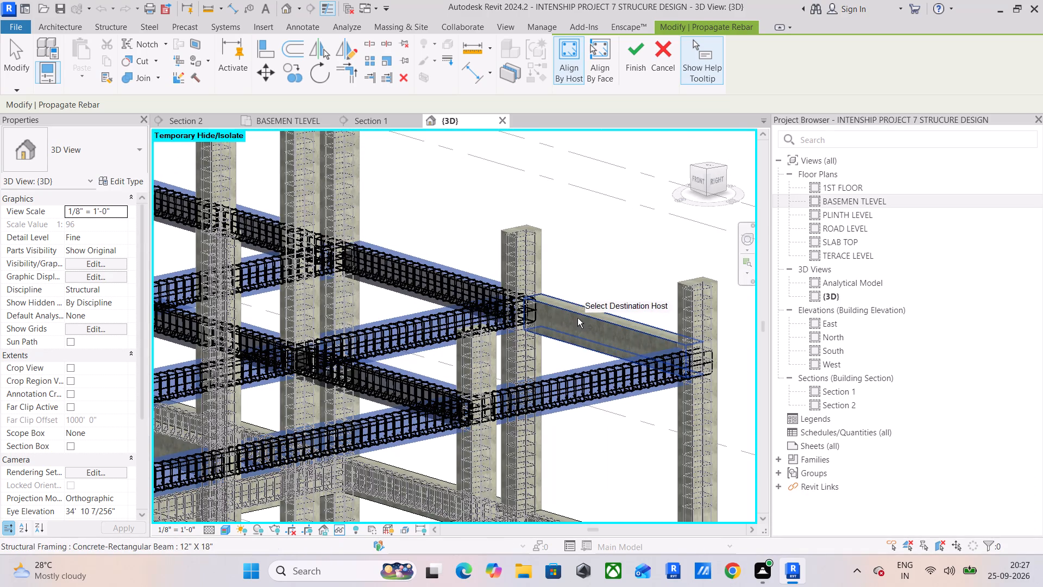
left_click(579, 317)
Propagate the rebar to the lowest-level right-side 12" X 18" beam just above the footings, adjoining the front corner.
scroll(579, 317, "down", 3)
middle_click_drag(579, 317, 648, 254)
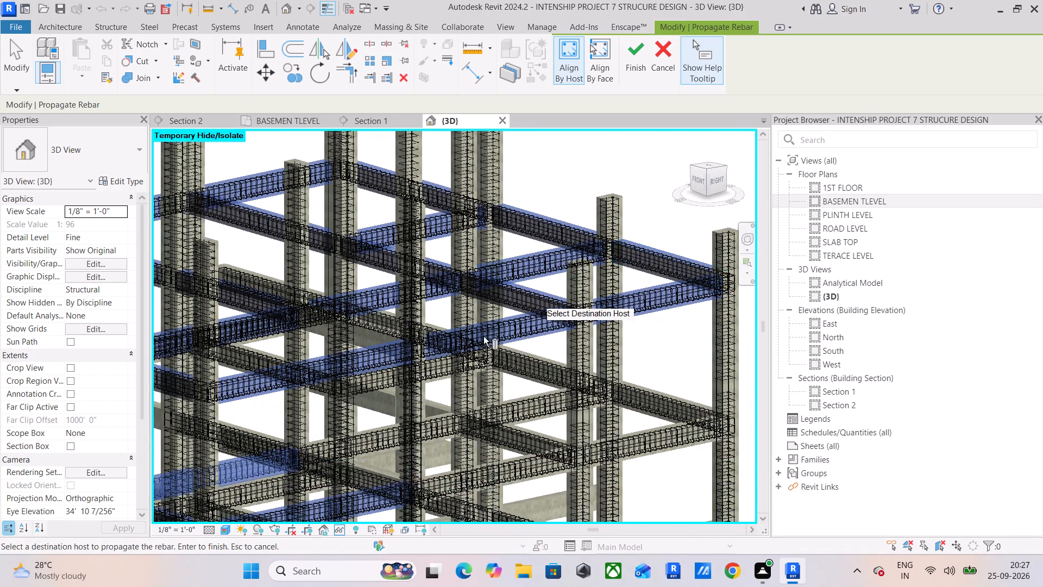
middle_click_drag(487, 338, 608, 307)
middle_click_drag(307, 349, 509, 322)
scroll(388, 313, "down", 3)
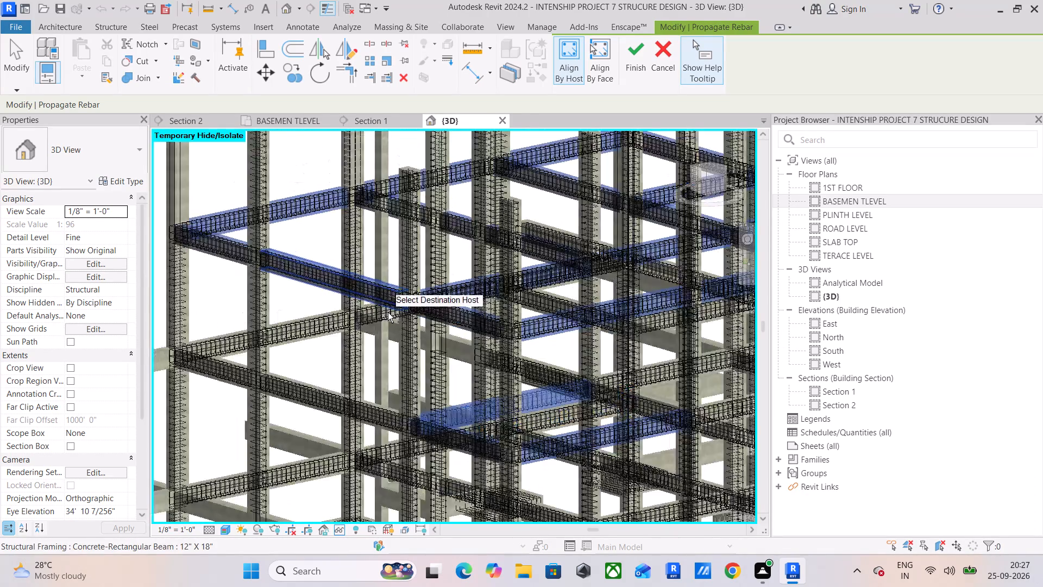
middle_click_drag(249, 355, 296, 248)
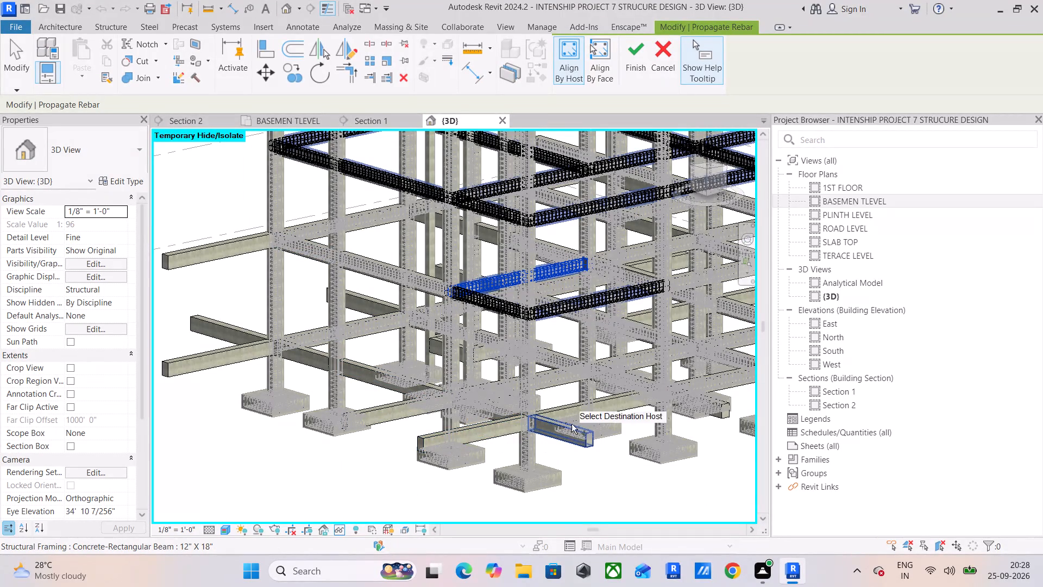
left_click(573, 409)
Propagate the rebar to three adjoining lowest-level 12" X 18" beam segments along the frame's front edge.
middle_click_drag(599, 426, 449, 440)
scroll(541, 424, "up", 5)
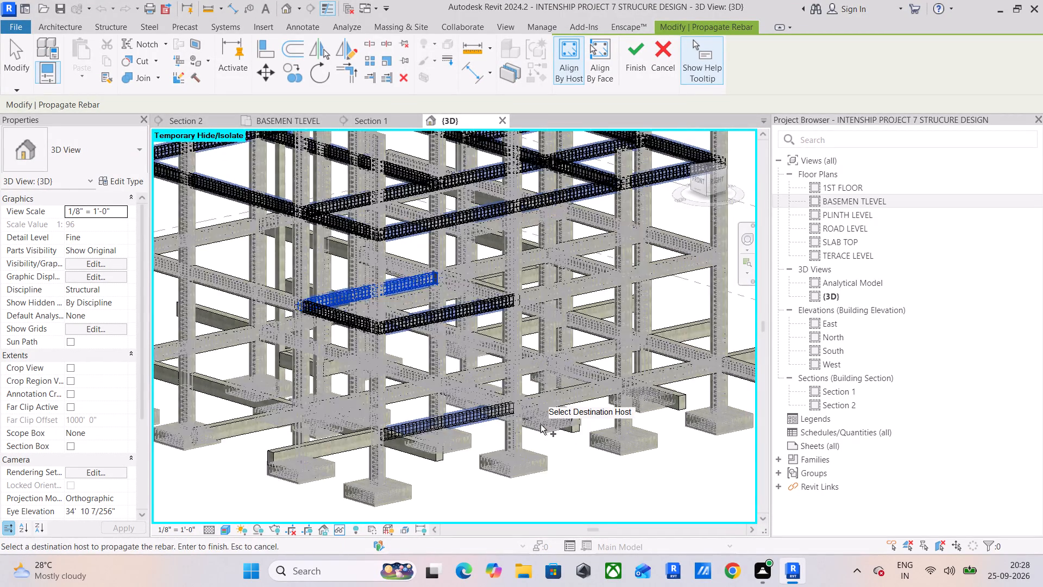
middle_click_drag(579, 412, 299, 421)
scroll(319, 417, "down", 5)
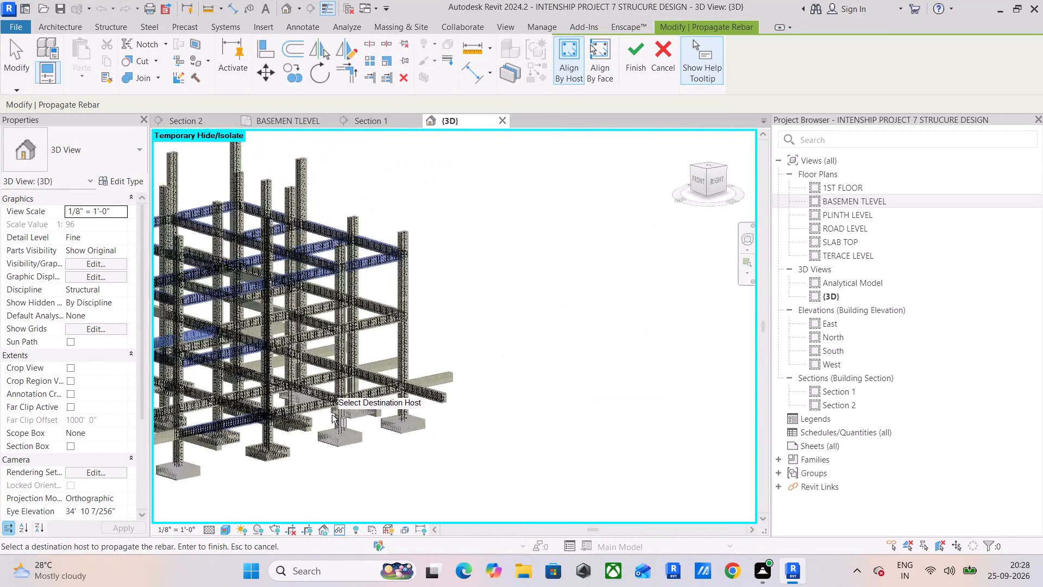
middle_click_drag(332, 415, 493, 424)
middle_click_drag(288, 439, 467, 442, "shift")
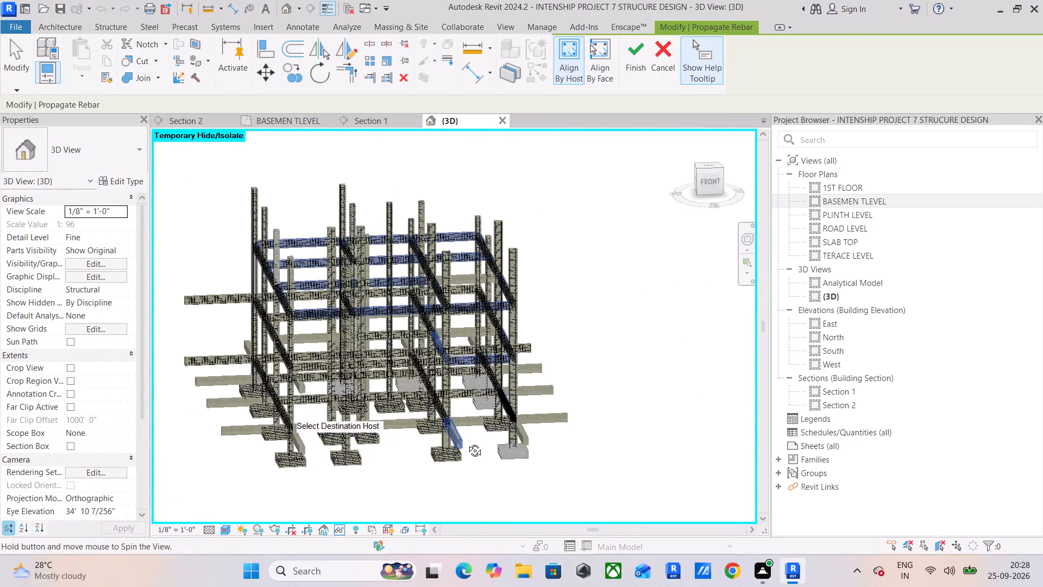
middle_click_drag(467, 442, 508, 432, "shift")
middle_click_drag(347, 417, 401, 422, "shift")
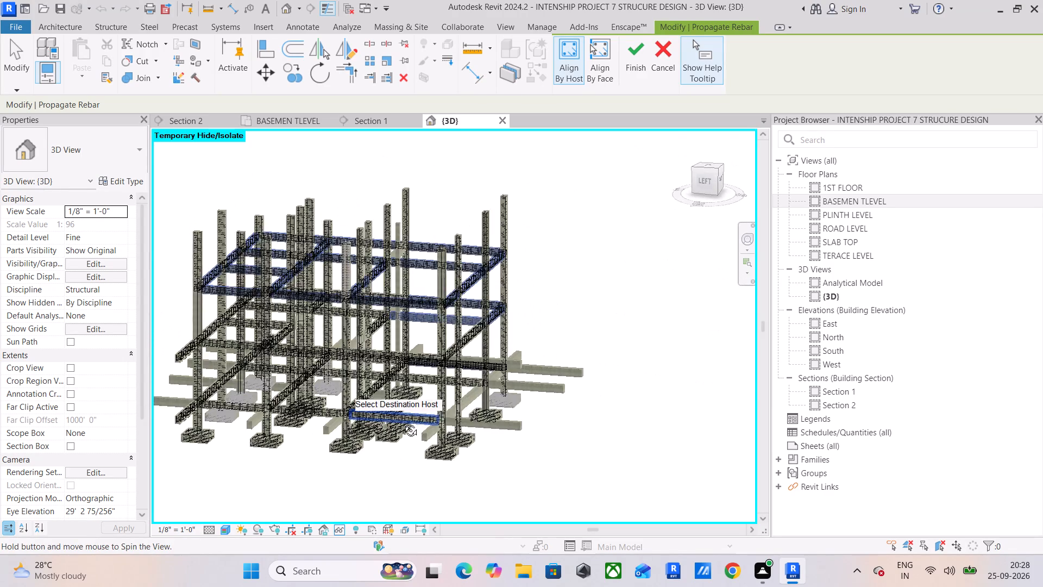
scroll(468, 413, "up", 14)
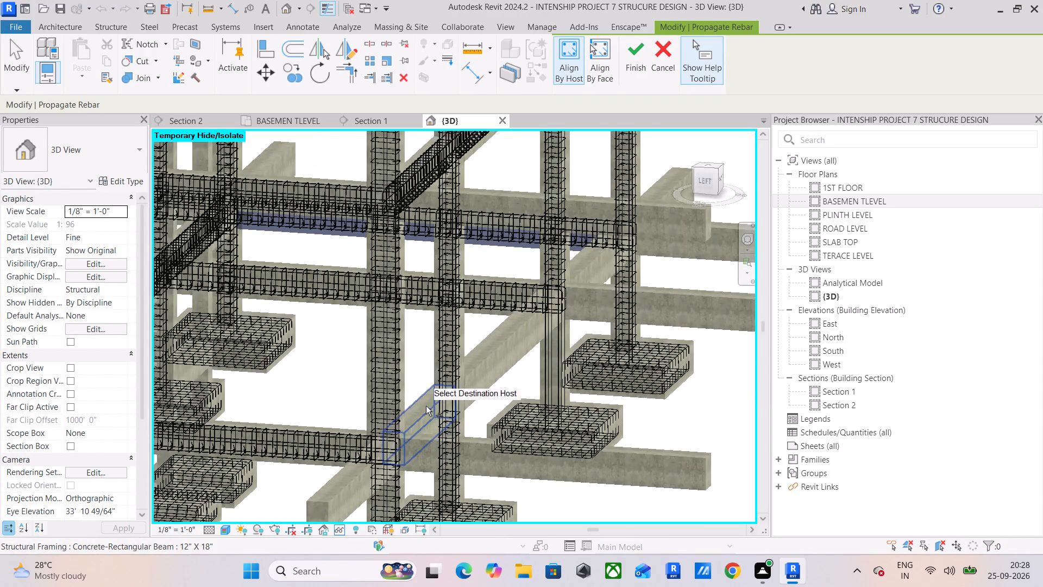
left_click(426, 406)
left_click(487, 362)
middle_click_drag(526, 361, 441, 542)
scroll(441, 542, "up", 1)
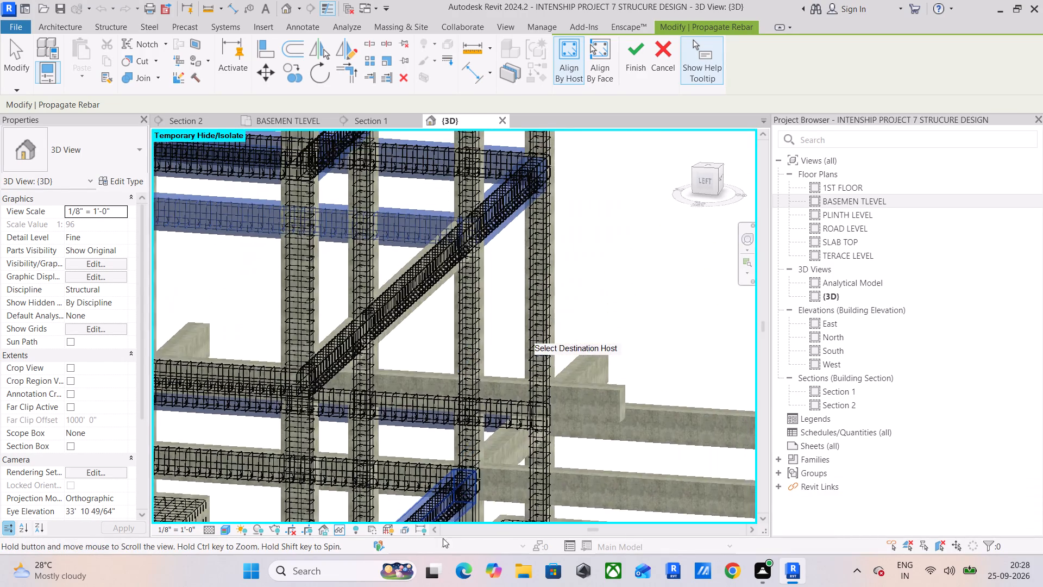
left_click(500, 445)
Propagate the rebar to the lowest-level interior beam running inward from the back of the frame.
scroll(436, 469, "down", 3)
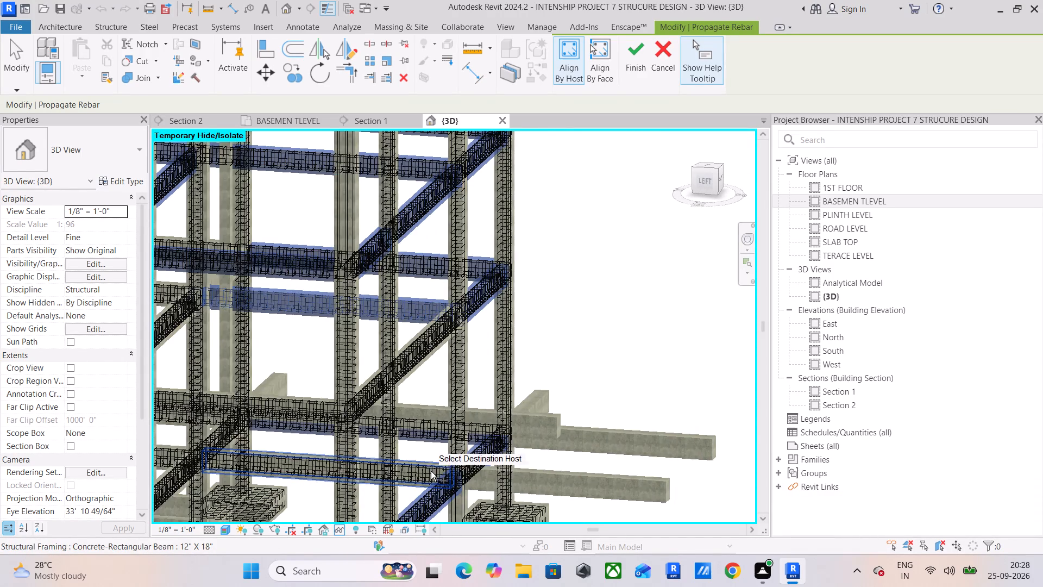
middle_click_drag(458, 491, 484, 432)
scroll(495, 431, "up", 5)
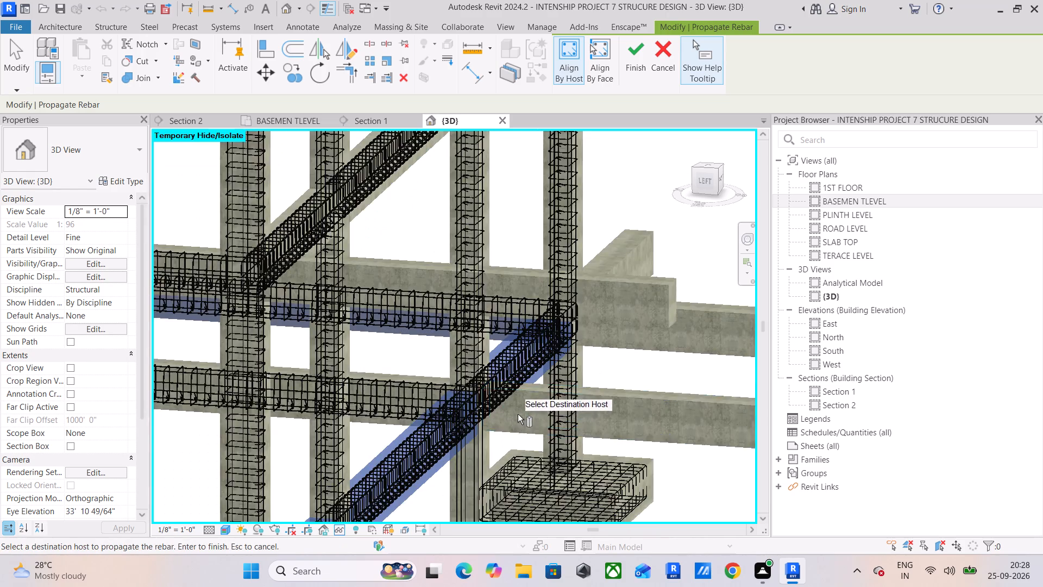
scroll(518, 414, "up", 4)
scroll(541, 371, "down", 6)
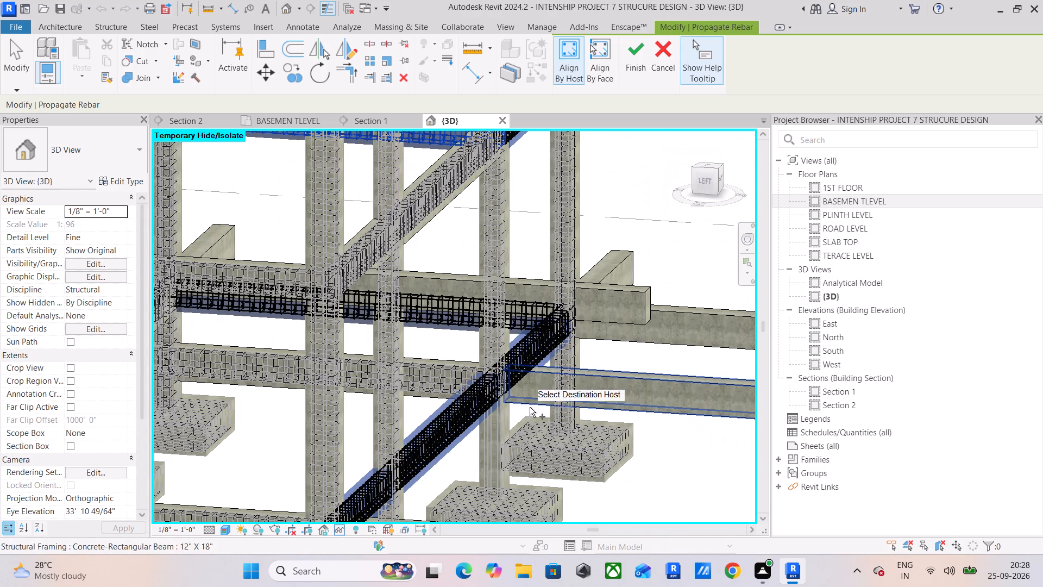
middle_click_drag(529, 408, 495, 420, "shift")
scroll(356, 426, "down", 5)
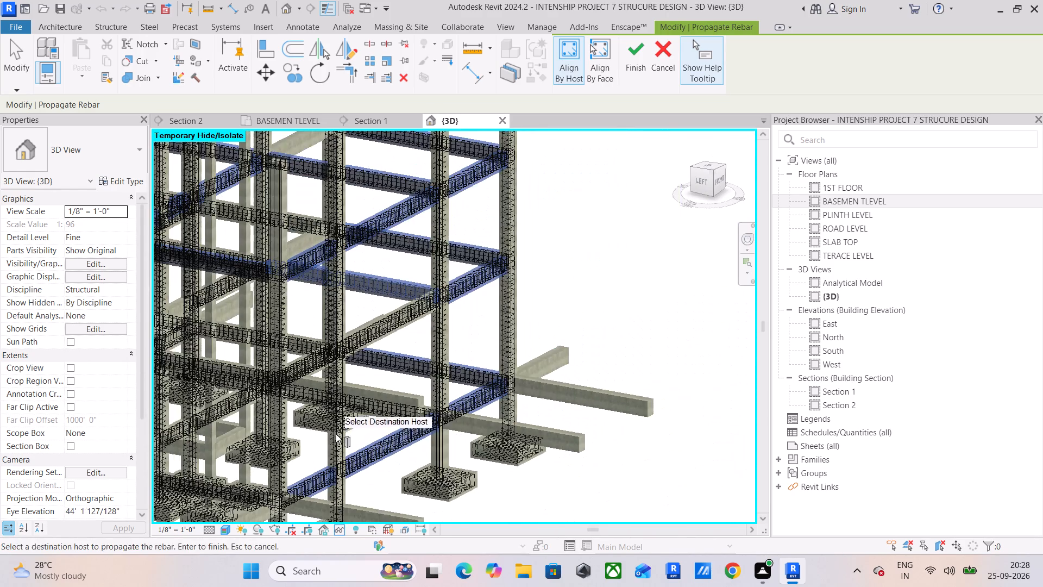
middle_click_drag(302, 446, 398, 418, "shift")
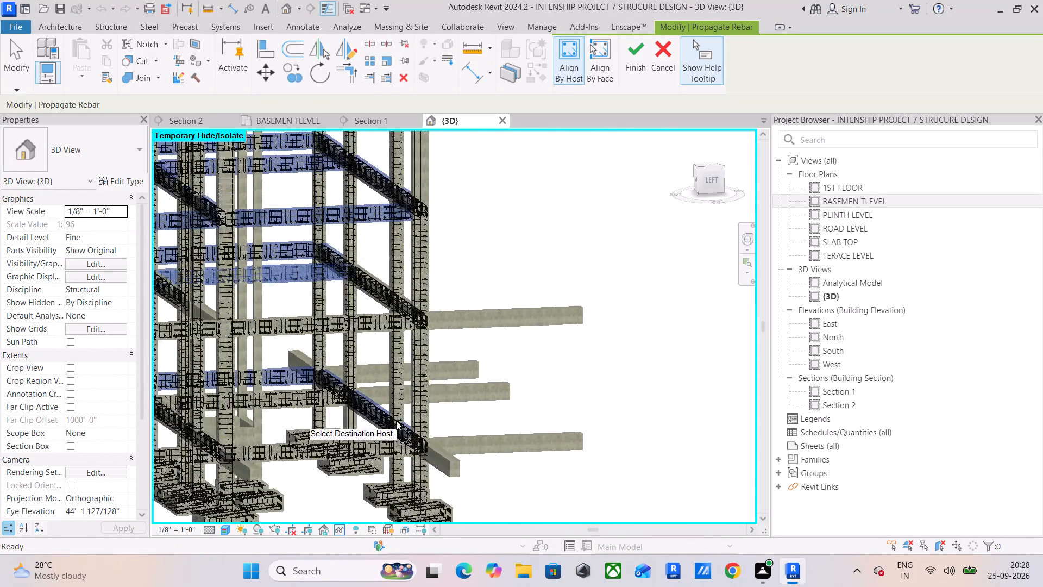
middle_click_drag(396, 421, 537, 397)
scroll(409, 428, "down", 5)
middle_click_drag(404, 431, 517, 429)
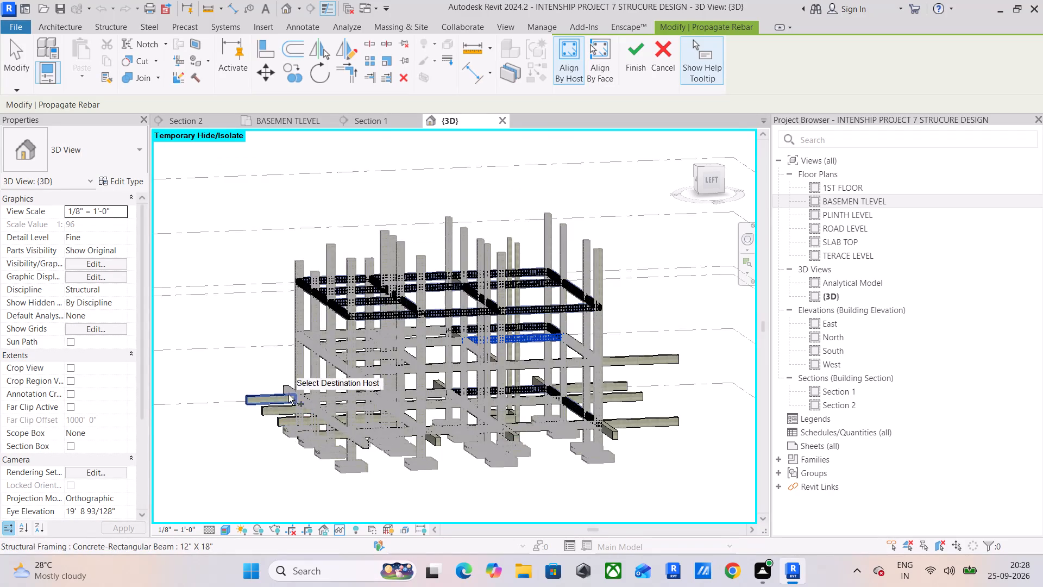
scroll(315, 391, "up", 11)
middle_click_drag(347, 454, 286, 332)
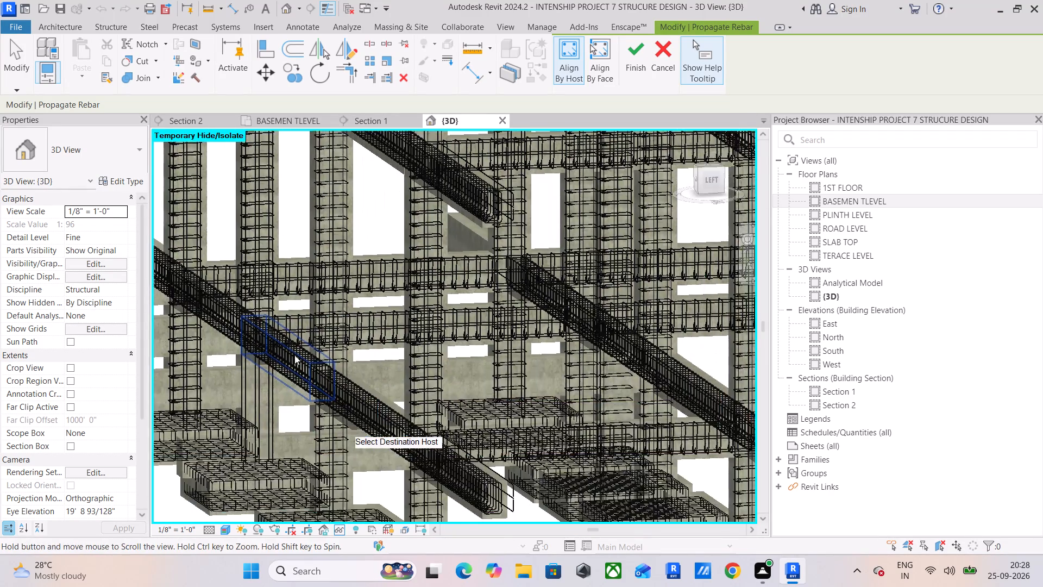
left_click(380, 367)
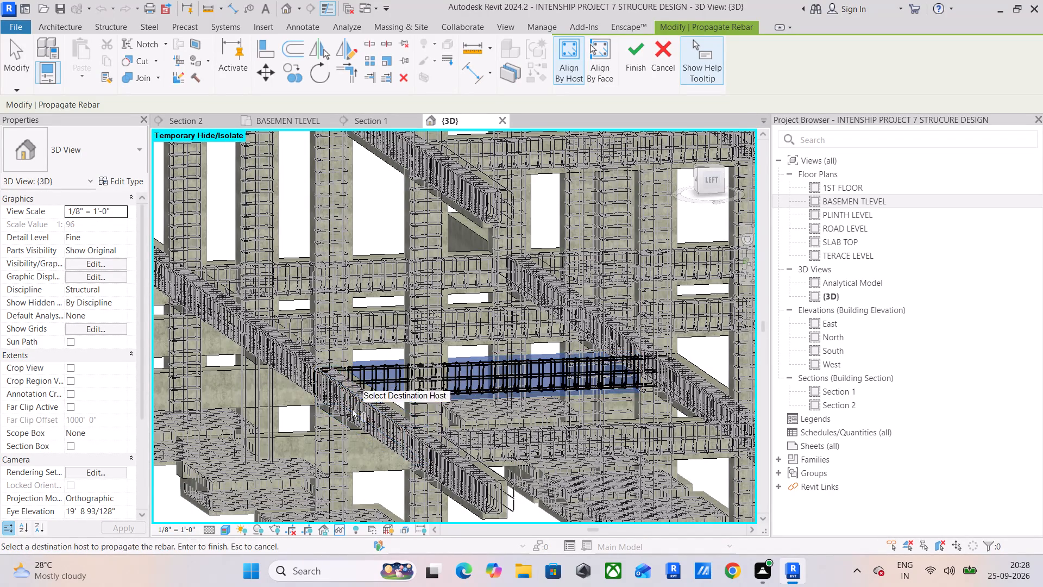
Open the BASEMEN TLEVEL floor plan and finish the rebar propagation.
middle_click_drag(348, 411, 393, 426, "shift")
scroll(393, 426, "down", 5)
middle_click_drag(371, 434, 391, 439, "shift")
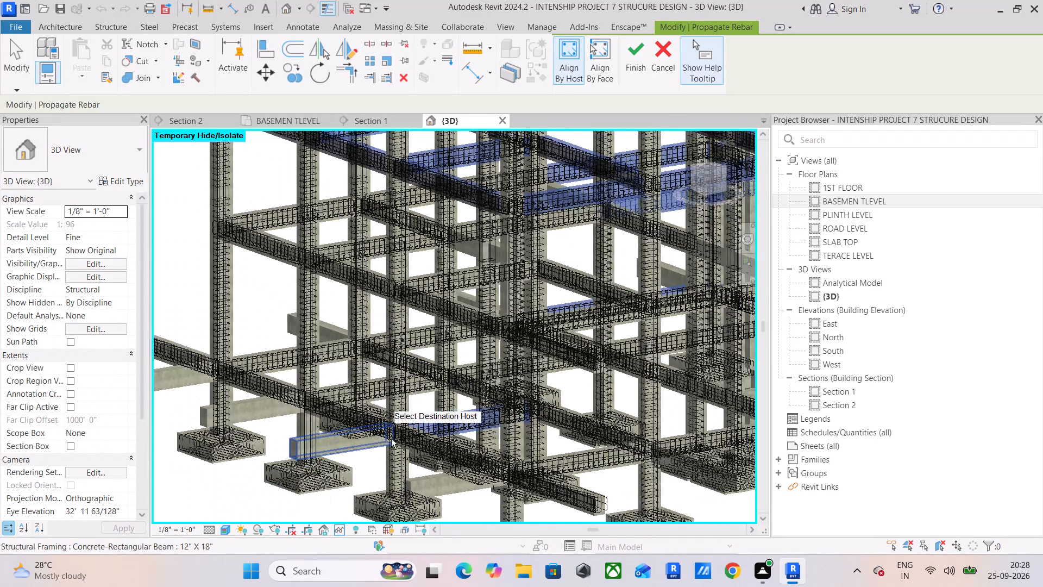
middle_click_drag(391, 439, 601, 421, "shift")
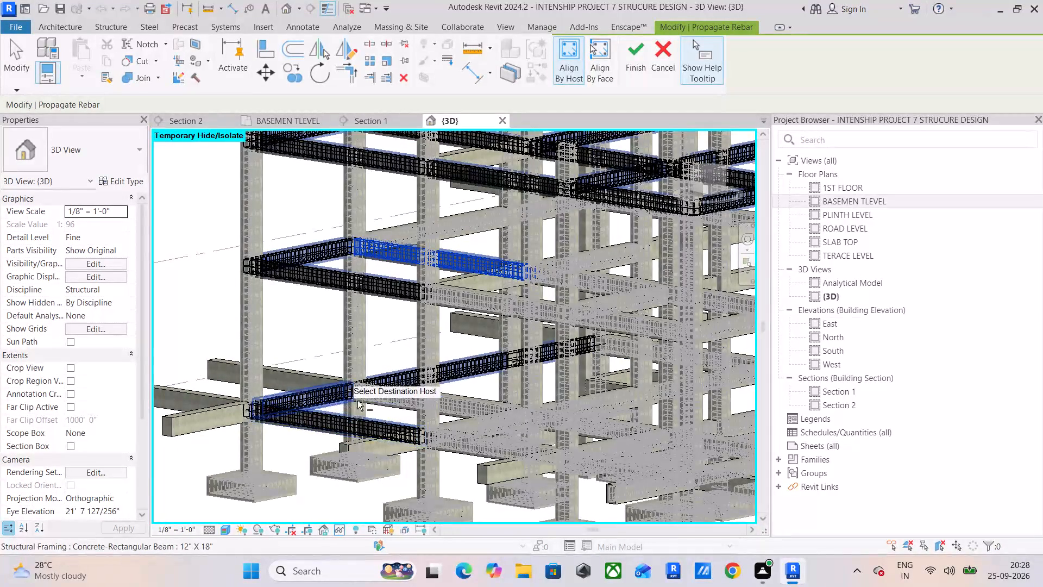
left_click(285, 121)
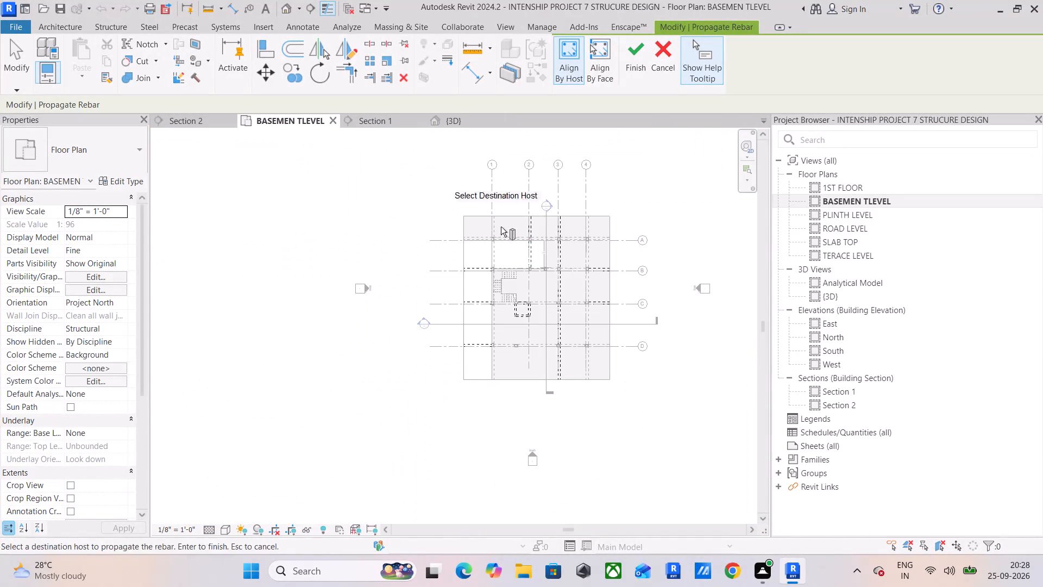
left_click(639, 51)
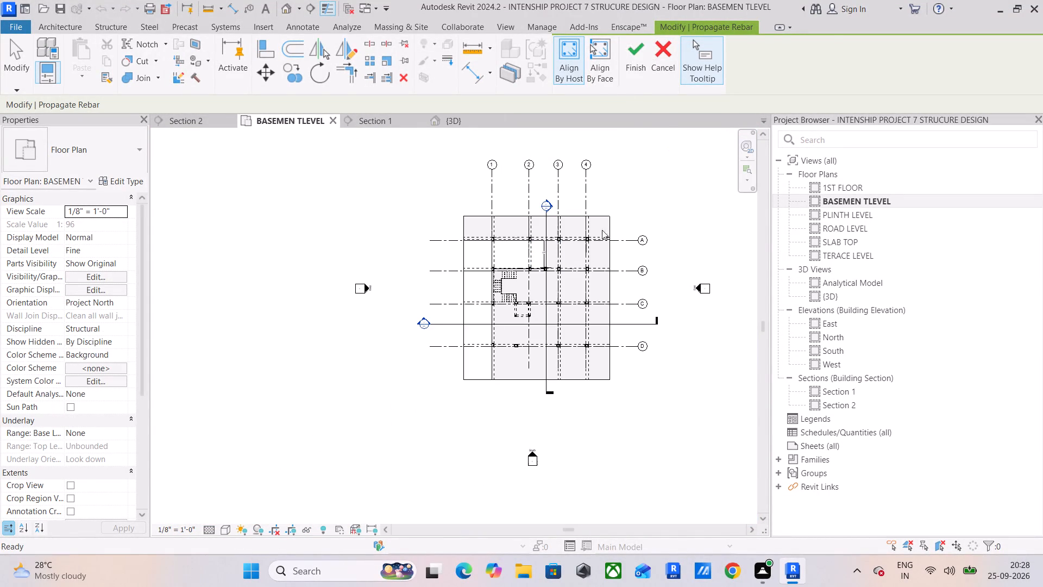
Move the Section 1 line to just below grid D and extend its far clip to about 12' 4", past grid D.
scroll(512, 295, "up", 6)
middle_click_drag(608, 351, 457, 294)
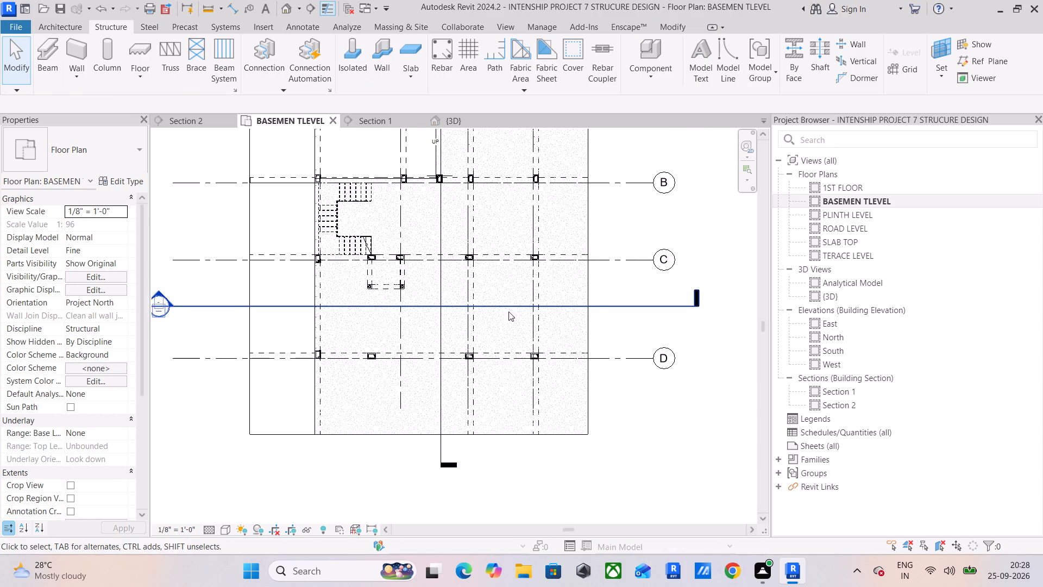
left_click(505, 308)
left_click_drag(433, 266, 424, 353)
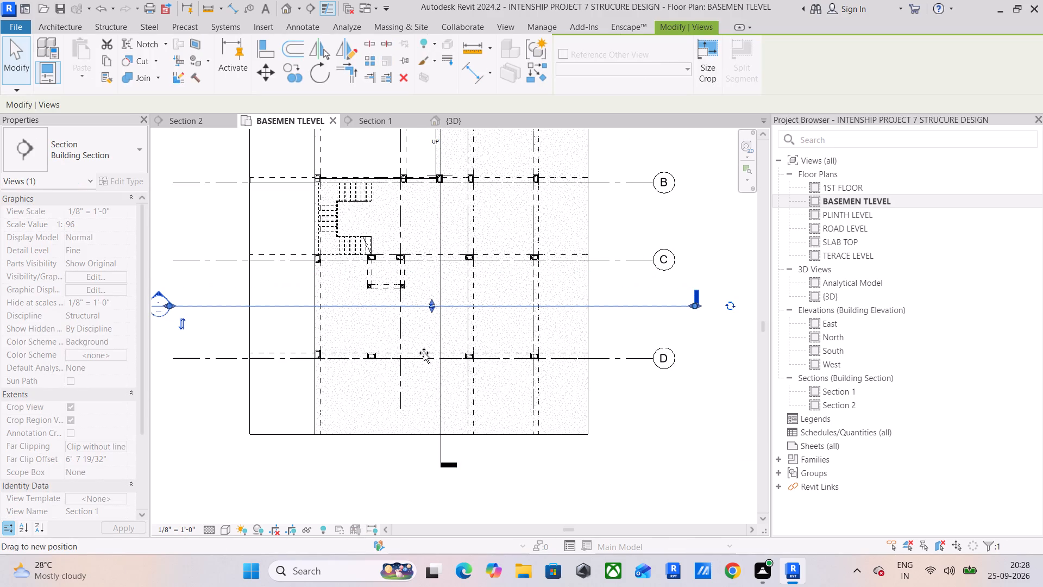
left_click_drag(424, 353, 442, 275)
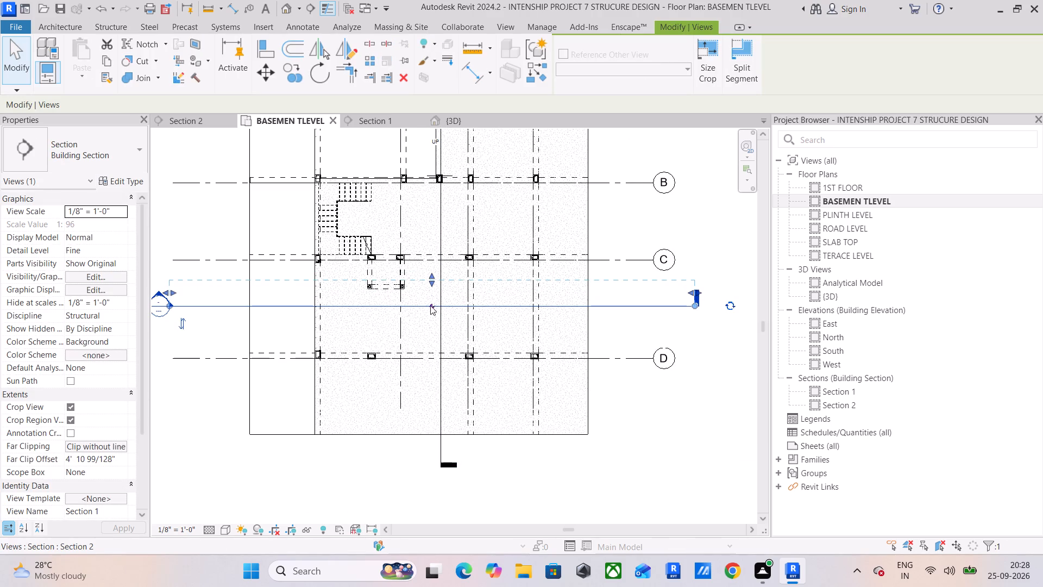
left_click_drag(418, 305, 411, 394)
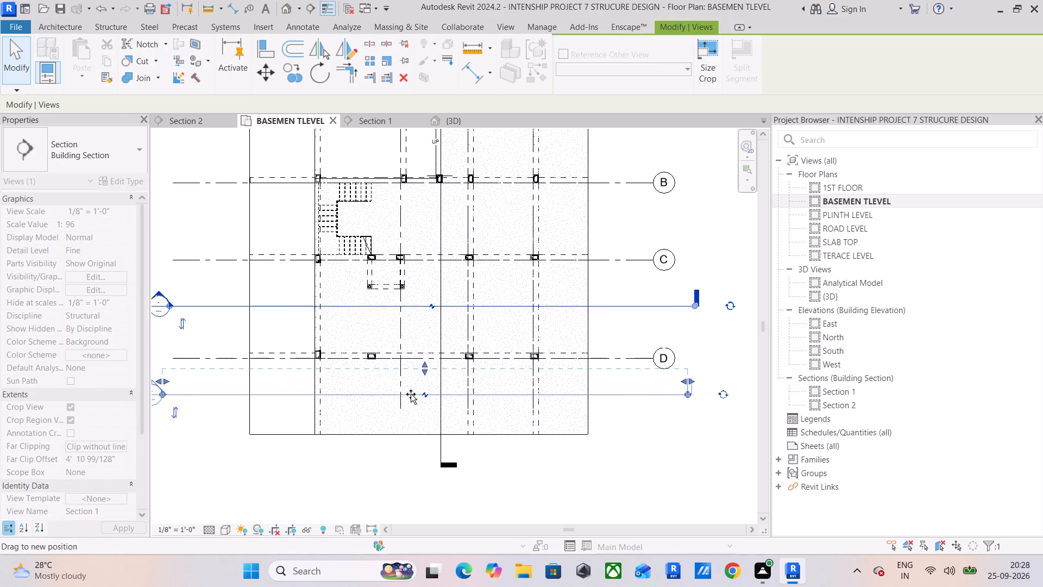
left_click_drag(411, 394, 411, 396)
left_click_drag(426, 365, 429, 325)
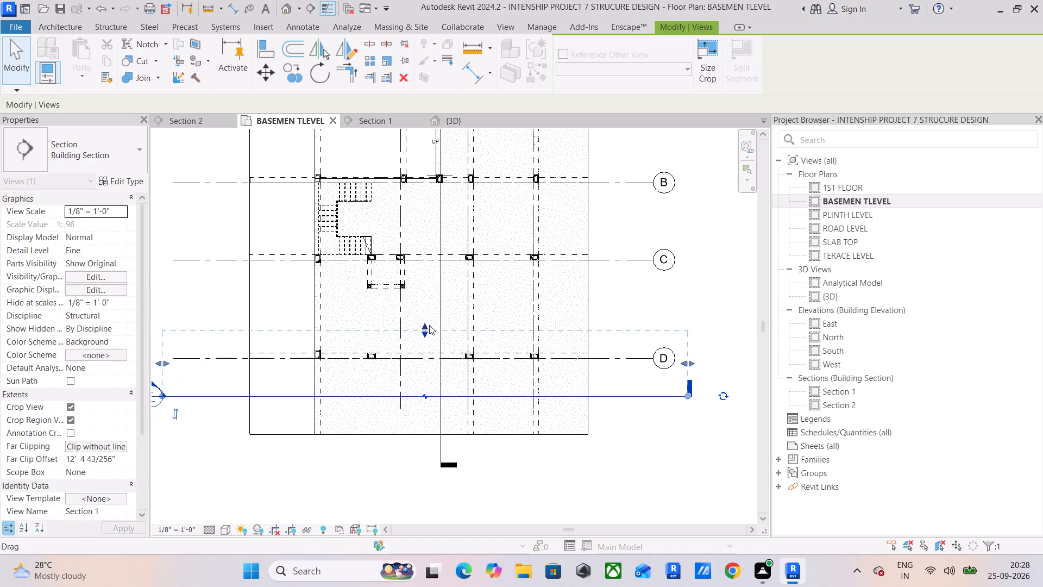
Open Section 1 and examine the lowest-level beam's rebar at the first beam-column joints above the footings.
middle_click_drag(371, 414, 512, 420)
left_click(306, 461)
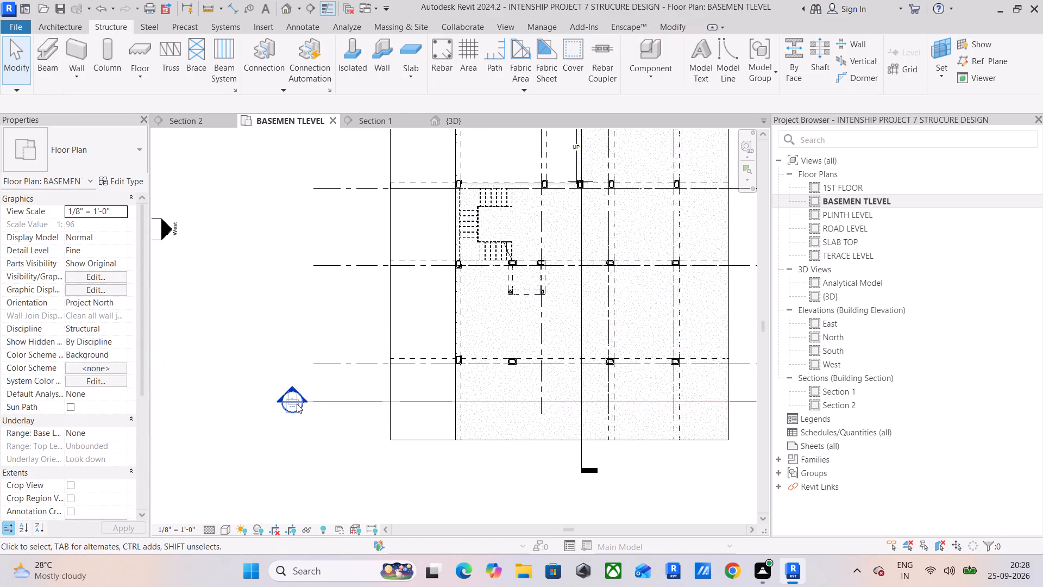
double_click(294, 389)
scroll(488, 374, "down", 7)
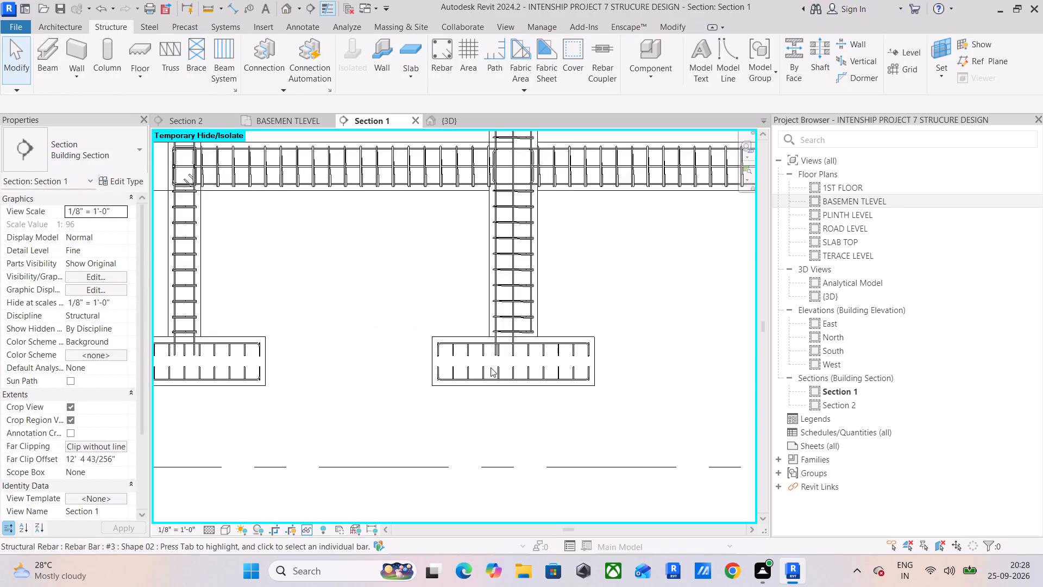
scroll(491, 367, "down", 4)
middle_click_drag(492, 373, 444, 450)
scroll(283, 312, "up", 12)
middle_click_drag(267, 324, 301, 307)
scroll(174, 337, "up", 6)
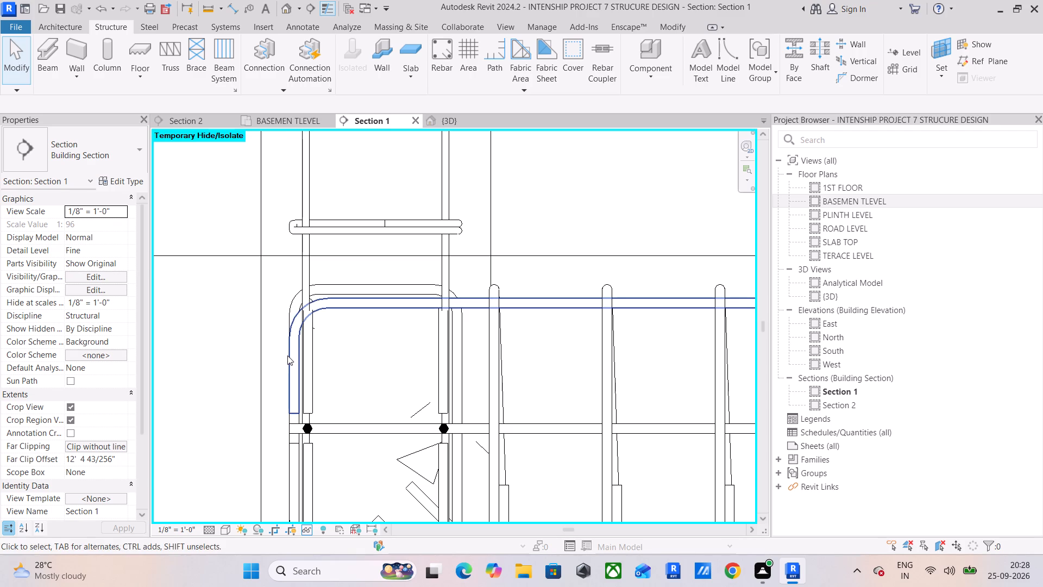
scroll(287, 355, "down", 5)
scroll(282, 398, "up", 6)
scroll(335, 394, "down", 10)
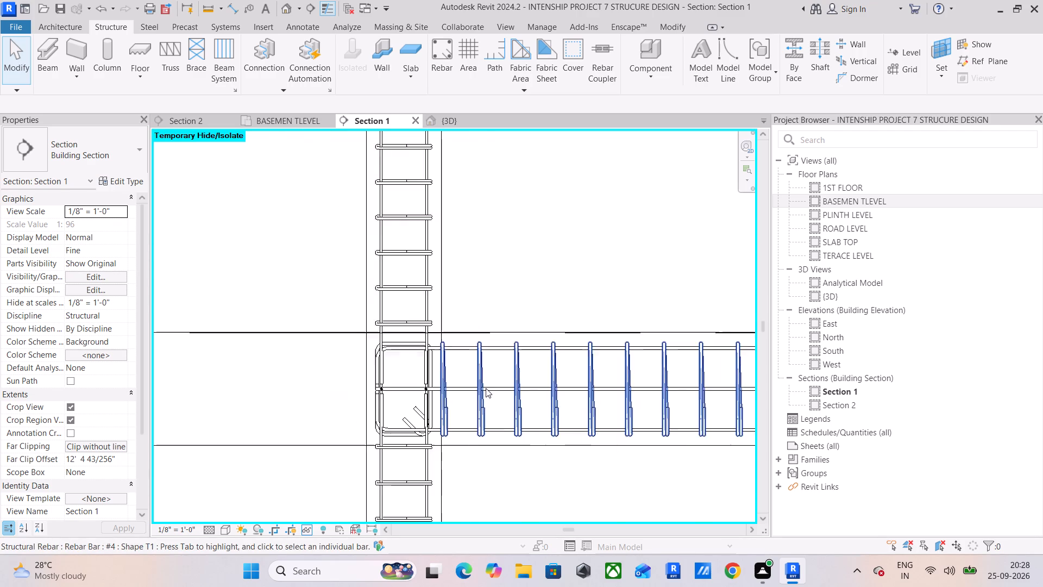
middle_click_drag(513, 384, 166, 359)
scroll(358, 375, "down", 5)
middle_click_drag(445, 367, 312, 371)
scroll(373, 365, "up", 11)
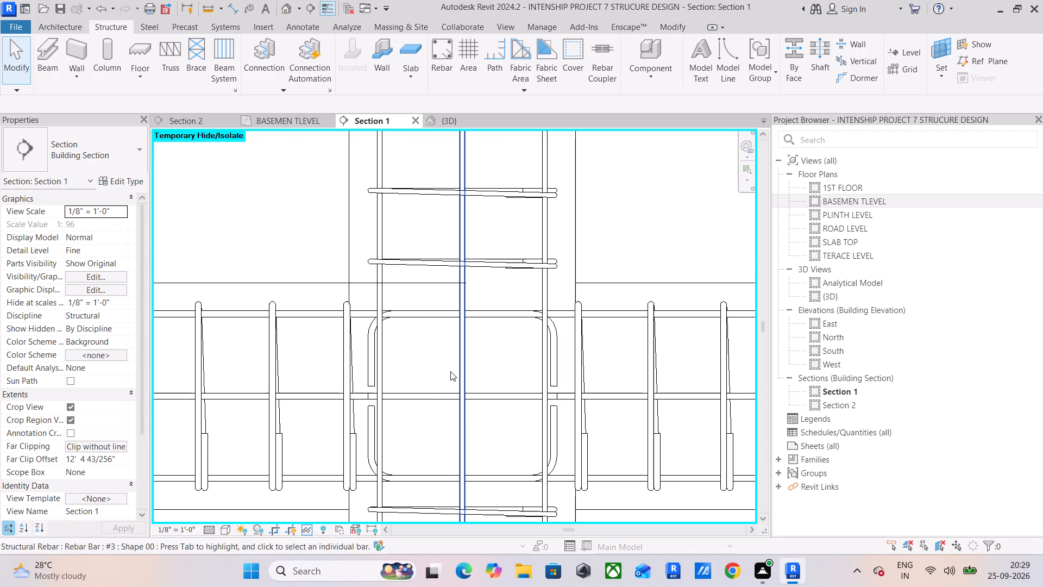
scroll(549, 332, "down", 10)
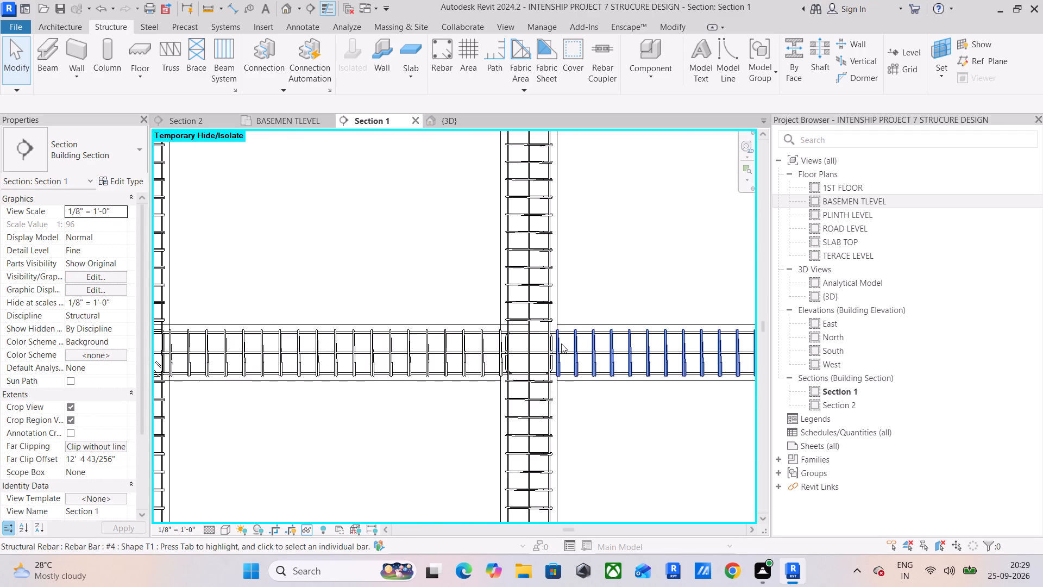
Examine the lowest-level beam rebar and column joints across the remaining bays, out to the projecting end beams.
middle_click_drag(527, 363, 241, 370)
scroll(434, 343, "down", 1)
middle_click_drag(457, 353, 215, 352)
middle_click_drag(510, 350, 313, 343)
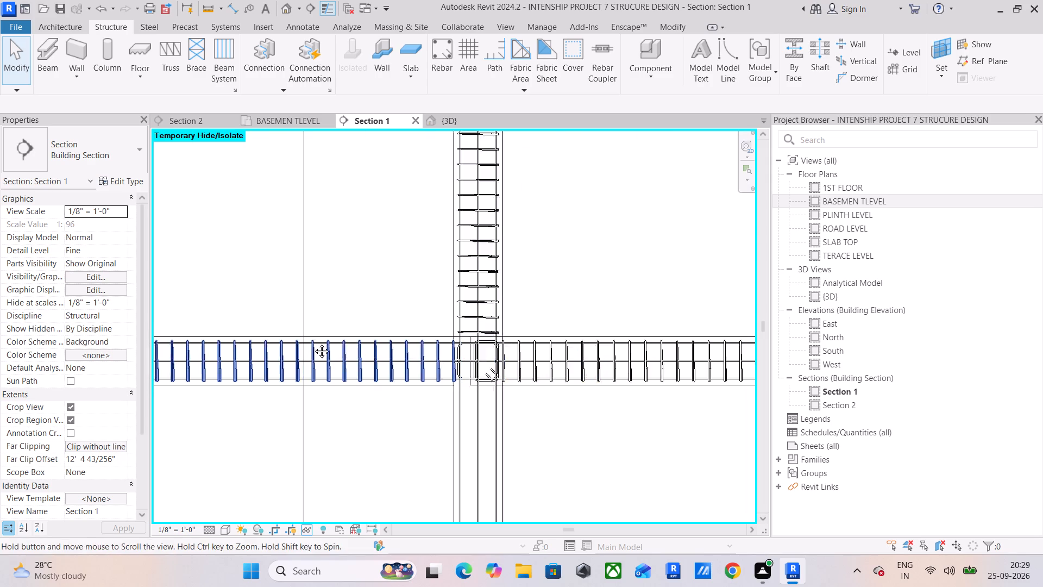
middle_click_drag(313, 343, 313, 343)
scroll(326, 333, "up", 6)
scroll(518, 350, "up", 4)
left_click(527, 390)
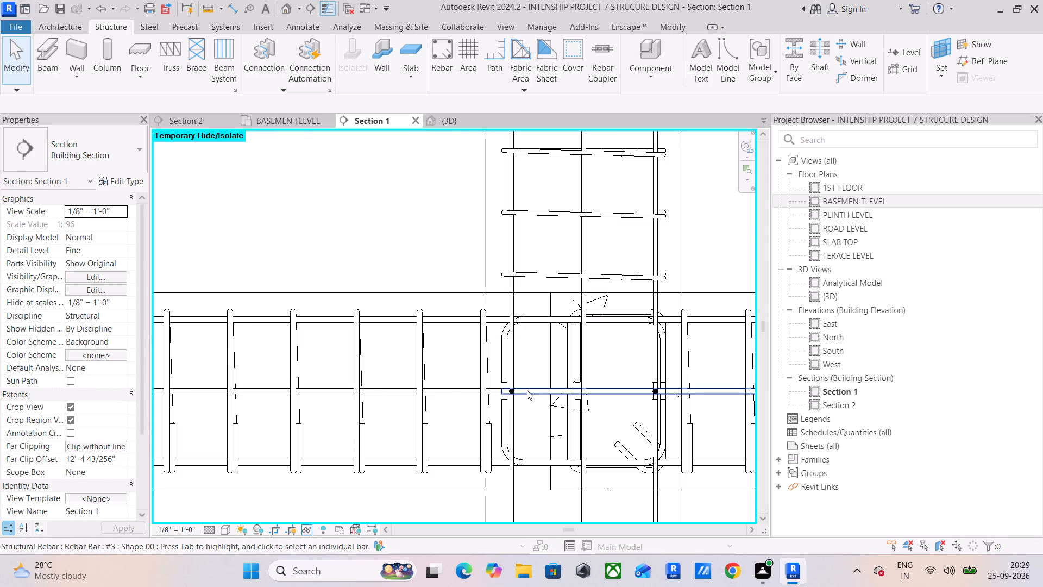
left_click(443, 399)
left_click(454, 424)
scroll(462, 419, "down", 5)
middle_click_drag(472, 417, 334, 423)
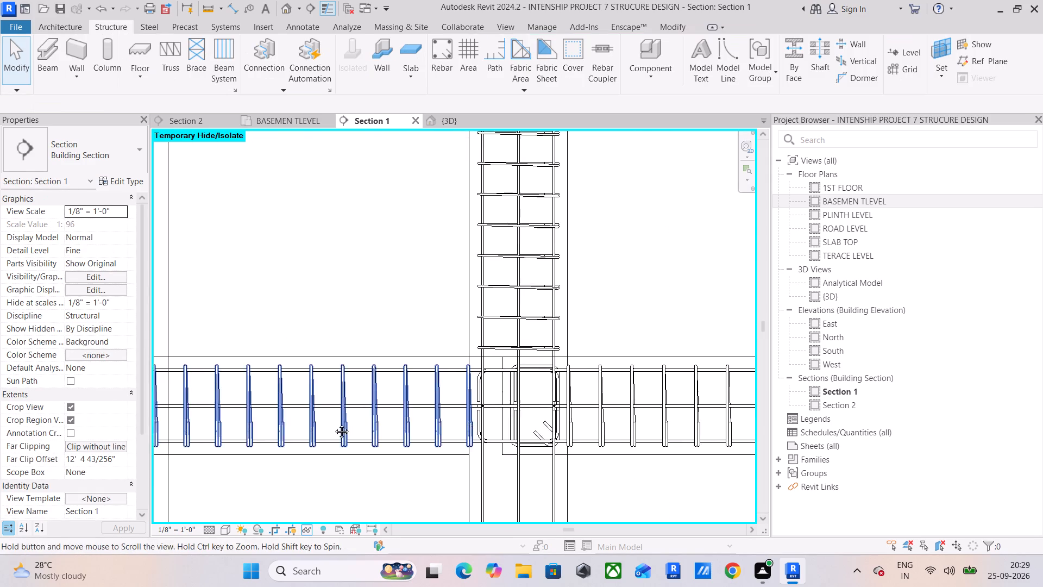
middle_click_drag(334, 423, 229, 403)
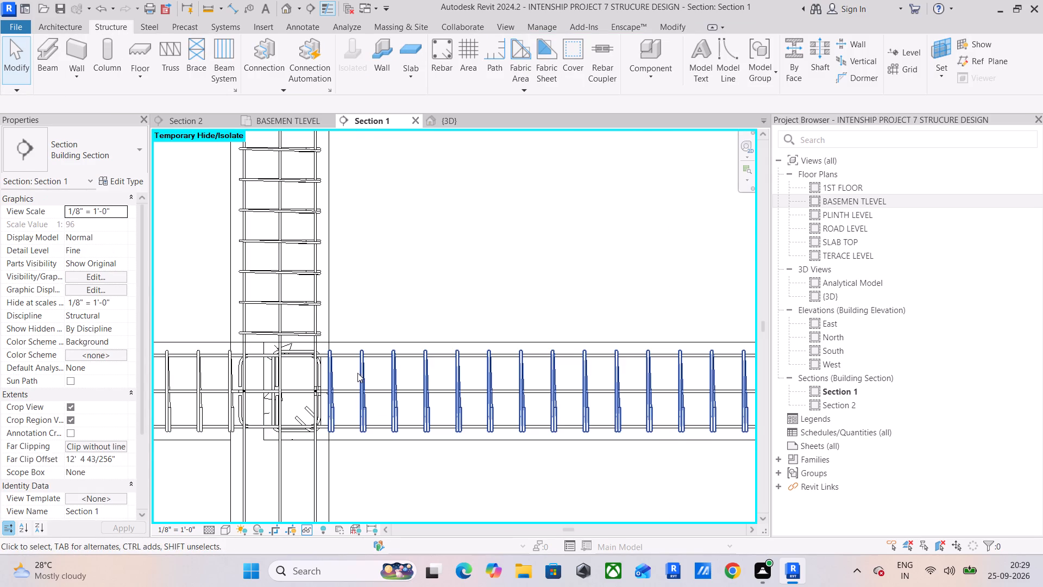
scroll(357, 373, "down", 6)
middle_click_drag(452, 387, 229, 393)
scroll(510, 371, "up", 4)
scroll(424, 386, "up", 5)
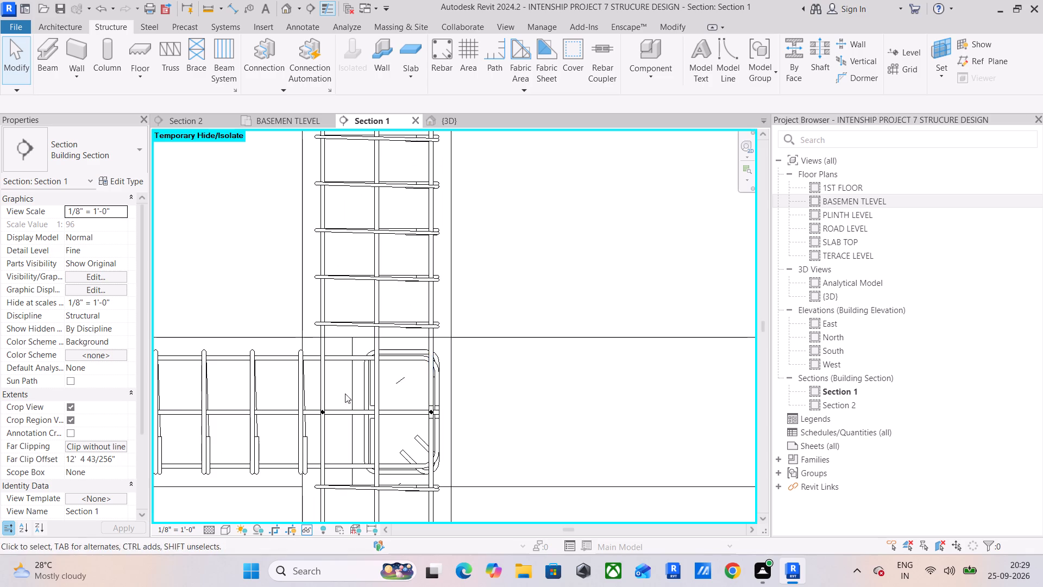
scroll(345, 394, "down", 12)
middle_click_drag(356, 398, 482, 396)
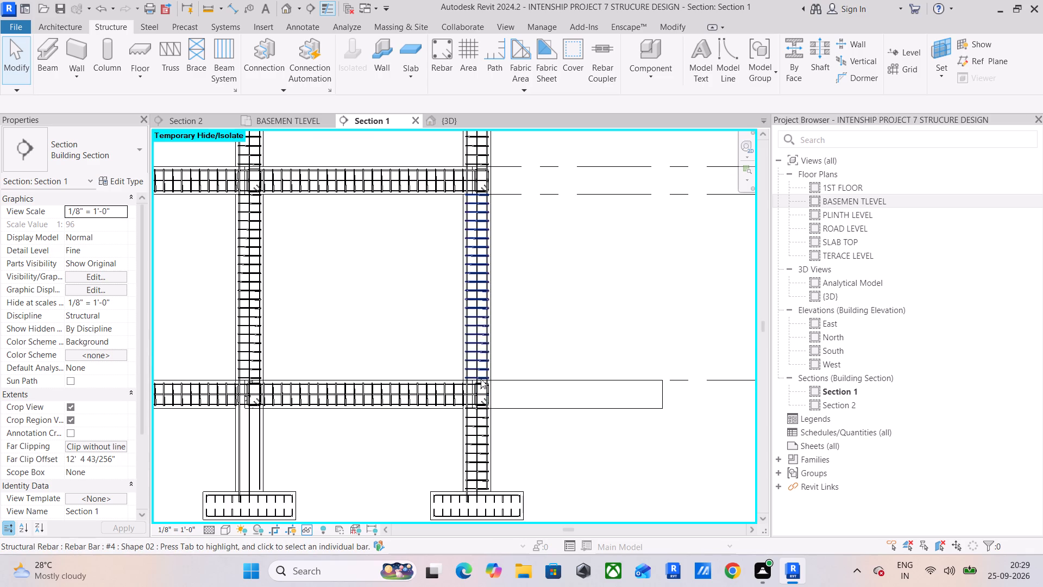
scroll(425, 267, "down", 6)
middle_click_drag(418, 262, 561, 252)
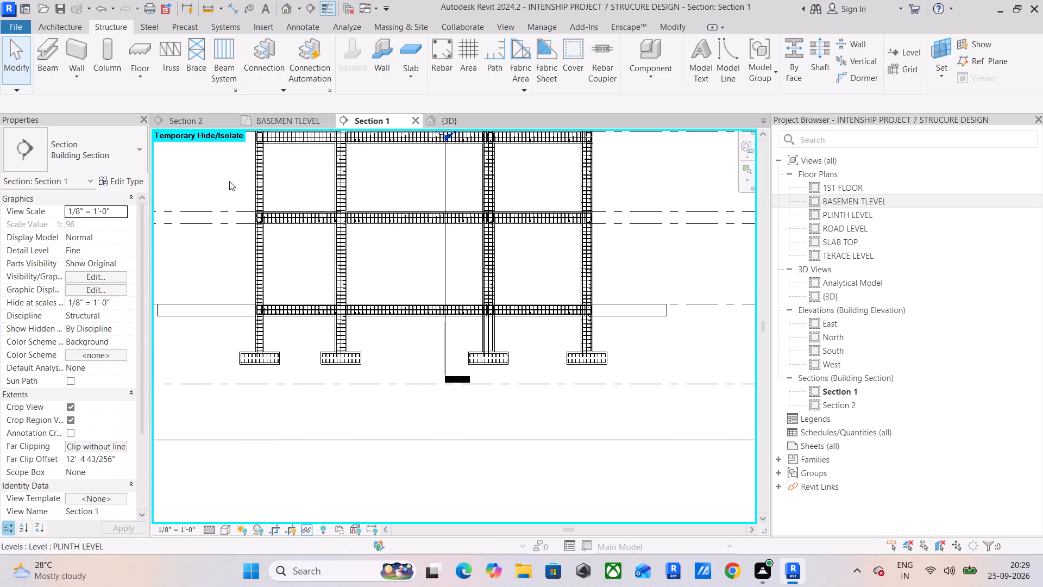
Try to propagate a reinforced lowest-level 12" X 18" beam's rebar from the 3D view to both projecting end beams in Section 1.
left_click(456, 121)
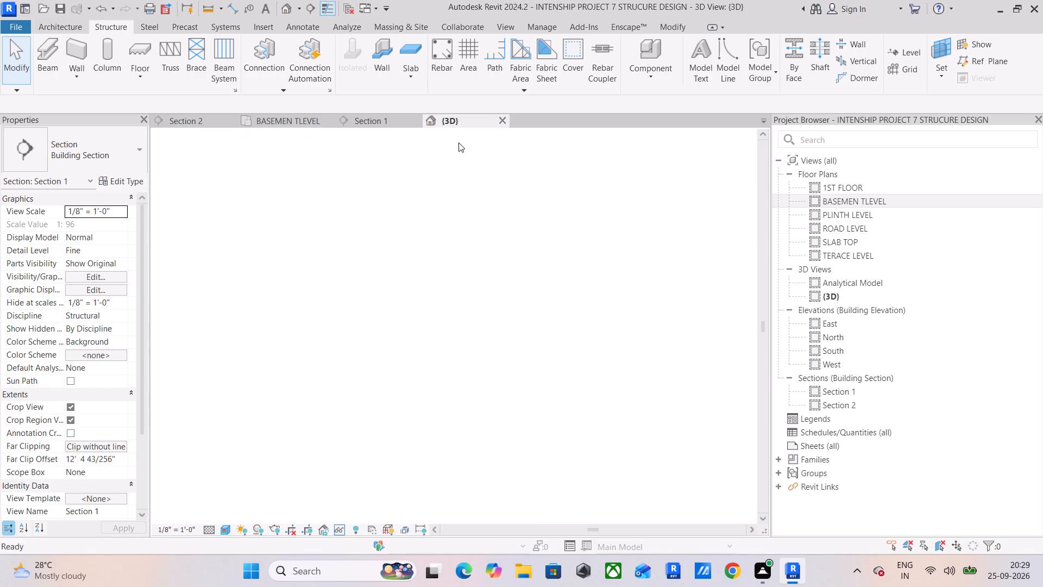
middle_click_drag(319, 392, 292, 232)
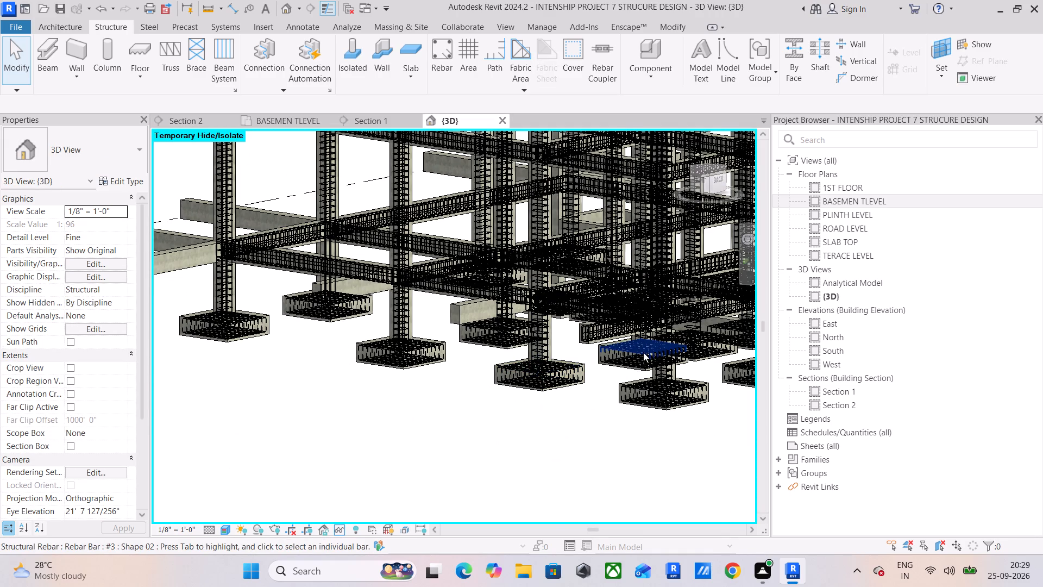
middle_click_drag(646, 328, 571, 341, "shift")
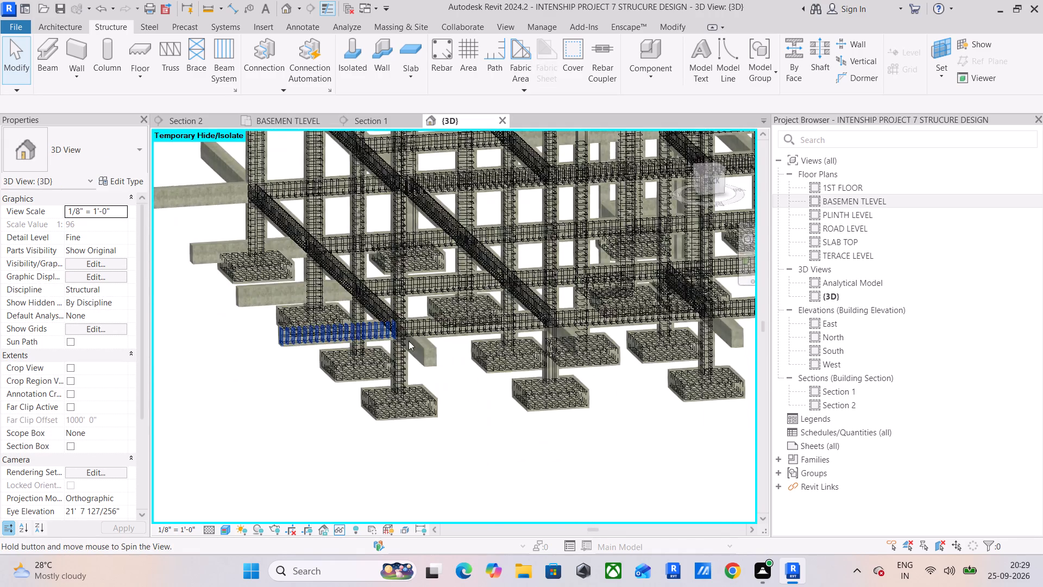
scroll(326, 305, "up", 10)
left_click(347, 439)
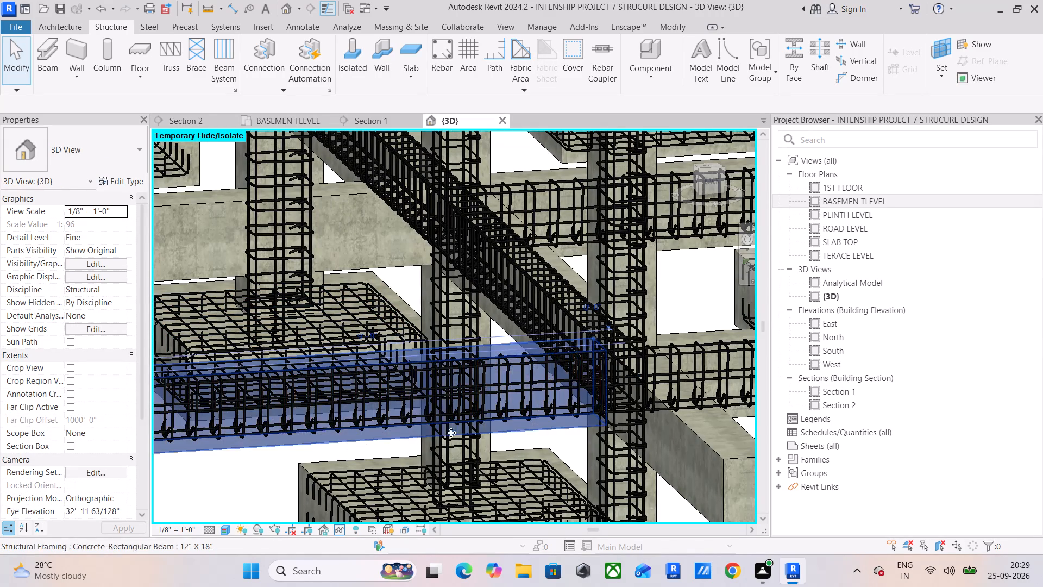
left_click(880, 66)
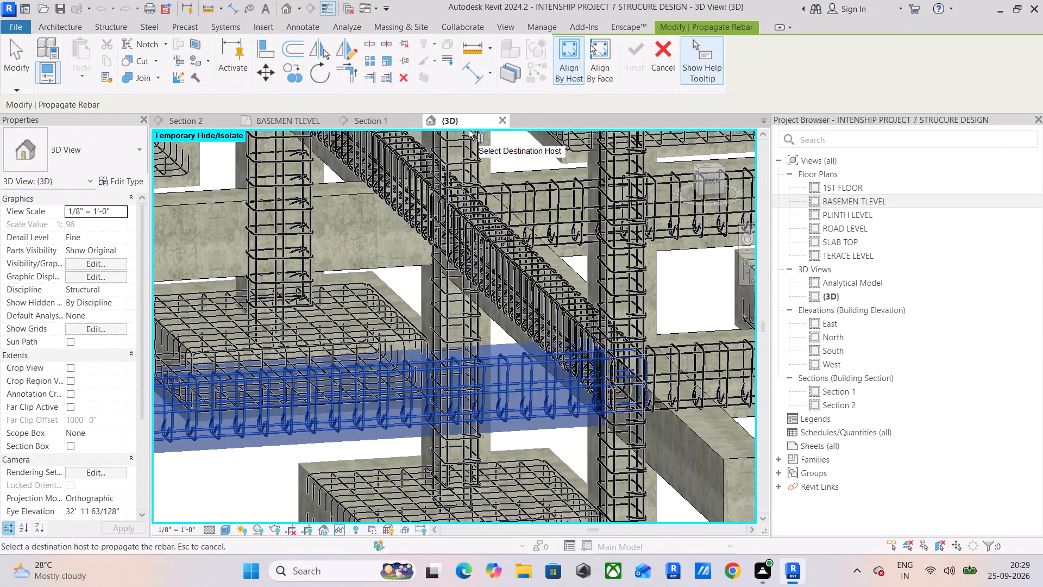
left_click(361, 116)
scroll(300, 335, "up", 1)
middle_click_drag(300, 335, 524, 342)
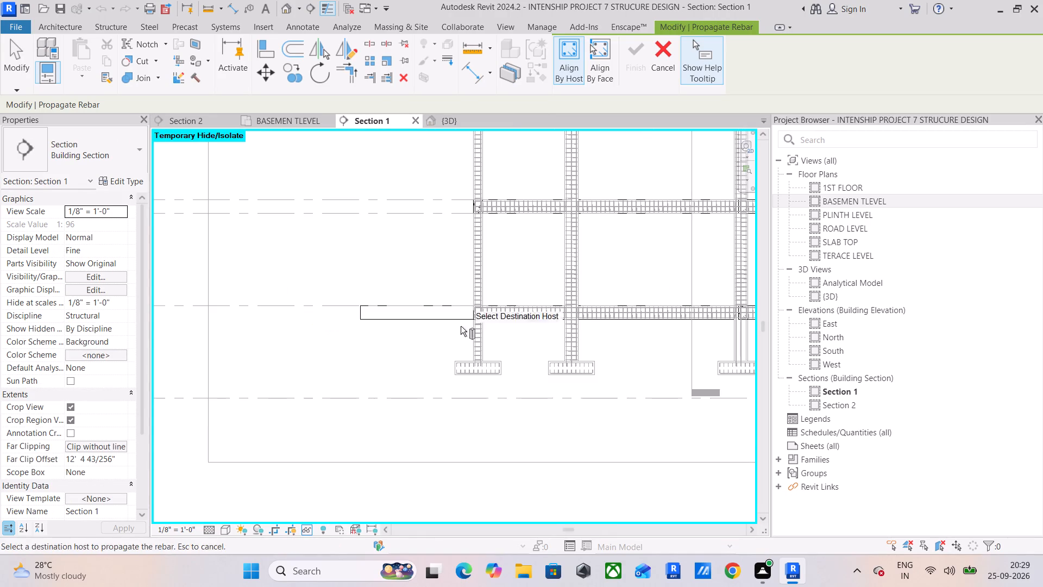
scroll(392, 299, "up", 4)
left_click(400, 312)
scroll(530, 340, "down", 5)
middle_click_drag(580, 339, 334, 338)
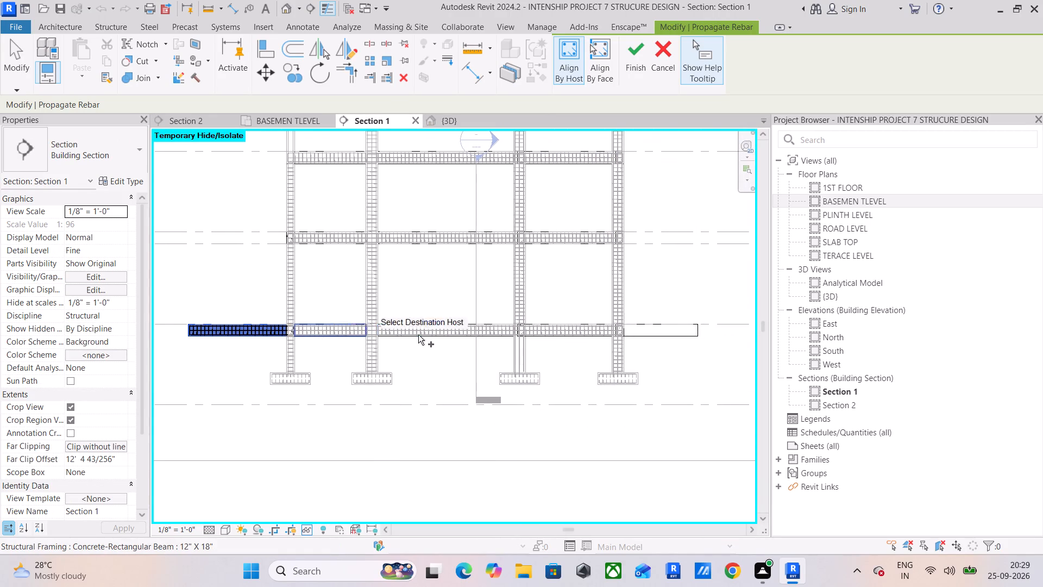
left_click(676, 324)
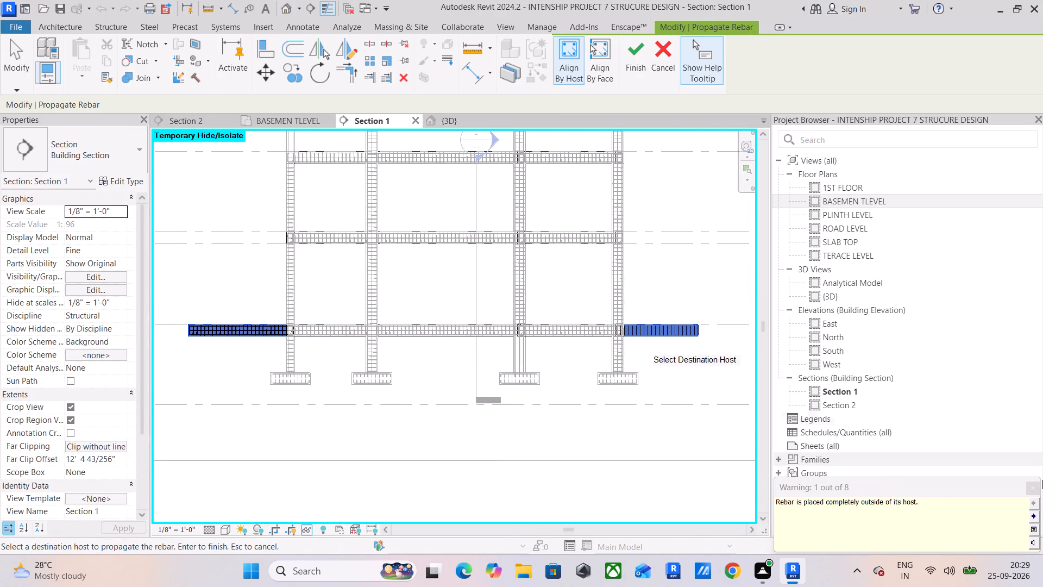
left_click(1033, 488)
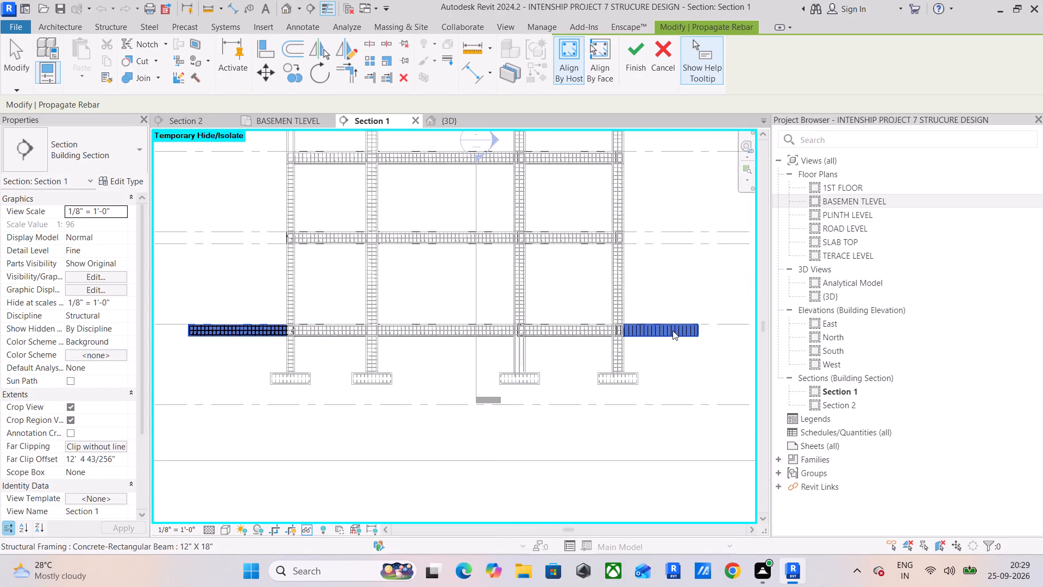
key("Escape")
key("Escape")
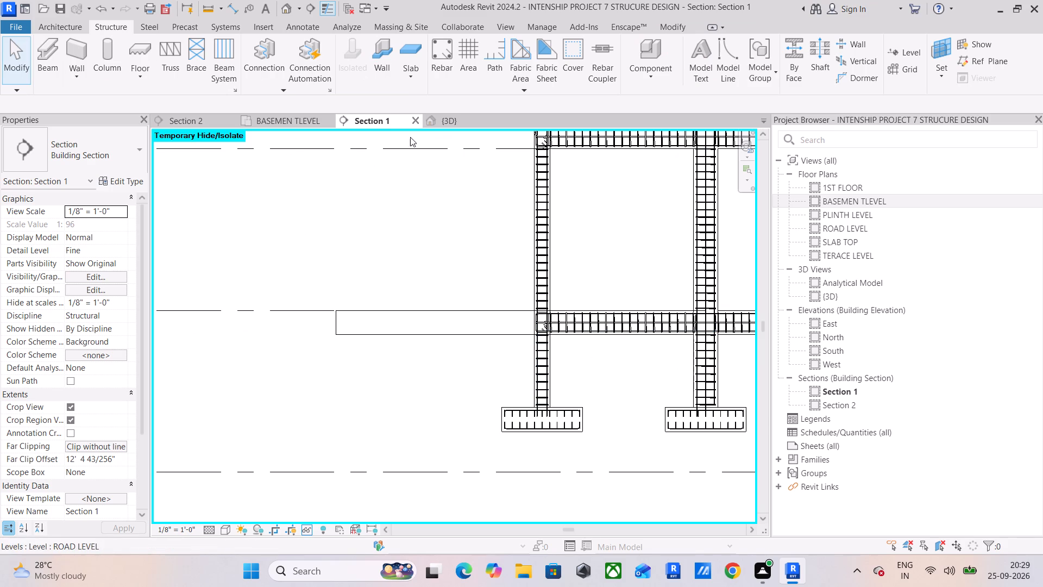
Propagate the reinforced lowest-level 12" X 18" beam's rebar from the 3D view to both projecting end beams in Section 1 and finish.
left_click(455, 126)
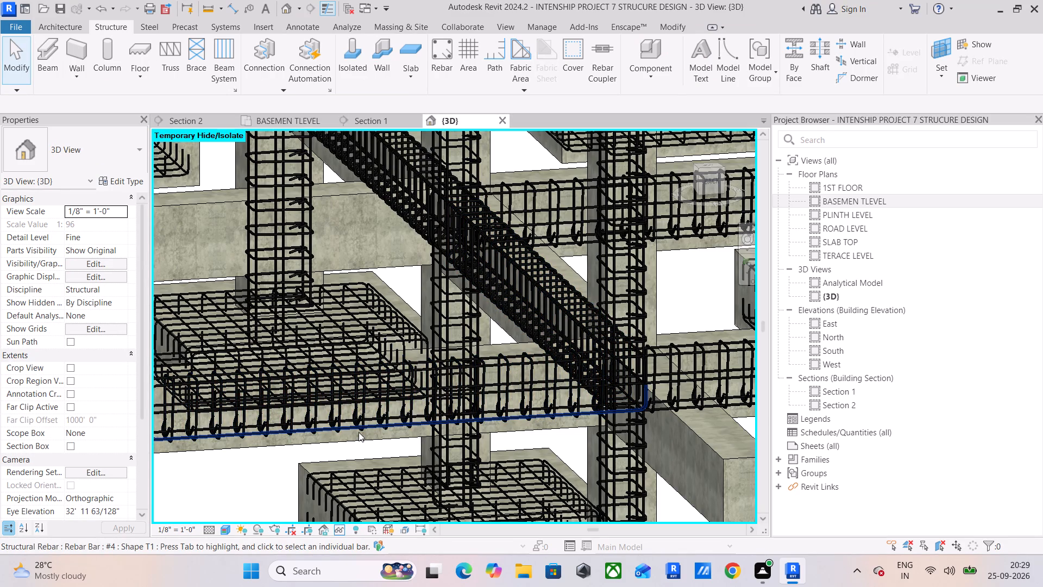
left_click(359, 438)
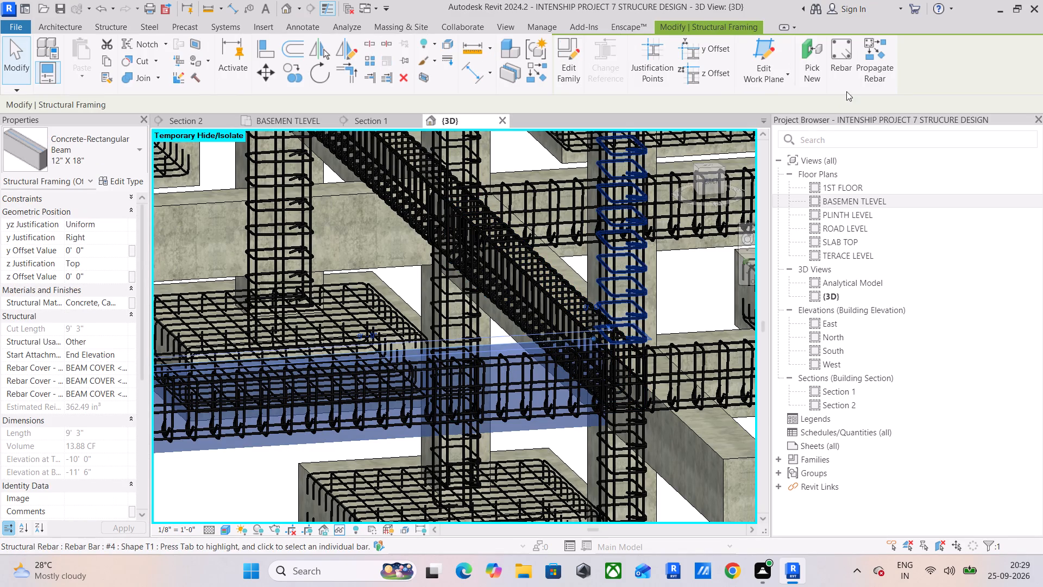
left_click(874, 67)
left_click(355, 123)
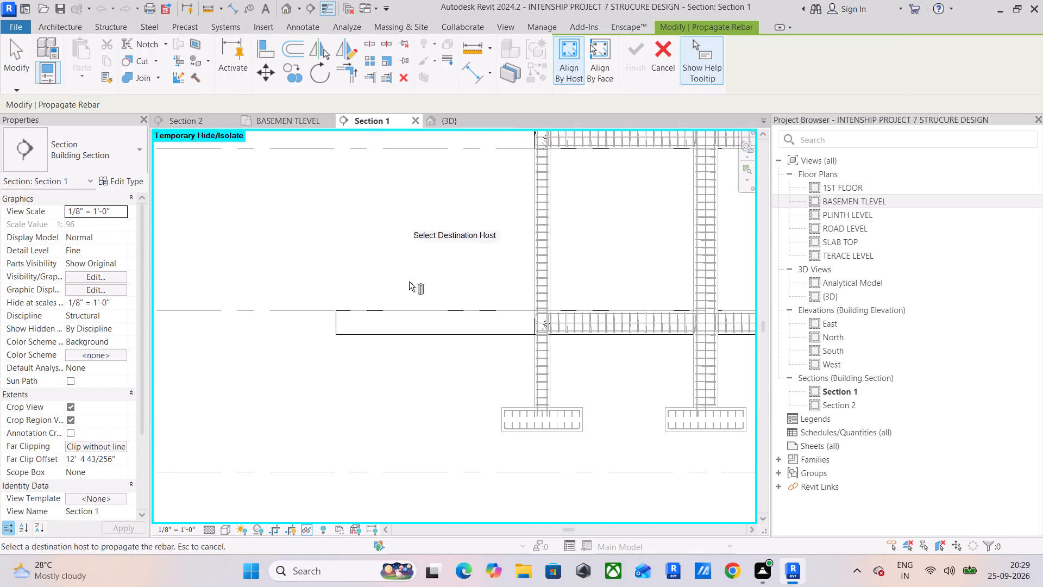
left_click(412, 335)
middle_click_drag(585, 357, 337, 378)
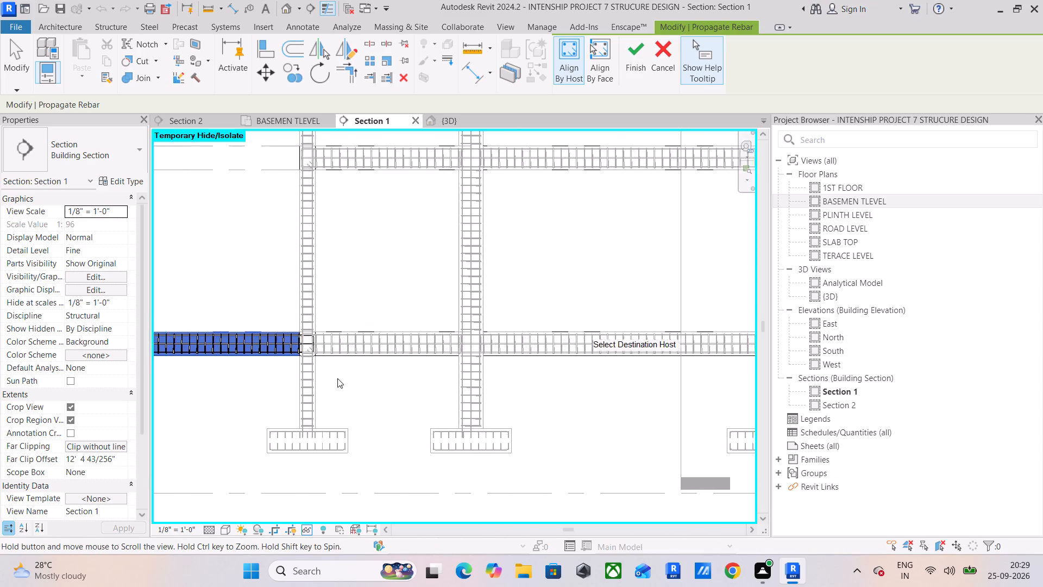
middle_click_drag(337, 378, 339, 378)
middle_click_drag(663, 386, 362, 382)
left_click(729, 352)
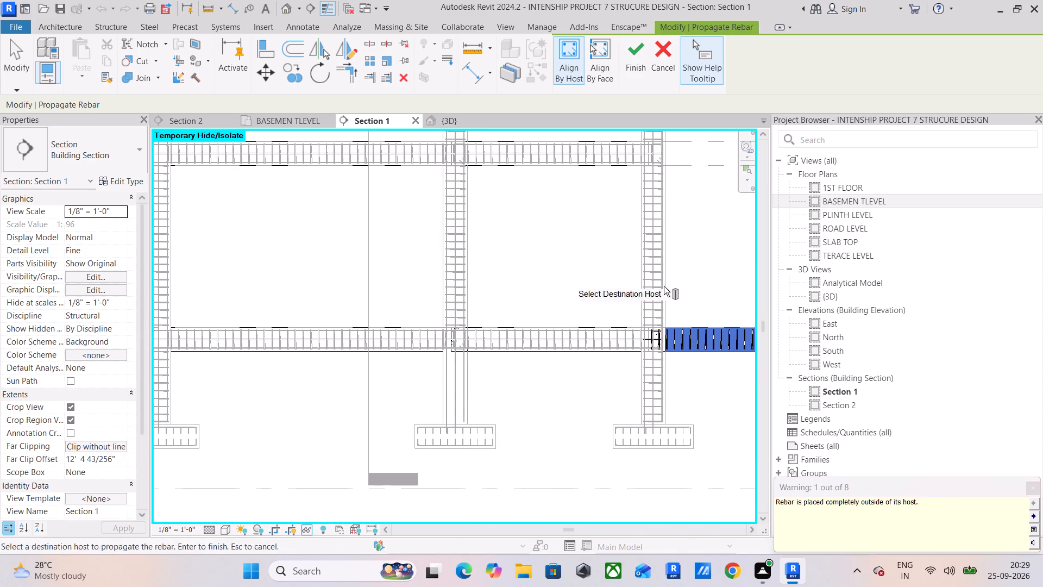
left_click(633, 59)
Examine the propagated rebar in both projecting end beams at the lowest level in Section 1.
middle_click_drag(646, 406, 457, 409)
middle_click_drag(511, 391, 849, 409)
scroll(591, 427, "down", 4)
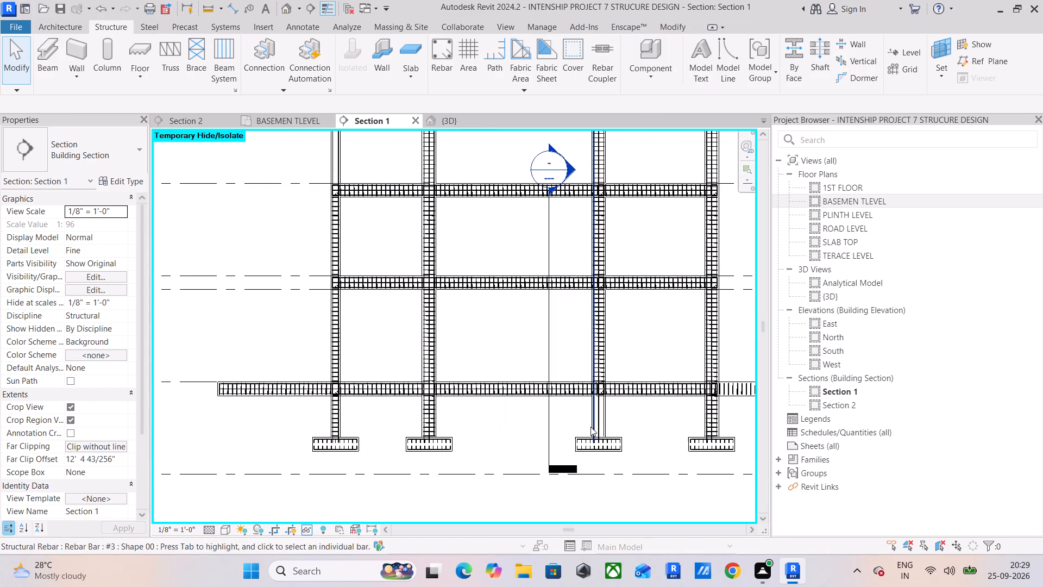
middle_click_drag(591, 427, 698, 428)
scroll(360, 422, "up", 5)
middle_click_drag(448, 400, 350, 424)
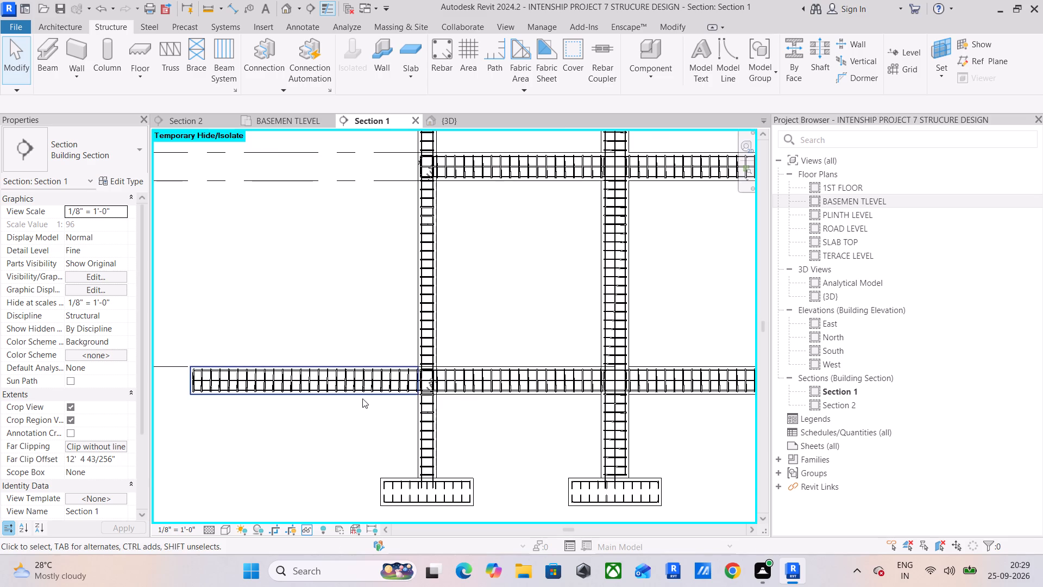
scroll(362, 398, "down", 6)
middle_click_drag(544, 432, 256, 434)
scroll(513, 389, "up", 5)
scroll(430, 409, "up", 4)
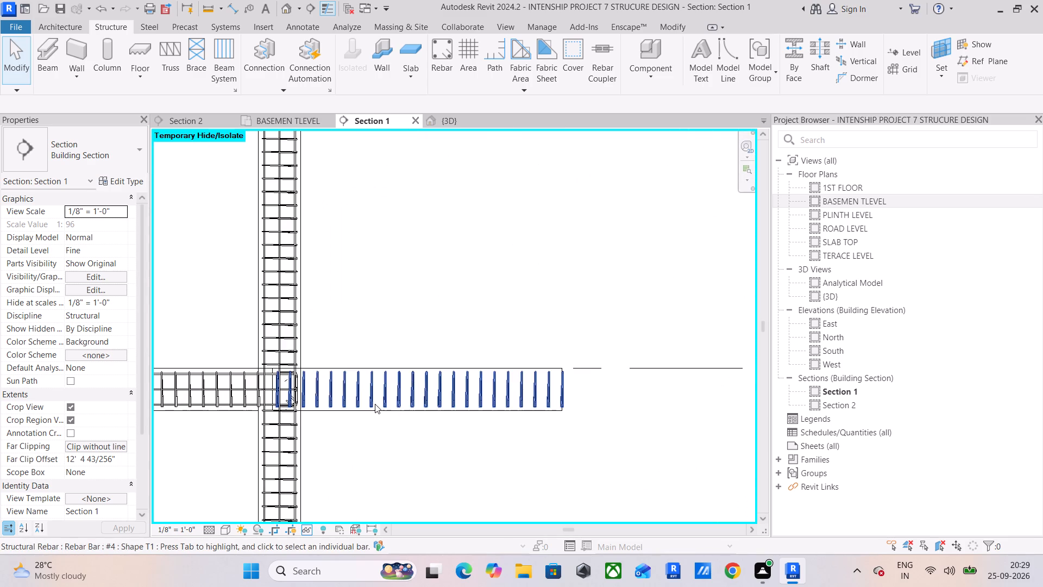
Stretch the straight mid-height #4 bar from the end column joint to the cover line at the projecting beam's free end.
scroll(271, 387, "up", 10)
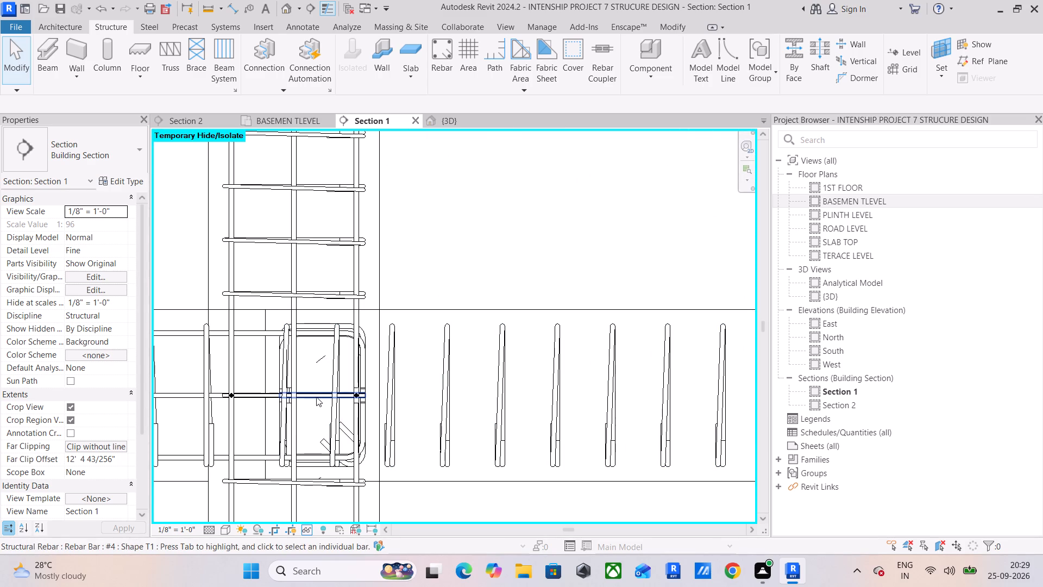
left_click(316, 395)
scroll(373, 398, "down", 4)
middle_click_drag(412, 416, 359, 425)
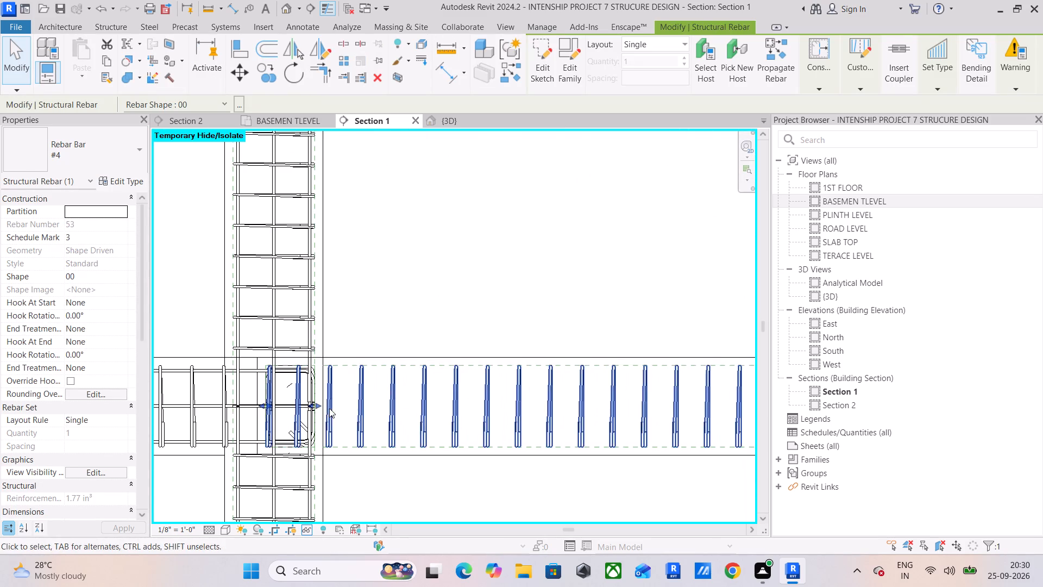
left_click_drag(318, 403, 552, 425)
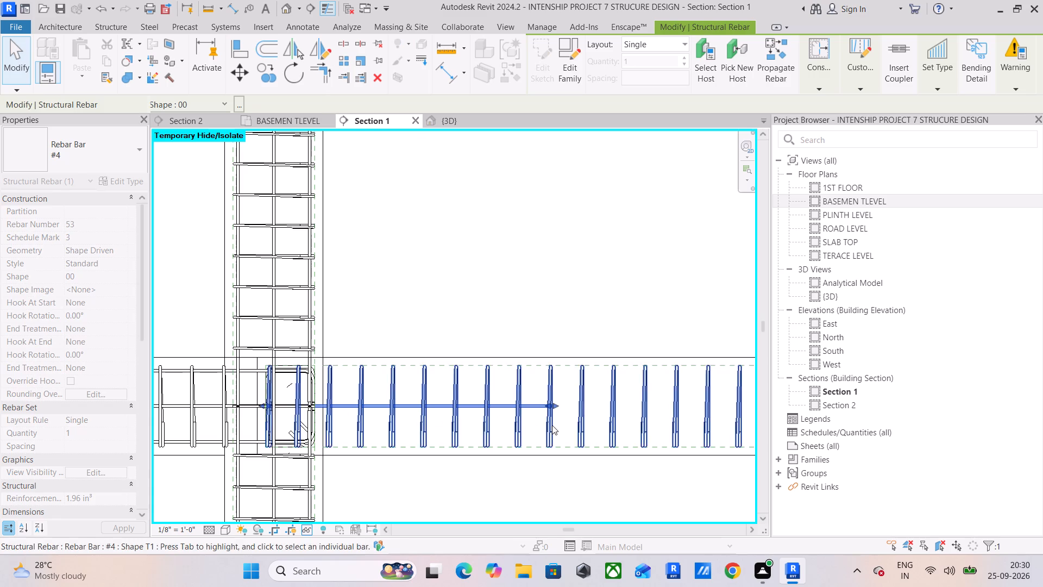
scroll(552, 425, "down", 4)
left_click_drag(558, 416, 684, 426)
middle_click_drag(684, 426, 488, 420)
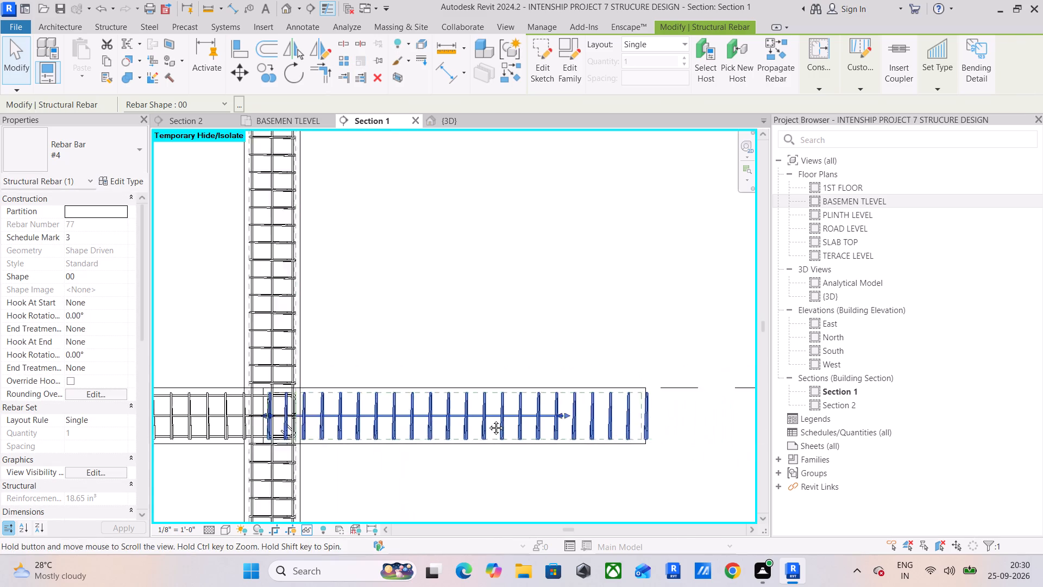
middle_click_drag(488, 420, 472, 416)
left_click_drag(476, 404, 551, 418)
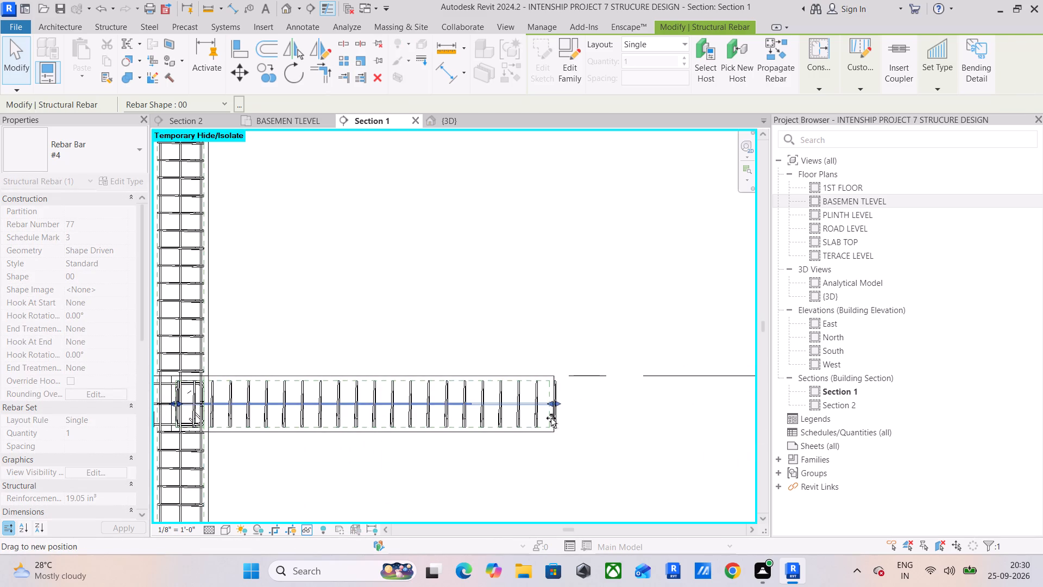
left_click_drag(551, 418, 549, 417)
scroll(550, 415, "up", 14)
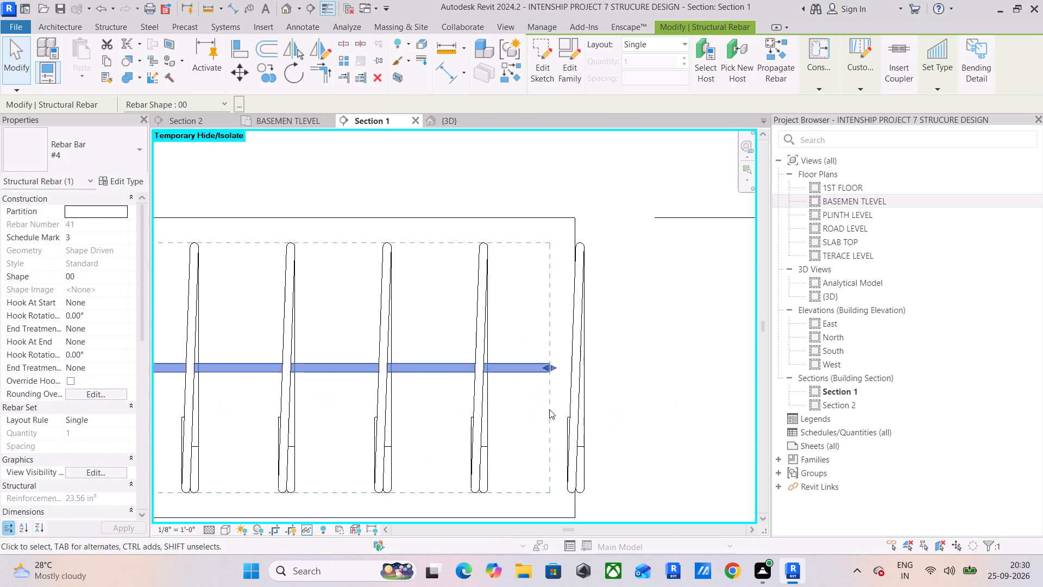
scroll(549, 409, "up", 3)
left_click_drag(554, 329, 544, 334)
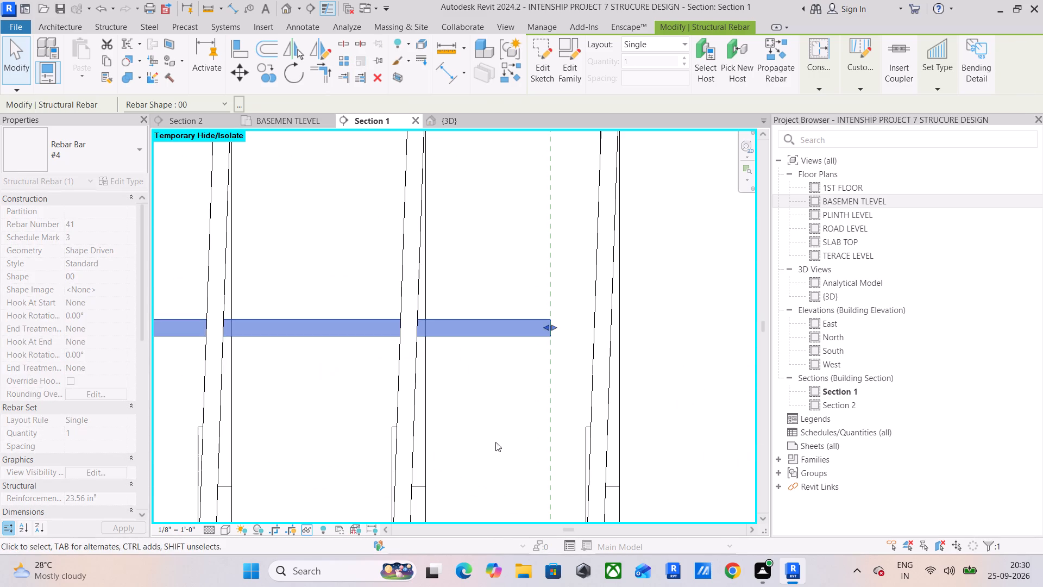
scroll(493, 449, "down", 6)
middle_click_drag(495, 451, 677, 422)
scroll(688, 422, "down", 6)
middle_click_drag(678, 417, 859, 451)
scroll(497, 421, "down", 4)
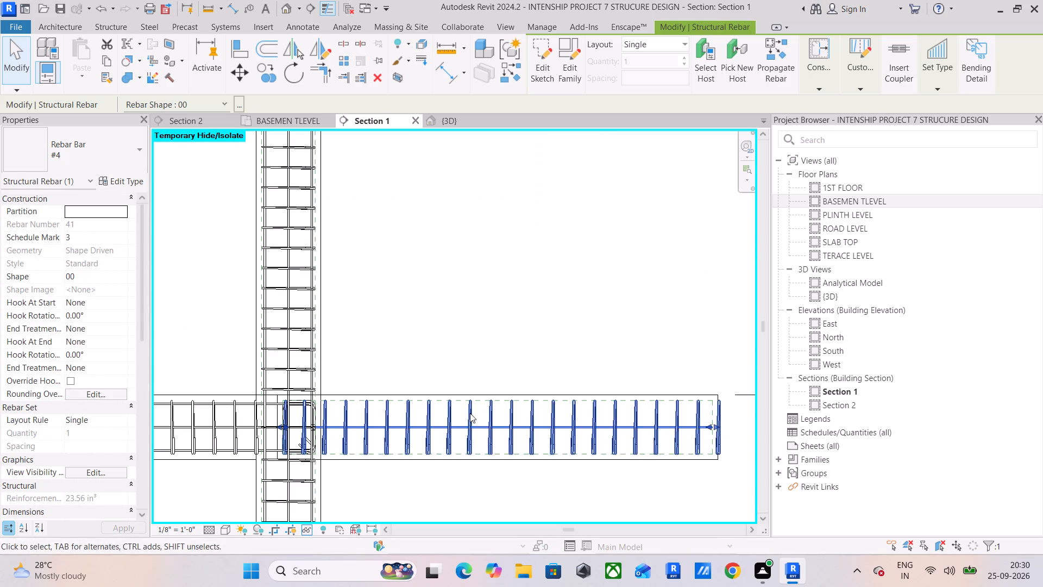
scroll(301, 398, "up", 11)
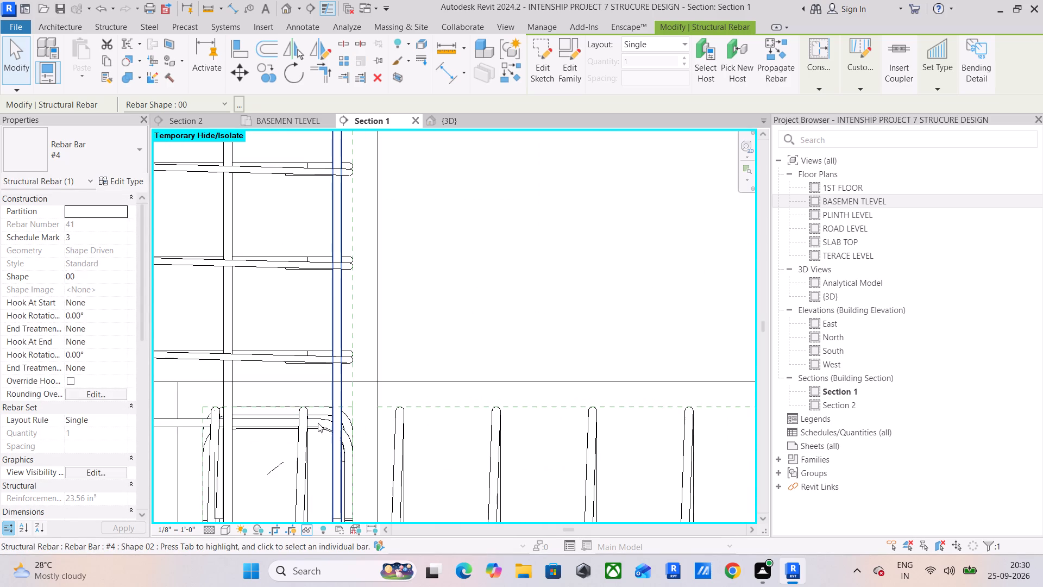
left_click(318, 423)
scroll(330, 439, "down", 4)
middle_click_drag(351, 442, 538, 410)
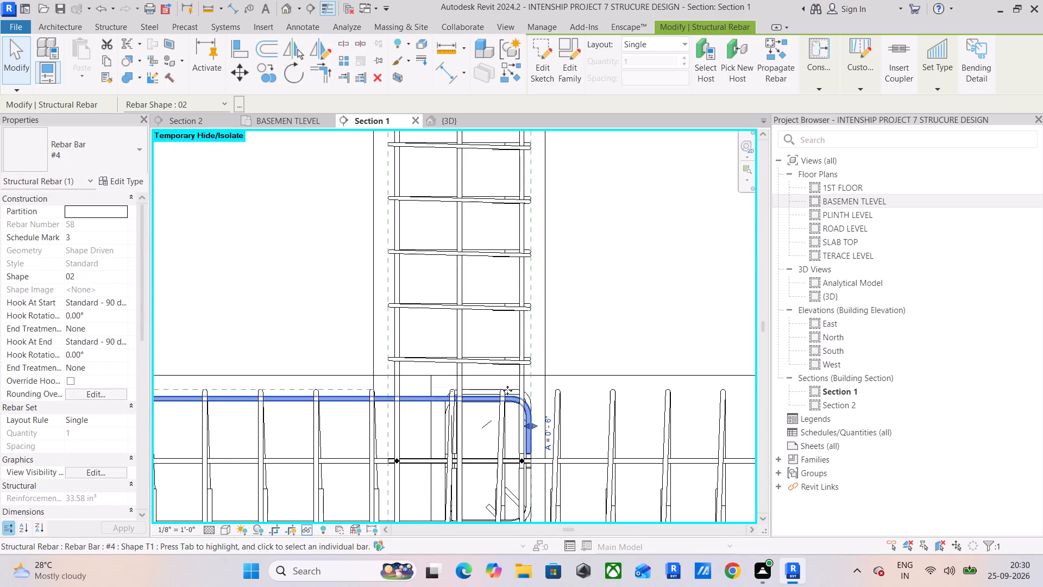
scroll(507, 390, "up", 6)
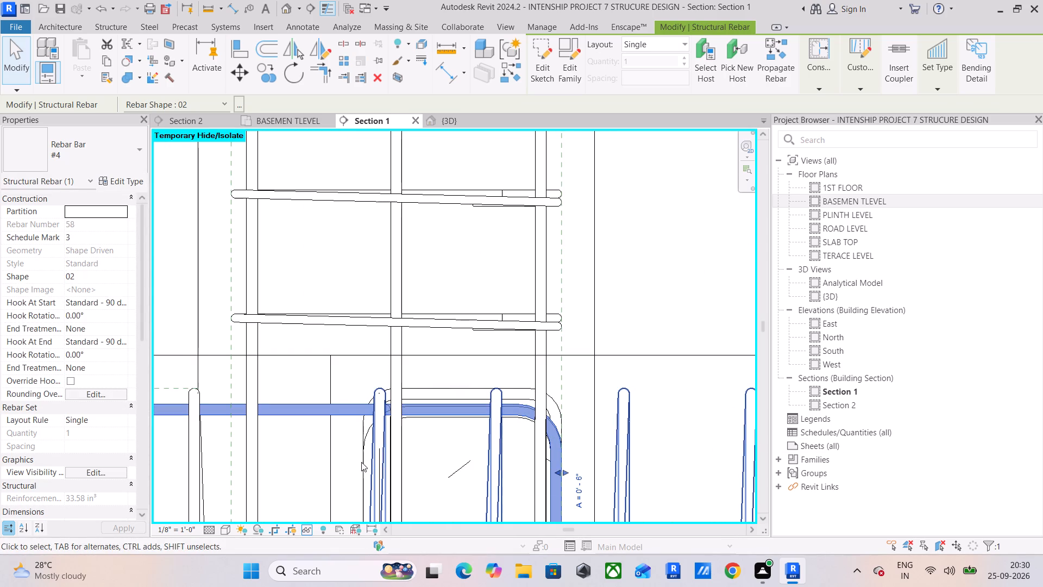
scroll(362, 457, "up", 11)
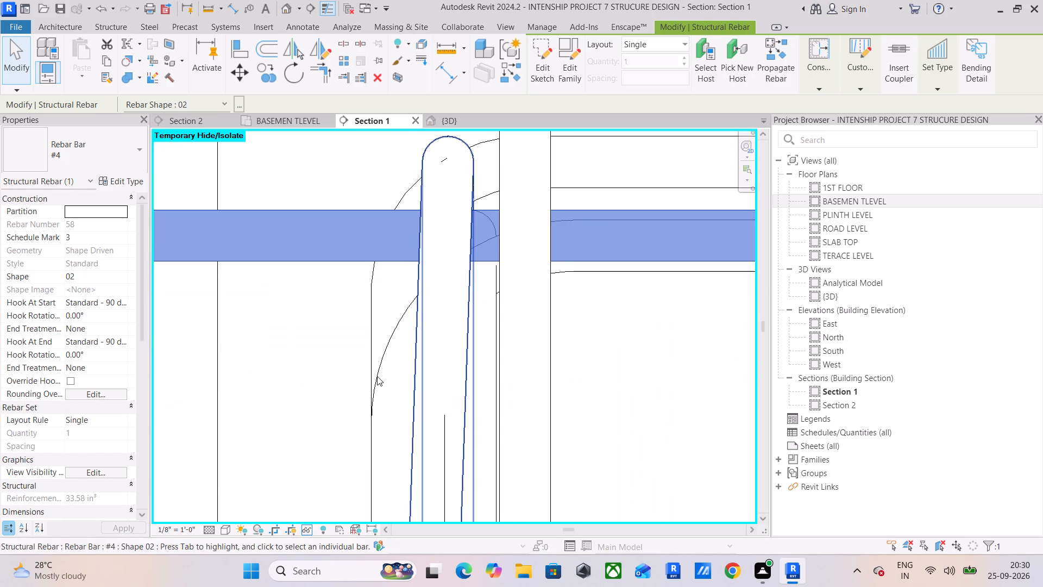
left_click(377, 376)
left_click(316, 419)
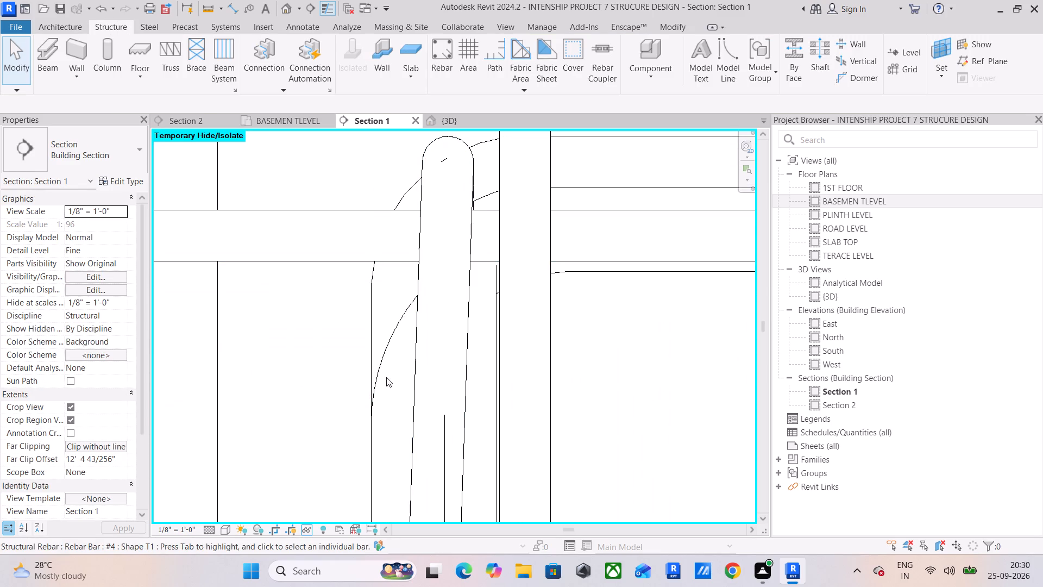
Stretch the short upper hooked #4 bar (Shape 02) to the projecting beam's free end, giving length B of 10' - 0".
left_click(381, 371)
scroll(435, 426, "down", 11)
middle_click_drag(590, 420, 420, 323)
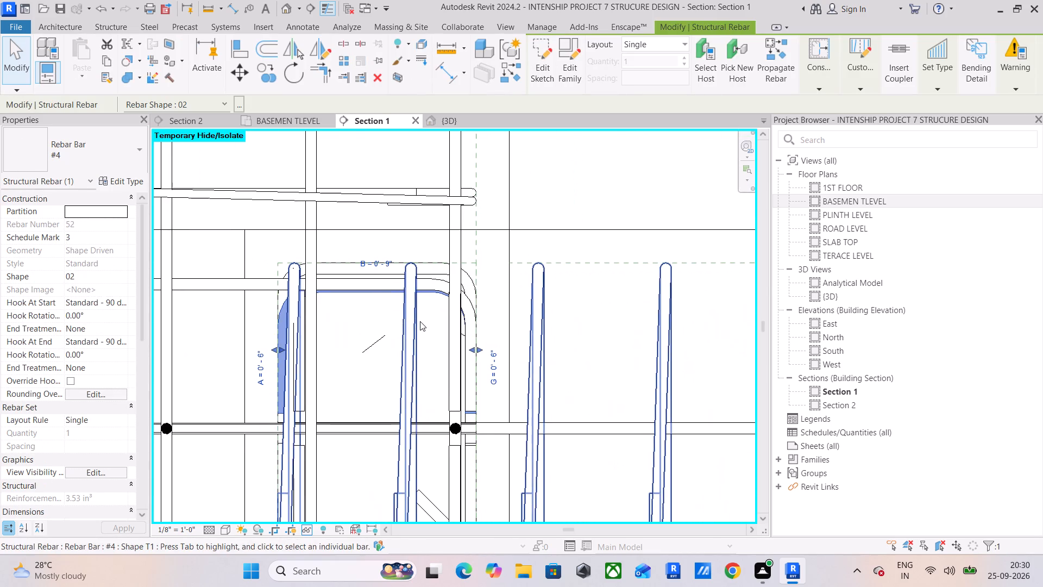
scroll(479, 341, "down", 3)
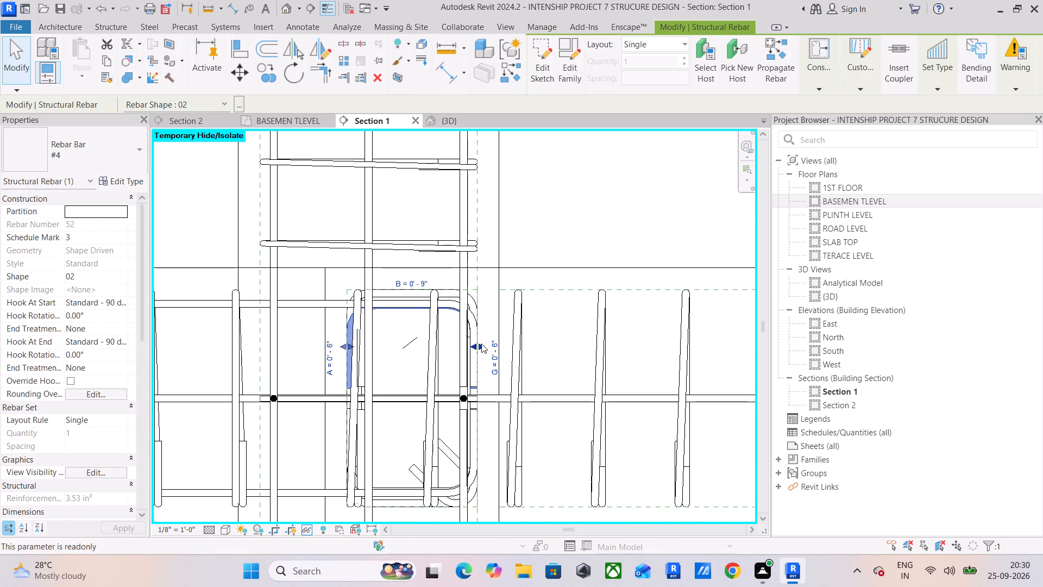
left_click_drag(479, 345, 688, 369)
scroll(688, 369, "down", 6)
middle_click_drag(694, 369, 374, 358)
left_click_drag(371, 348, 693, 364)
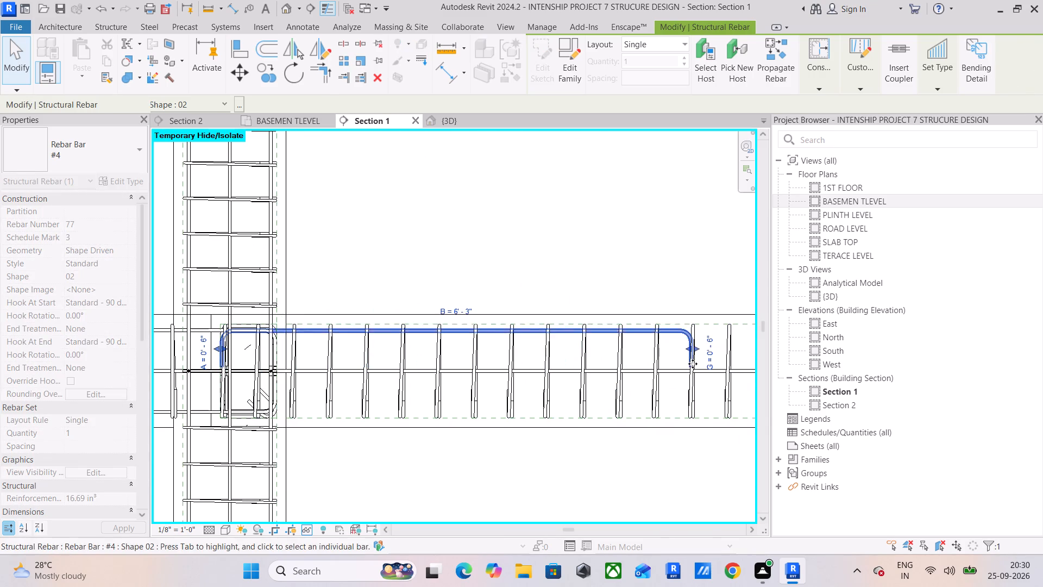
scroll(693, 364, "down", 5)
scroll(693, 364, "up", 1)
middle_click_drag(692, 365, 463, 351)
left_click_drag(466, 339, 575, 346)
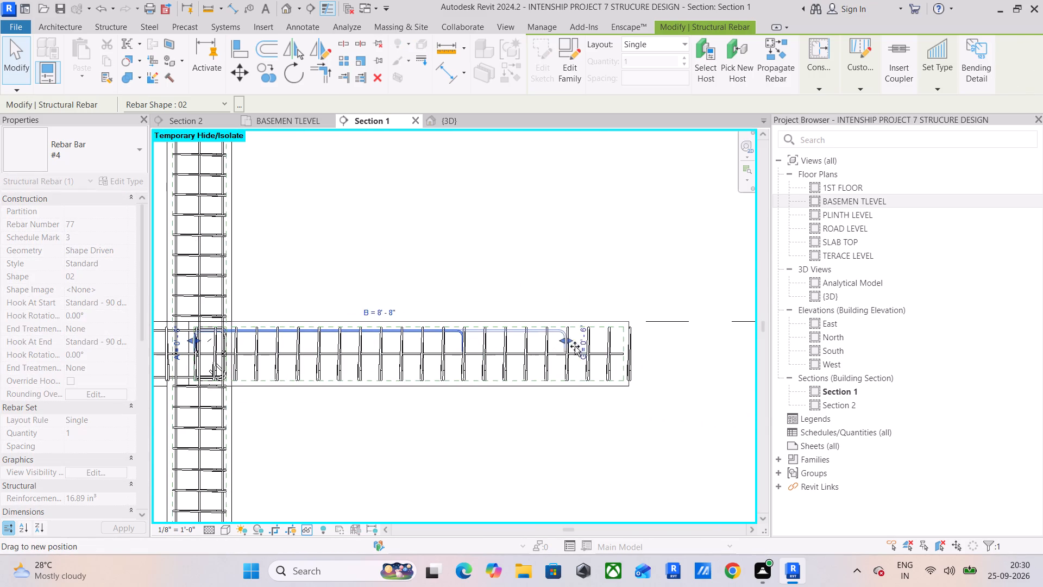
left_click_drag(575, 346, 622, 349)
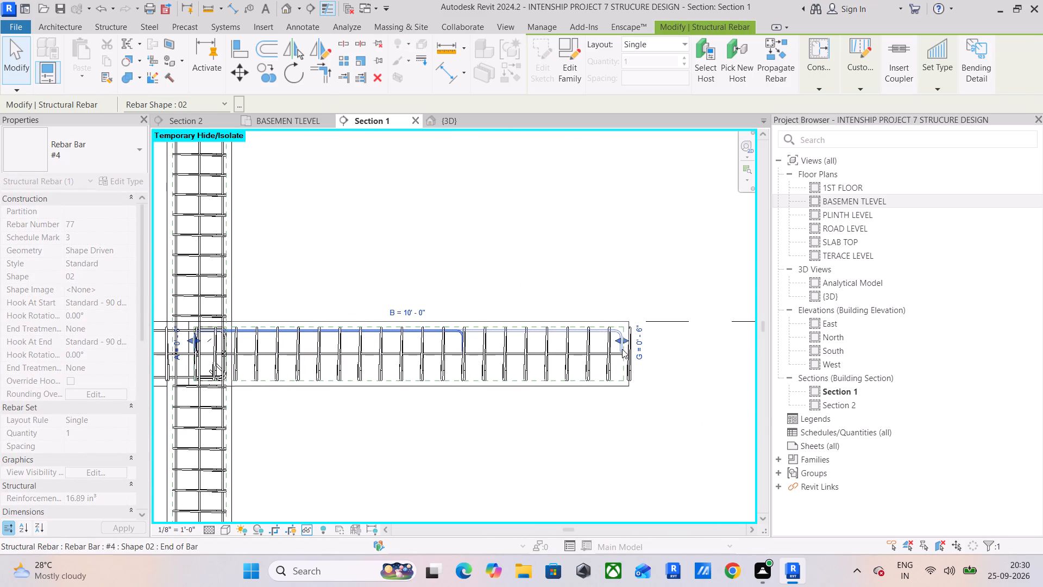
scroll(622, 349, "up", 18)
left_click_drag(550, 276, 551, 275)
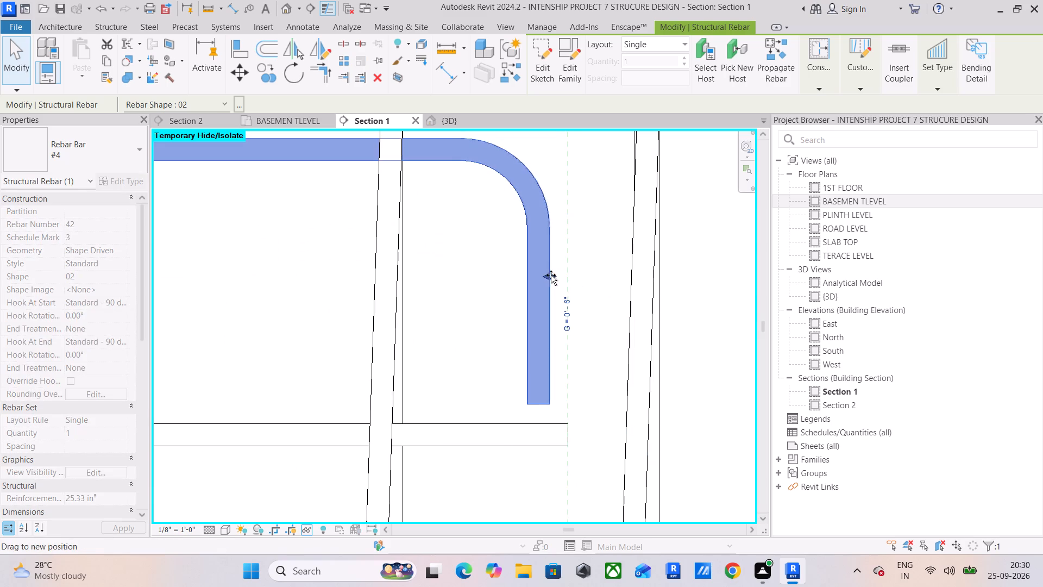
left_click_drag(551, 275, 564, 277)
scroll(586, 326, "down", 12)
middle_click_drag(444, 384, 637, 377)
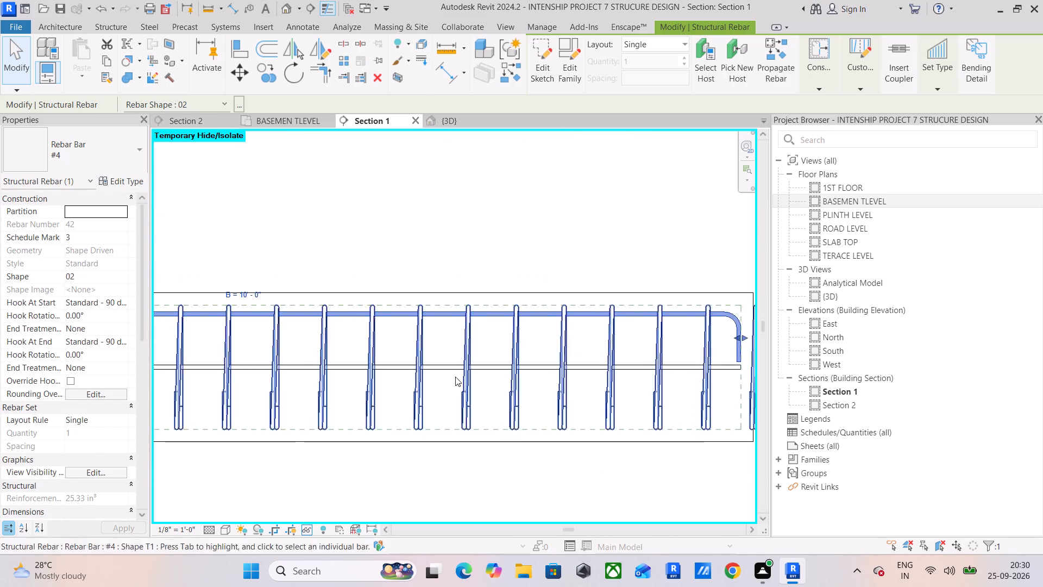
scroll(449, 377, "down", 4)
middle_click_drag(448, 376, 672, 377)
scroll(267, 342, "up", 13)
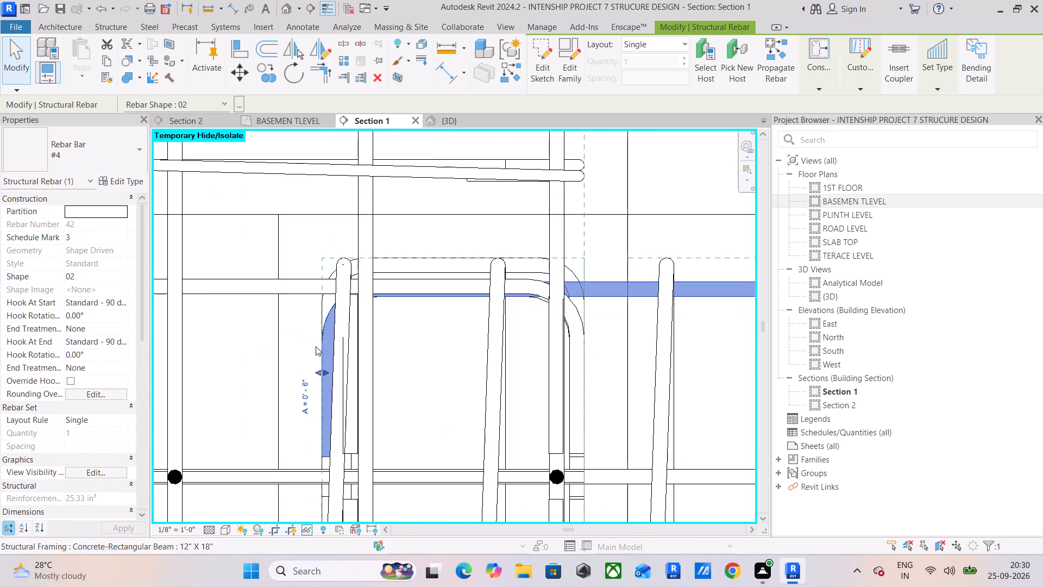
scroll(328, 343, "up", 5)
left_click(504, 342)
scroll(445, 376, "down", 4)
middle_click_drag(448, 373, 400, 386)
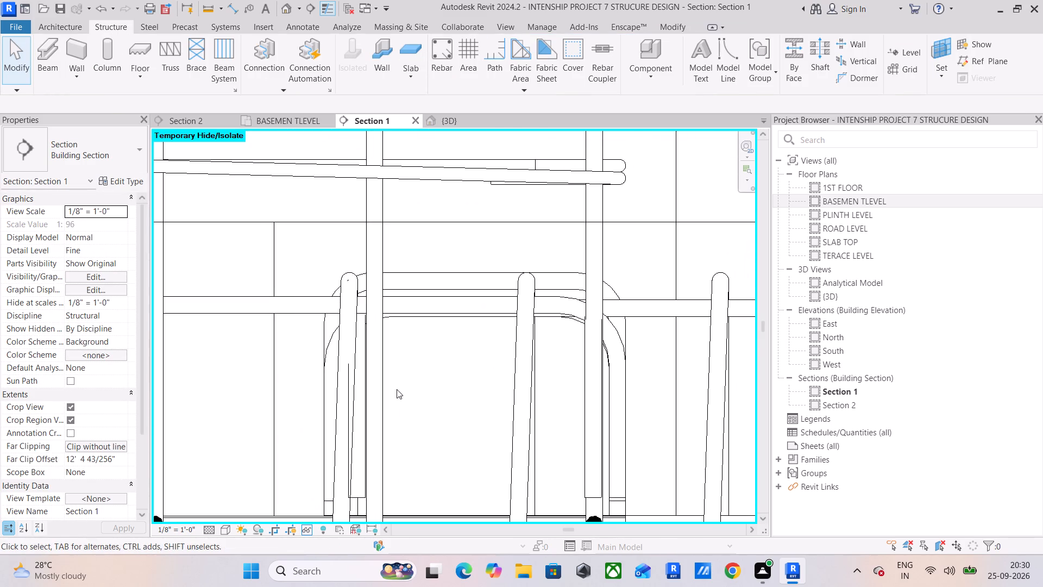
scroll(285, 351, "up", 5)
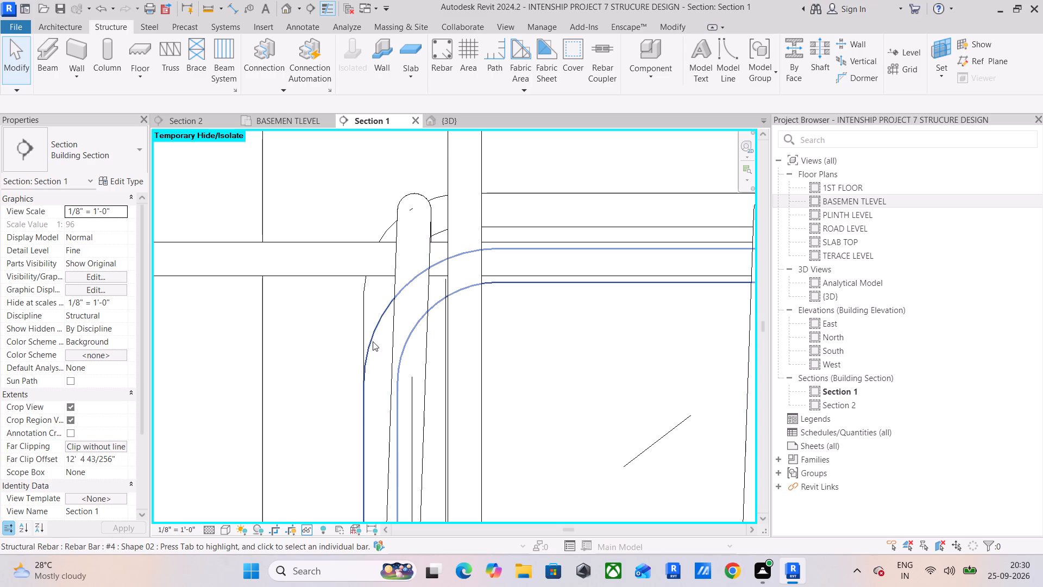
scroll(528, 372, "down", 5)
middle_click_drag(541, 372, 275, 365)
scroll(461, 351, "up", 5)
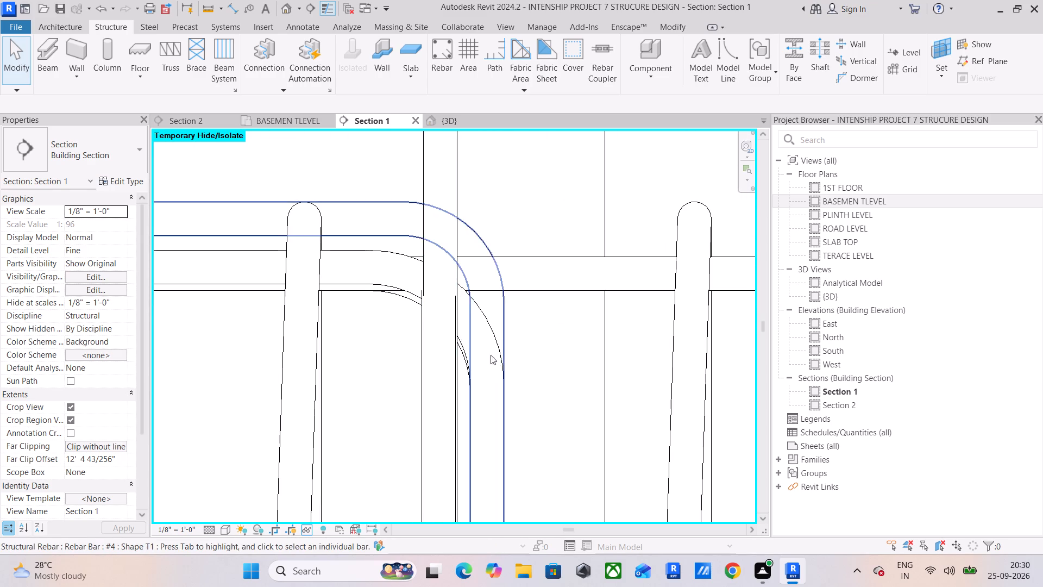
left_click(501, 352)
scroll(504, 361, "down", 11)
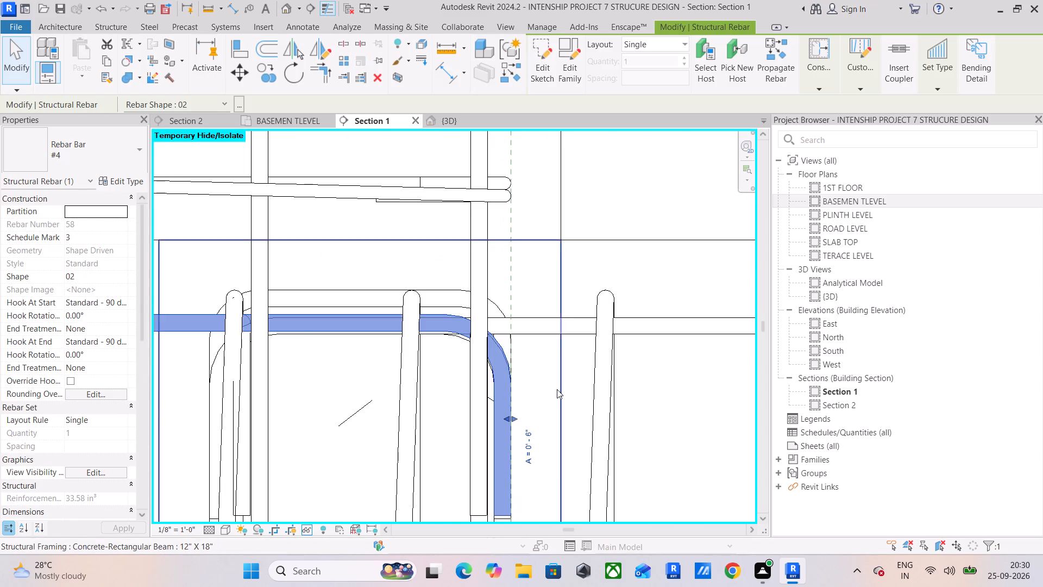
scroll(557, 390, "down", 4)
Stretch the second short upper hooked #4 bar at the same joint to the beam's free end, with B at 10' - 0".
scroll(522, 384, "up", 11)
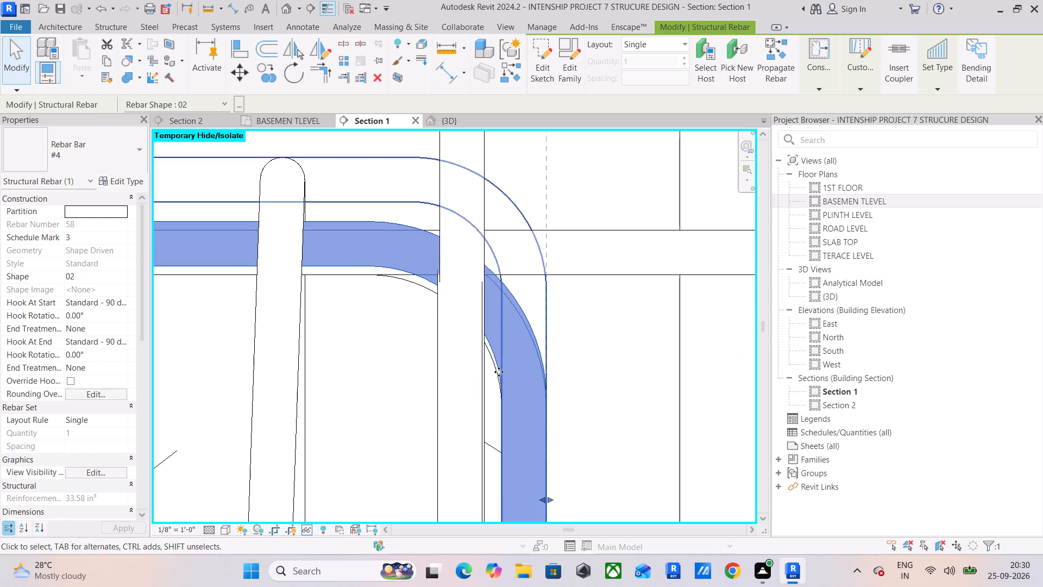
scroll(483, 357, "up", 6)
left_click(497, 348)
scroll(497, 354, "down", 10)
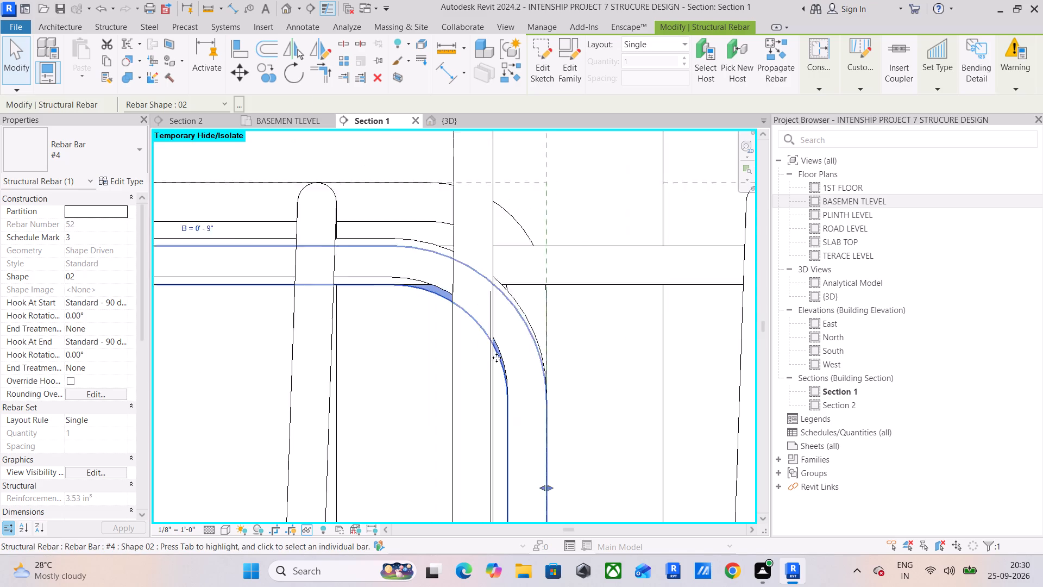
scroll(497, 358, "down", 4)
scroll(534, 389, "down", 5)
middle_click_drag(568, 396, 404, 327)
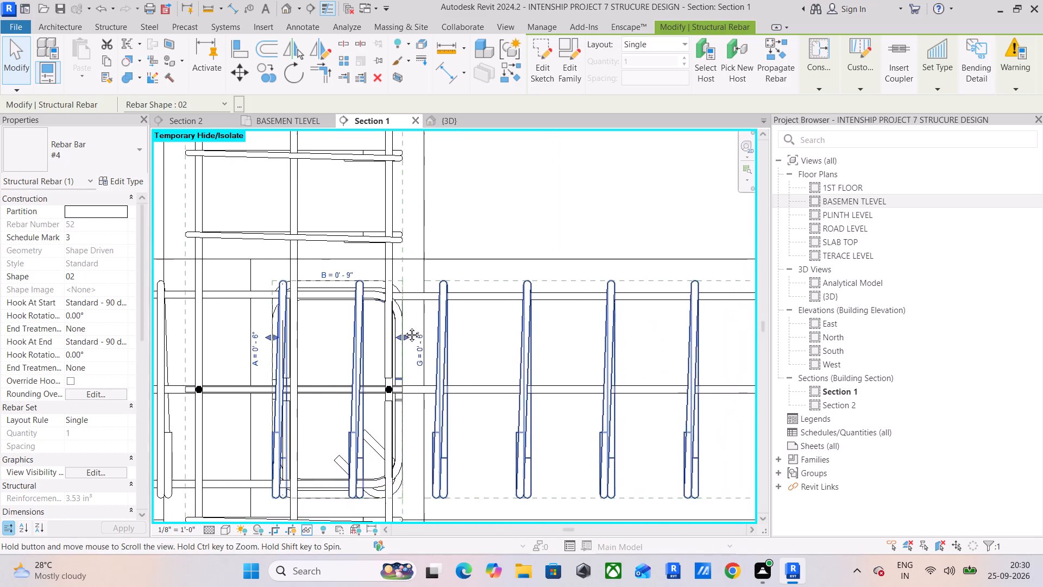
middle_click_drag(404, 327, 393, 324)
scroll(393, 324, "down", 5)
left_click_drag(377, 326, 654, 333)
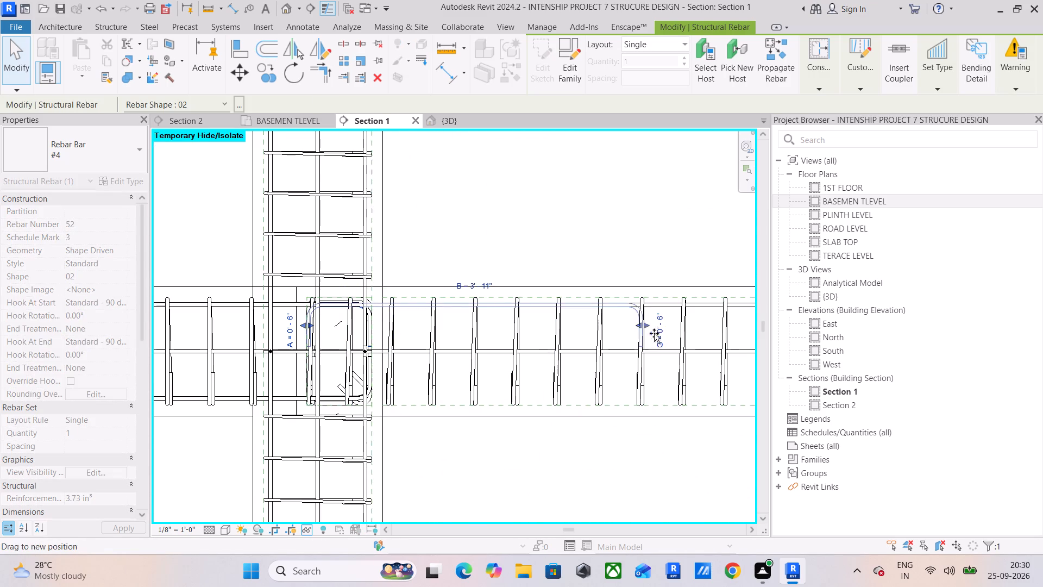
left_click_drag(654, 333, 664, 333)
middle_click_drag(667, 337, 261, 348)
left_click_drag(262, 334, 423, 339)
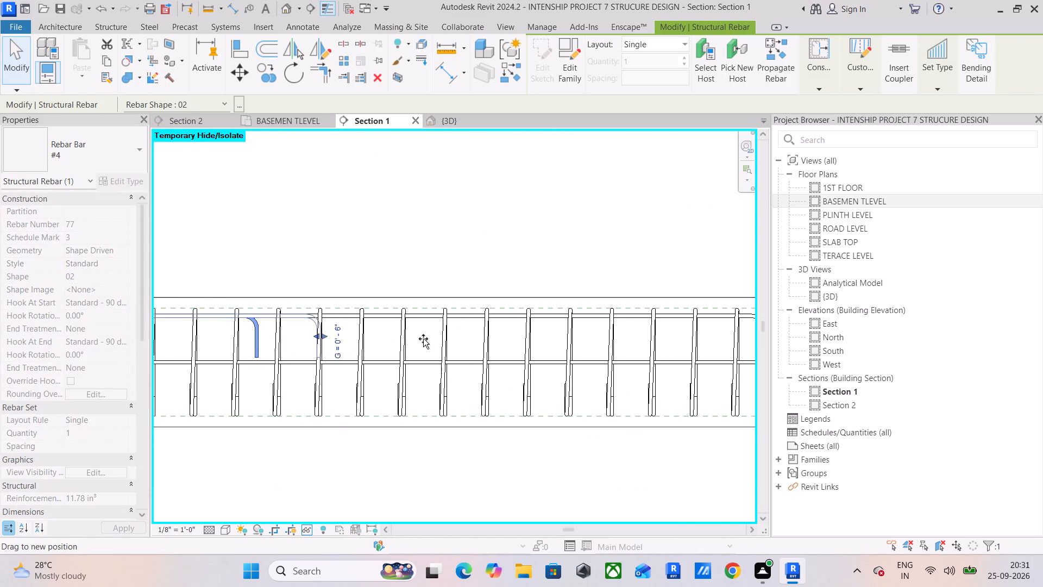
left_click_drag(423, 339, 691, 340)
middle_click_drag(691, 340, 431, 342)
scroll(445, 338, "up", 5)
left_click_drag(419, 338, 566, 346)
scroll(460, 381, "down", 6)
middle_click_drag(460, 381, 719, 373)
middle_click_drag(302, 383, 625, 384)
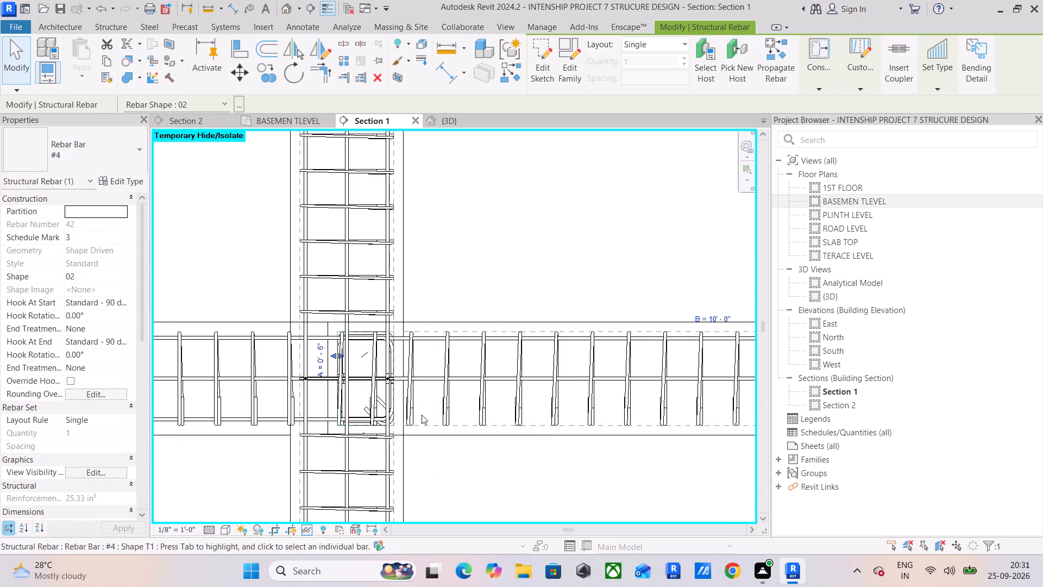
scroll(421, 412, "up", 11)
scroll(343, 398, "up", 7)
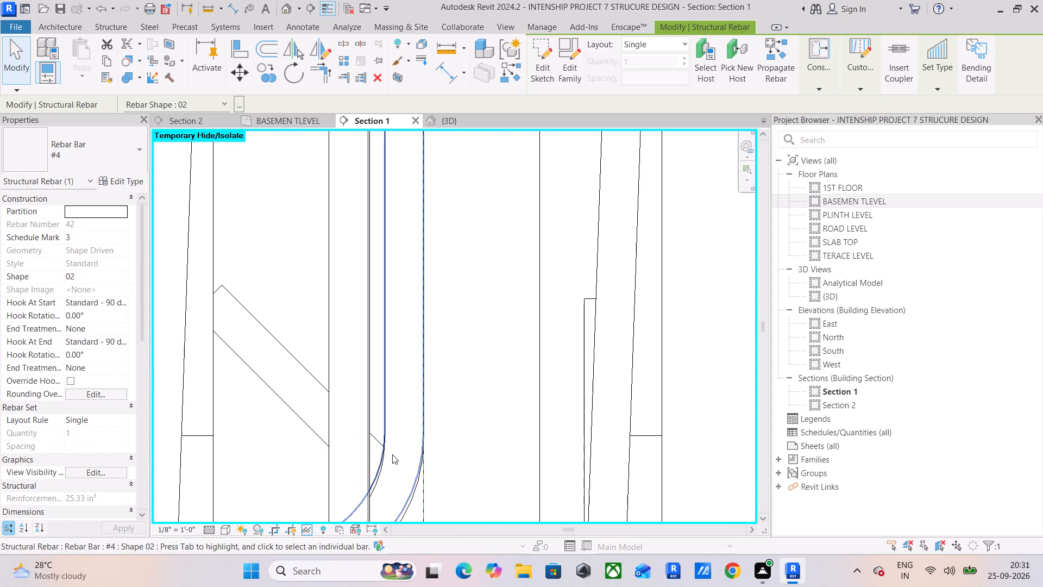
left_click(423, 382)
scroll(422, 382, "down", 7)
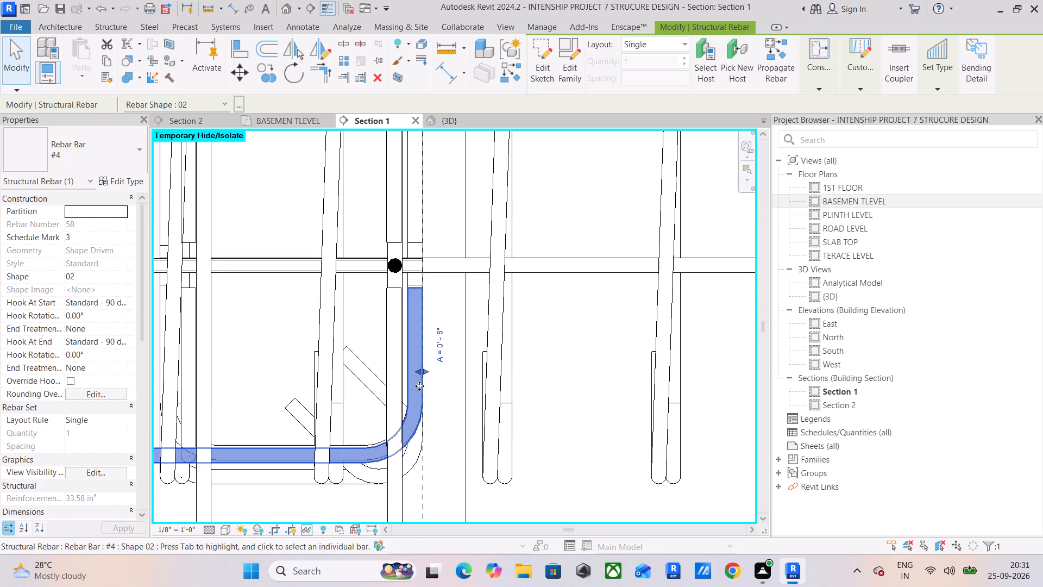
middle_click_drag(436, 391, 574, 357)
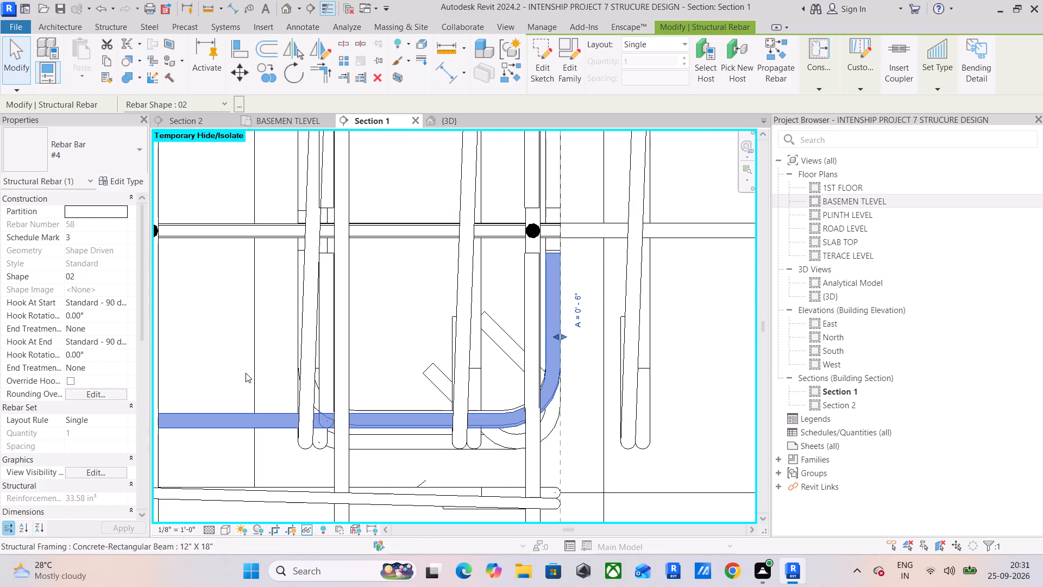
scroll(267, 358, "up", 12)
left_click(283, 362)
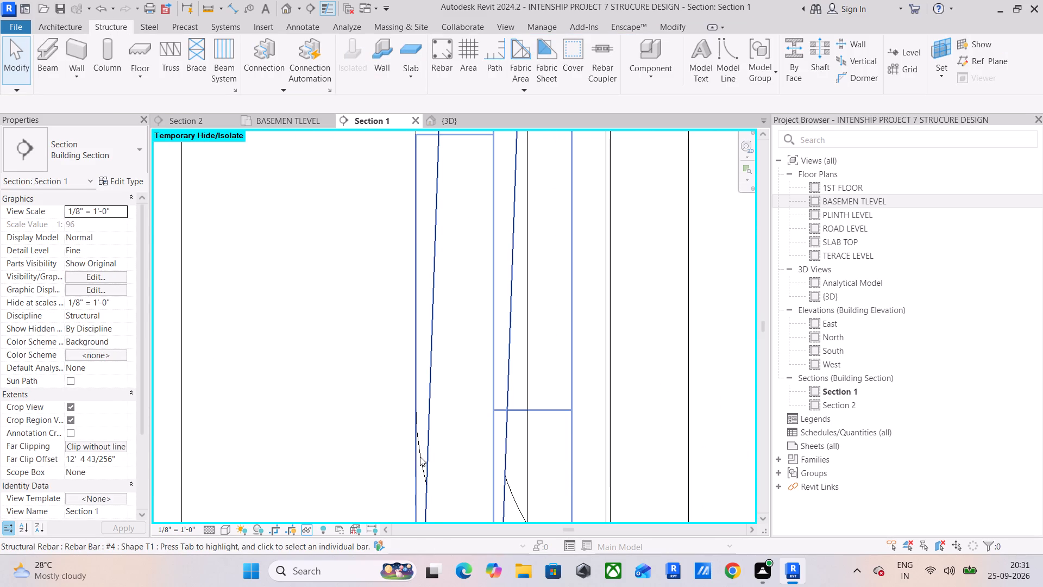
Stretch the short lower hooked #4 bar (Shape 02) from the column joint to the projecting beam's free end, with B at 10' - 0".
scroll(420, 457, "up", 11)
left_click(424, 443)
scroll(424, 443, "down", 14)
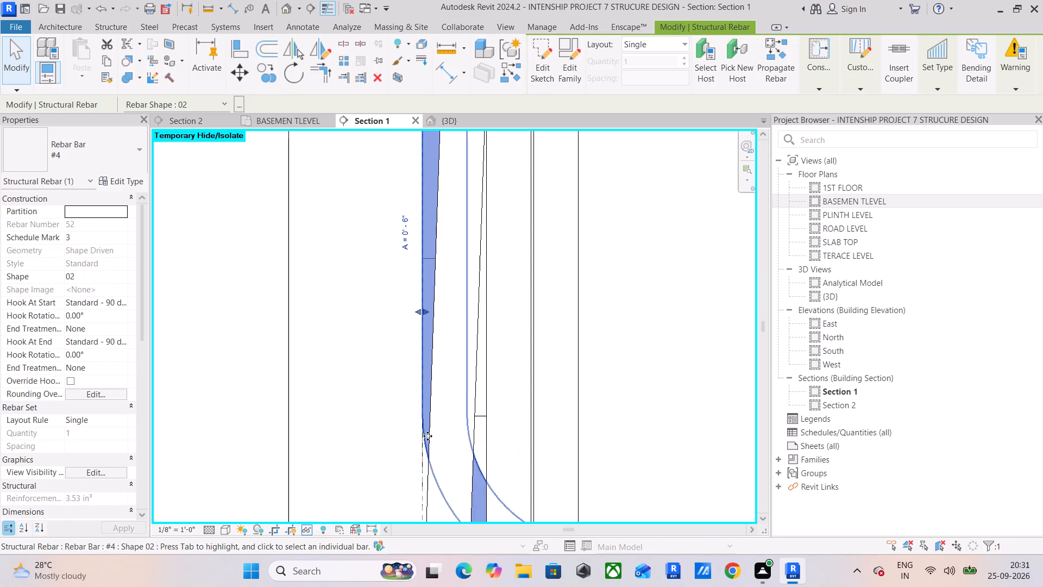
scroll(428, 436, "down", 16)
middle_click_drag(485, 434, 337, 410)
scroll(336, 410, "down", 6)
left_click_drag(368, 403, 682, 419)
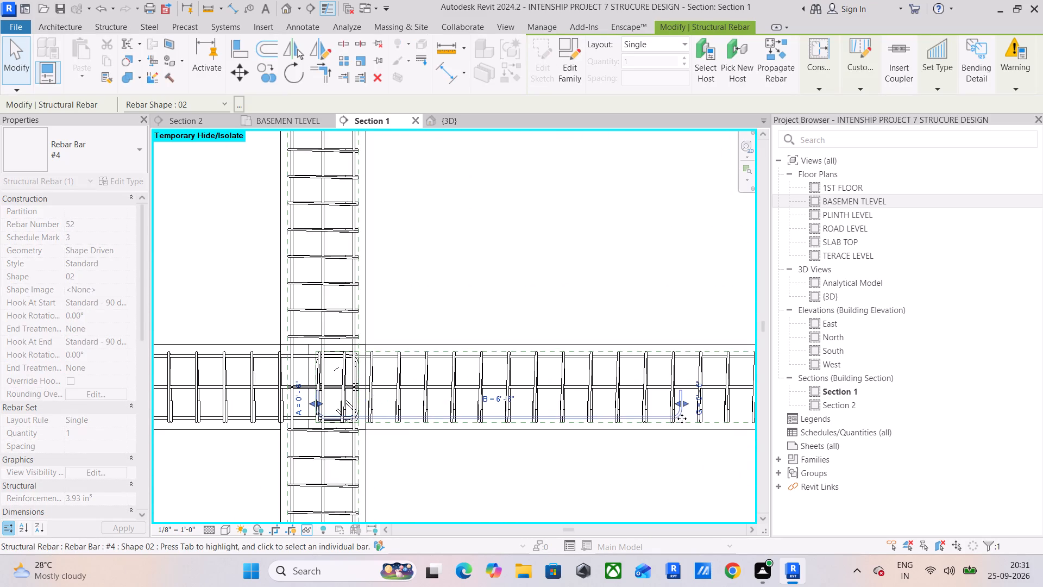
middle_click_drag(677, 421, 261, 401)
left_click_drag(268, 380, 375, 395)
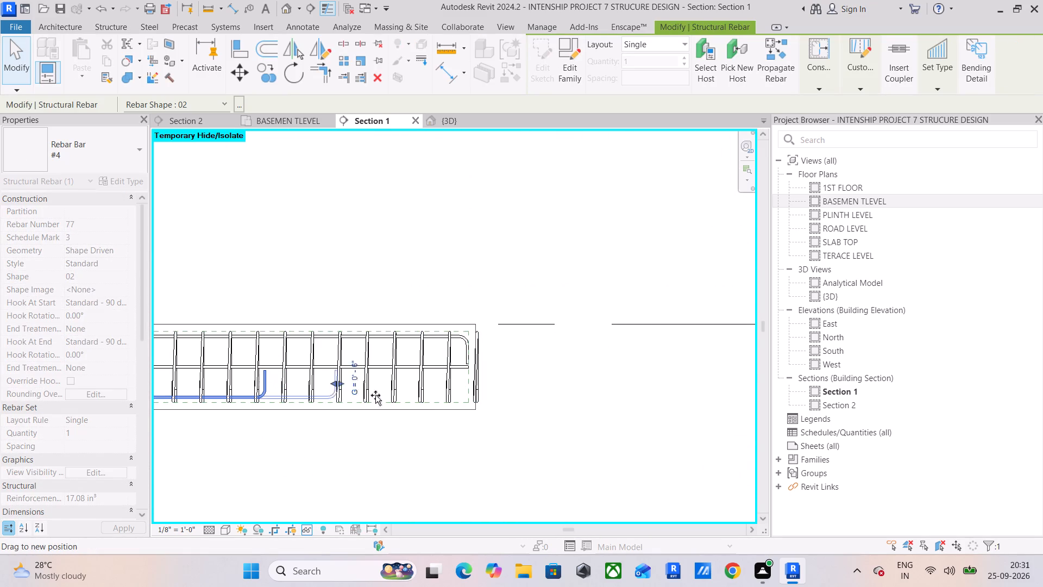
left_click_drag(375, 395, 467, 408)
scroll(479, 372, "up", 2)
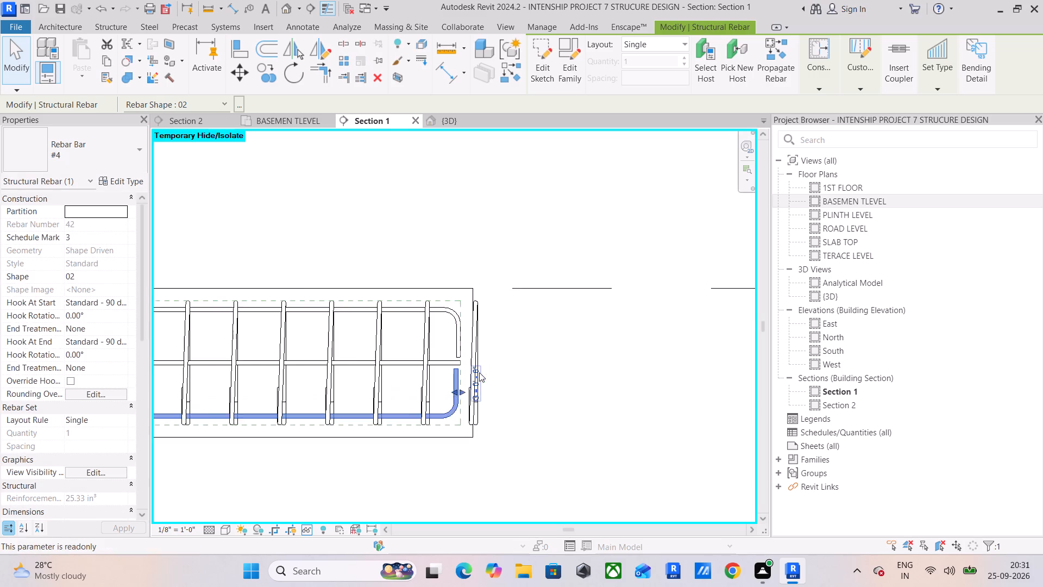
scroll(479, 372, "up", 15)
left_click_drag(398, 476, 412, 480)
scroll(541, 425, "down", 19)
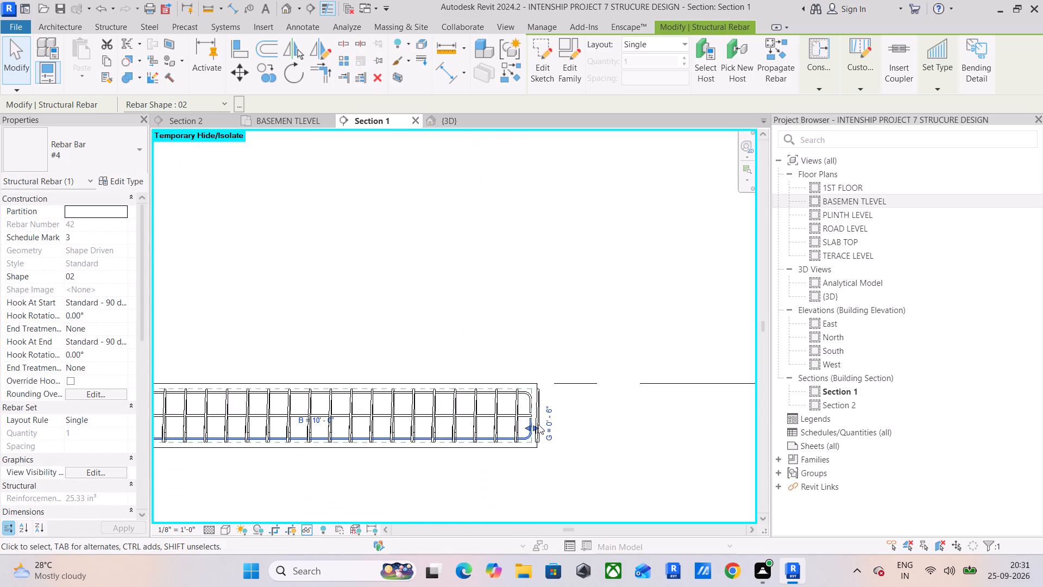
Stretch the second short lower hooked #4 bar at the same joint to the cover line at the projecting beam's free end.
middle_click_drag(413, 447, 655, 421)
scroll(407, 392, "up", 12)
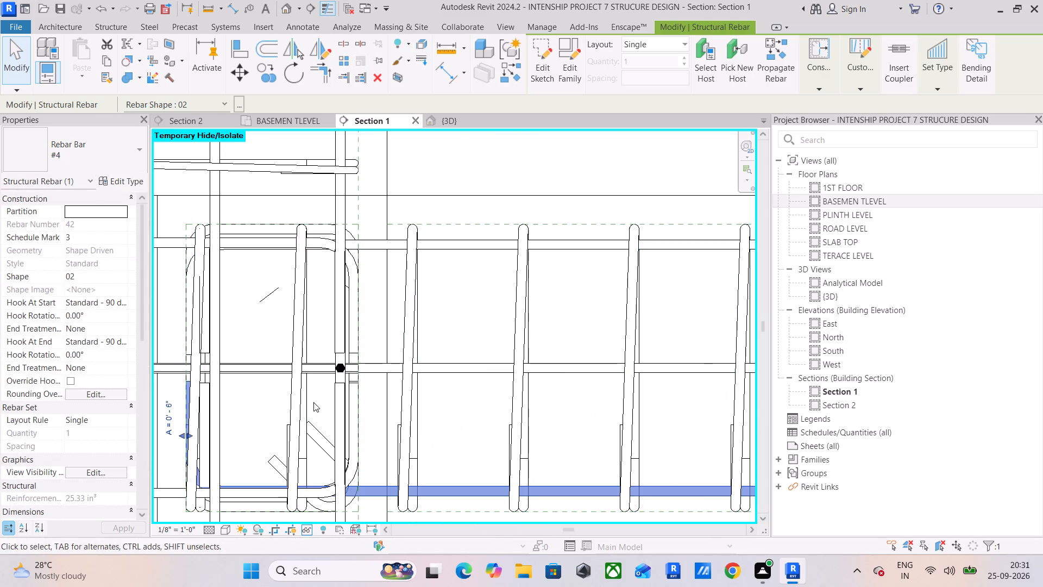
left_click(442, 421)
scroll(328, 452, "up", 7)
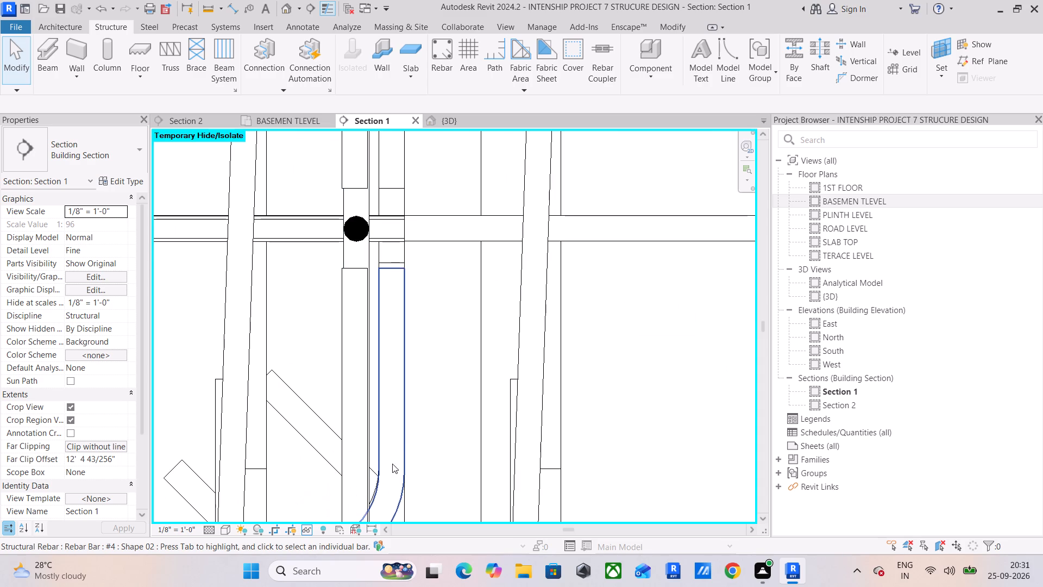
middle_click_drag(393, 466, 478, 319)
scroll(404, 389, "up", 2)
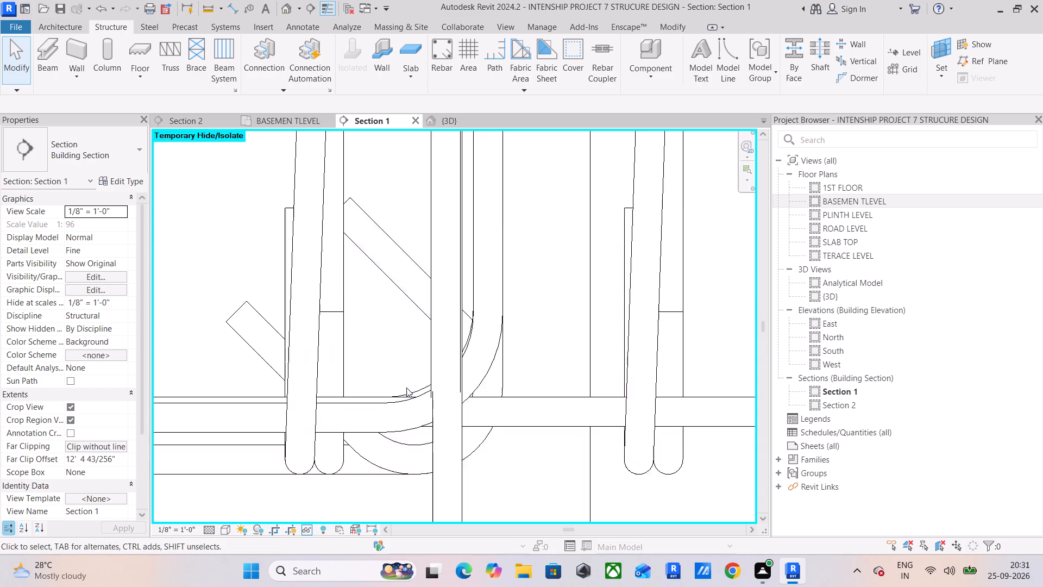
scroll(406, 388, "up", 5)
left_click(413, 397)
scroll(419, 391, "down", 15)
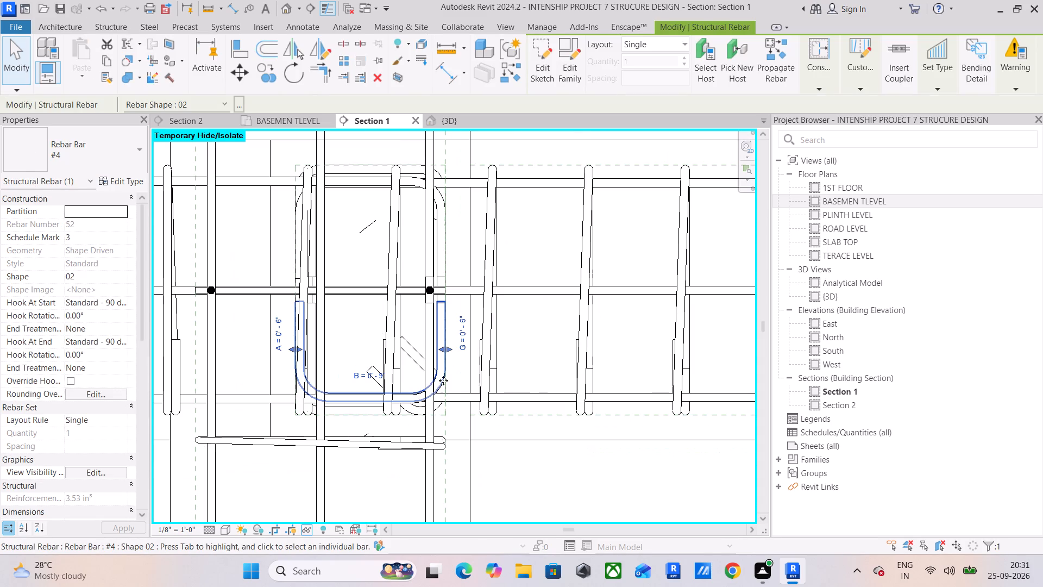
left_click_drag(448, 349, 718, 347)
scroll(718, 347, "down", 2)
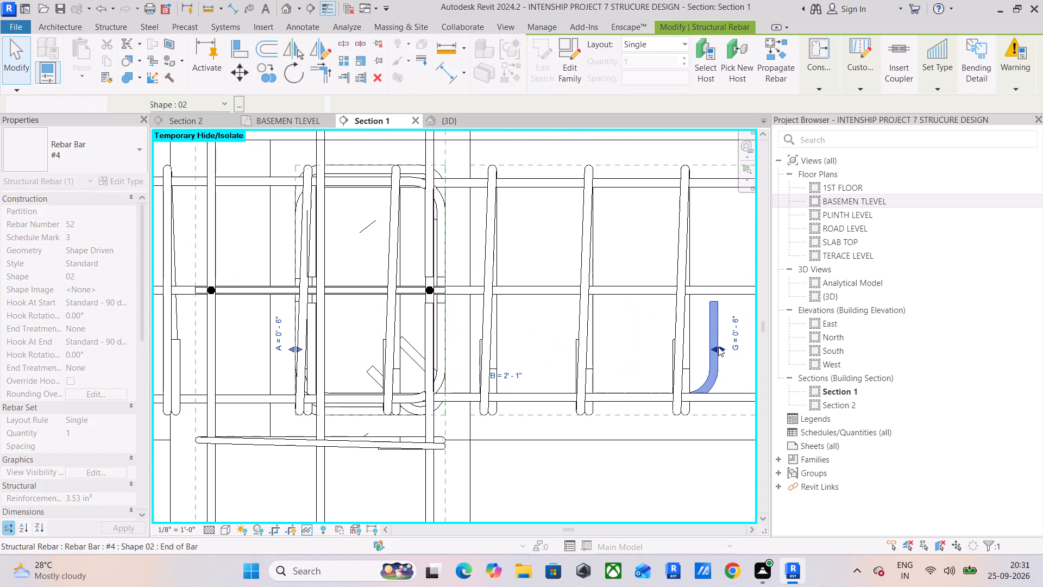
scroll(718, 347, "down", 5)
middle_click_drag(718, 347, 371, 377)
scroll(371, 377, "down", 6)
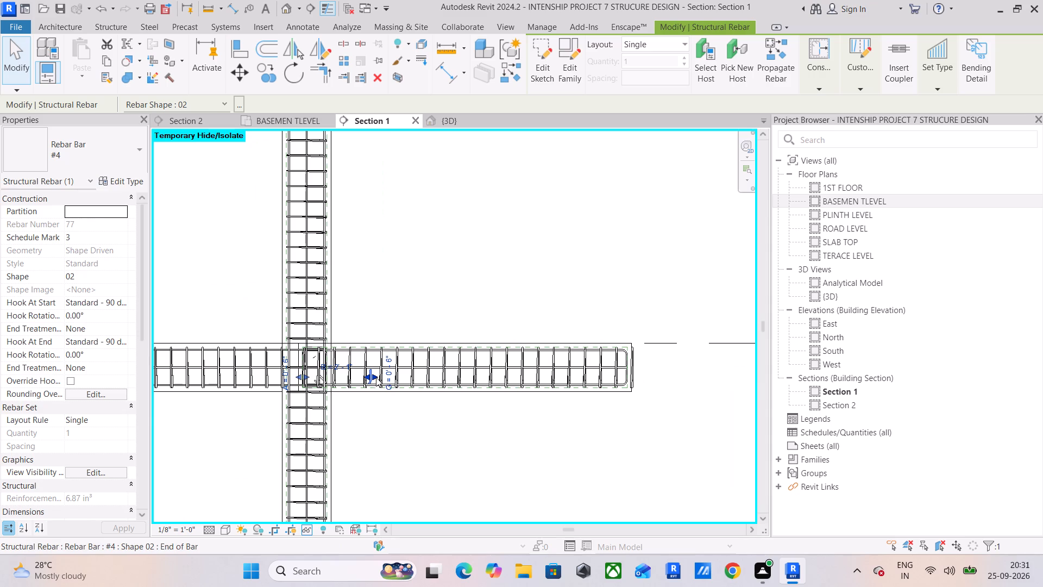
left_click_drag(374, 375, 615, 390)
scroll(657, 385, "up", 9)
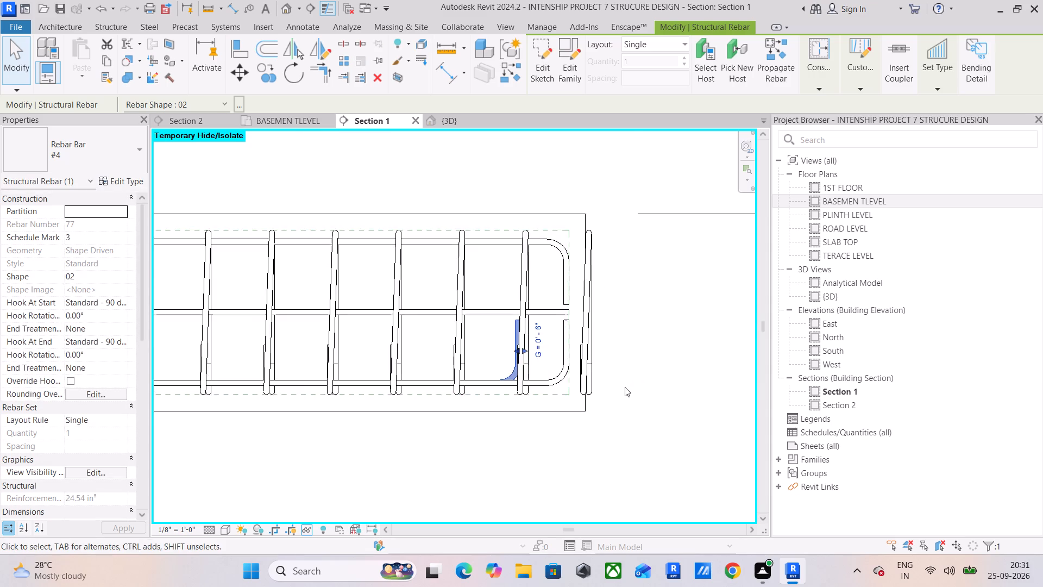
scroll(625, 387, "up", 7)
scroll(518, 353, "up", 4)
left_click_drag(535, 346, 663, 356)
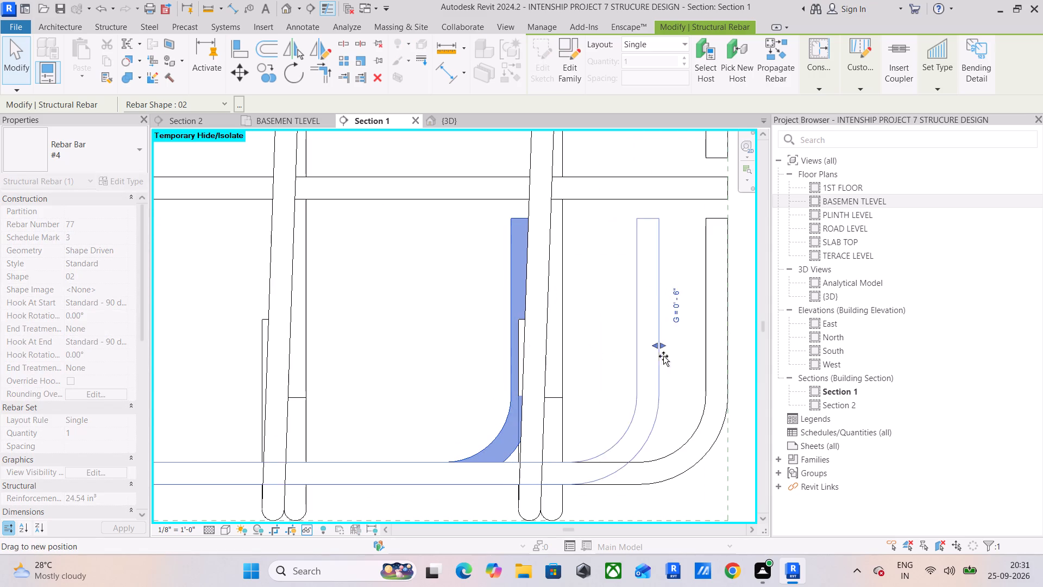
left_click_drag(663, 356, 720, 359)
left_click(658, 341)
scroll(652, 346, "down", 13)
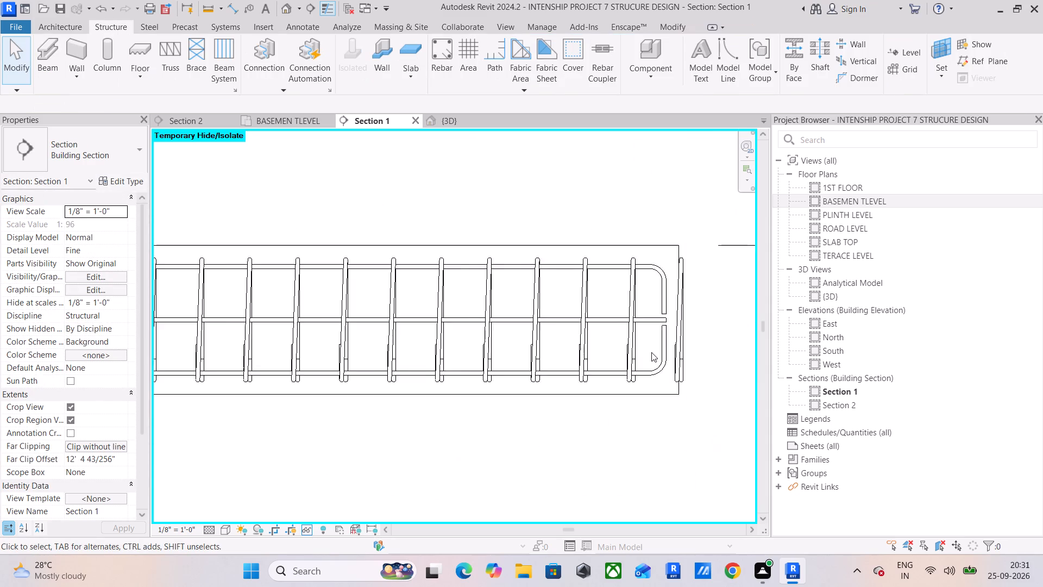
Examine the upper, mid-height and lower bars where the projecting beam meets the end column.
scroll(457, 374, "down", 5)
middle_click_drag(451, 377, 617, 388)
middle_click_drag(294, 358, 322, 360)
scroll(302, 363, "up", 13)
scroll(373, 388, "up", 5)
scroll(445, 408, "down", 4)
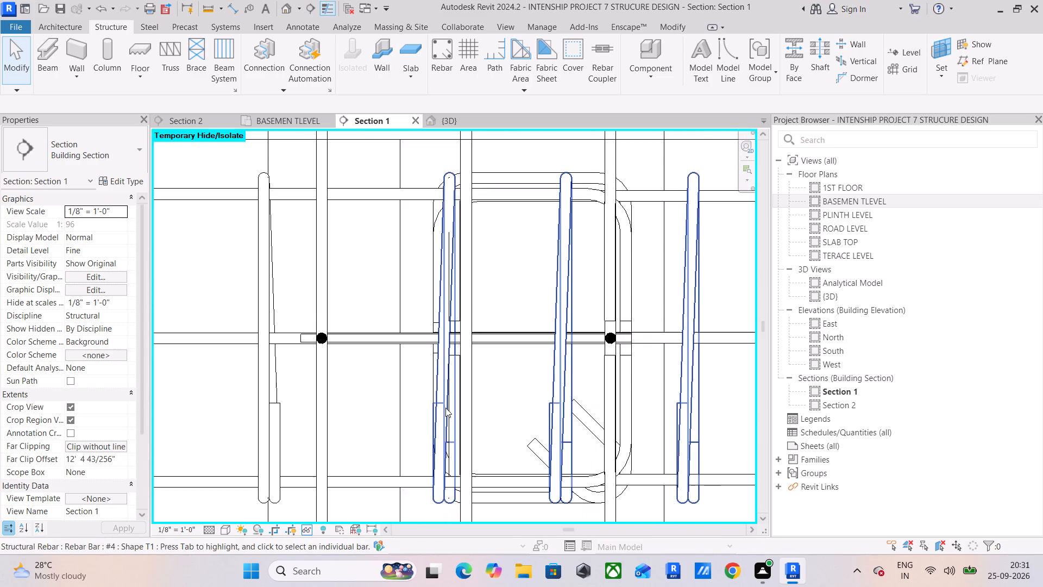
scroll(445, 408, "down", 1)
middle_click_drag(449, 407, 436, 324)
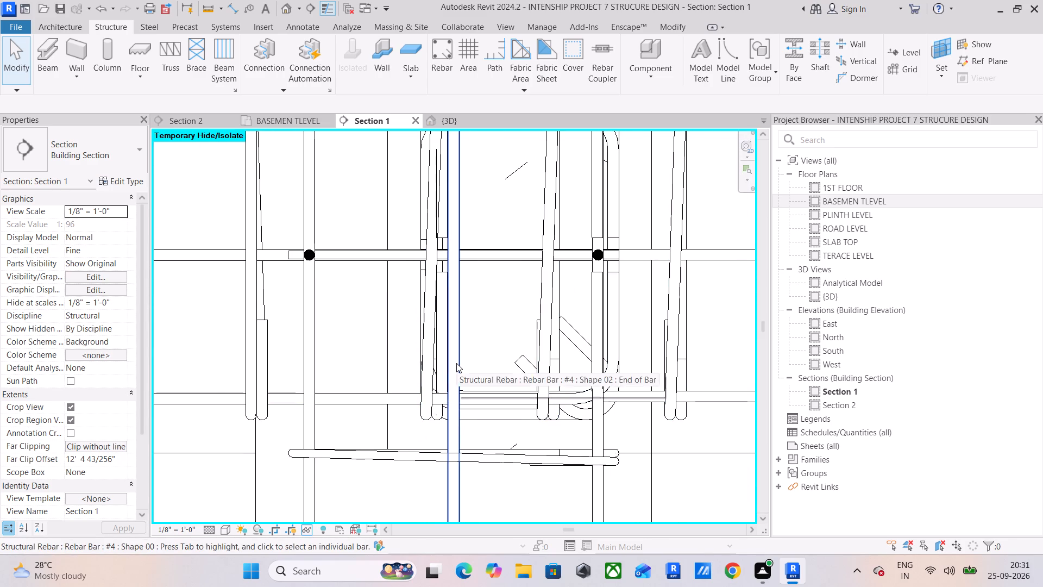
scroll(456, 363, "down", 5)
middle_click_drag(455, 363, 428, 420)
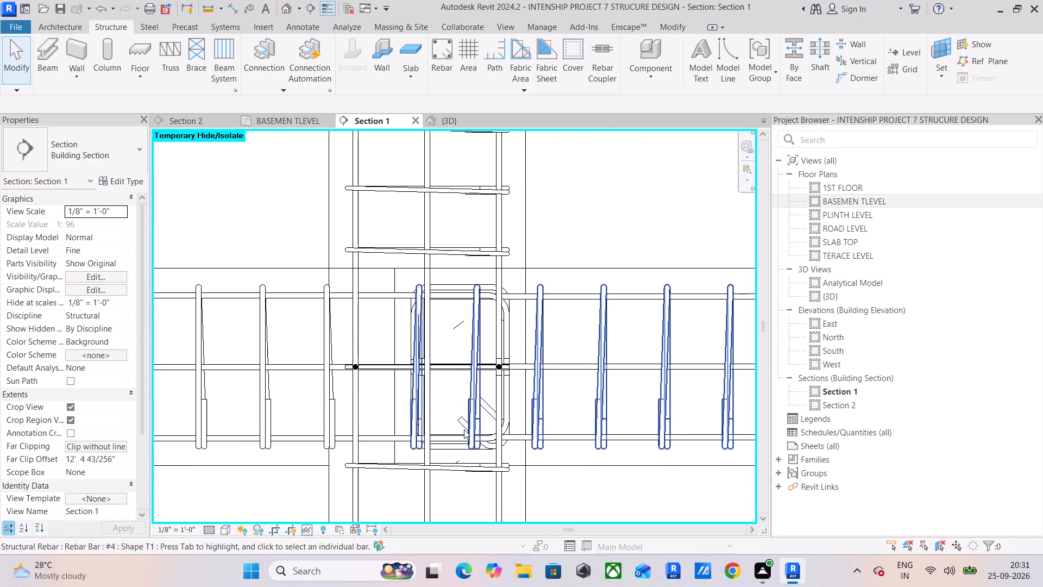
scroll(448, 434, "up", 3)
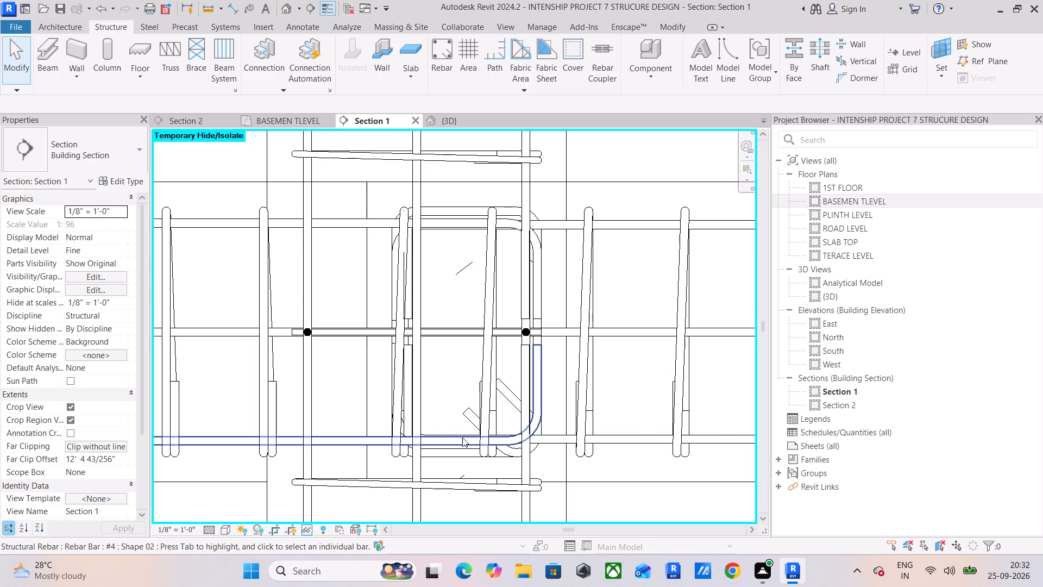
left_click(565, 437)
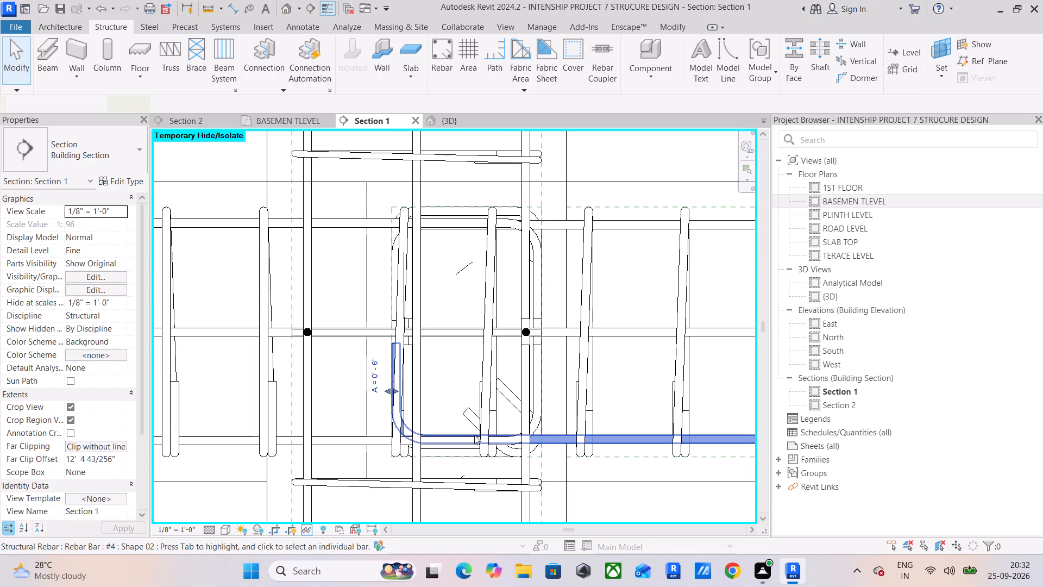
scroll(369, 370, "up", 5)
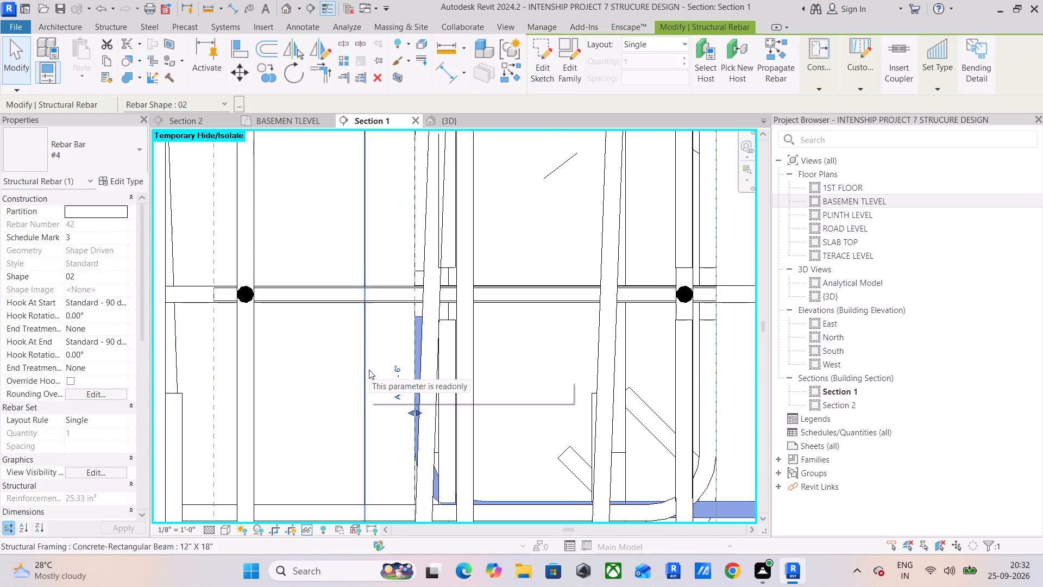
middle_click_drag(412, 372, 381, 444)
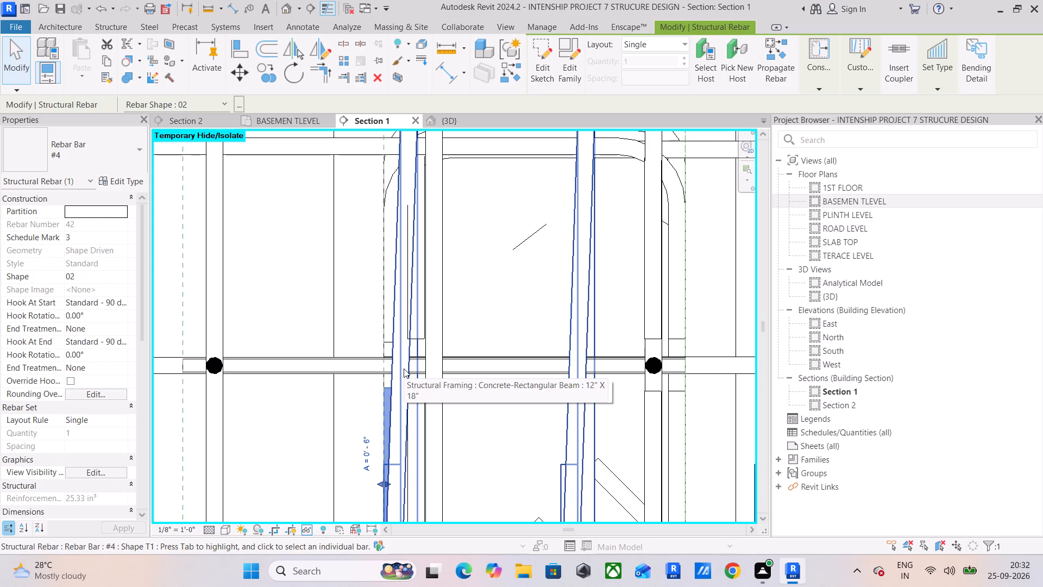
scroll(404, 369, "down", 4)
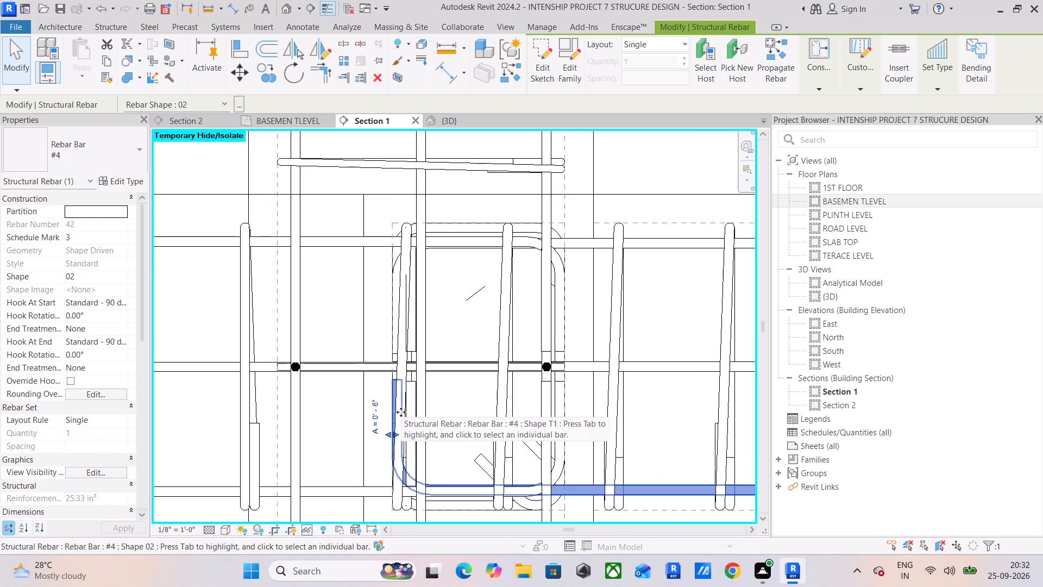
left_click(334, 317)
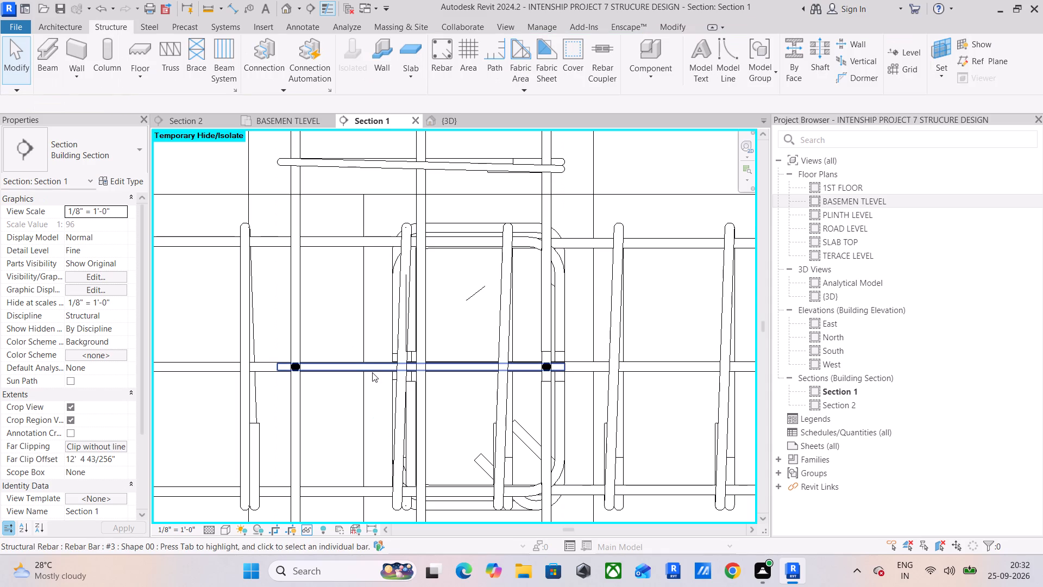
scroll(559, 314, "down", 5)
middle_click_drag(595, 312, 517, 358)
scroll(517, 358, "up", 1)
scroll(519, 353, "down", 2)
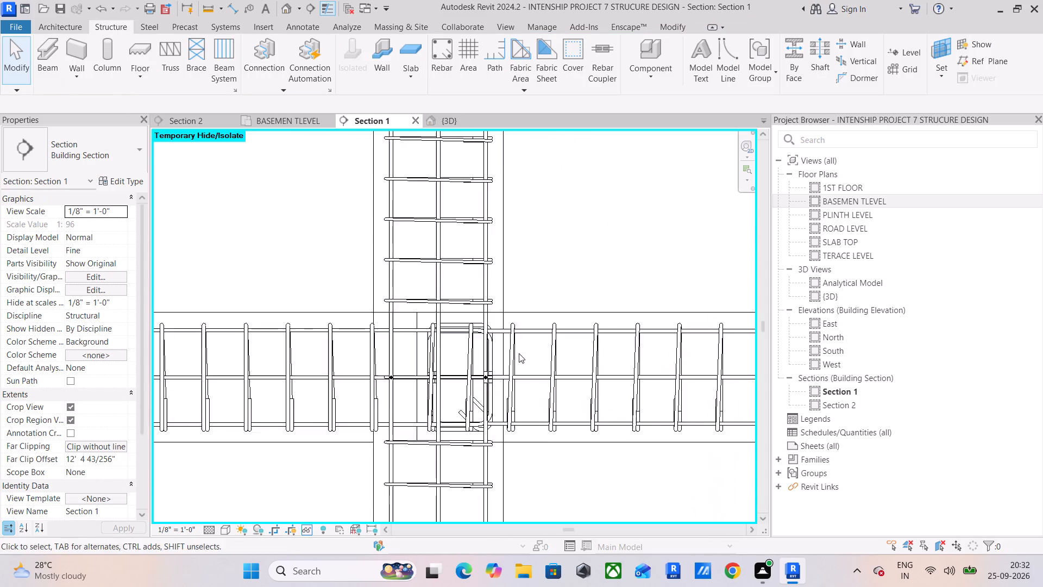
scroll(519, 353, "down", 3)
middle_click_drag(552, 371, 485, 364)
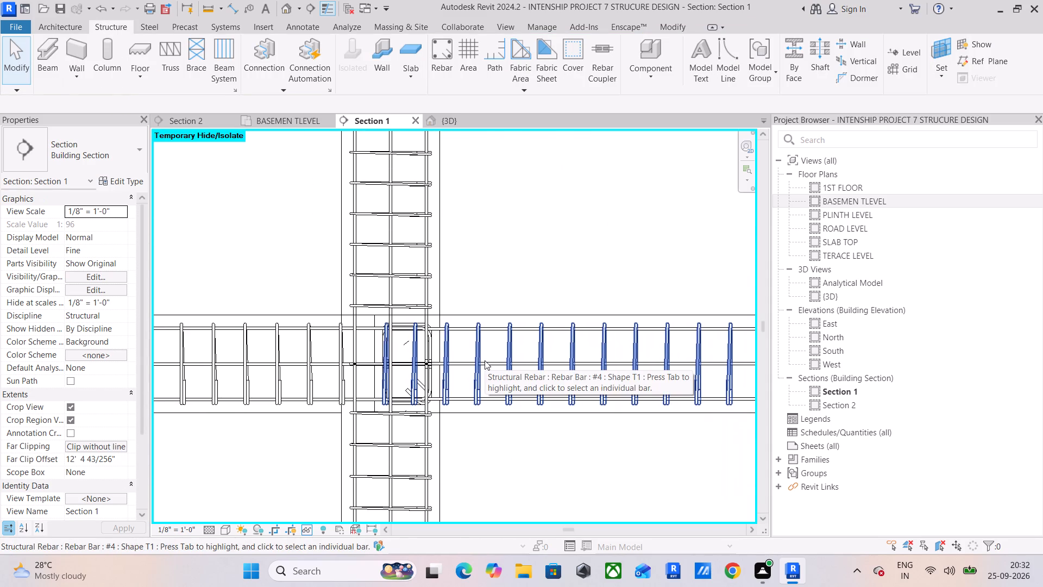
Pull the outer end of the projecting beam's #4 stirrup set (Shape T1) back inside the beam's free end, near the bar hooks.
scroll(485, 360, "down", 5)
middle_click_drag(498, 357, 478, 402)
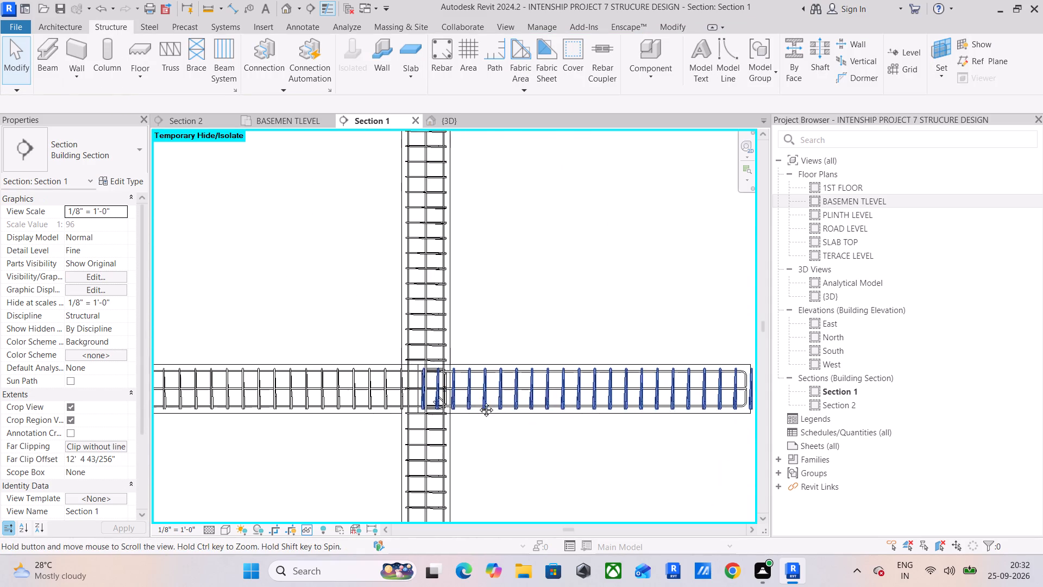
middle_click_drag(478, 402, 478, 403)
middle_click_drag(481, 400, 331, 376)
scroll(552, 385, "up", 5)
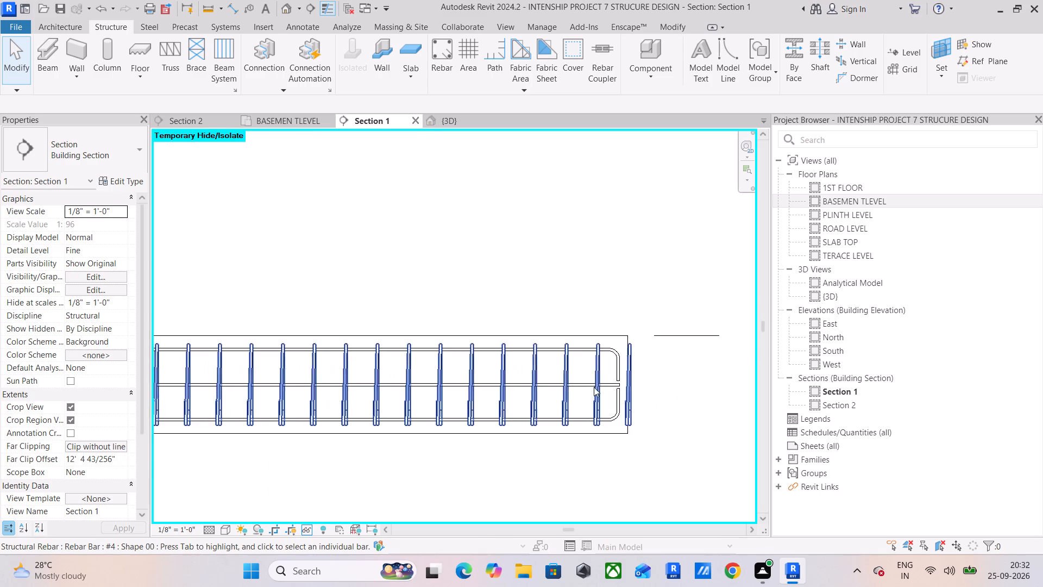
scroll(594, 387, "up", 2)
middle_click_drag(654, 387, 592, 401)
scroll(581, 396, "up", 6)
left_click(526, 408)
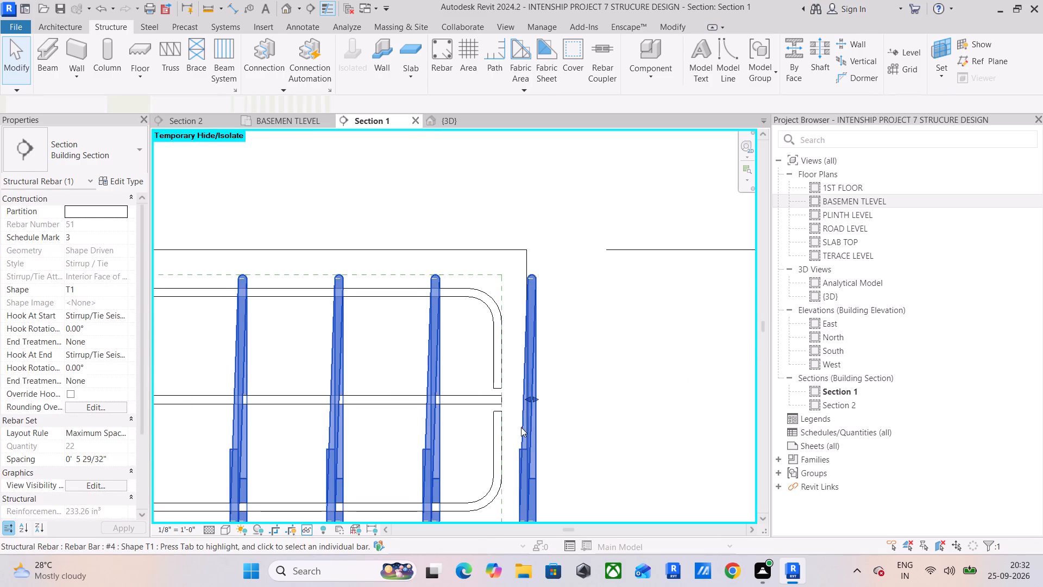
middle_click_drag(521, 427, 545, 401)
scroll(546, 401, "up", 1)
left_click_drag(554, 371, 499, 371)
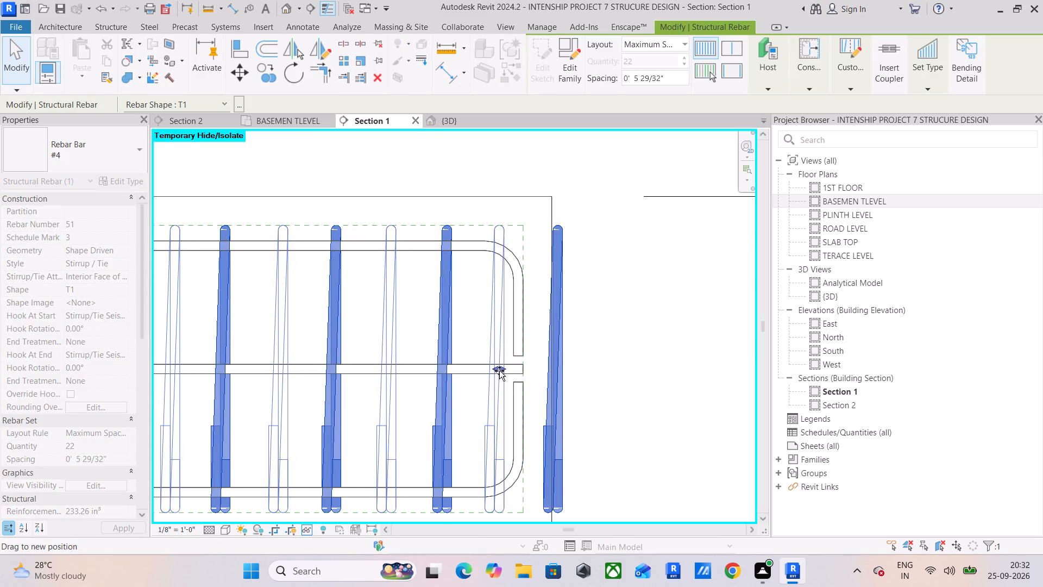
left_click_drag(499, 371, 502, 373)
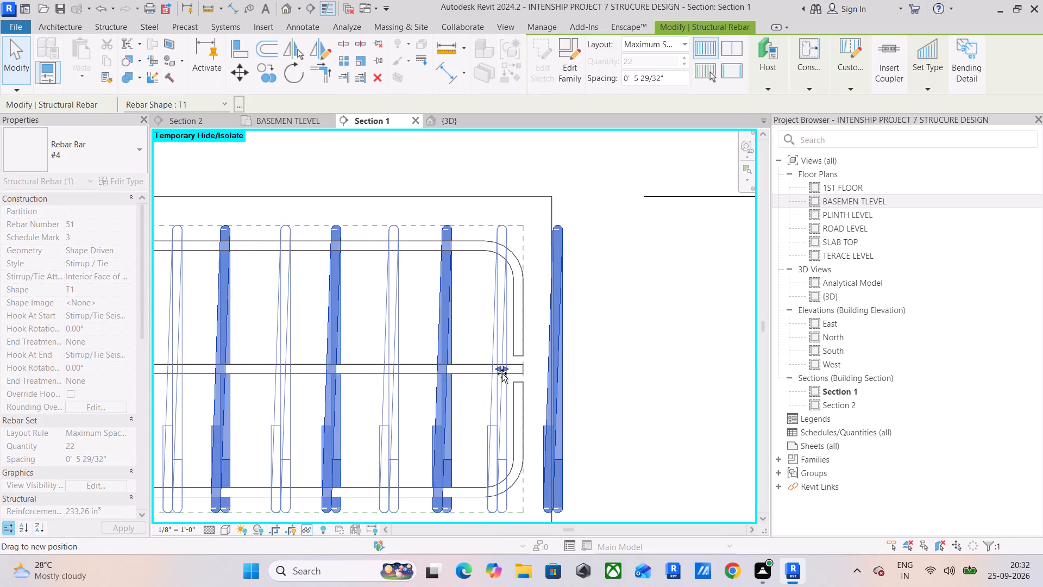
left_click_drag(502, 373, 499, 375)
left_click(659, 368)
scroll(437, 377, "down", 7)
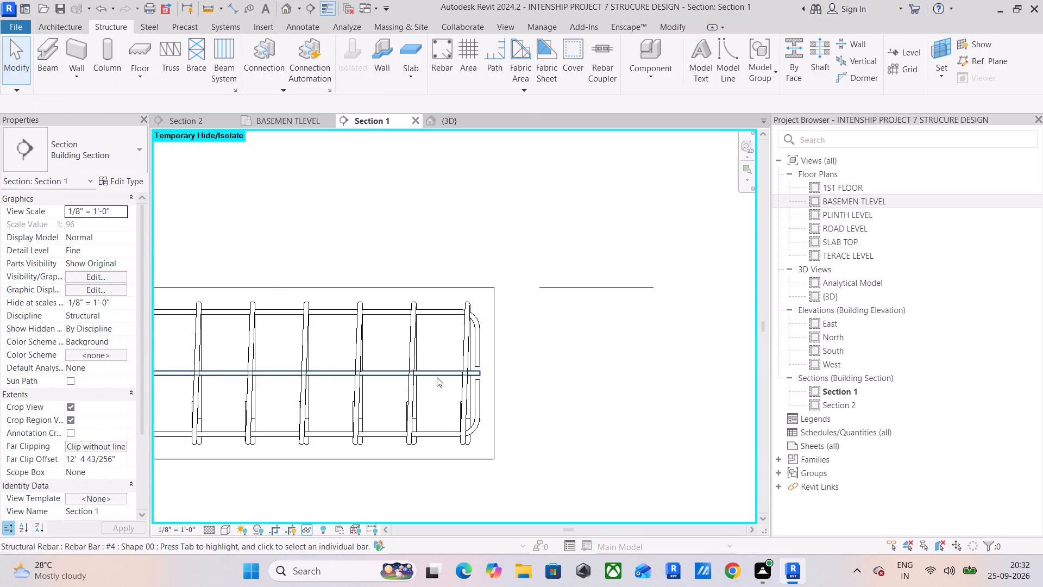
Move the inner end of the projecting beam's stirrup set out of the column joint to just beyond the column face.
middle_click_drag(437, 377, 657, 373)
scroll(374, 342, "down", 6)
middle_click_drag(377, 342, 527, 346)
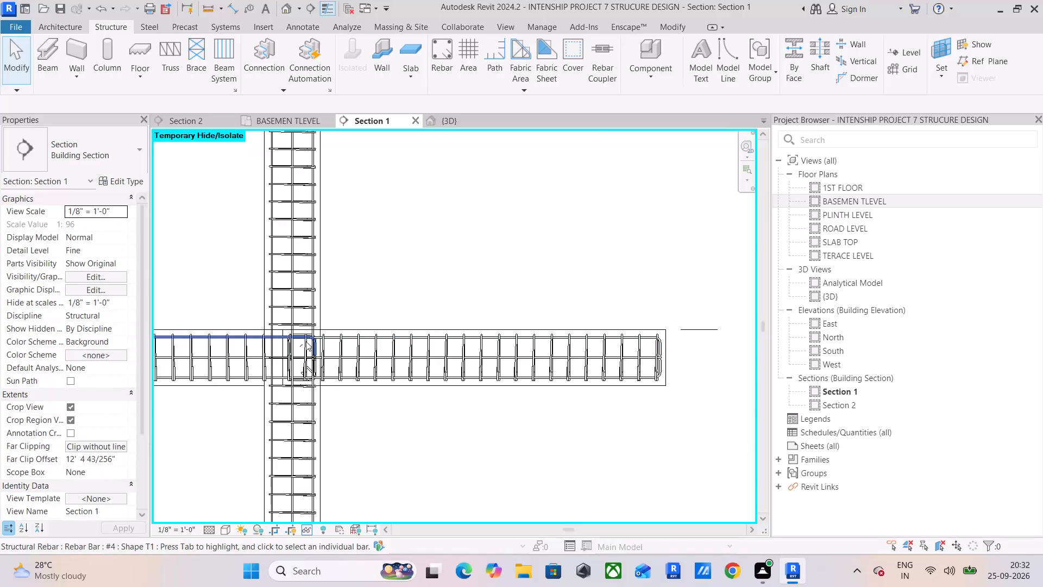
scroll(316, 342, "up", 7)
left_click(247, 386)
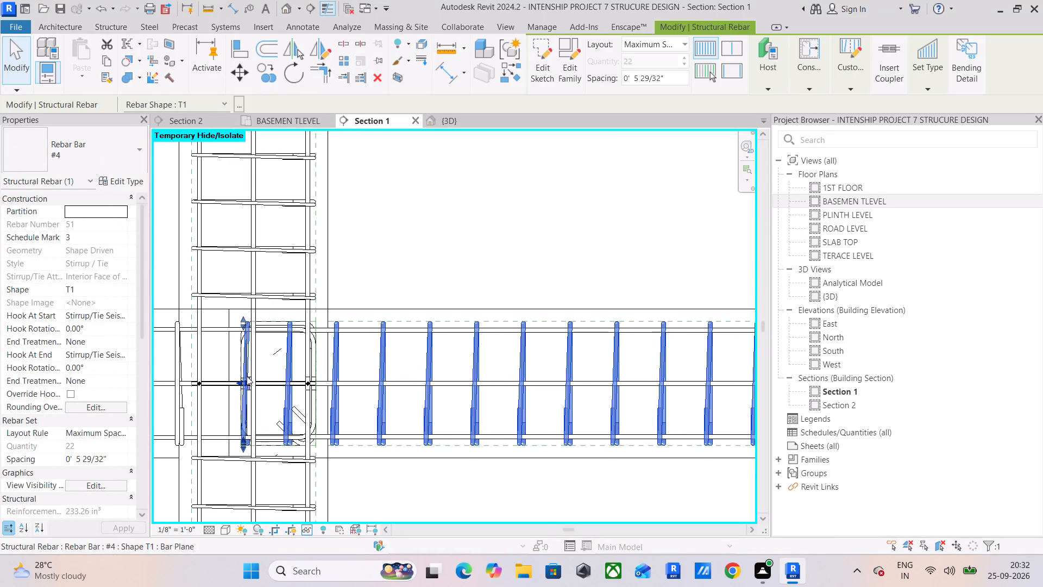
left_click_drag(247, 376, 336, 395)
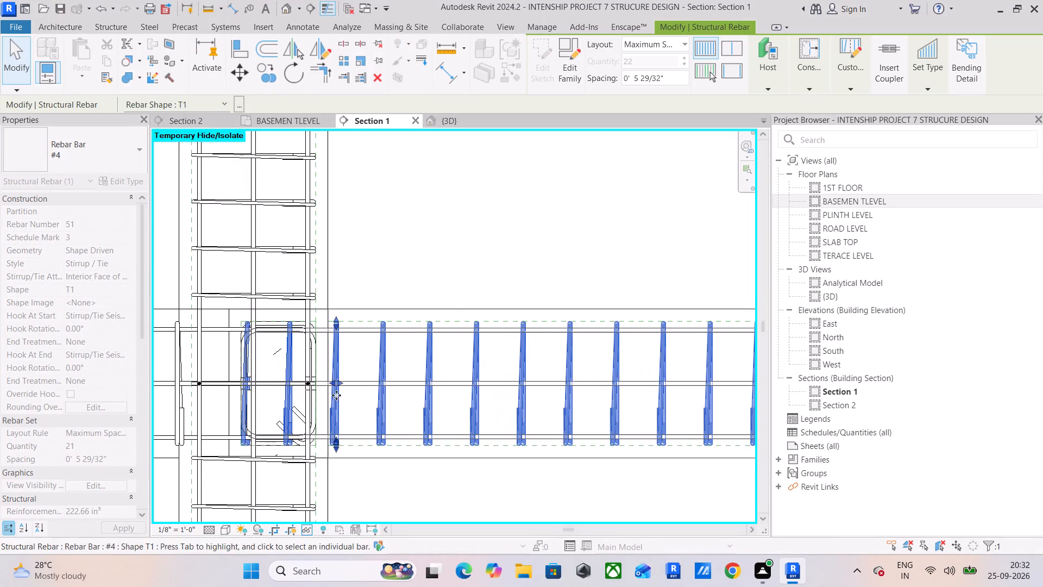
left_click(417, 264)
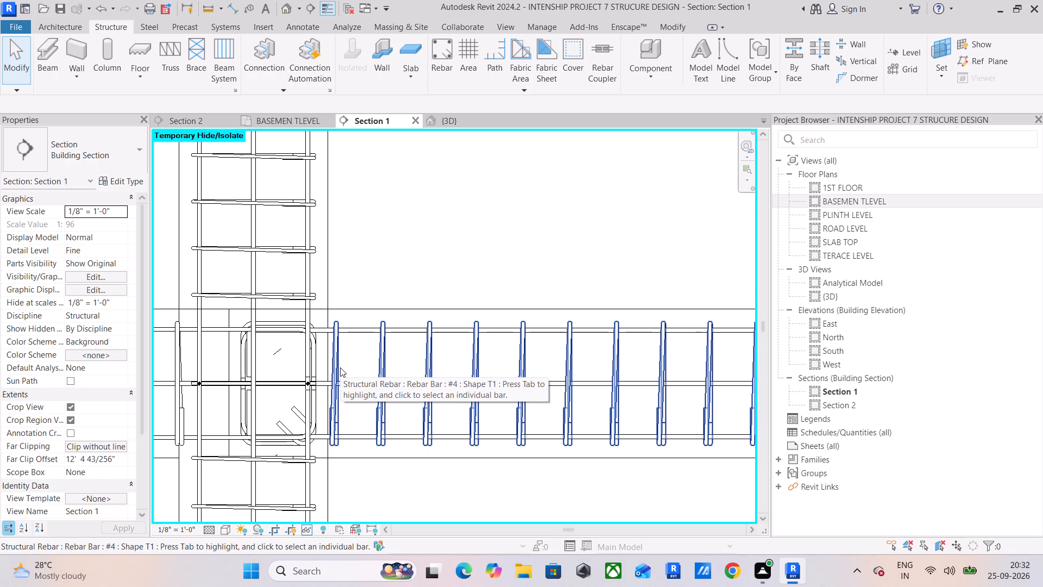
Shift the adjoining span's nearest stirrup at the same column slightly back from the opposite column face.
scroll(340, 367, "down", 3)
middle_click_drag(340, 367, 399, 369)
scroll(277, 361, "up", 5)
left_click(305, 367)
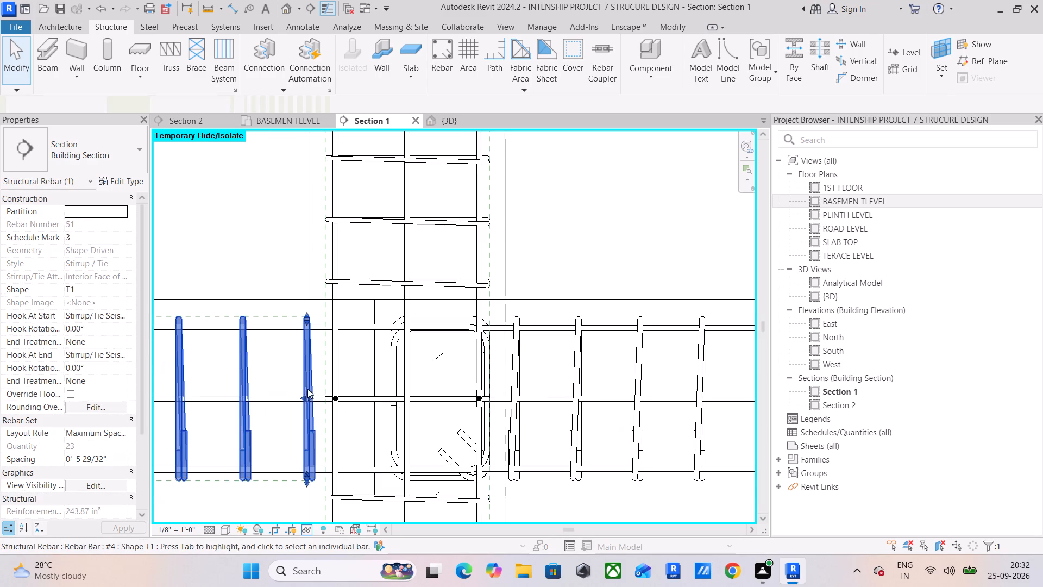
left_click_drag(309, 394, 296, 397)
left_click(259, 246)
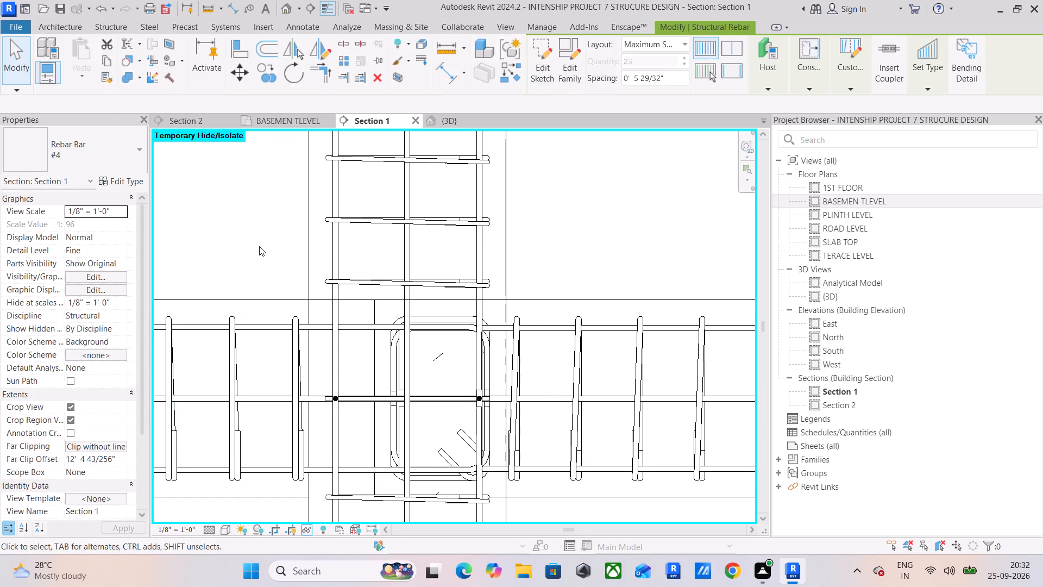
At the next column inward, pull the first upper #4 bar's hook in to the outer edge of the crossing beam's stirrup.
scroll(255, 295, "down", 6)
scroll(255, 297, "up", 1)
middle_click_drag(255, 299, 526, 316)
scroll(514, 319, "down", 5)
middle_click_drag(461, 326, 594, 329)
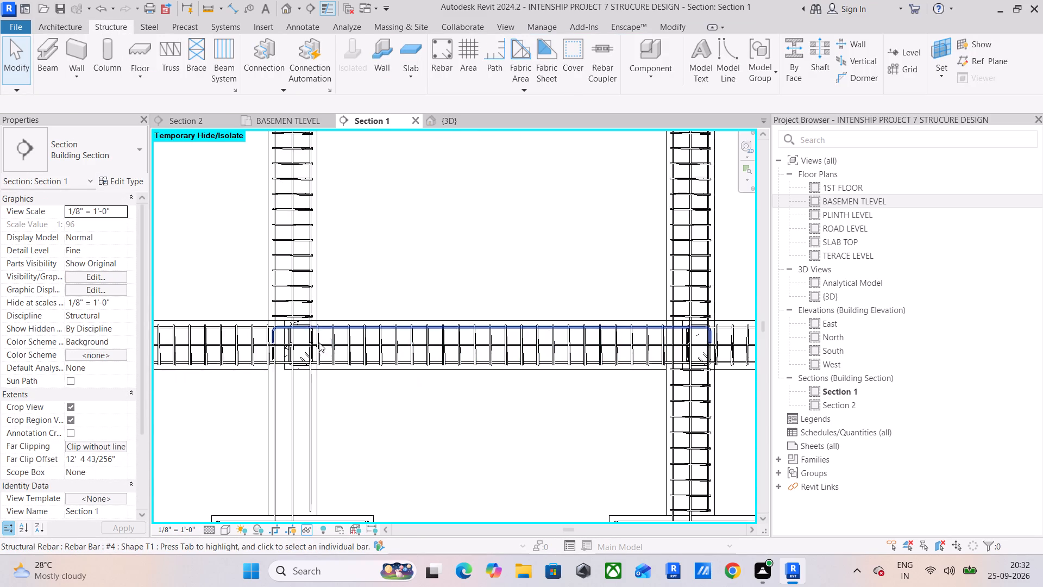
scroll(268, 338, "up", 5)
scroll(318, 336, "up", 6)
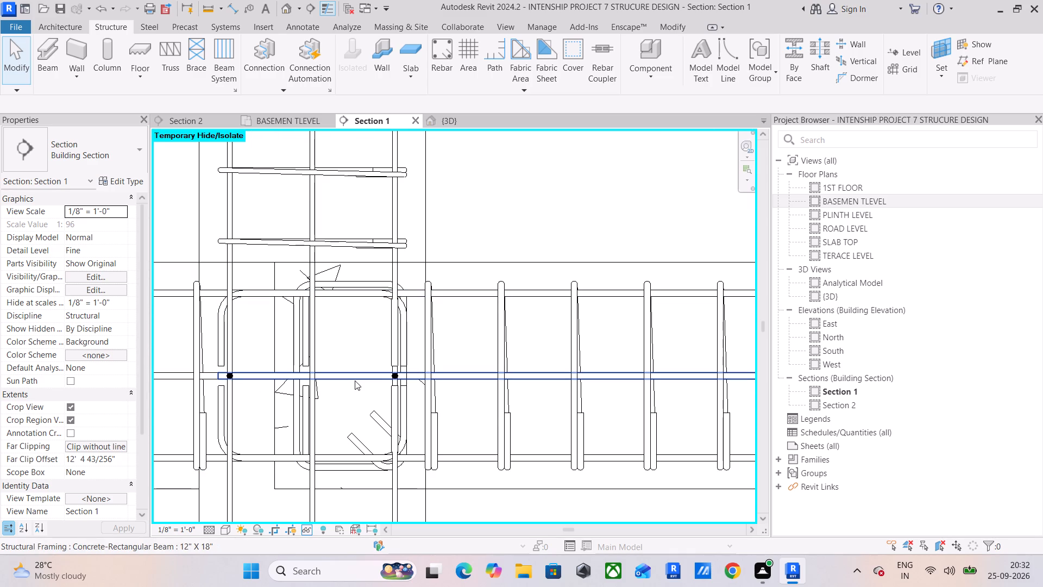
scroll(355, 374, "down", 6)
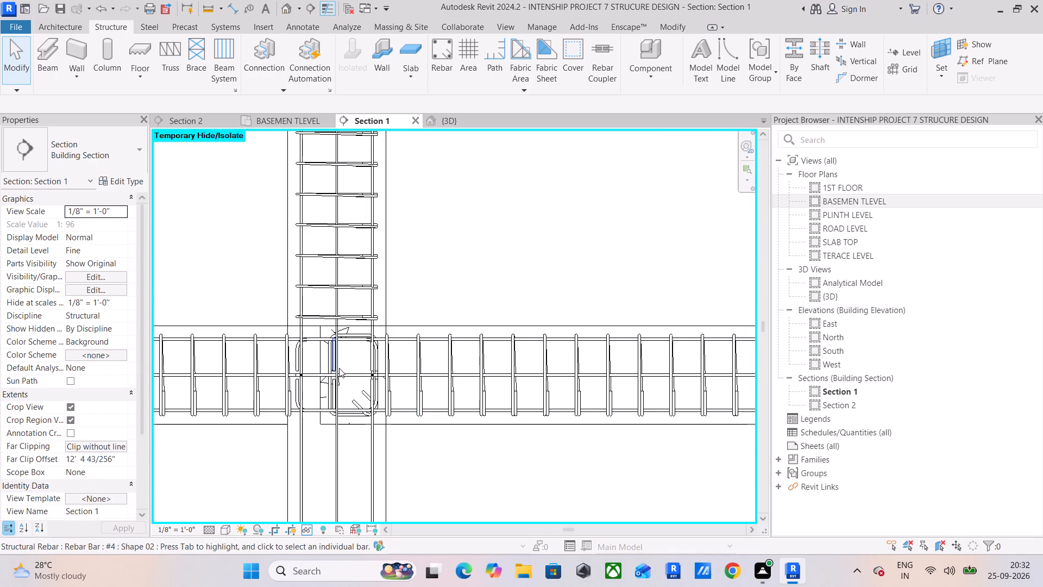
scroll(360, 345, "up", 5)
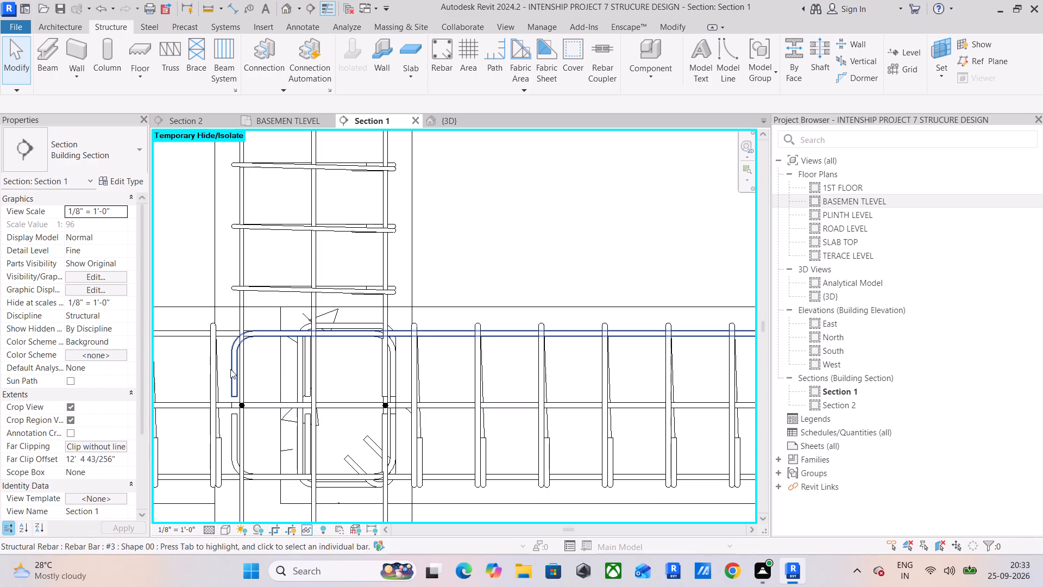
left_click(230, 369)
scroll(241, 387, "up", 5)
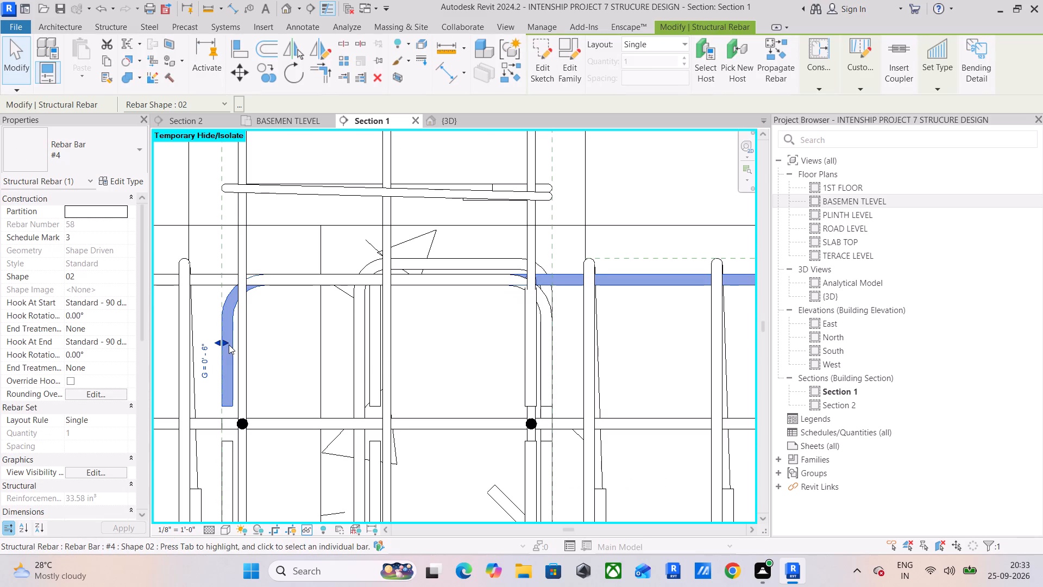
left_click_drag(228, 343, 267, 348)
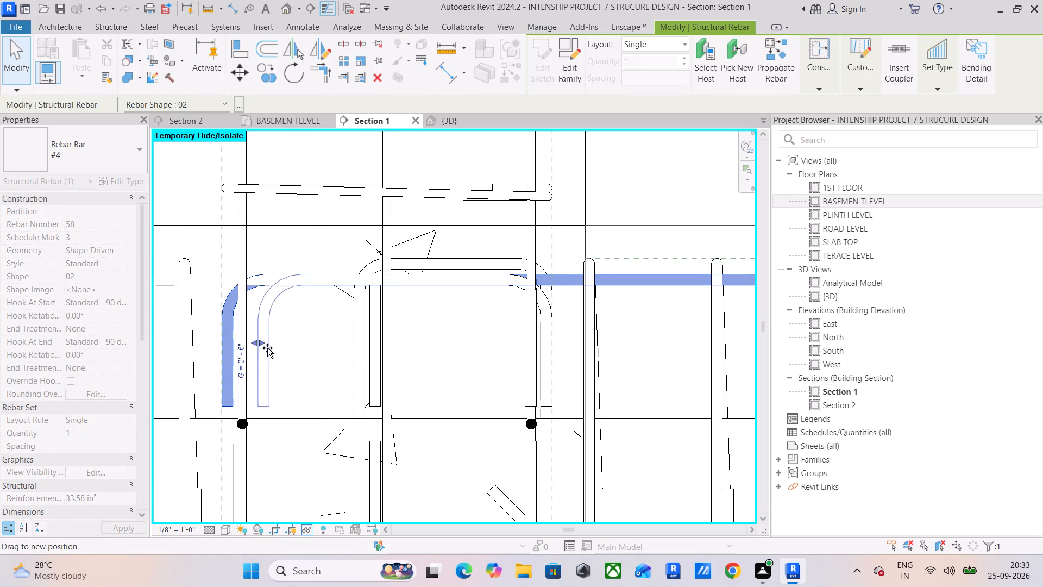
left_click_drag(267, 348, 347, 370)
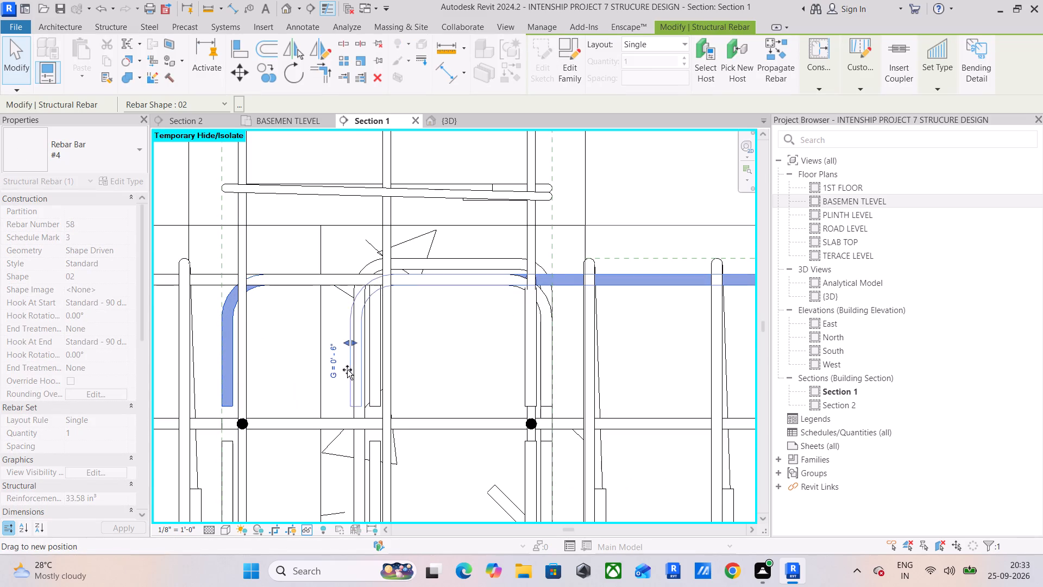
left_click_drag(347, 370, 357, 371)
left_click(319, 351)
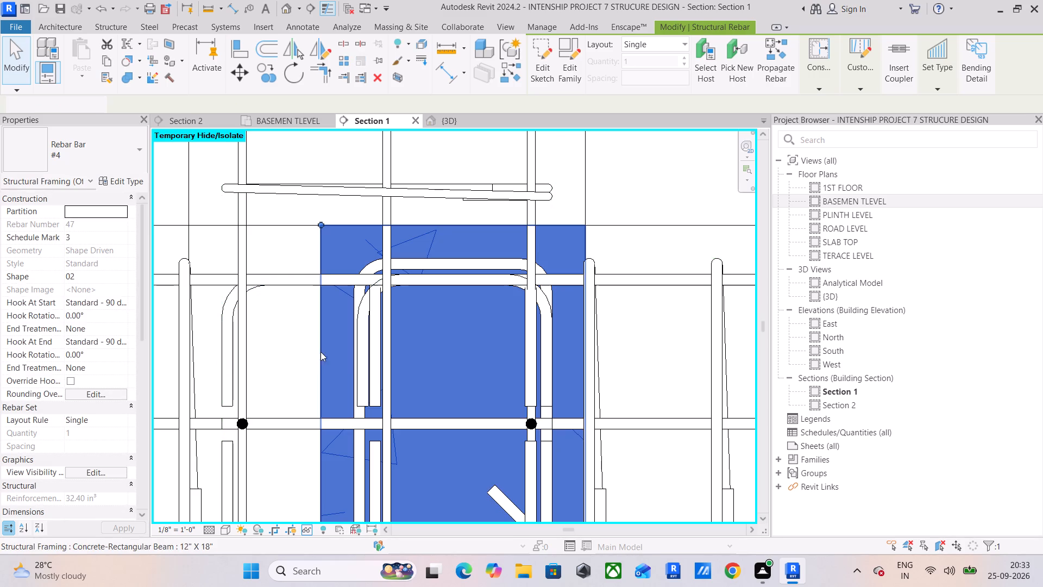
left_click(263, 341)
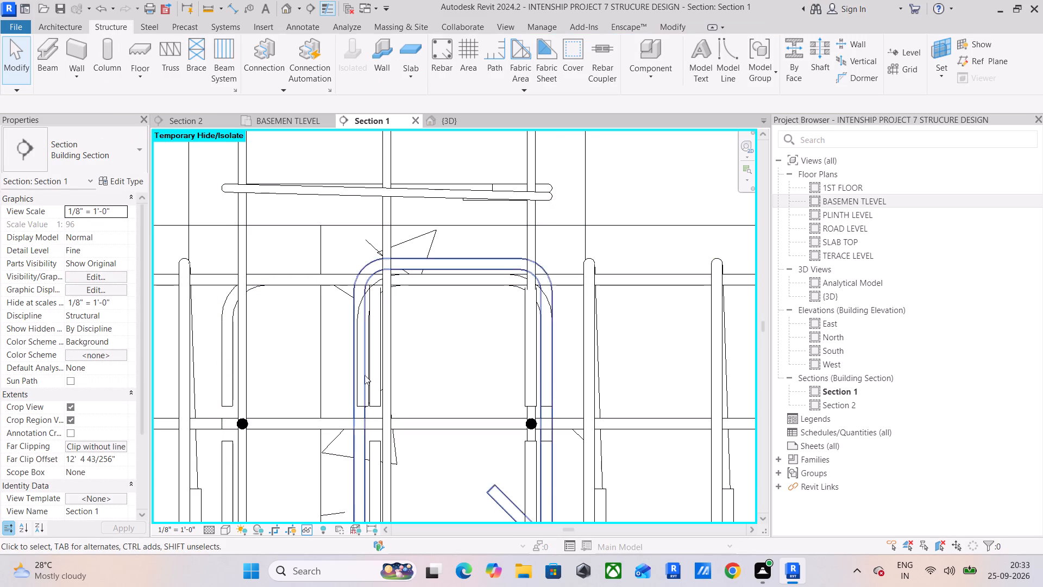
scroll(361, 360, "up", 5)
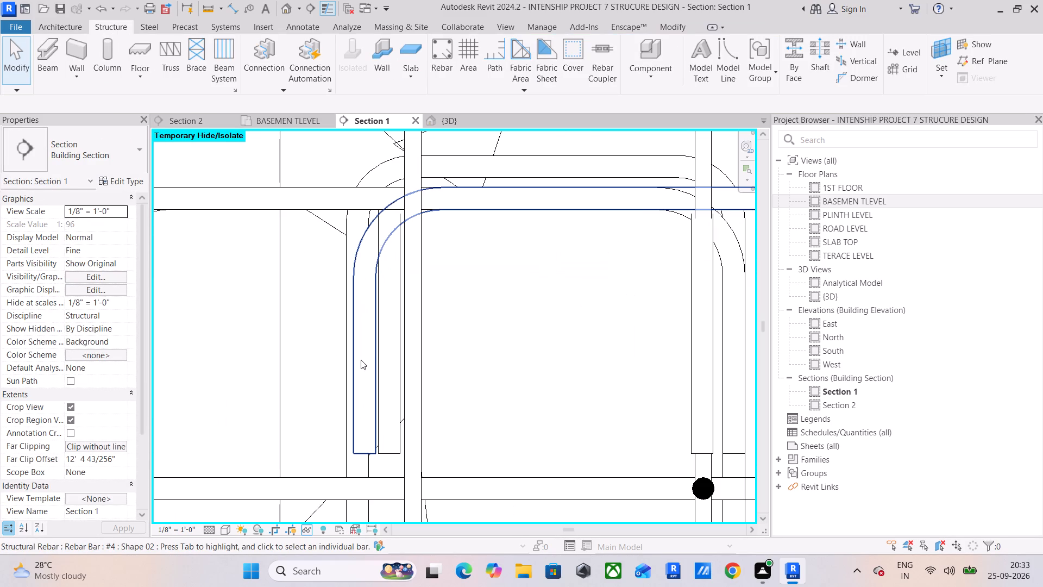
left_click(356, 367)
scroll(356, 367, "up", 5)
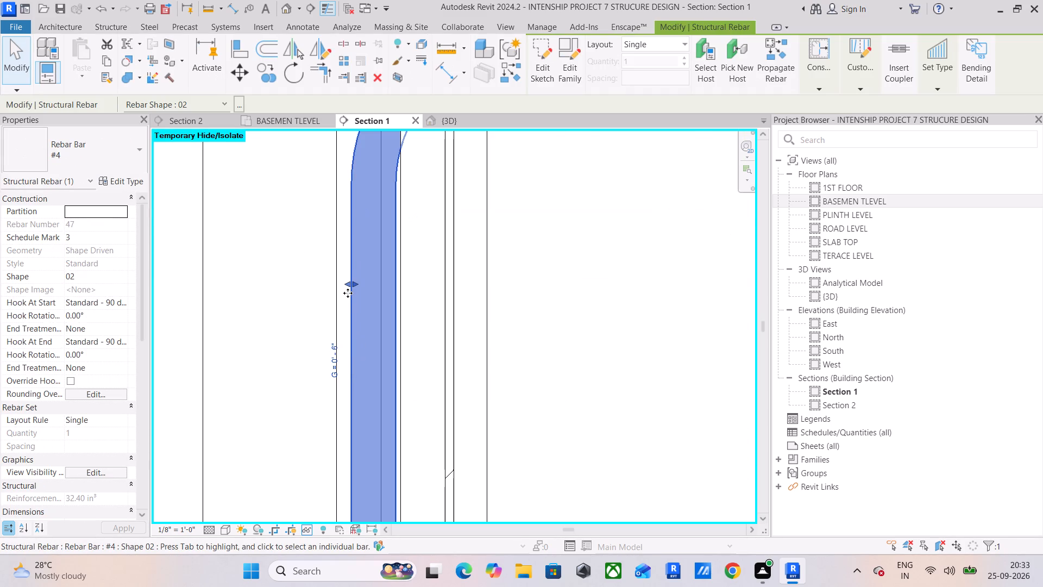
left_click_drag(348, 286, 337, 290)
left_click(279, 340)
Pull the second upper #4 bar's hook at this column in to the same crossing-stirrup edge.
scroll(279, 340, "down", 6)
middle_click_drag(279, 340, 431, 350)
scroll(437, 350, "down", 4)
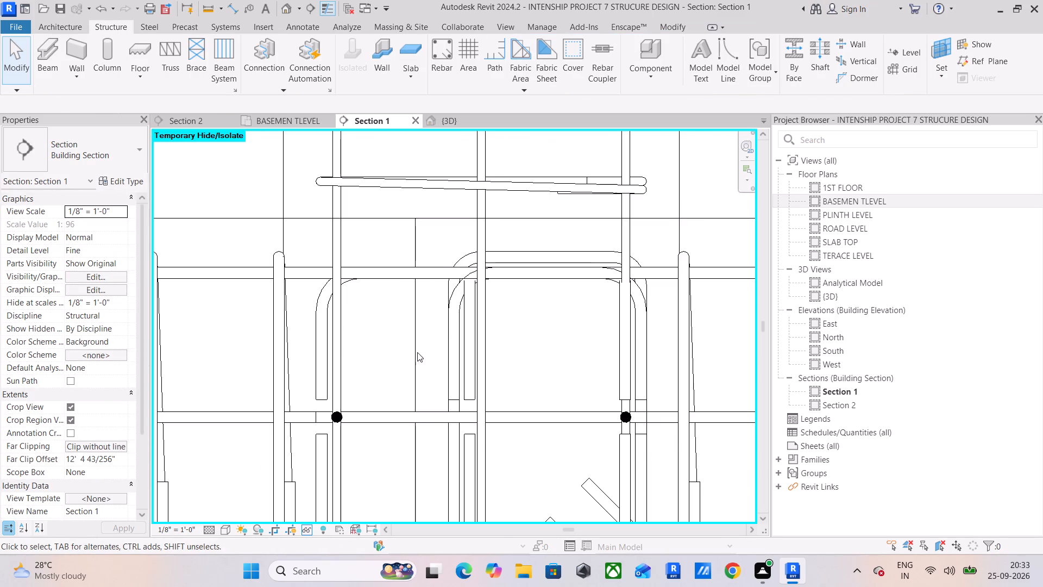
left_click(311, 346)
left_click_drag(317, 332, 432, 348)
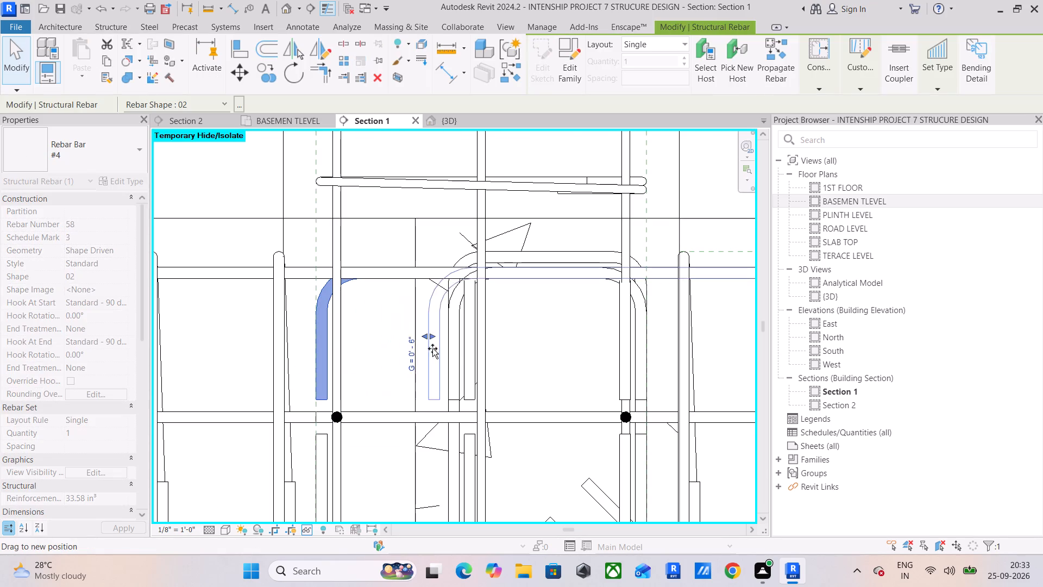
left_click_drag(432, 348, 448, 351)
scroll(456, 351, "up", 11)
middle_click_drag(443, 309, 448, 422)
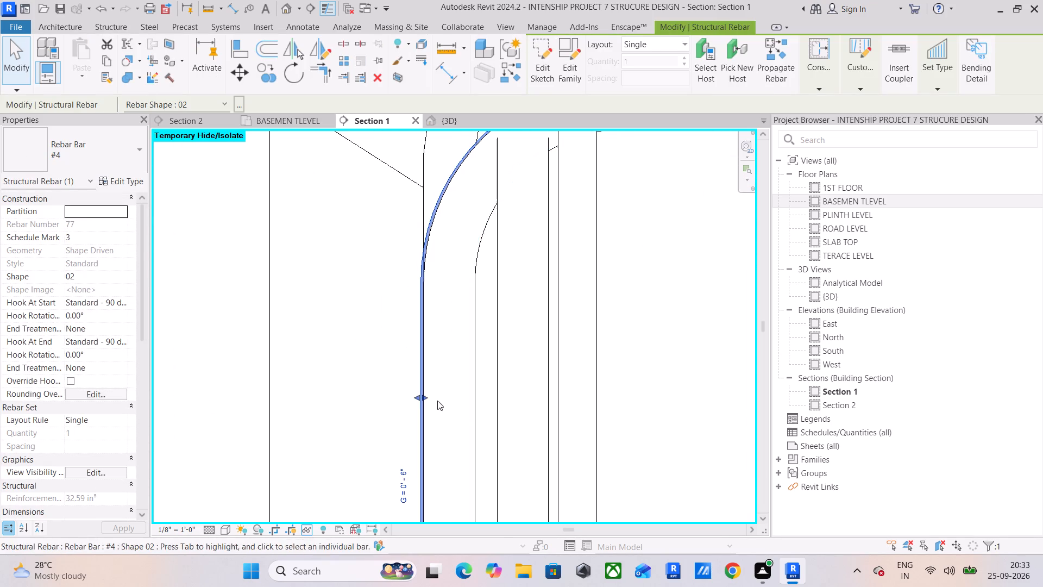
left_click_drag(423, 397, 423, 400)
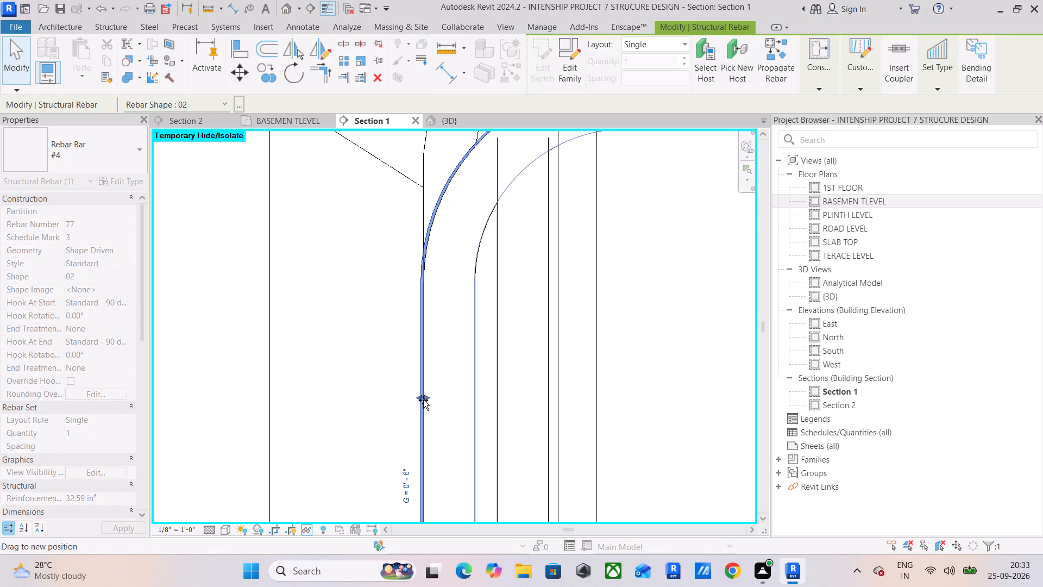
left_click_drag(423, 400, 427, 407)
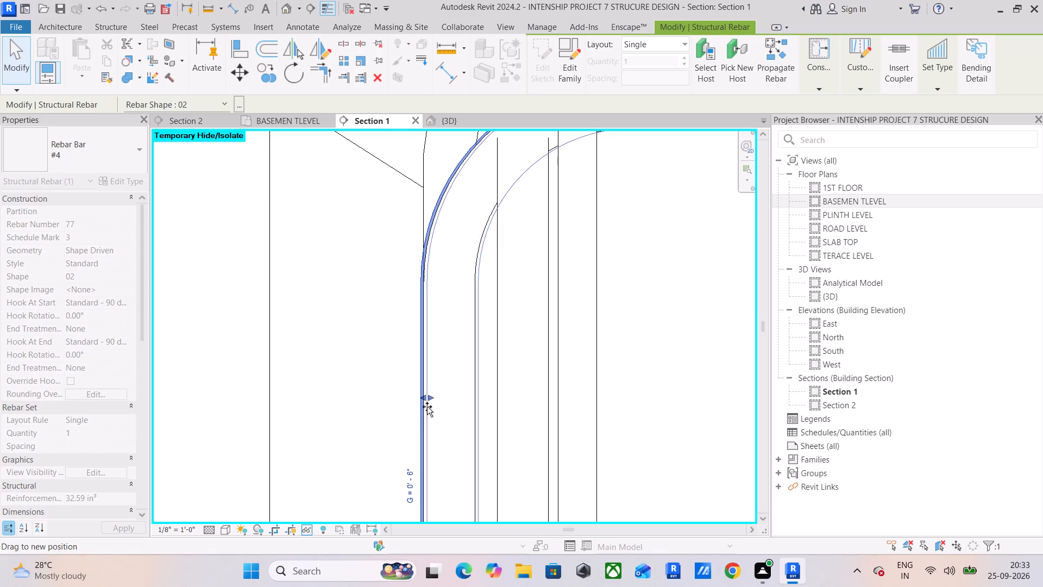
left_click_drag(427, 407, 424, 407)
left_click(340, 405)
Pull the first lower #4 bar's hook at this column in to line up with the crossing beam's stirrup edge.
scroll(342, 404, "down", 7)
middle_click_drag(368, 394, 438, 291)
scroll(439, 285, "down", 5)
middle_click_drag(439, 299, 454, 260)
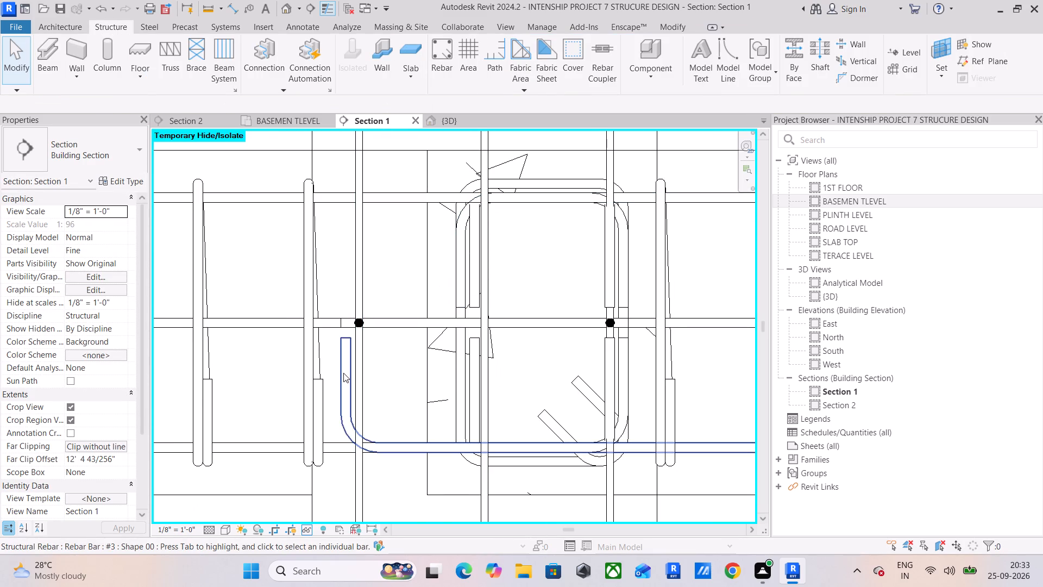
left_click(343, 373)
scroll(345, 384, "up", 6)
left_click_drag(340, 403, 529, 406)
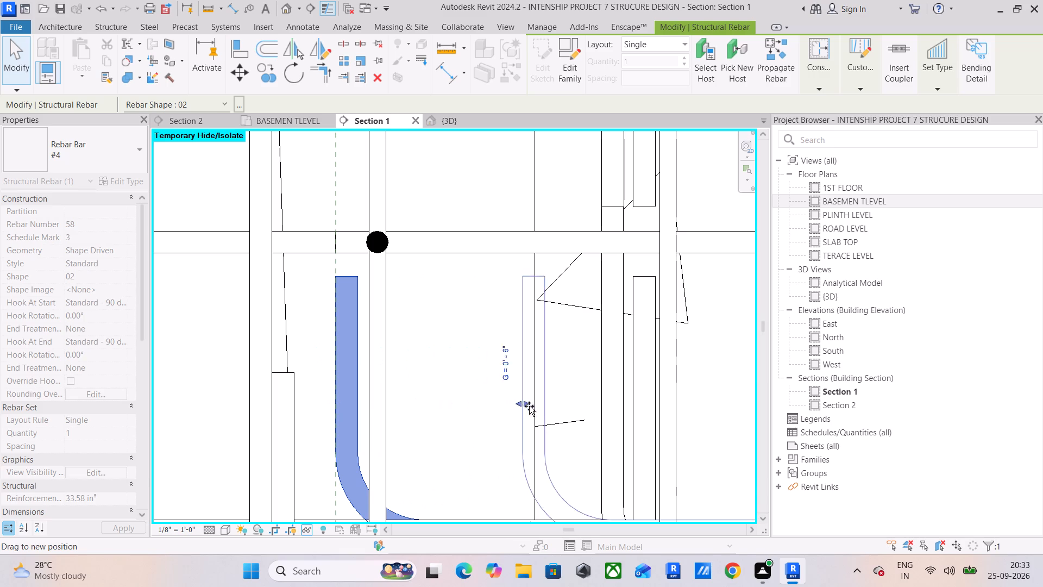
left_click_drag(529, 406, 583, 411)
middle_click_drag(583, 412, 404, 390)
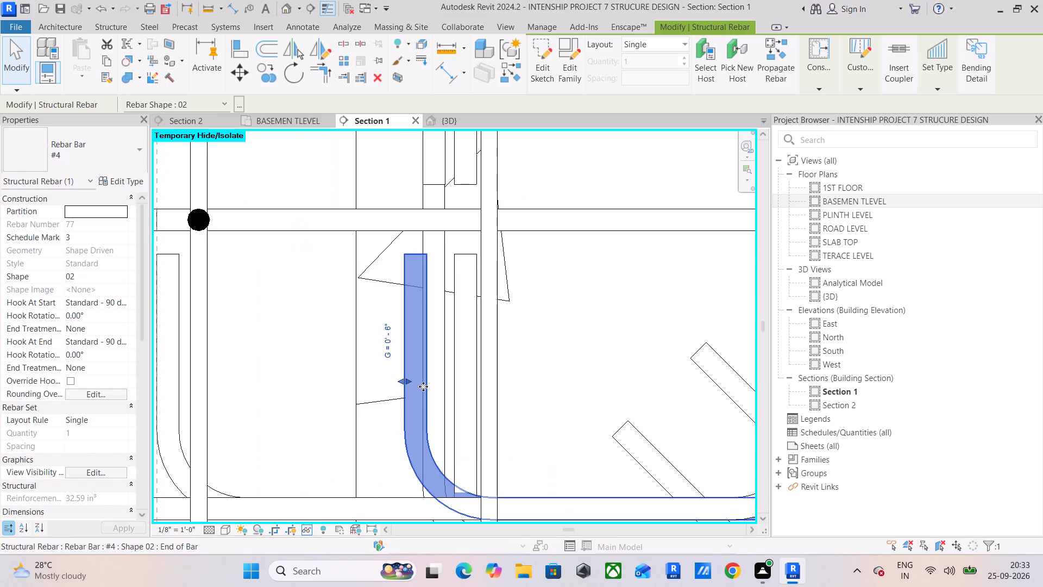
left_click_drag(406, 378, 422, 384)
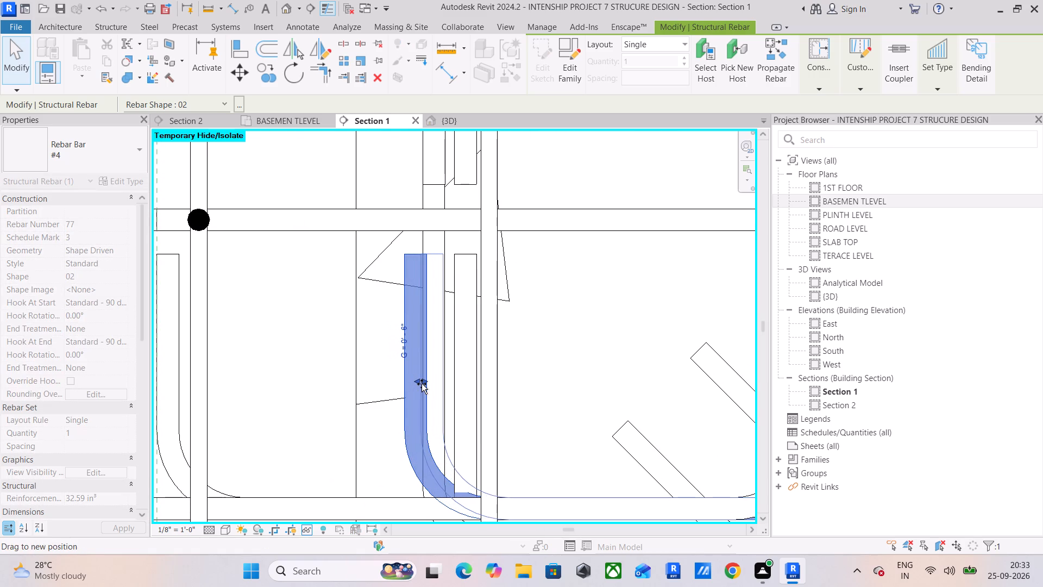
left_click_drag(422, 384, 422, 386)
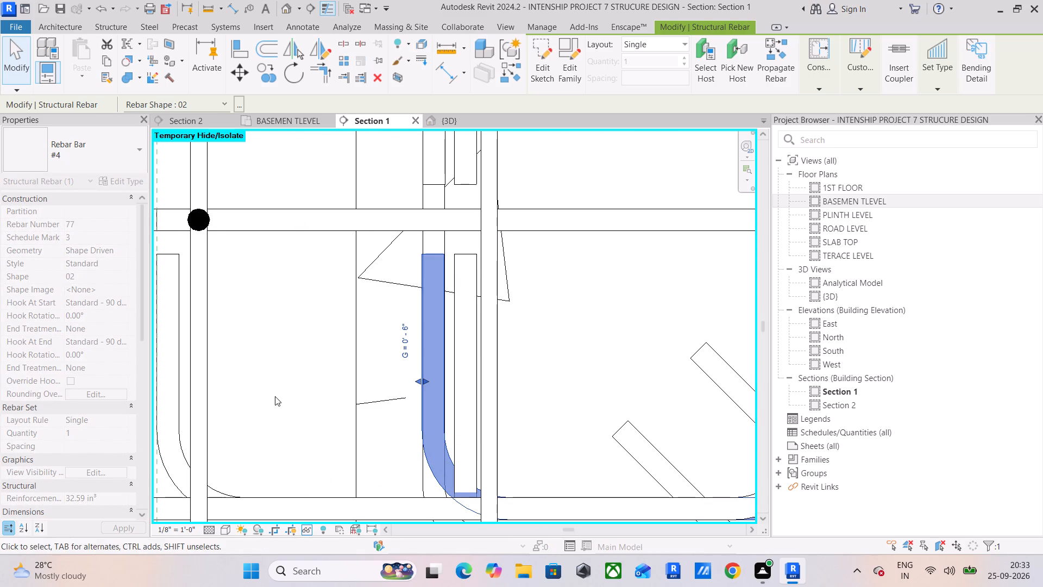
scroll(423, 370, "up", 6)
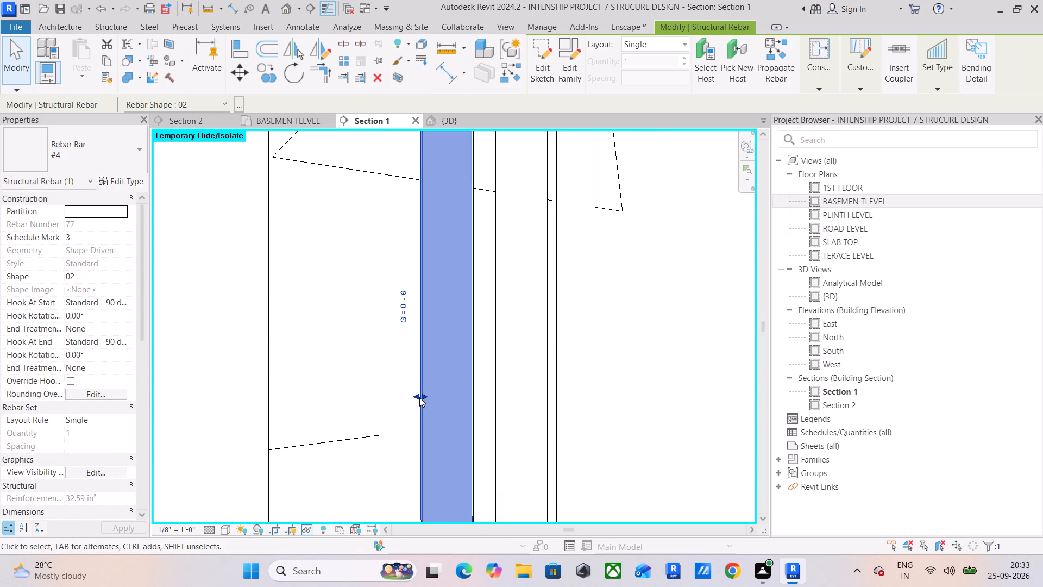
left_click(424, 397)
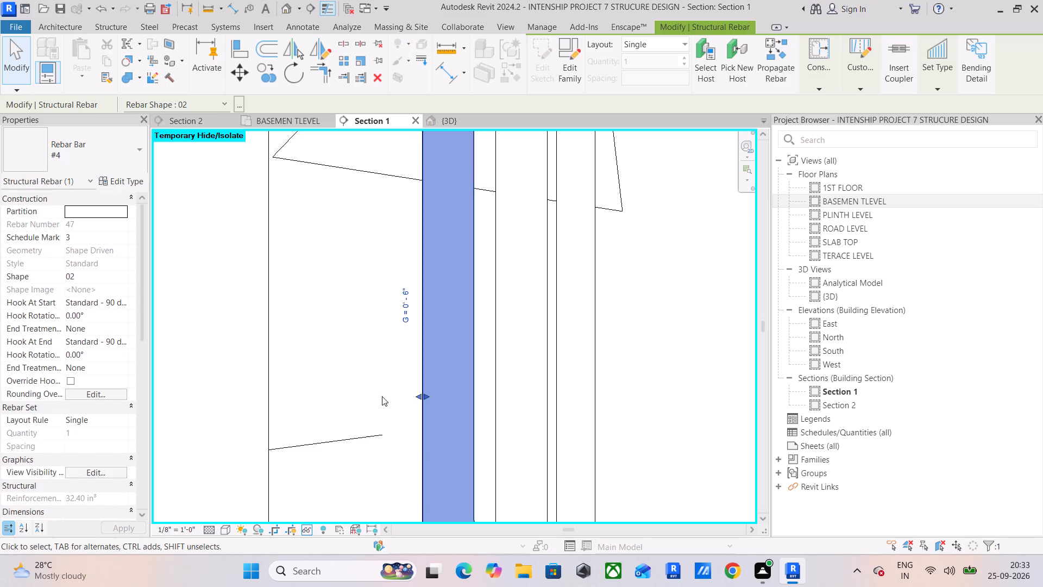
Pull the second lower #4 bar's hook at this column in to line up with the crossing beam's stirrup edge.
left_click(358, 380)
scroll(358, 380, "down", 6)
middle_click_drag(359, 379, 462, 370)
left_click(242, 354)
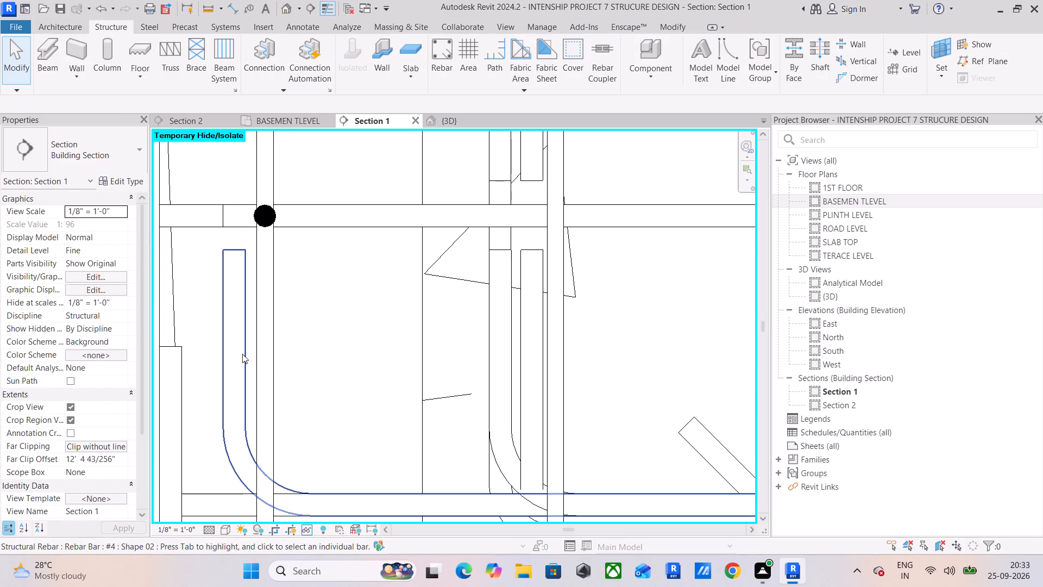
left_click_drag(227, 377, 470, 412)
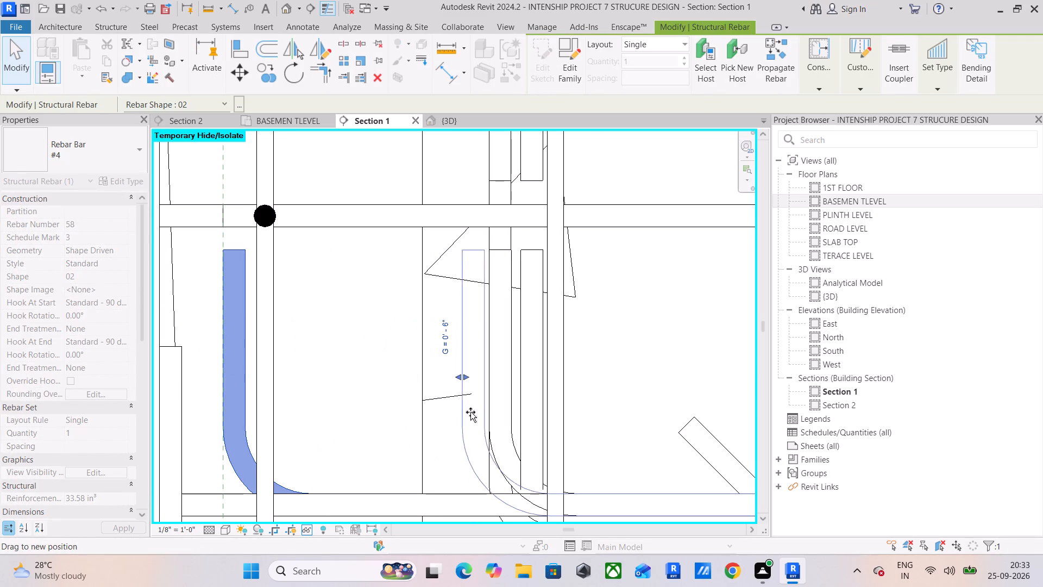
left_click_drag(470, 412, 489, 418)
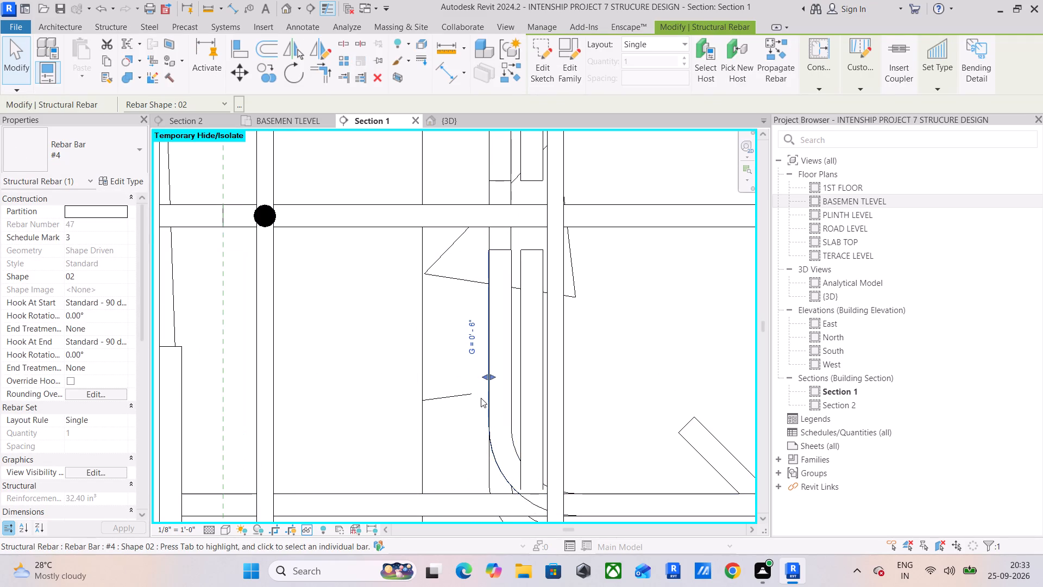
scroll(481, 395, "up", 11)
left_click(440, 376)
Inspect the bar hooks and stirrups at the remaining column joints, the lowest beam's far end and the next beam up's outer joint.
scroll(440, 376, "down", 14)
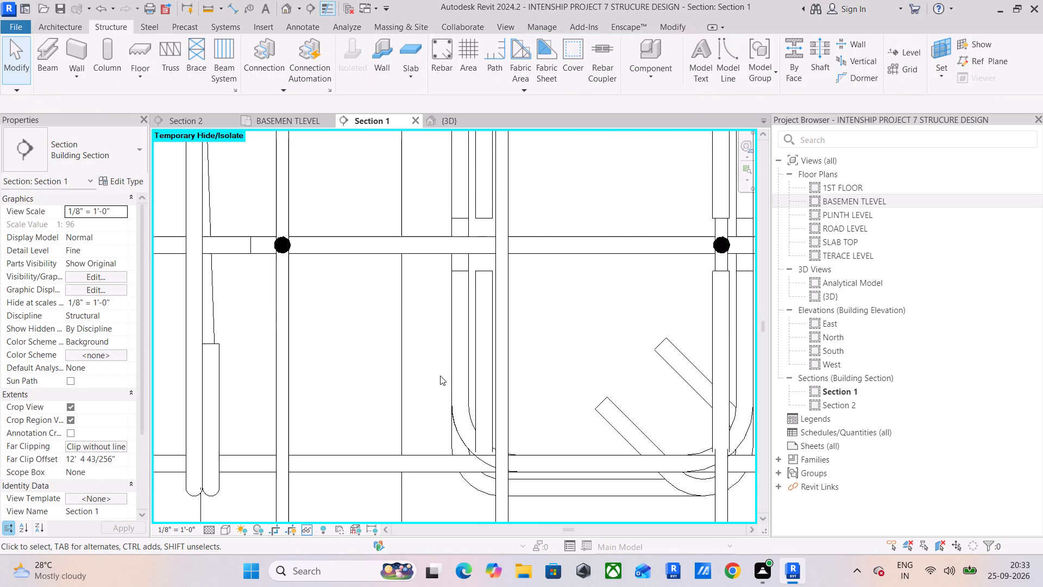
scroll(440, 376, "down", 4)
scroll(446, 374, "up", 1)
middle_click_drag(447, 377, 417, 405)
scroll(423, 401, "up", 1)
scroll(423, 401, "down", 2)
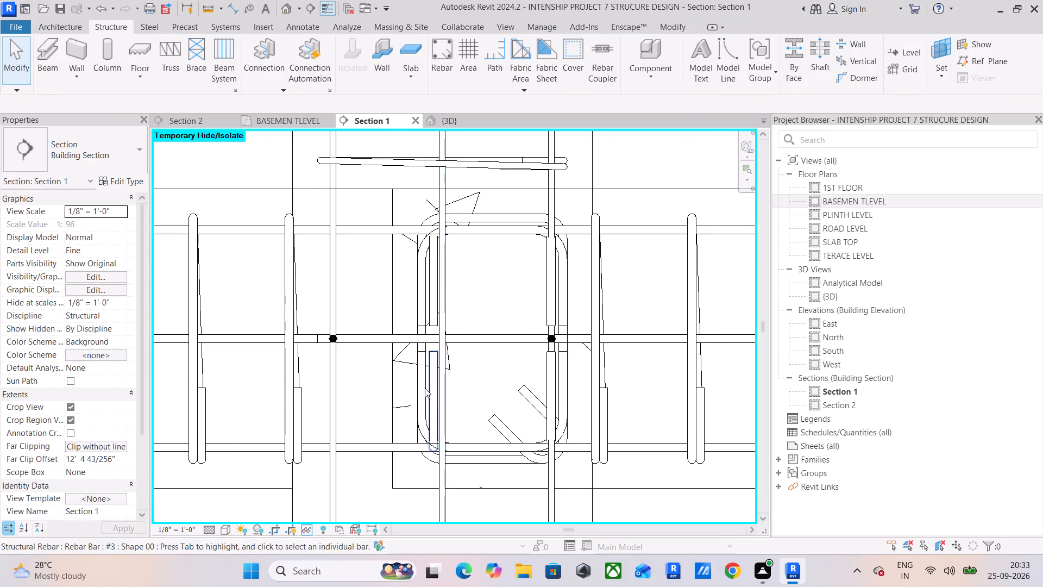
scroll(425, 388, "down", 6)
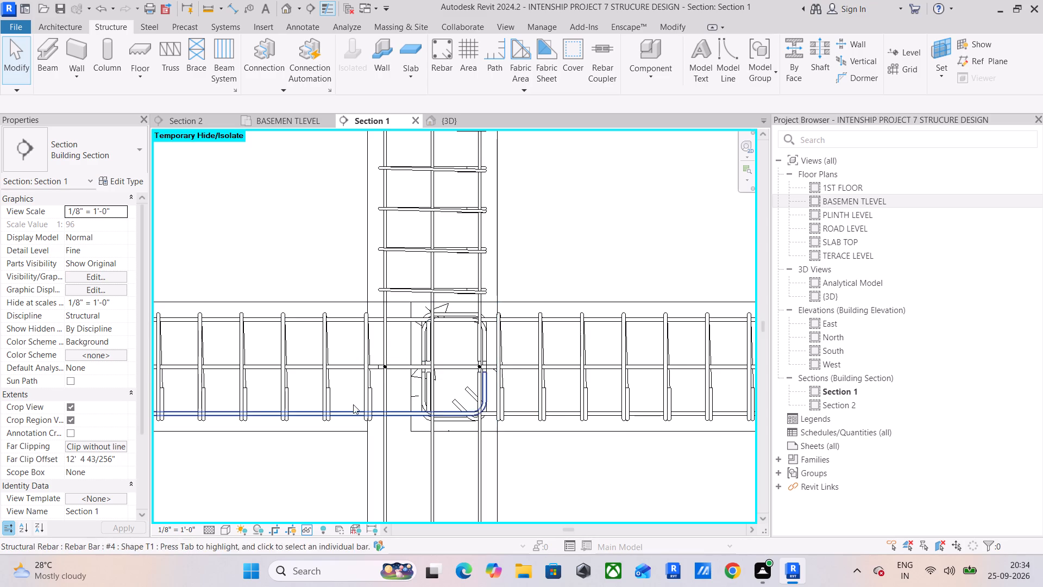
scroll(353, 404, "down", 4)
middle_click_drag(359, 404, 498, 399)
scroll(498, 399, "down", 5)
middle_click_drag(473, 402, 558, 386)
scroll(460, 385, "down", 4)
middle_click_drag(447, 384, 460, 385)
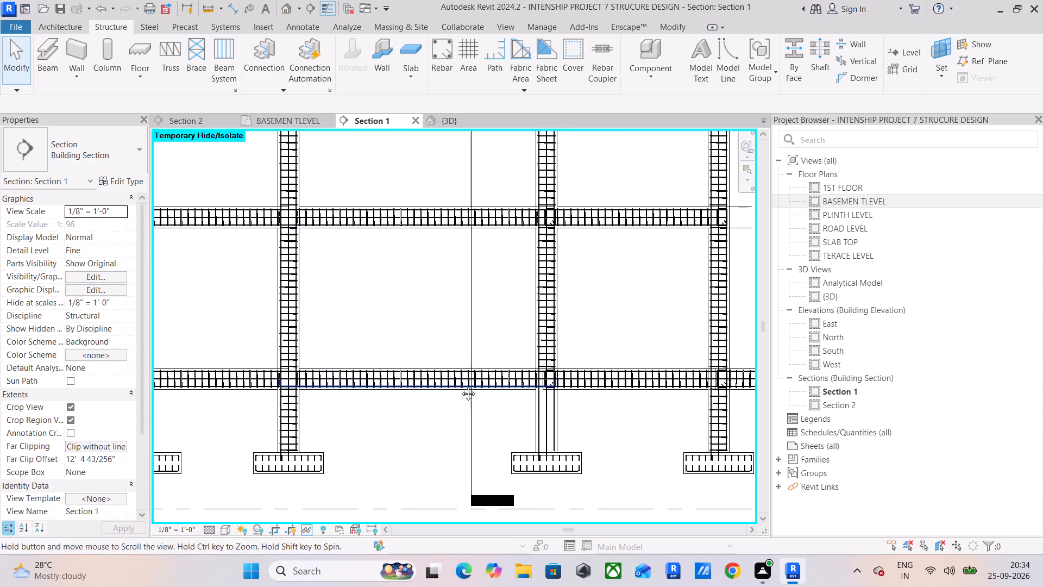
middle_click_drag(460, 385, 505, 379)
scroll(305, 366, "up", 16)
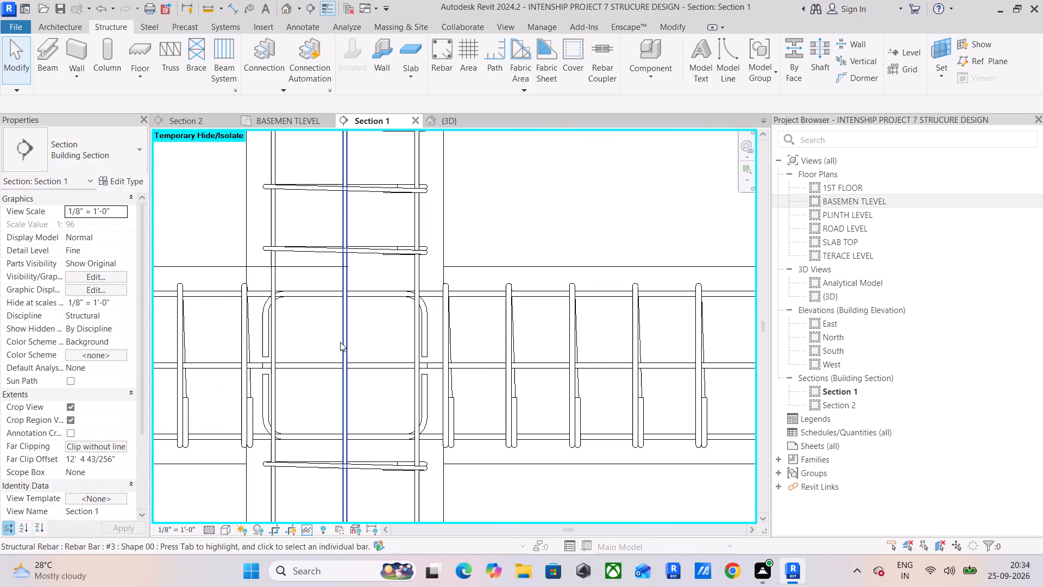
scroll(340, 342, "down", 11)
middle_click_drag(348, 348, 494, 355)
scroll(410, 366, "down", 3)
middle_click_drag(349, 367, 406, 367)
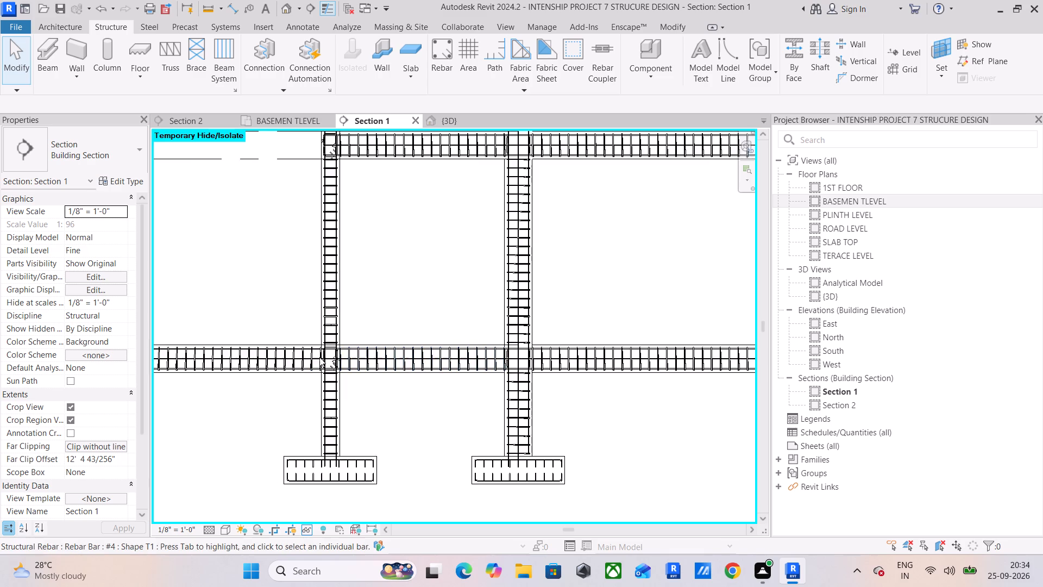
scroll(317, 353, "up", 16)
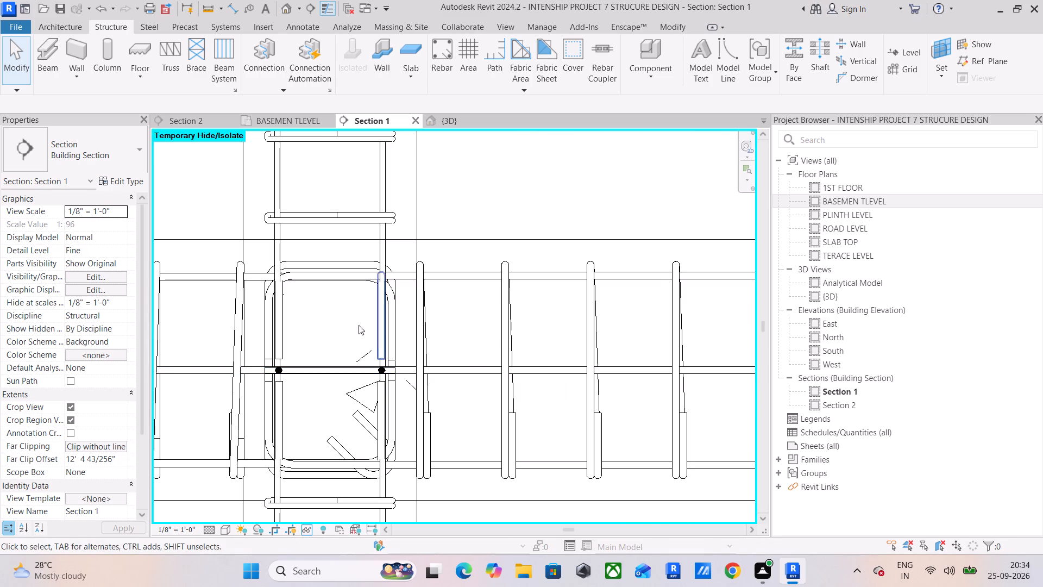
scroll(172, 369, "down", 13)
middle_click_drag(429, 393, 463, 388)
middle_click_drag(413, 392, 419, 315)
scroll(419, 315, "down", 5)
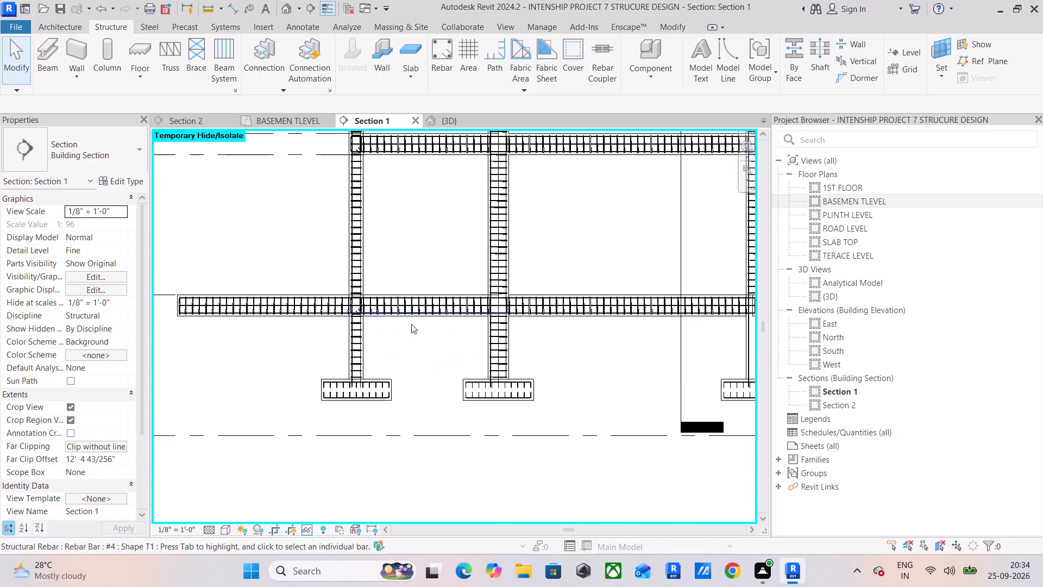
middle_click_drag(358, 352, 481, 400)
scroll(305, 360, "up", 15)
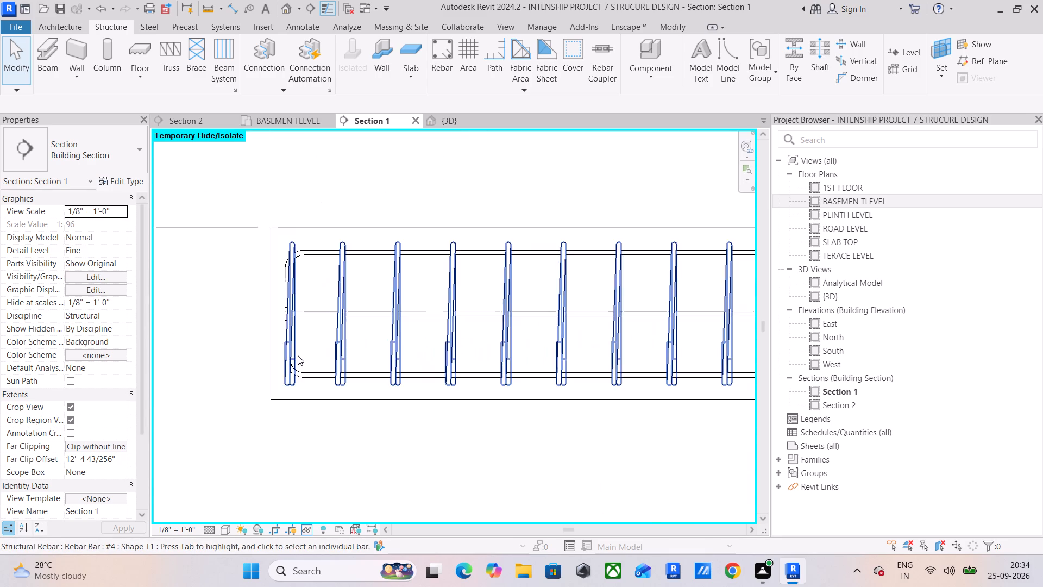
scroll(298, 355, "up", 5)
scroll(296, 326, "down", 19)
scroll(323, 326, "down", 2)
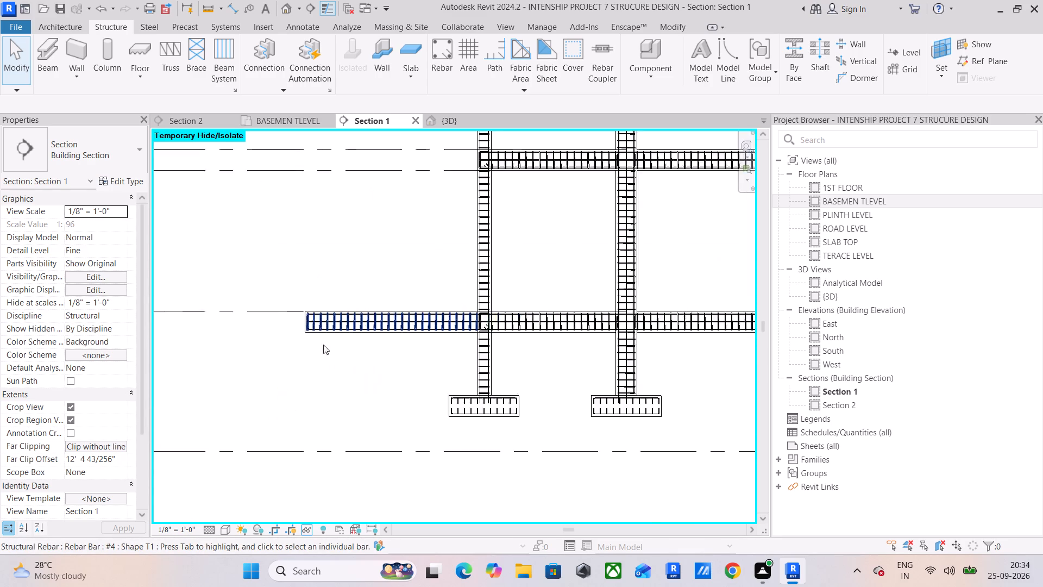
scroll(323, 345, "down", 8)
middle_click_drag(471, 323, 457, 342)
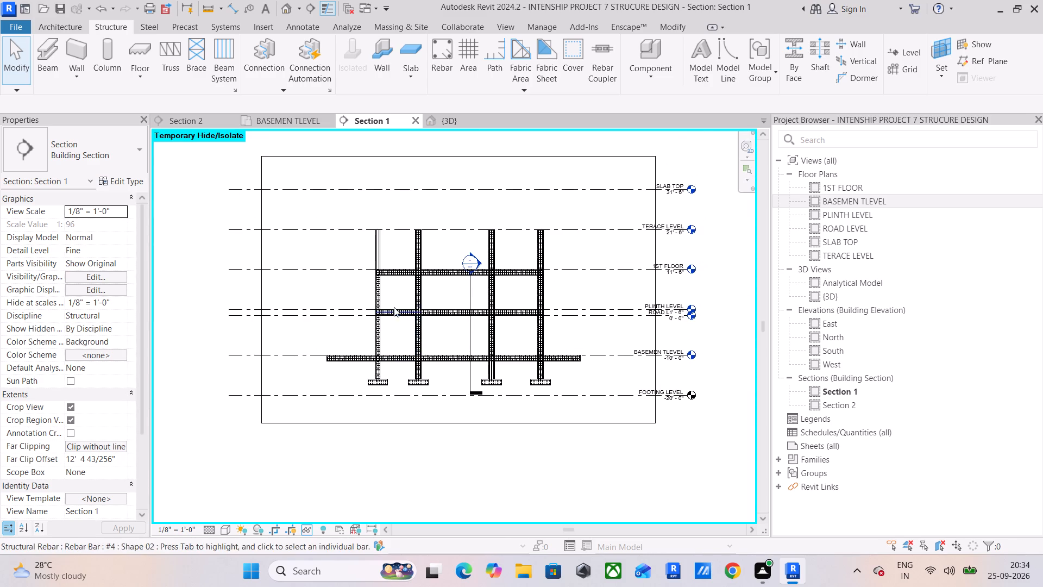
scroll(389, 304, "up", 20)
middle_click_drag(338, 338, 335, 317)
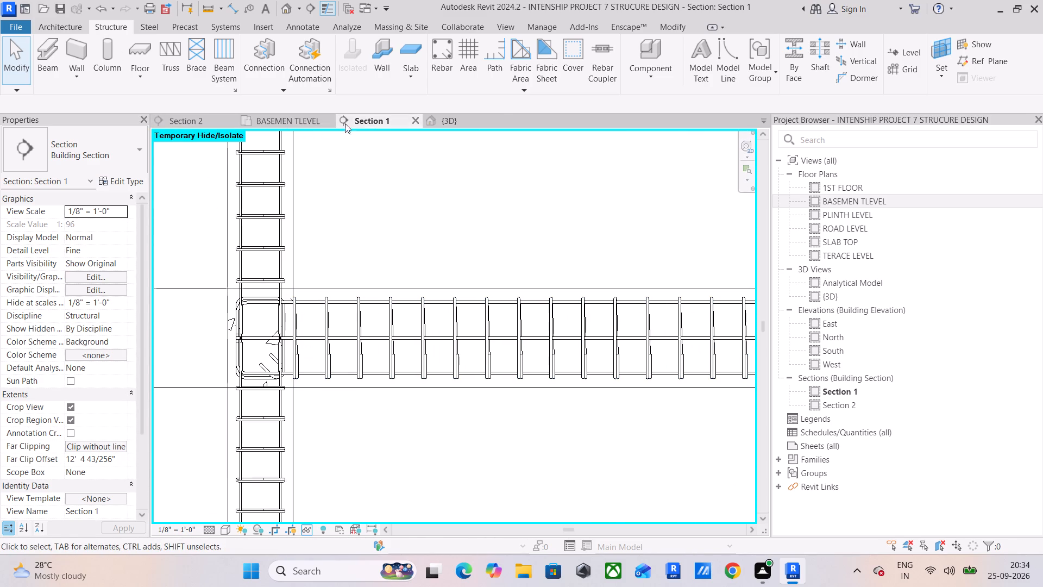
In the 3D view, select the whole structure and list its related warnings.
left_click(437, 120)
scroll(441, 266, "down", 13)
middle_click_drag(441, 266, 438, 287)
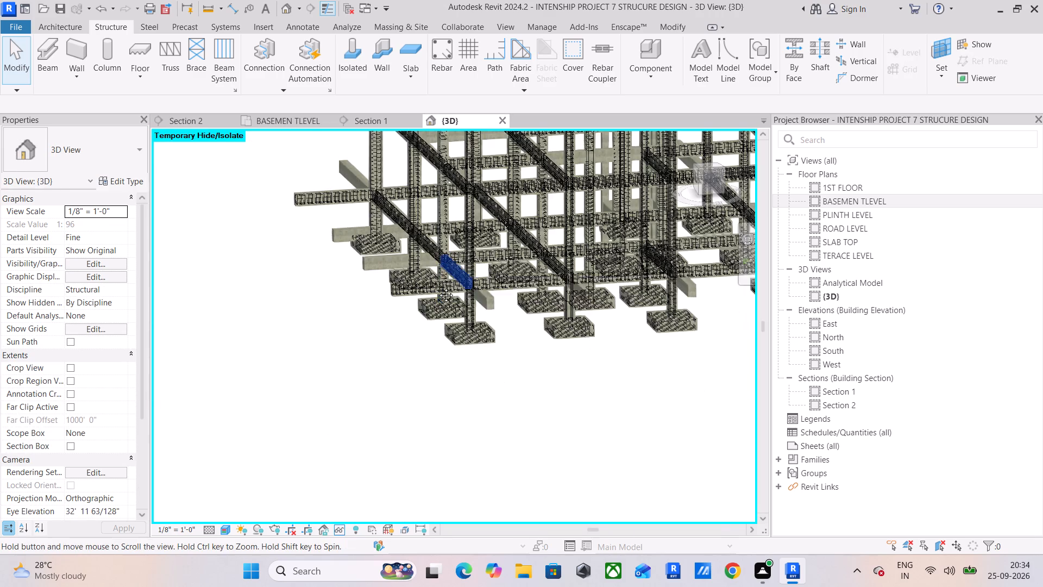
middle_click_drag(438, 287, 373, 405)
scroll(385, 388, "down", 6)
left_click_drag(274, 195, 382, 332)
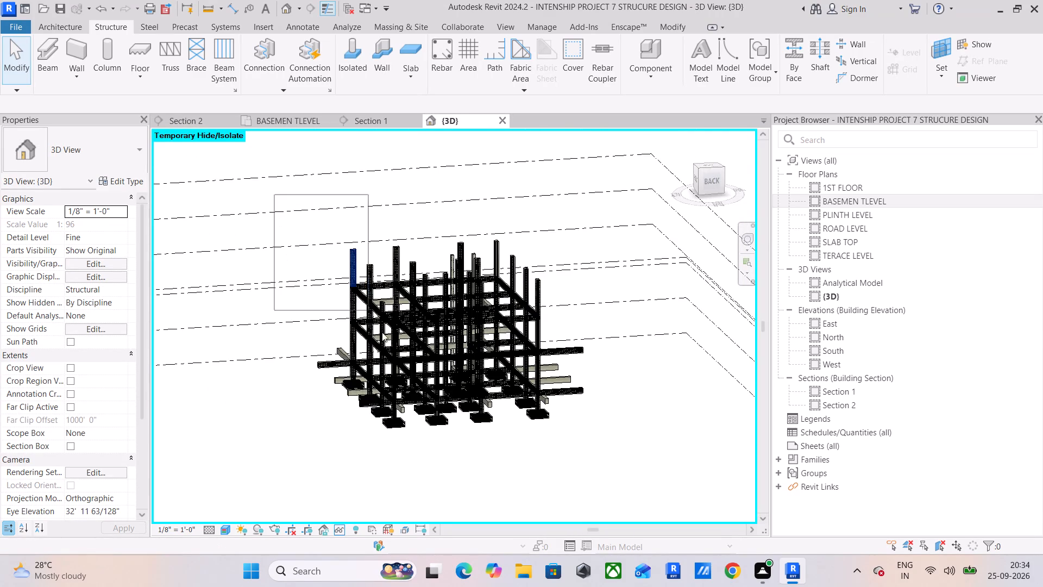
left_click_drag(382, 332, 601, 471)
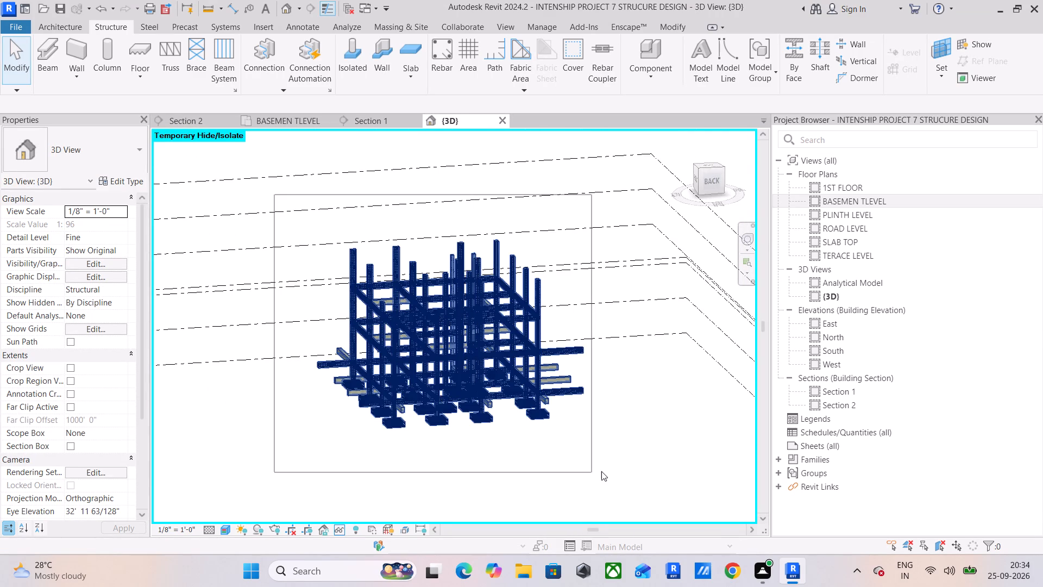
left_click_drag(601, 471, 604, 471)
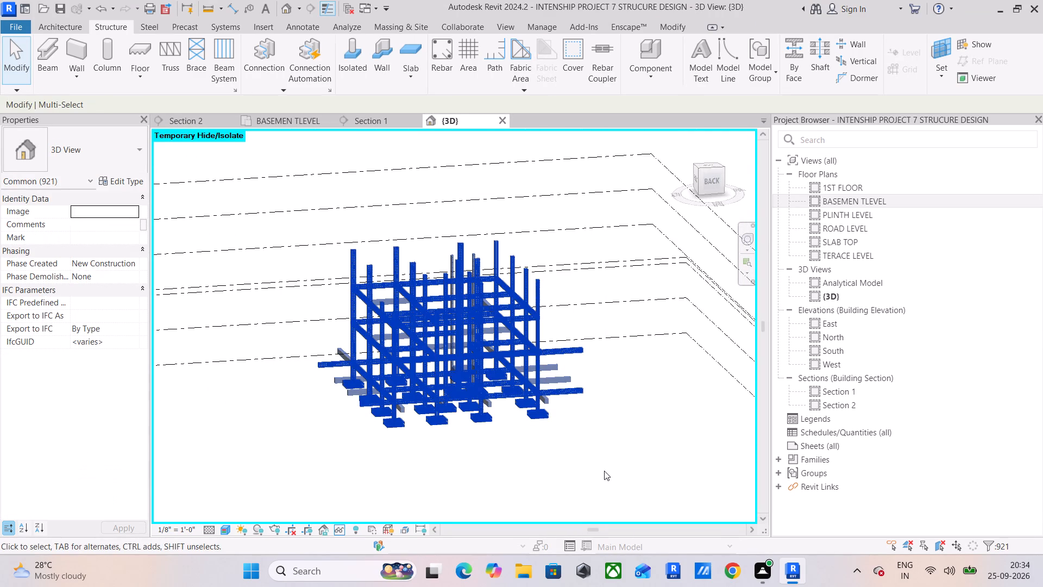
left_click(575, 63)
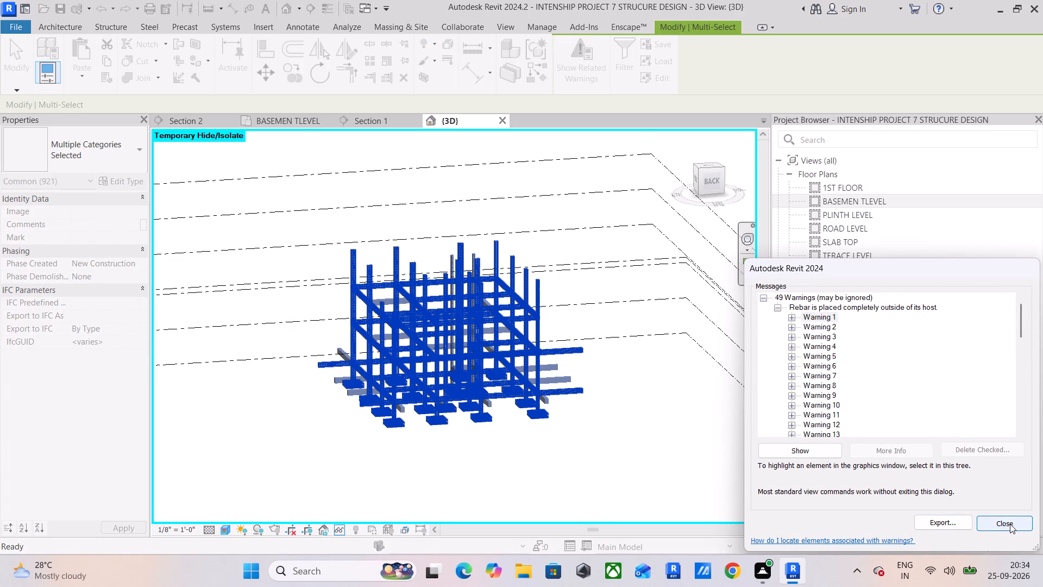
Show the element behind the first "Rebar is placed completely outside of its host" warning and examine it in 3D.
left_click(806, 449)
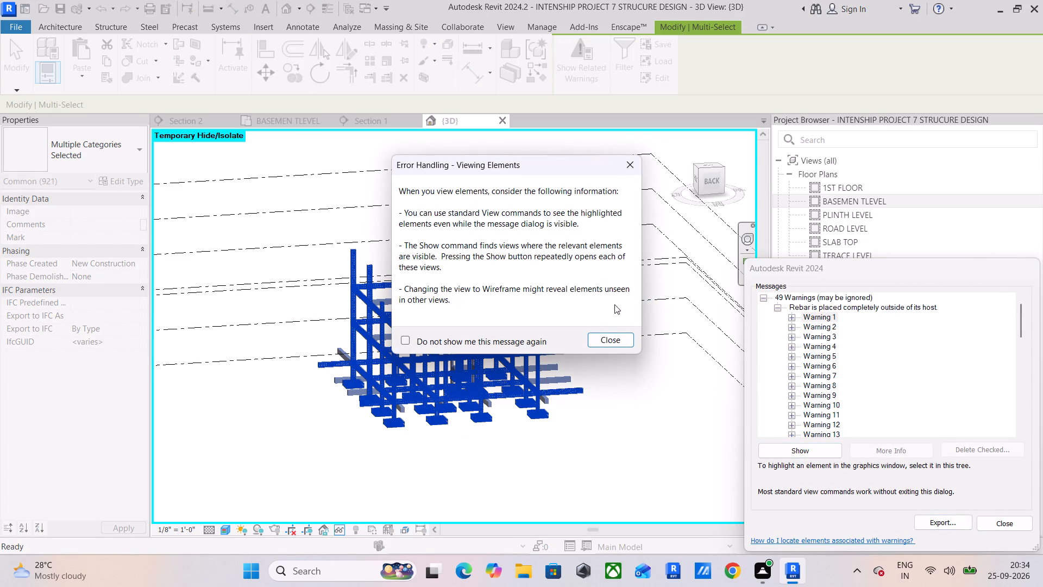
left_click(624, 172)
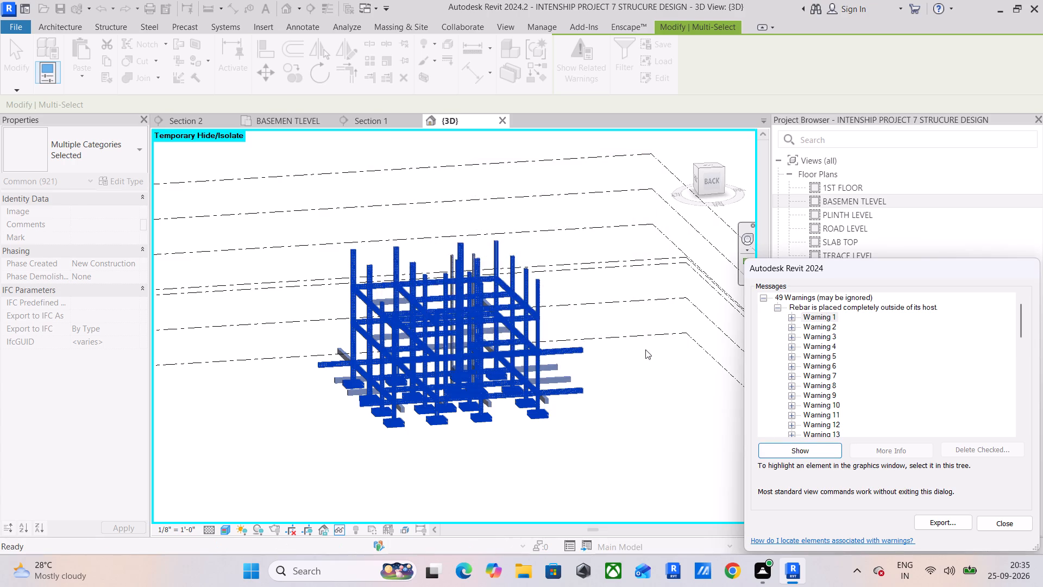
scroll(578, 326, "down", 3)
middle_click_drag(579, 326, 693, 325)
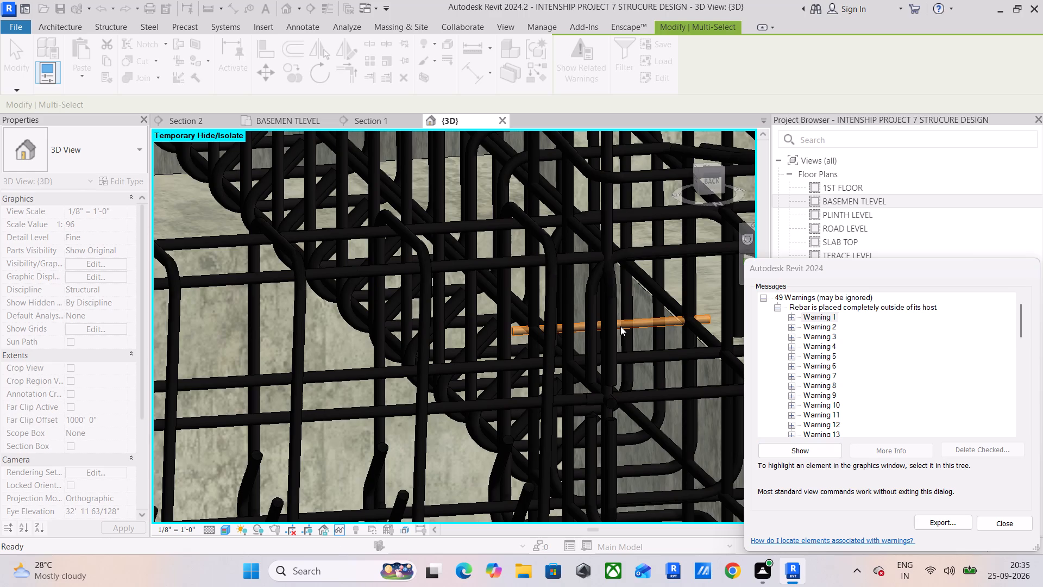
scroll(619, 327, "down", 2)
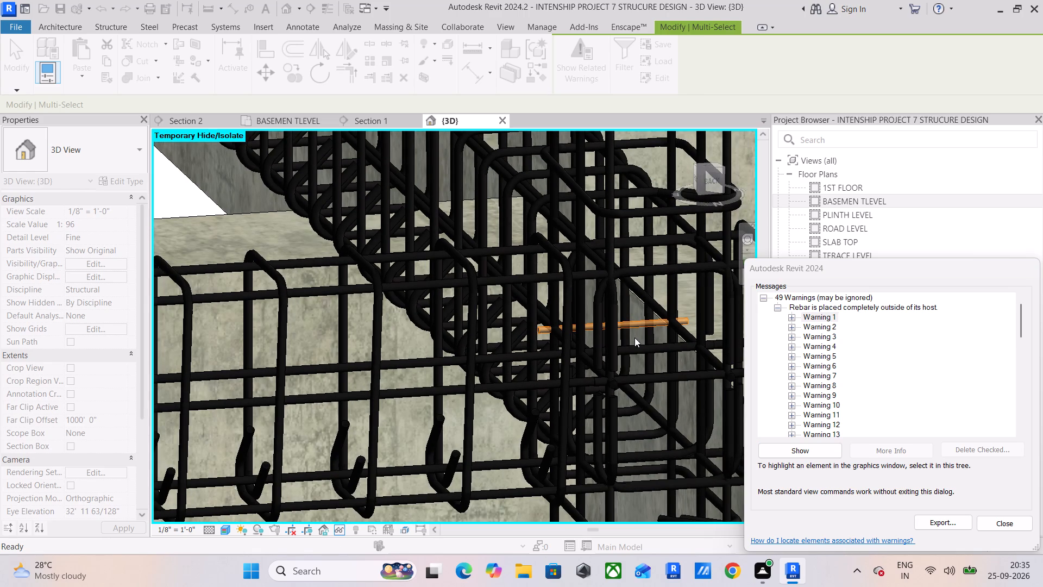
middle_click_drag(633, 338, 620, 347, "shift")
middle_click_drag(453, 330, 688, 256)
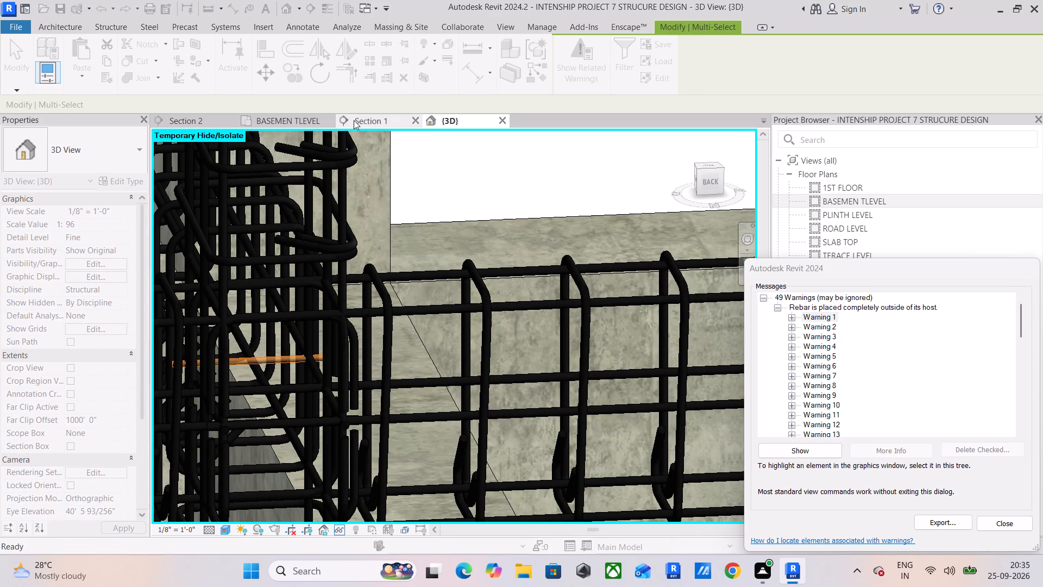
Check the upper beam-column joints in Section 1 for the flagged bar, and return to its location in 3D.
left_click(370, 120)
scroll(435, 238, "down", 6)
middle_click_drag(446, 247, 156, 247)
scroll(465, 251, "down", 4)
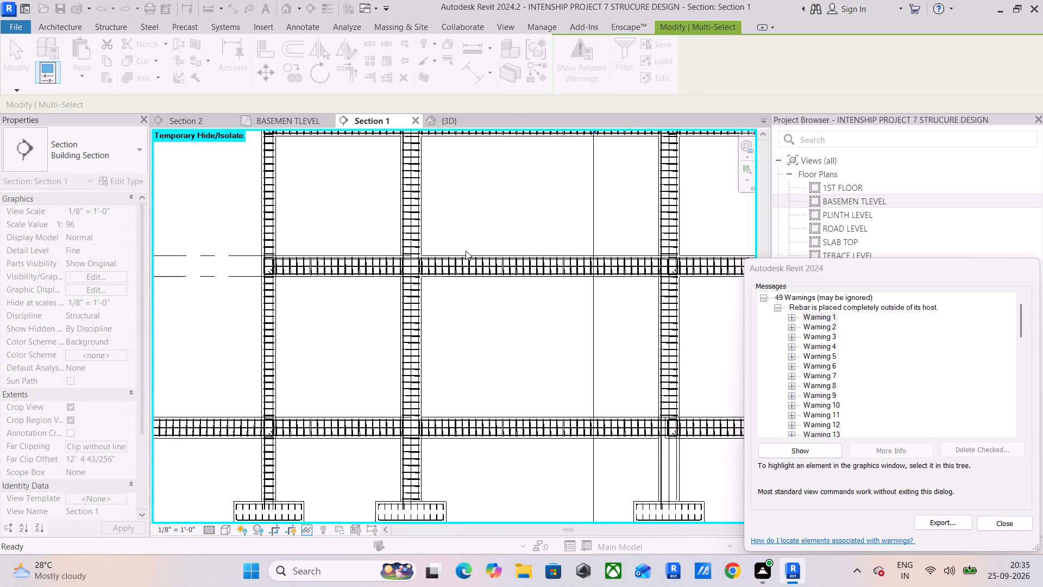
scroll(466, 251, "down", 2)
middle_click_drag(540, 253, 323, 265)
scroll(499, 263, "up", 4)
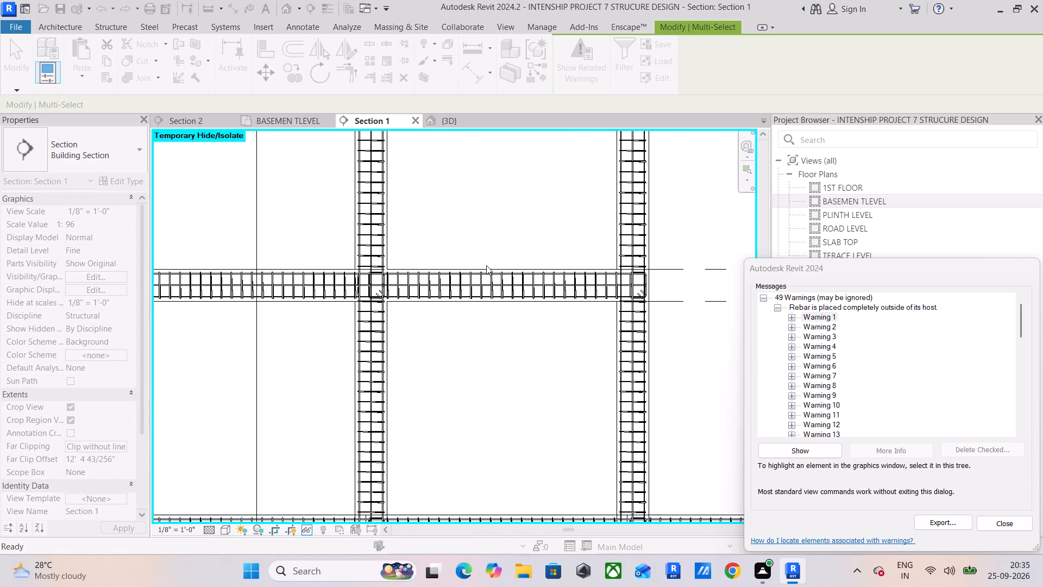
scroll(349, 283, "up", 6)
scroll(428, 295, "up", 7)
scroll(428, 295, "down", 7)
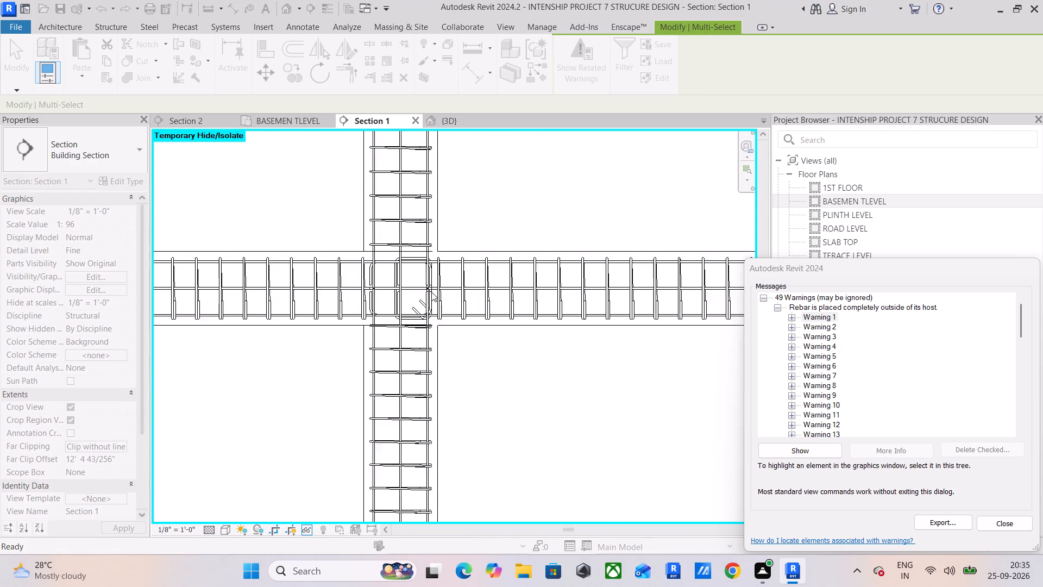
scroll(431, 292, "down", 8)
left_click(463, 119)
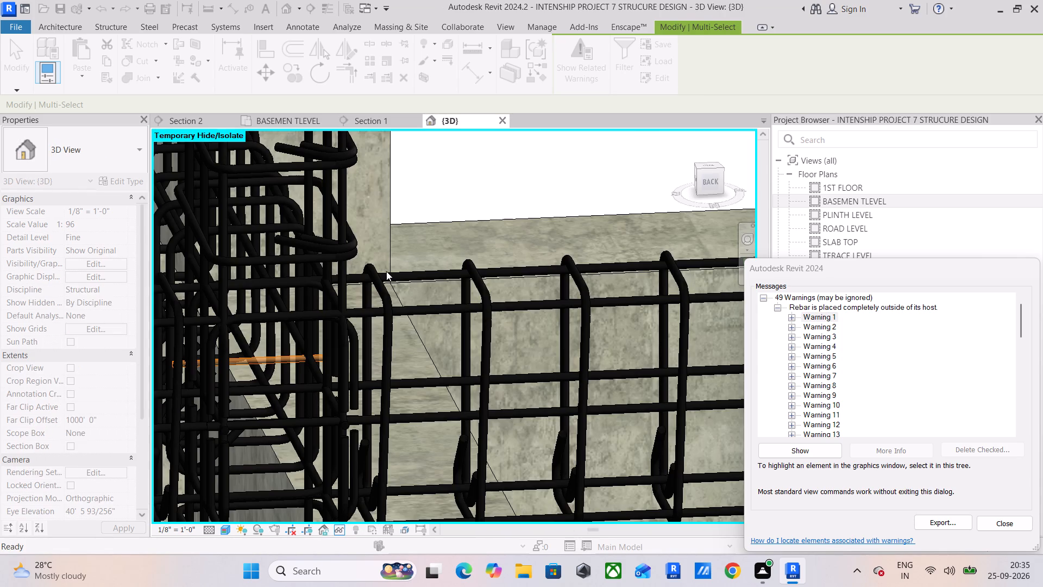
middle_click_drag(386, 271, 549, 197)
Close the warnings list, select the flagged #3 bar at the column joint and examine it from several sides in 3D.
left_click(419, 285)
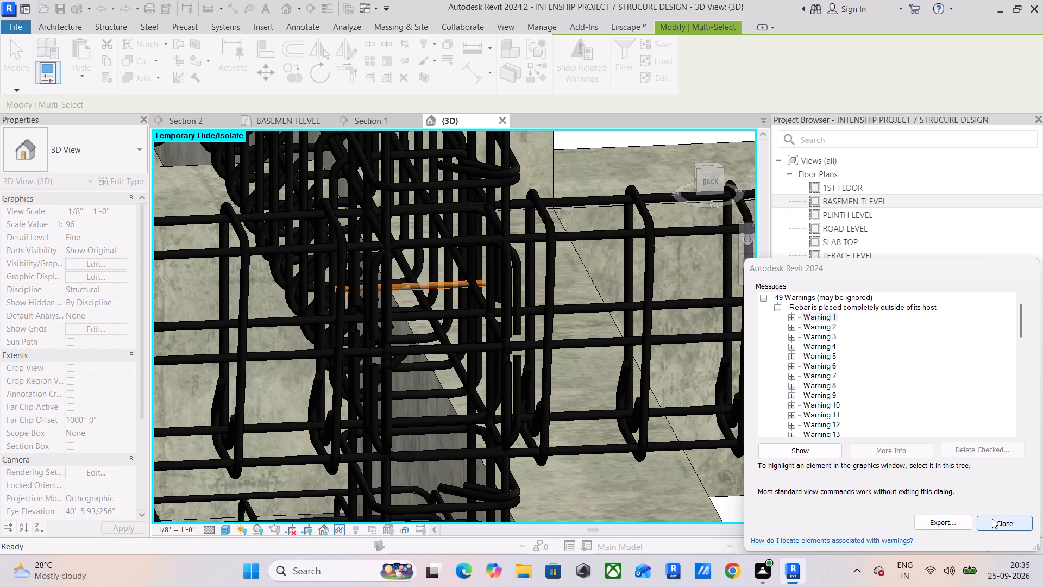
left_click(992, 519)
left_click(436, 289)
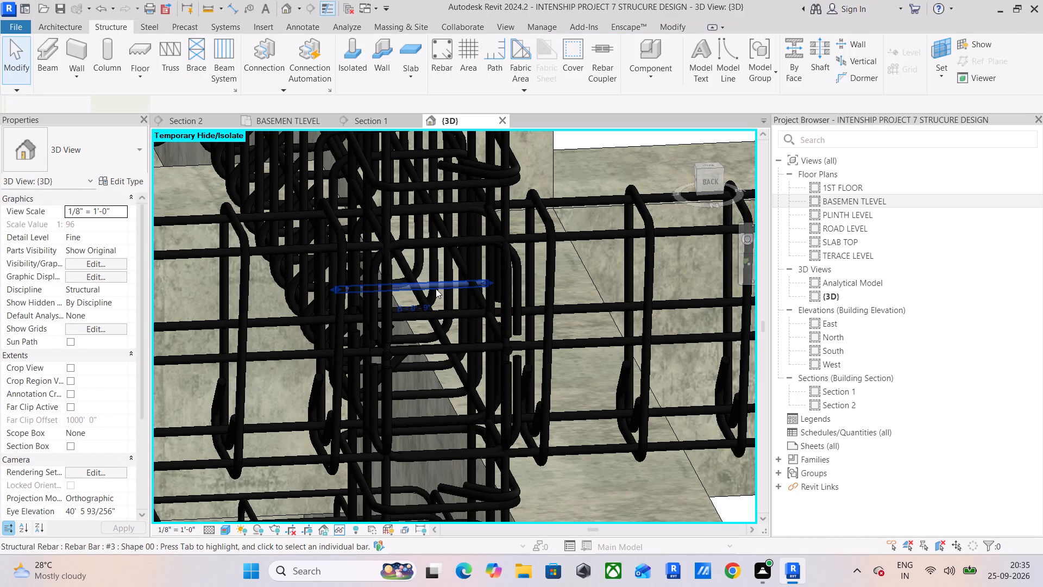
scroll(449, 165, "down", 6)
scroll(479, 226, "down", 1)
middle_click_drag(490, 239, 446, 236, "shift")
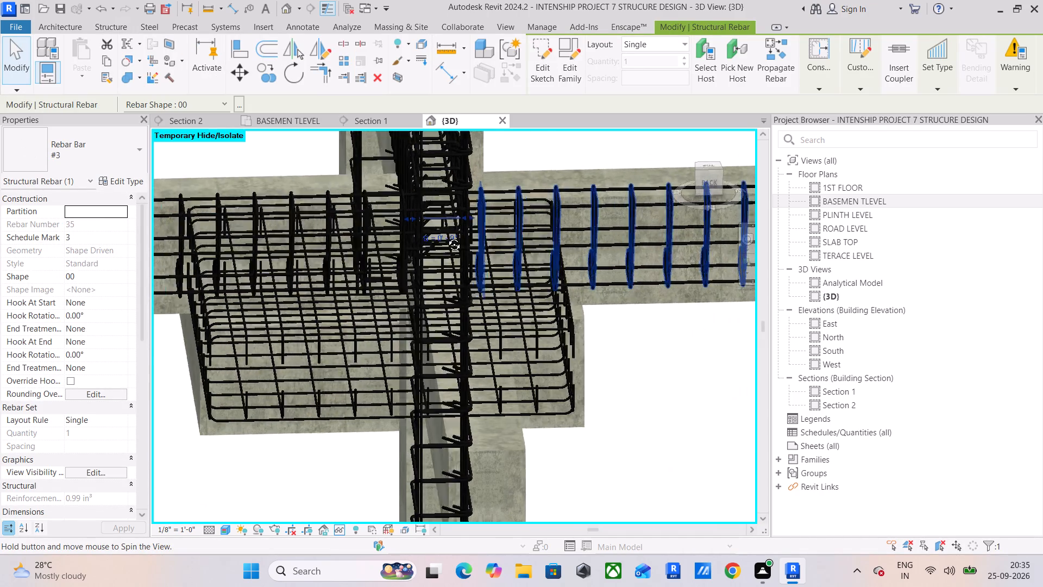
middle_click_drag(446, 236, 216, 202, "shift")
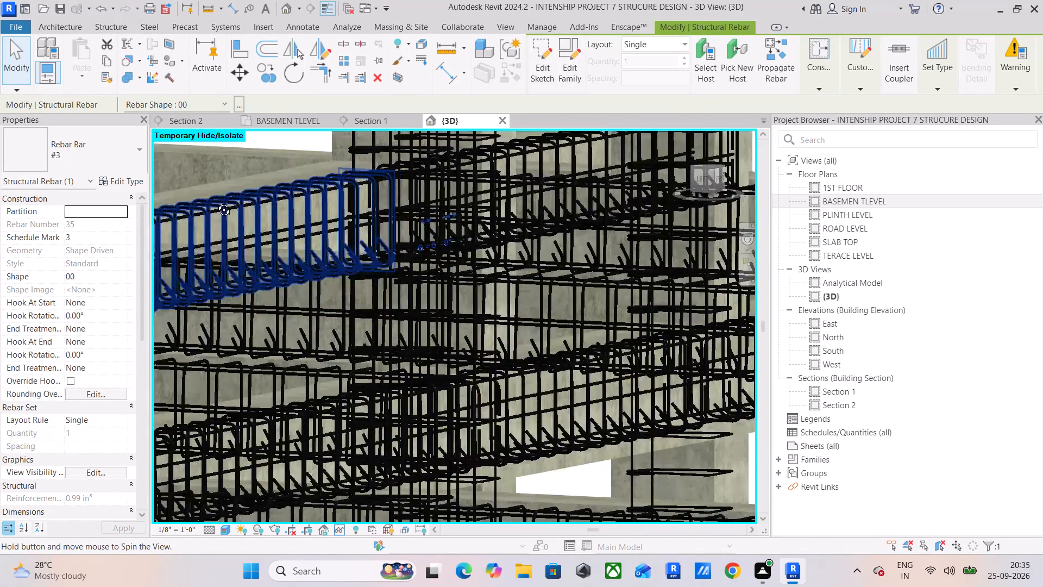
middle_click_drag(216, 202, 447, 218, "shift")
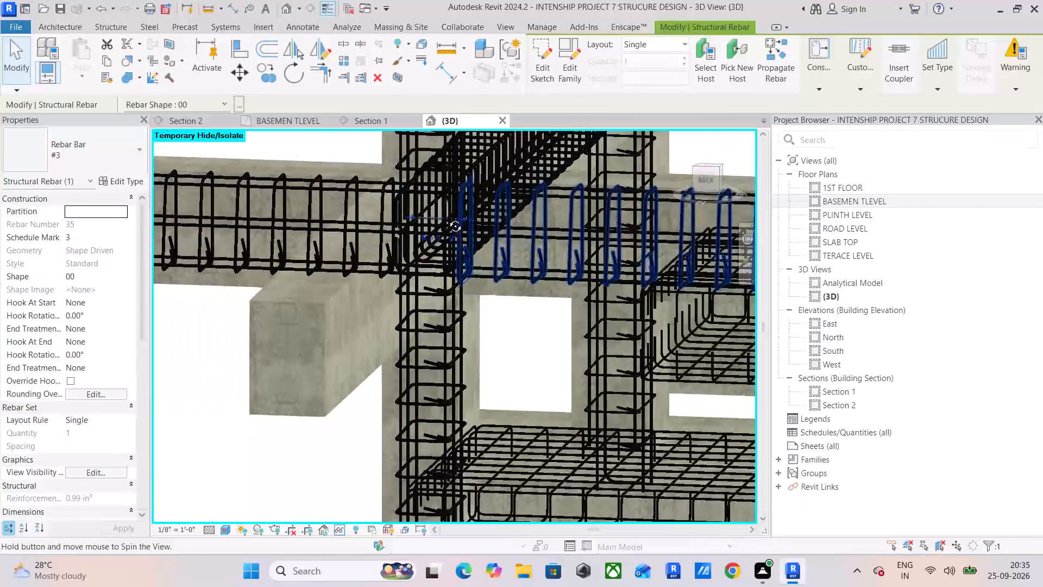
middle_click_drag(447, 218, 456, 220, "shift")
middle_click_drag(422, 235, 470, 245, "shift")
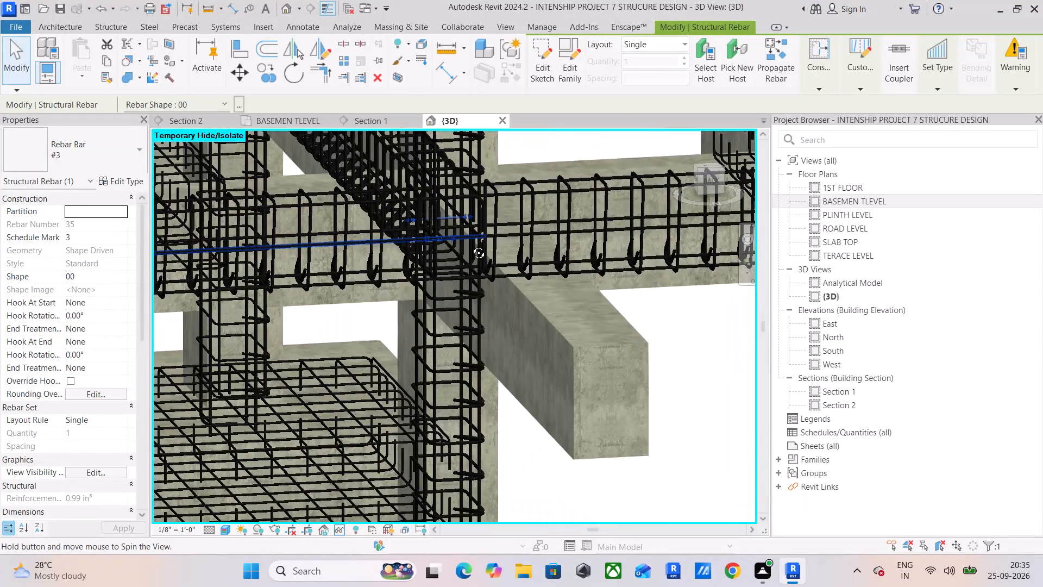
middle_click_drag(470, 245, 469, 239, "shift")
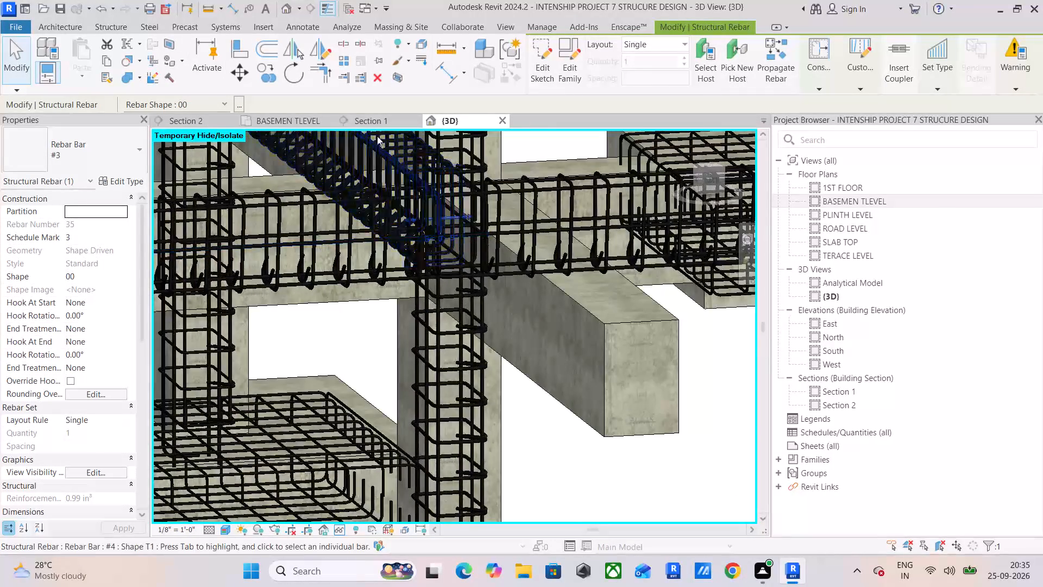
Look for the selected #3 bar in Section 1, and locate it on the BASEMEN TLEVEL plan at the grid A/4 column.
left_click(372, 121)
middle_click_drag(403, 276, 425, 438)
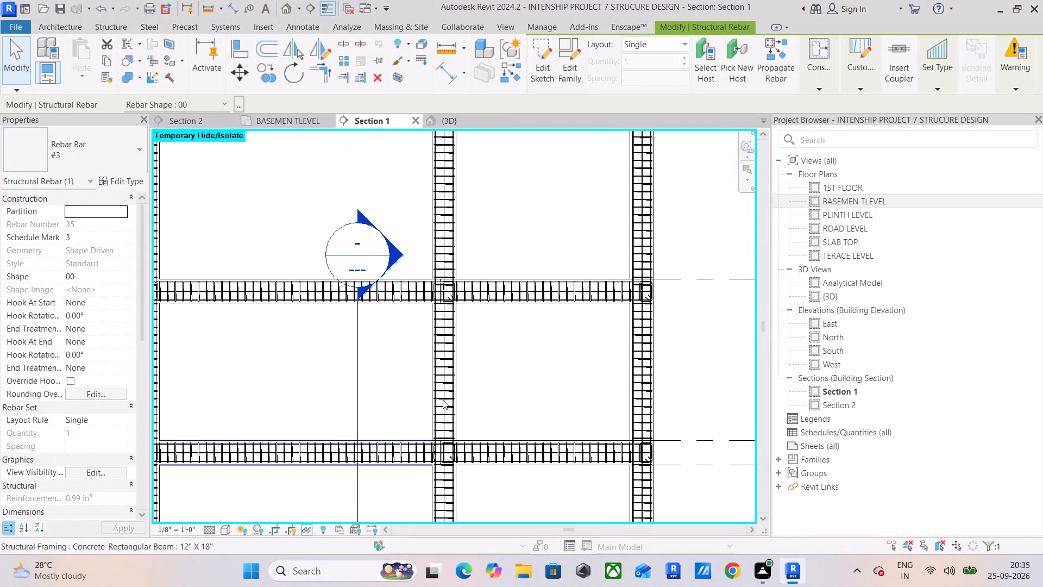
scroll(451, 337, "down", 3)
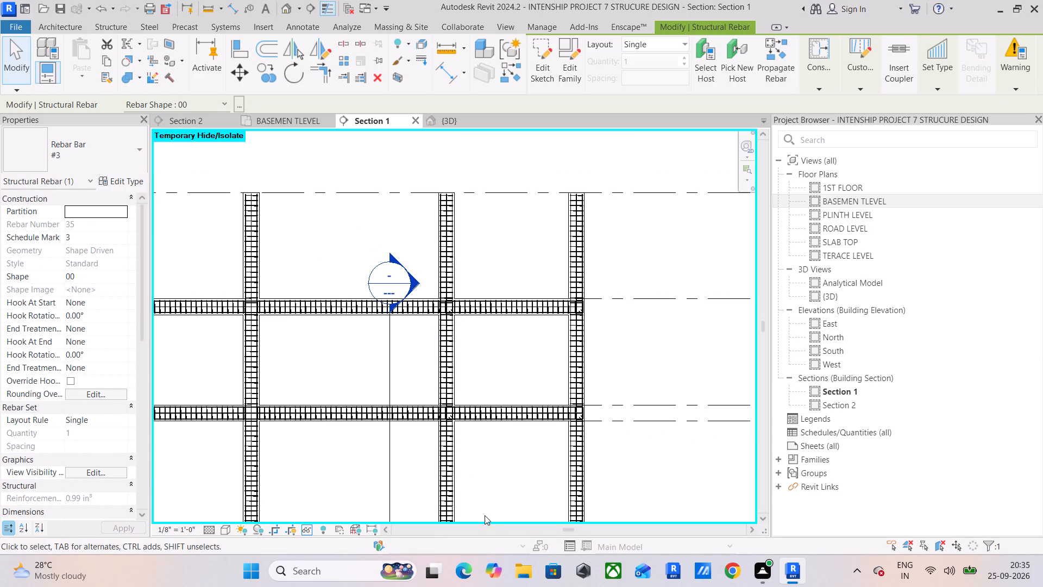
scroll(490, 451, "up", 6)
scroll(454, 436, "down", 6)
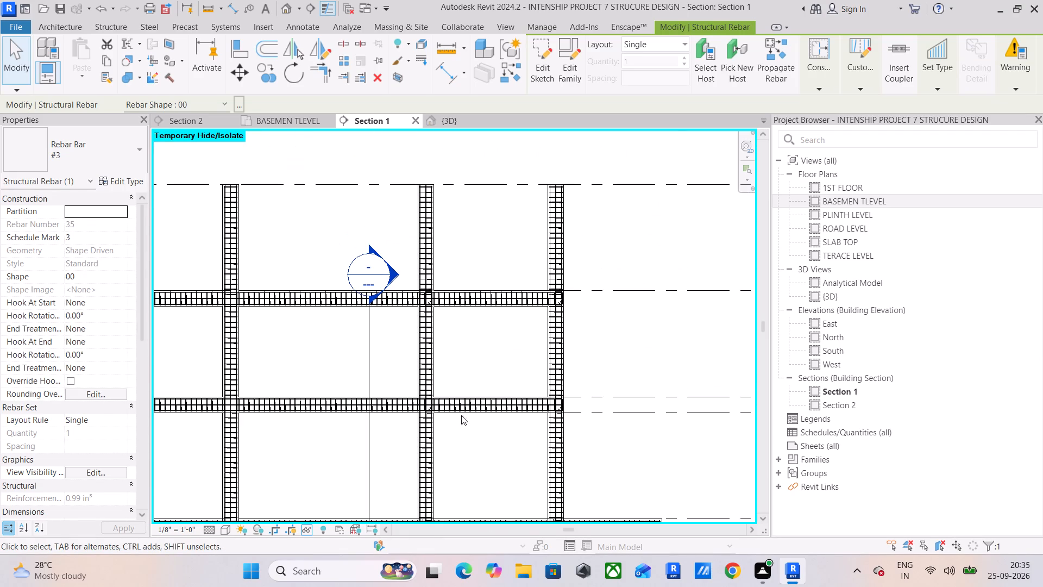
left_click(323, 118)
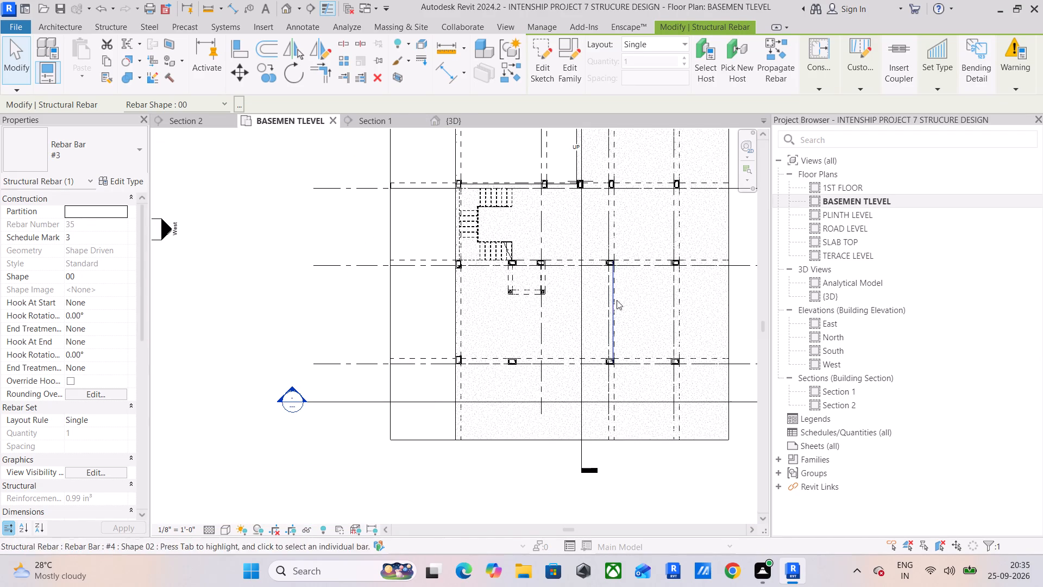
middle_click_drag(617, 300, 389, 319)
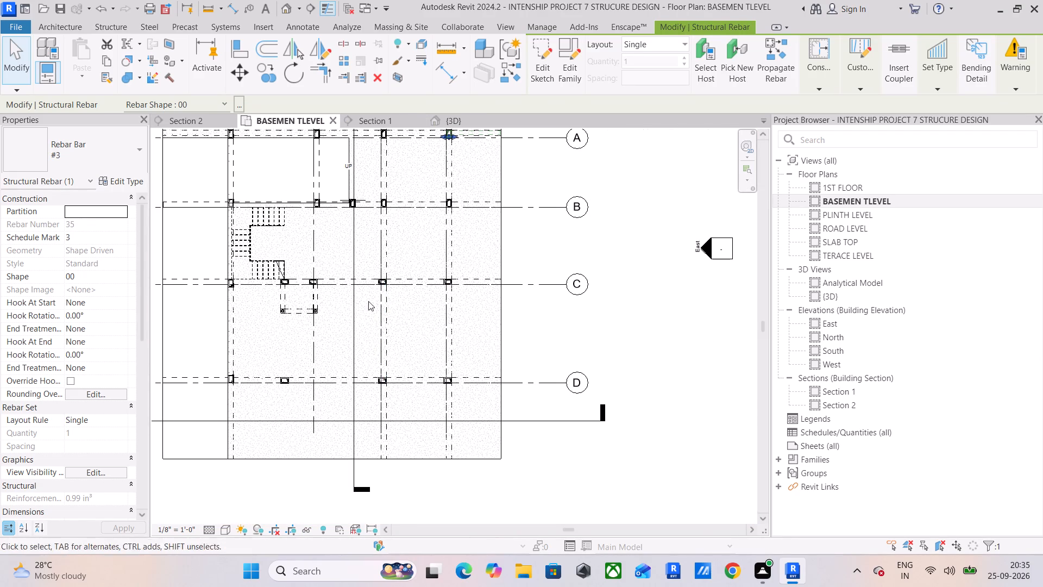
middle_click_drag(368, 301, 502, 321)
middle_click_drag(572, 258, 515, 388)
scroll(533, 292, "up", 3)
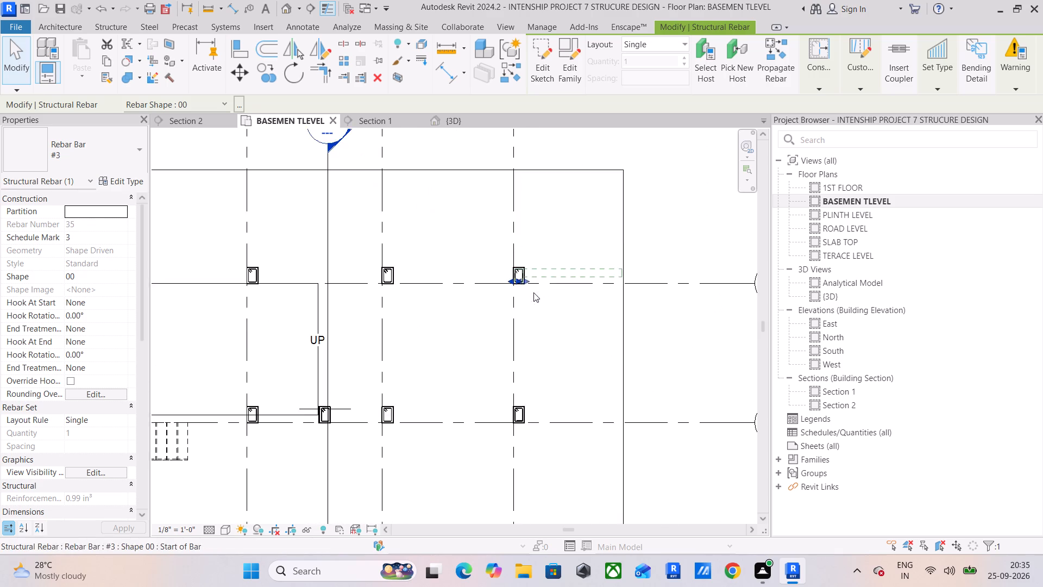
scroll(533, 292, "up", 18)
scroll(481, 289, "up", 5)
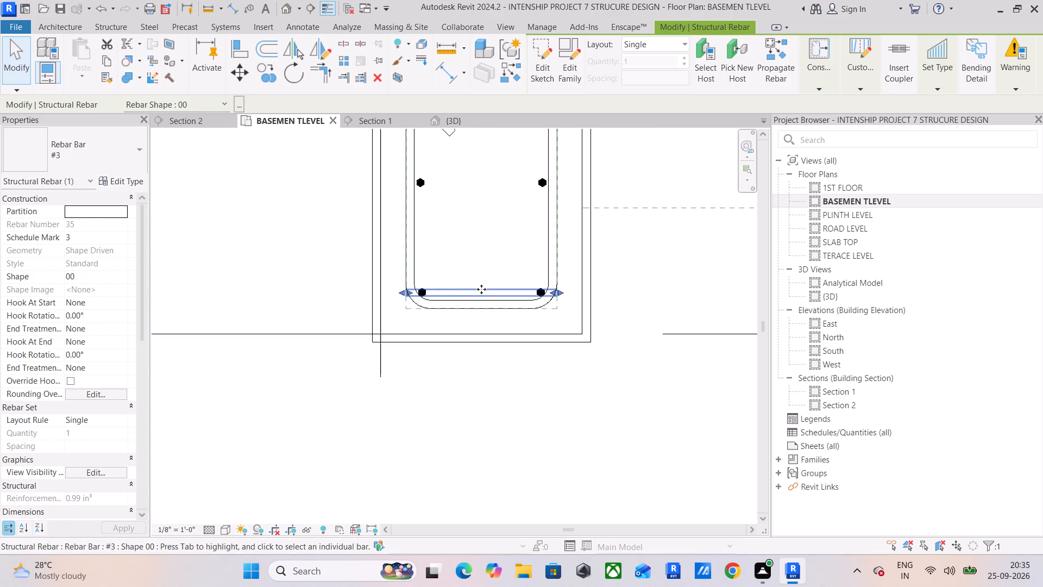
On the BASEMEN TLEVEL plan, move the Section 1 line to between grids A and B, looking toward grid A.
scroll(481, 289, "down", 20)
scroll(481, 289, "down", 7)
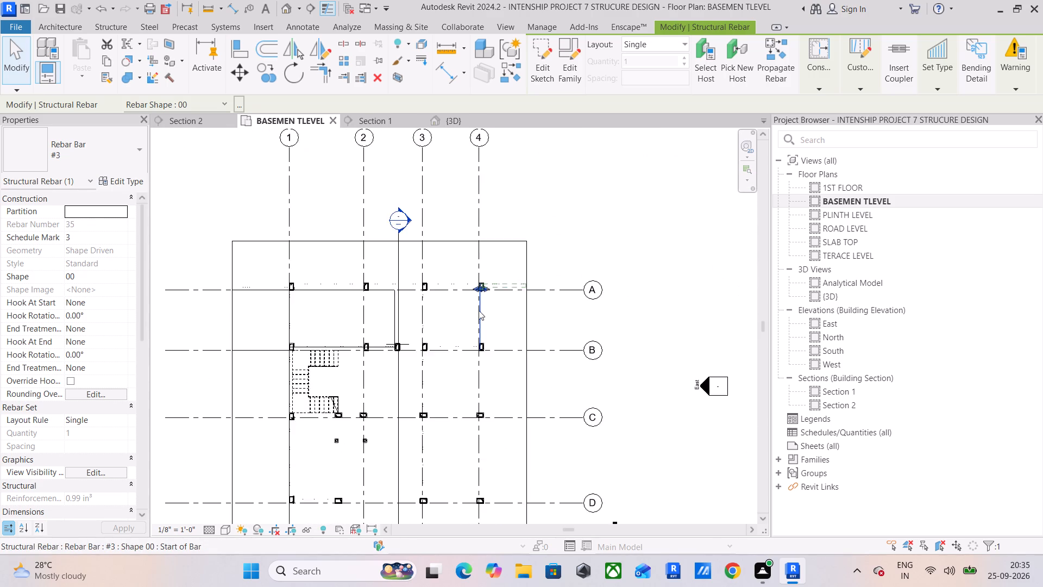
scroll(479, 310, "down", 4)
left_click_drag(457, 441, 468, 347)
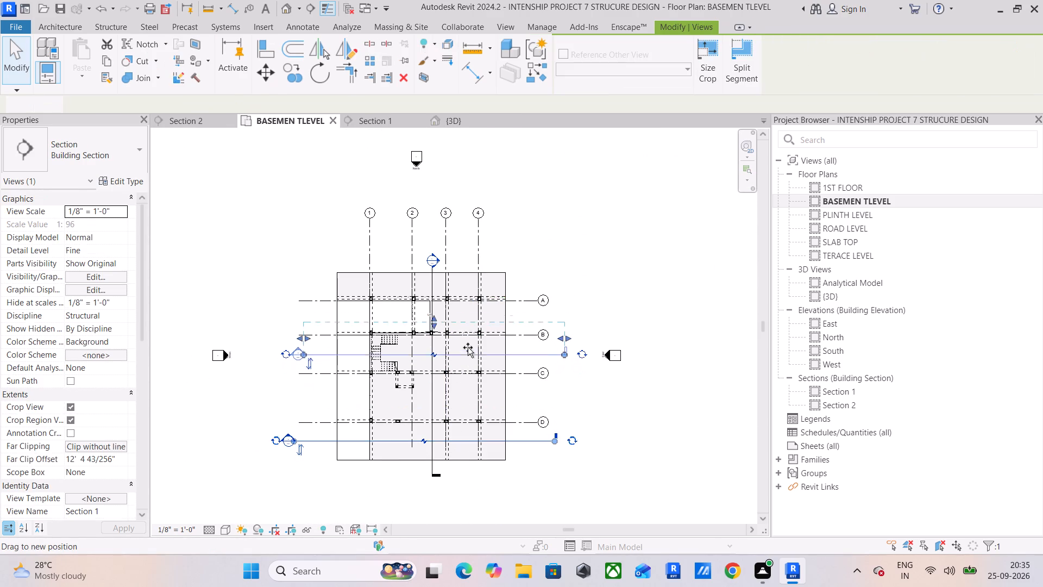
left_click_drag(468, 347, 468, 316)
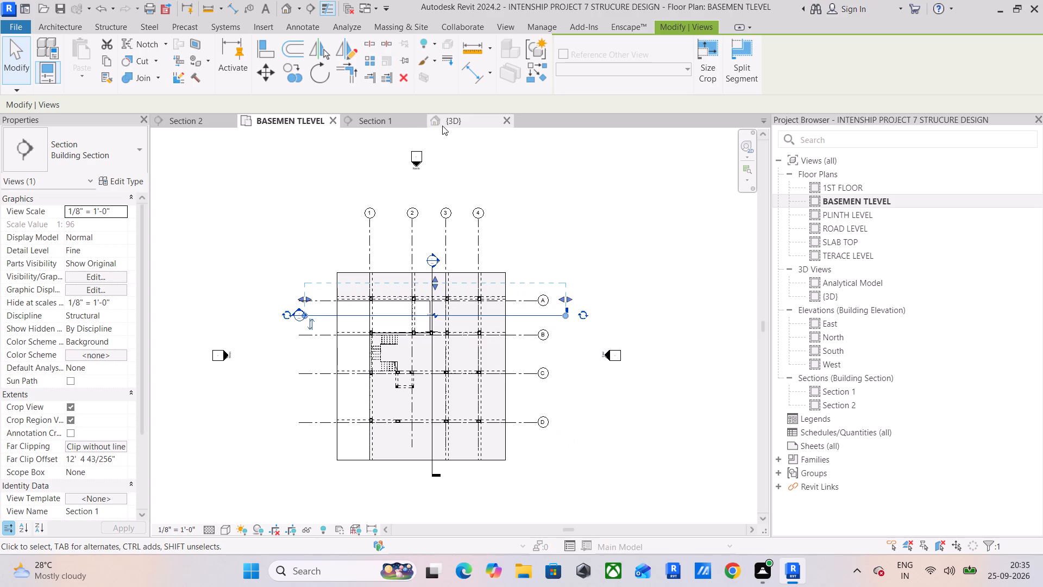
Check the beam-column joints in Section 1 for the flagged bar, and compare with the grid A columns on the basement plan.
left_click(382, 118)
middle_click_drag(450, 379, 456, 372)
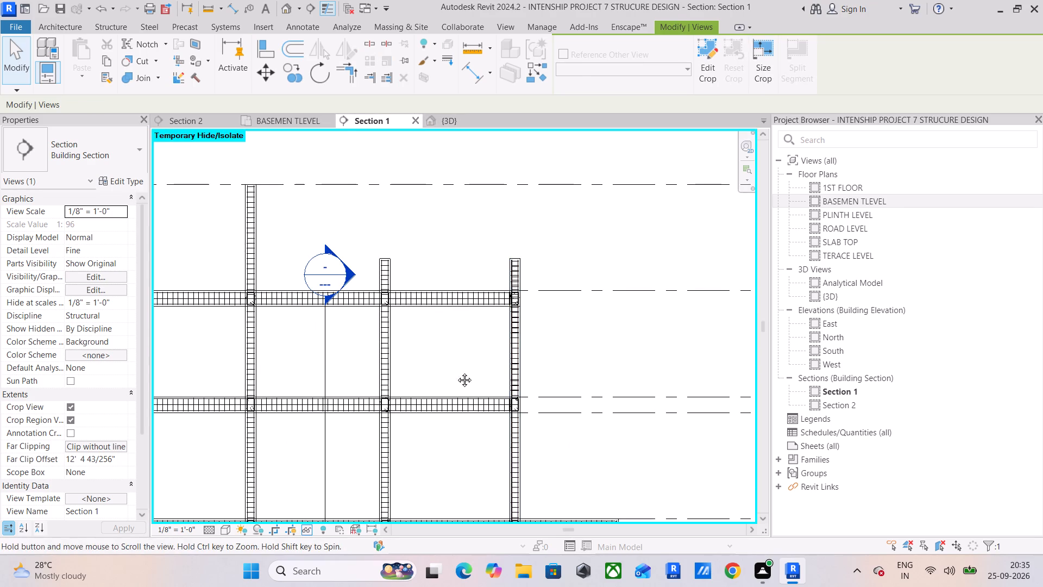
middle_click_drag(456, 372, 467, 191)
scroll(524, 326, "up", 5)
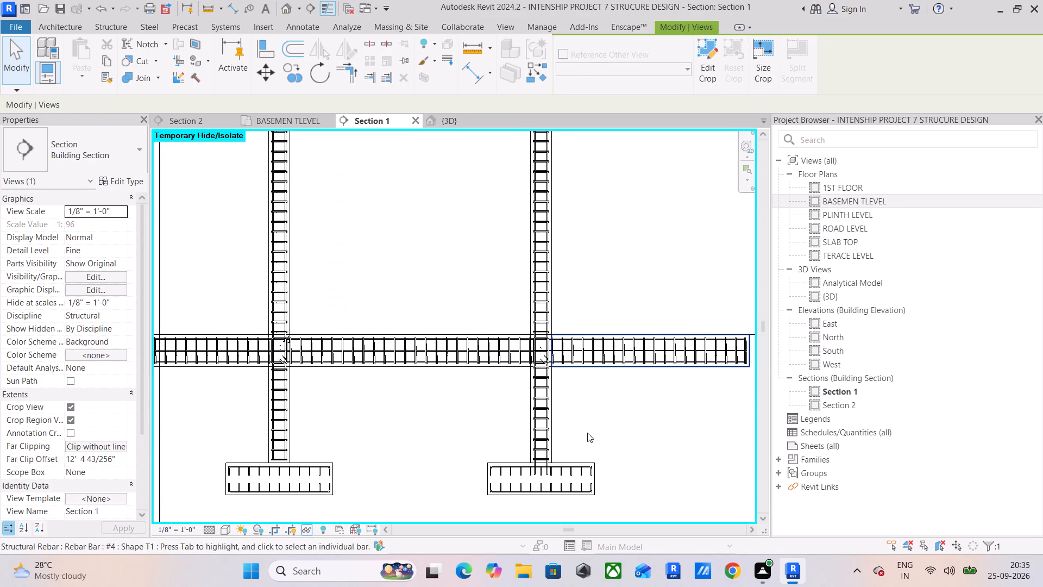
middle_click_drag(385, 402, 459, 415)
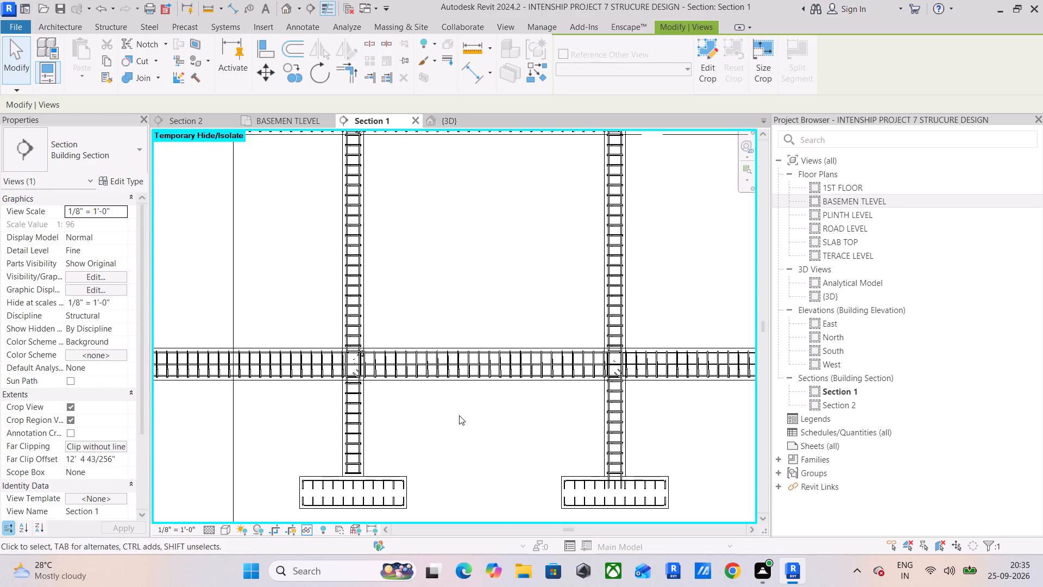
scroll(459, 415, "down", 5)
middle_click_drag(462, 422, 479, 463)
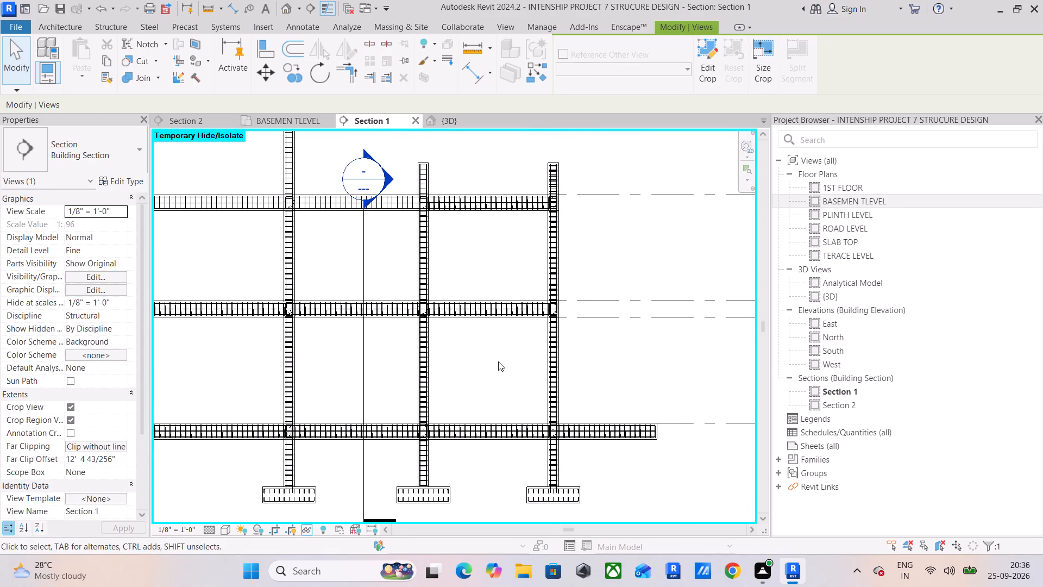
scroll(575, 176, "up", 15)
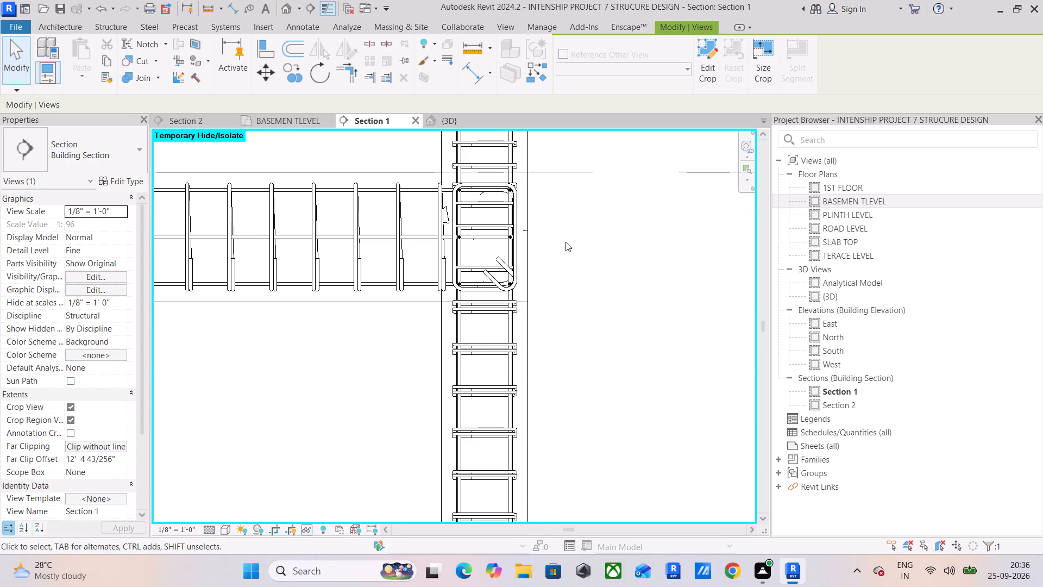
middle_click_drag(566, 243, 563, 294)
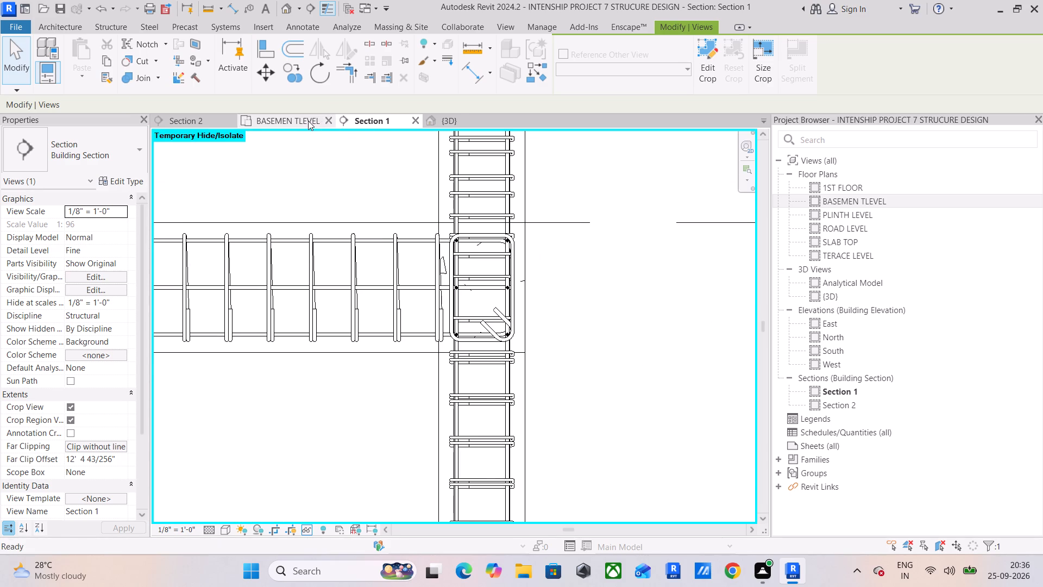
left_click(308, 121)
scroll(492, 301, "up", 11)
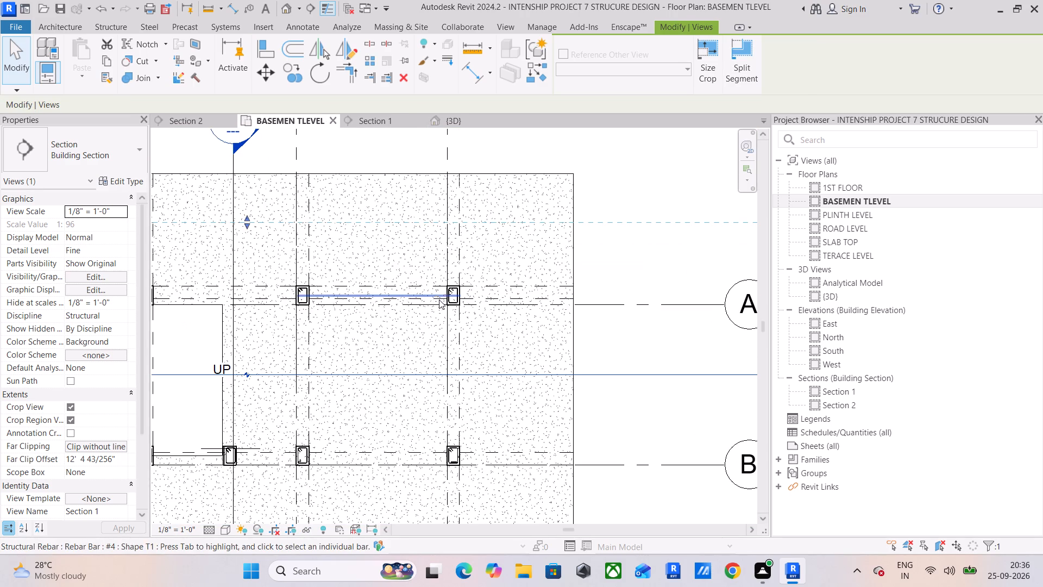
In the 3D view, select the whole structure and list its related warnings.
left_click(453, 121)
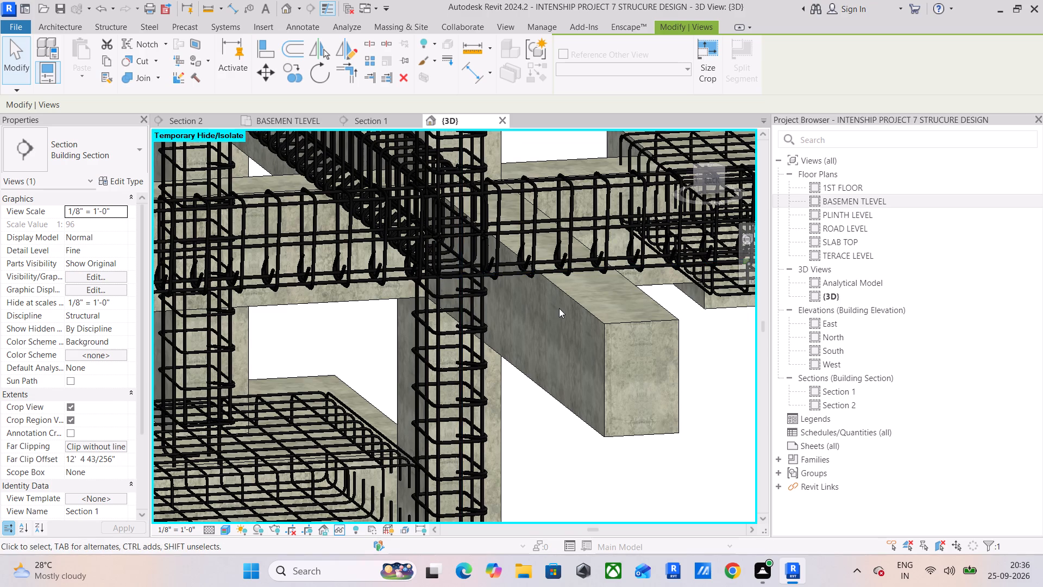
scroll(559, 308, "down", 5)
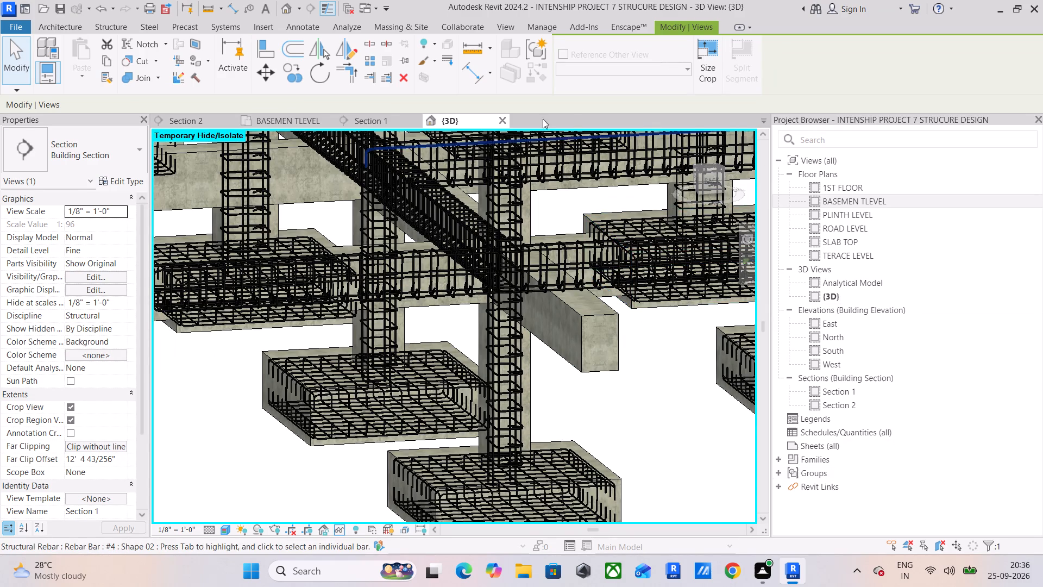
scroll(508, 165, "down", 7)
middle_click_drag(533, 249, 465, 377)
scroll(527, 294, "down", 9)
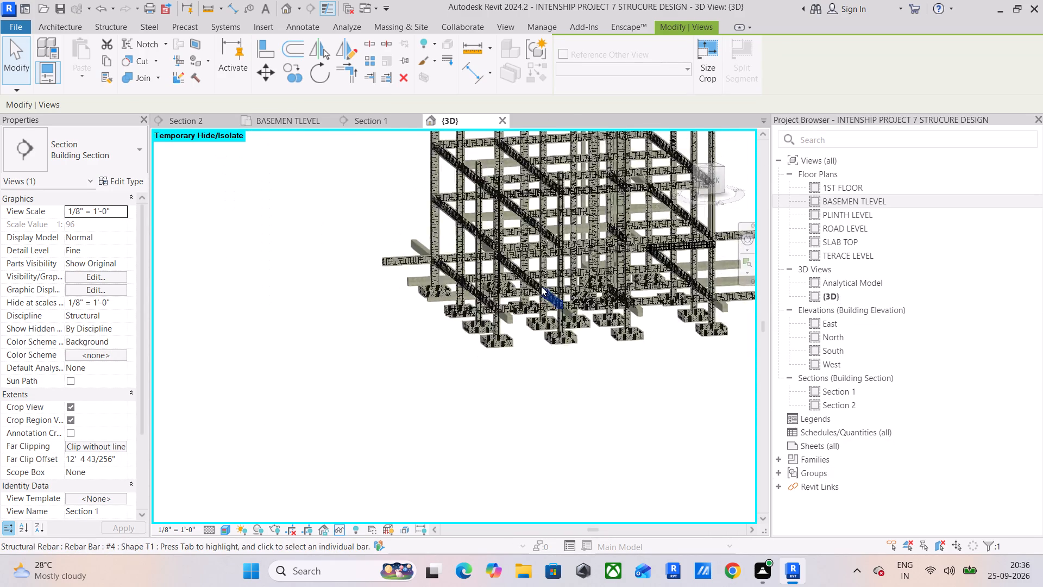
scroll(541, 286, "down", 1)
middle_click_drag(544, 285, 461, 363)
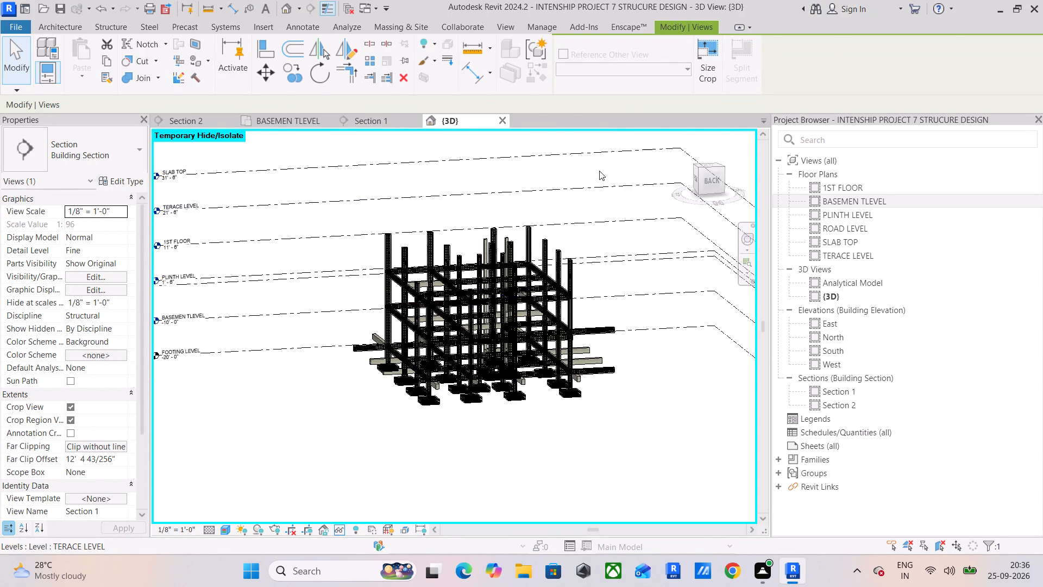
left_click_drag(600, 170, 326, 415)
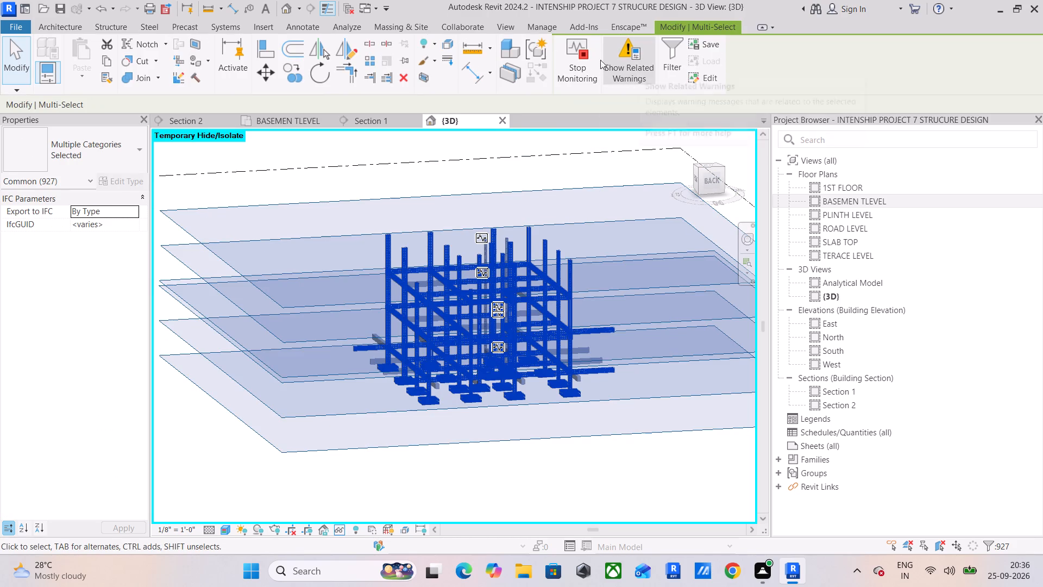
left_click(619, 55)
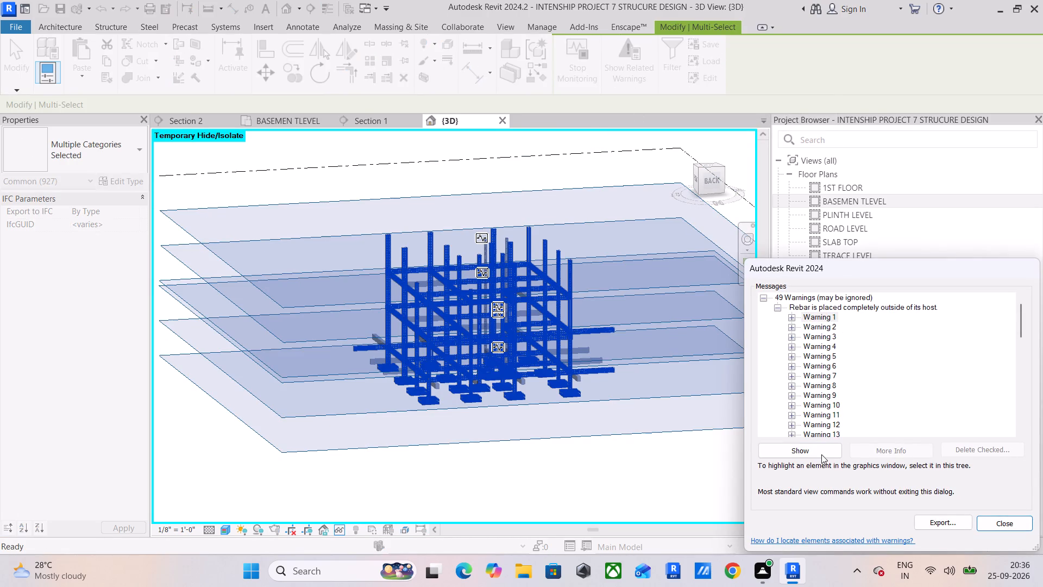
Show the rebar behind the first outside-of-host warning, close the warnings list and select that #3 bar in 3D.
left_click(816, 453)
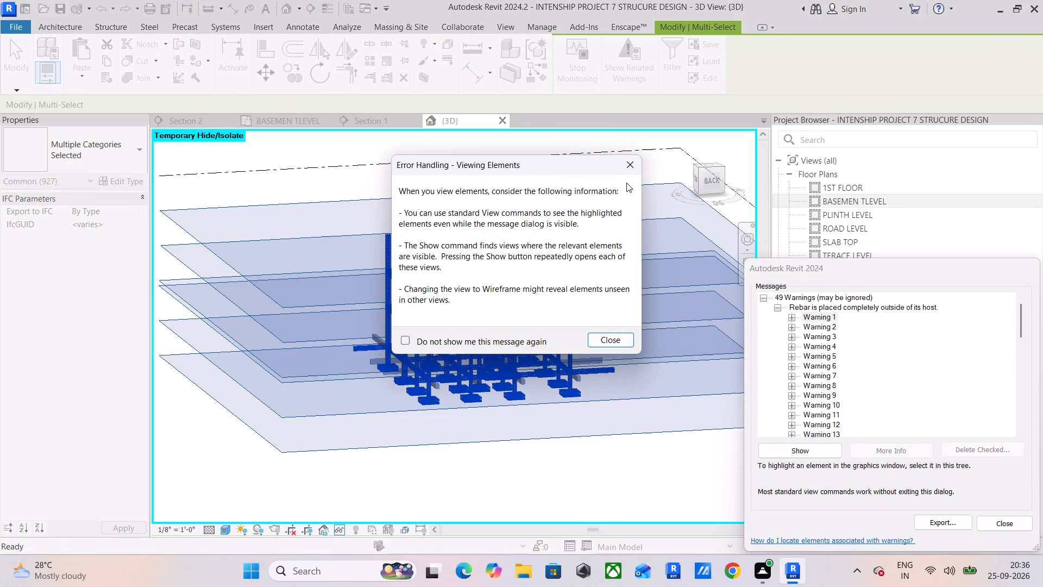
left_click(630, 166)
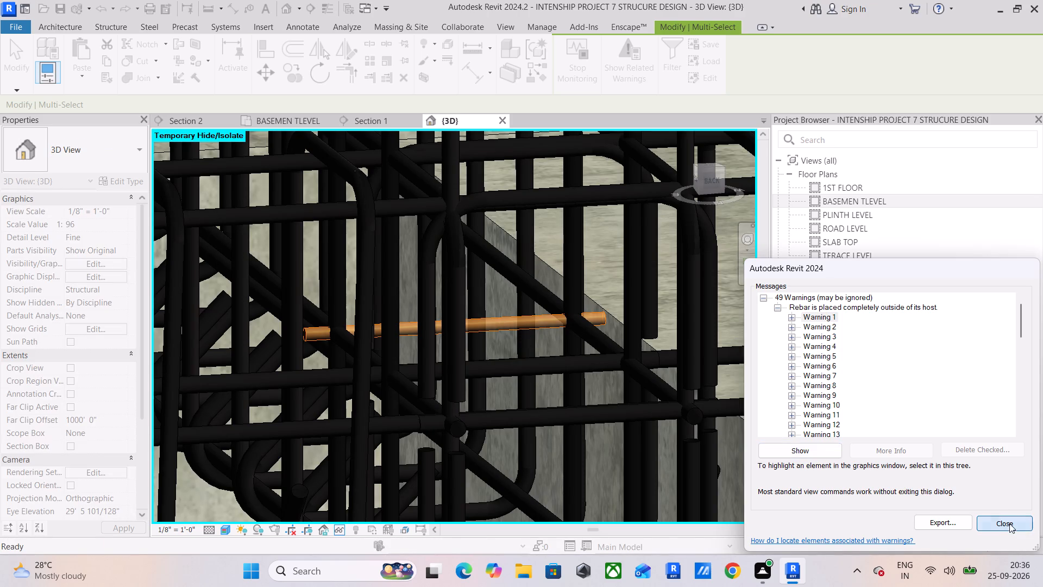
left_click(1009, 523)
left_click(507, 320)
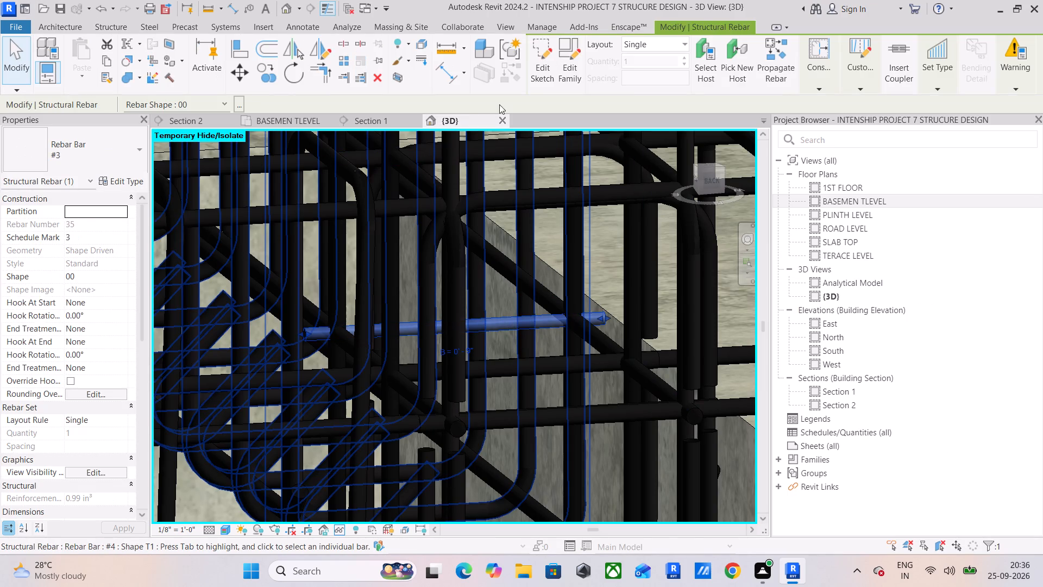
In Section 1, find the joint with the selected #3 bar and pull one mid-height #4 bar of the left-hand beam back out of it.
left_click(367, 116)
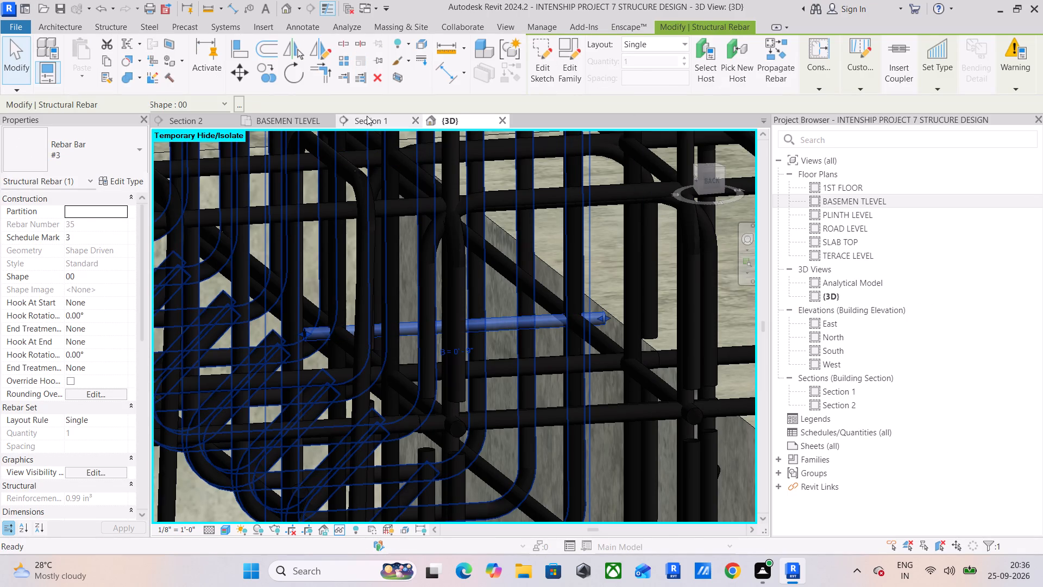
scroll(487, 322, "down", 11)
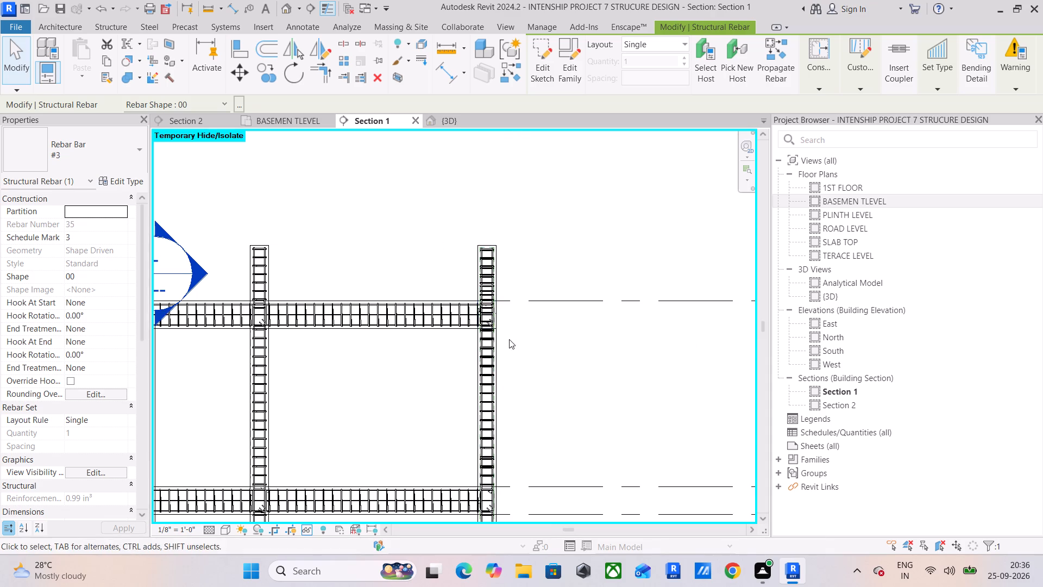
middle_click_drag(508, 377, 560, 178)
scroll(552, 267, "down", 2)
scroll(525, 448, "up", 13)
middle_click_drag(561, 432, 410, 147)
scroll(428, 223, "up", 5)
middle_click_drag(428, 226, 391, 298)
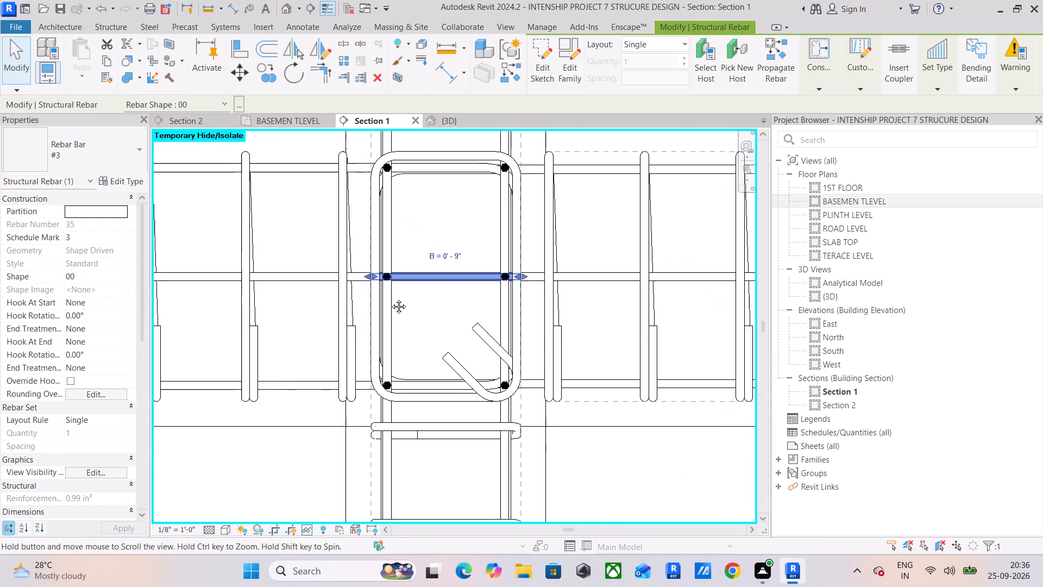
middle_click_drag(391, 298, 372, 315)
scroll(457, 312, "down", 4)
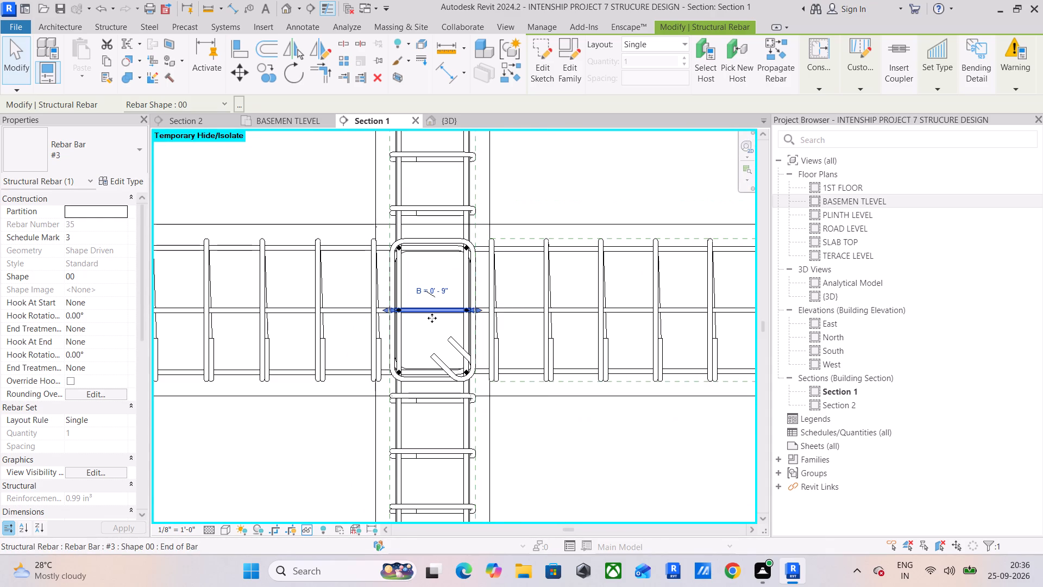
left_click(349, 312)
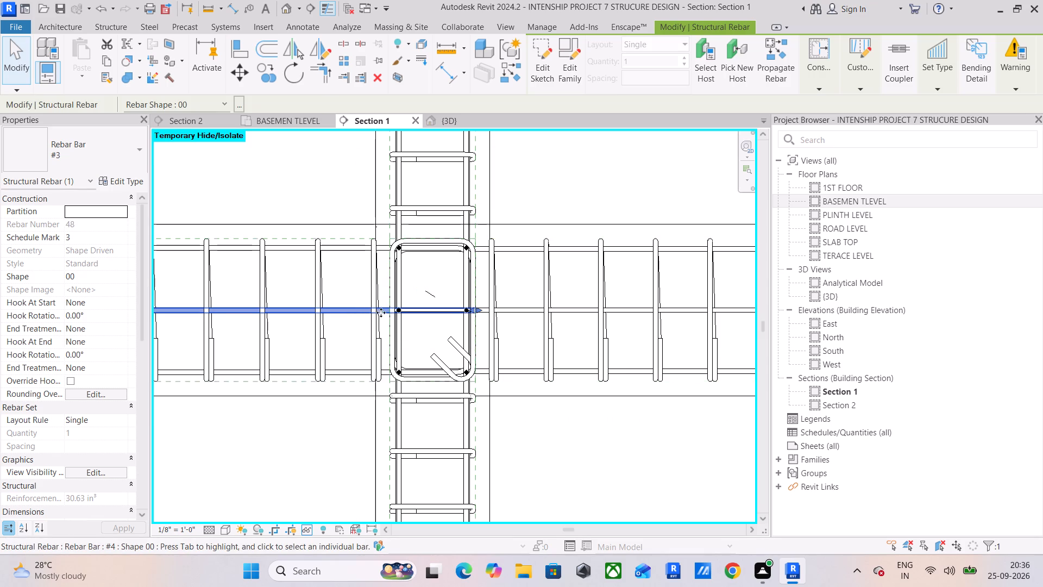
scroll(466, 319, "up", 4)
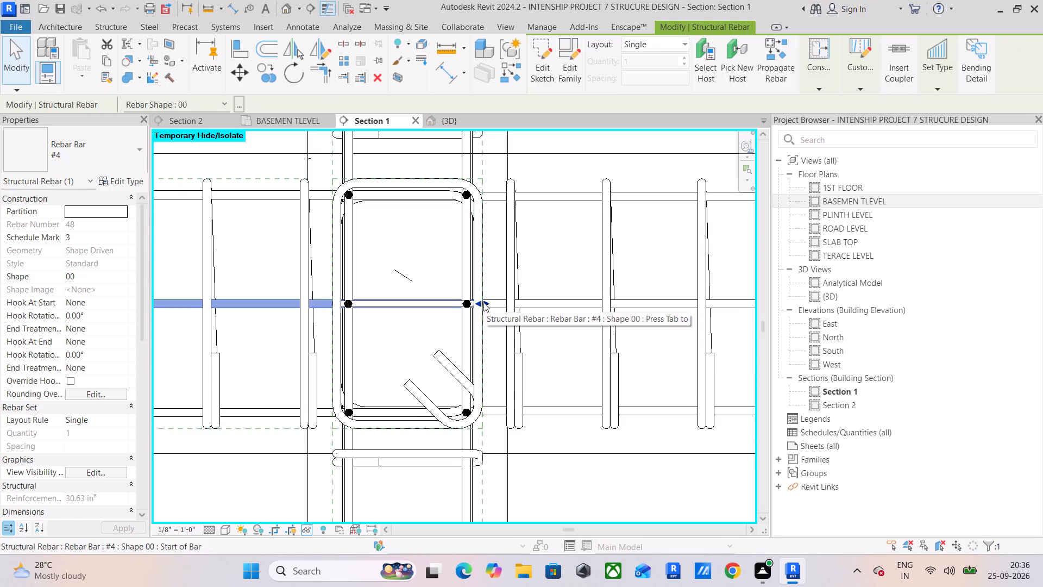
left_click_drag(484, 302, 260, 299)
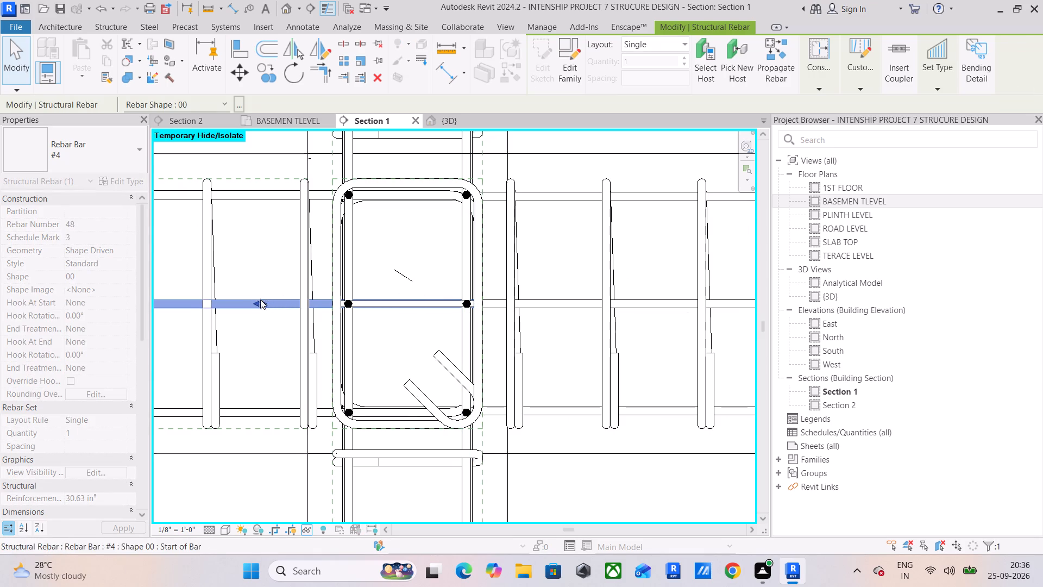
left_click(286, 308)
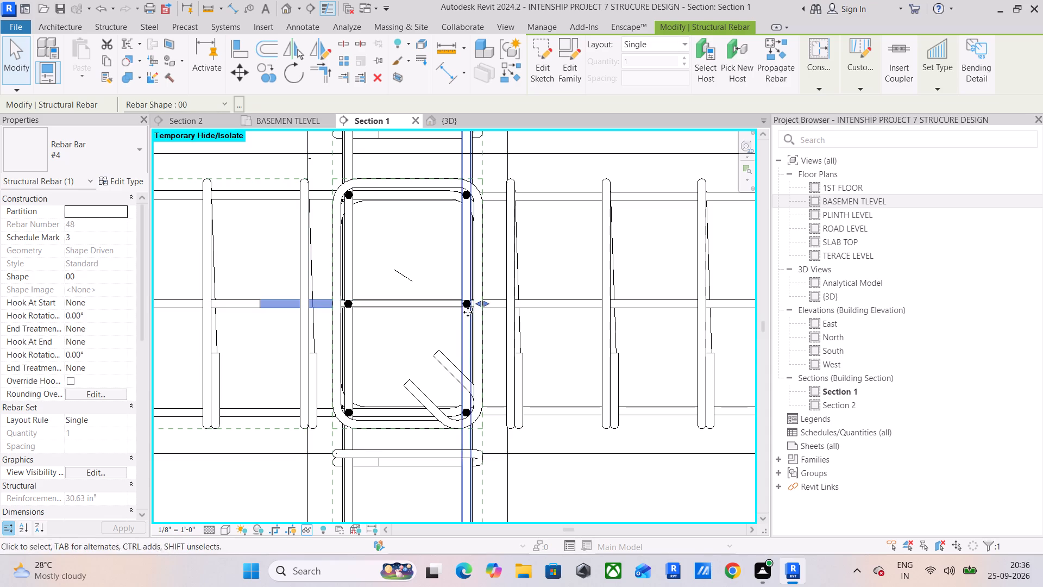
Pull the two overlapping mid-height #4 bars of the right-hand beam back out of the joint.
left_click(546, 307)
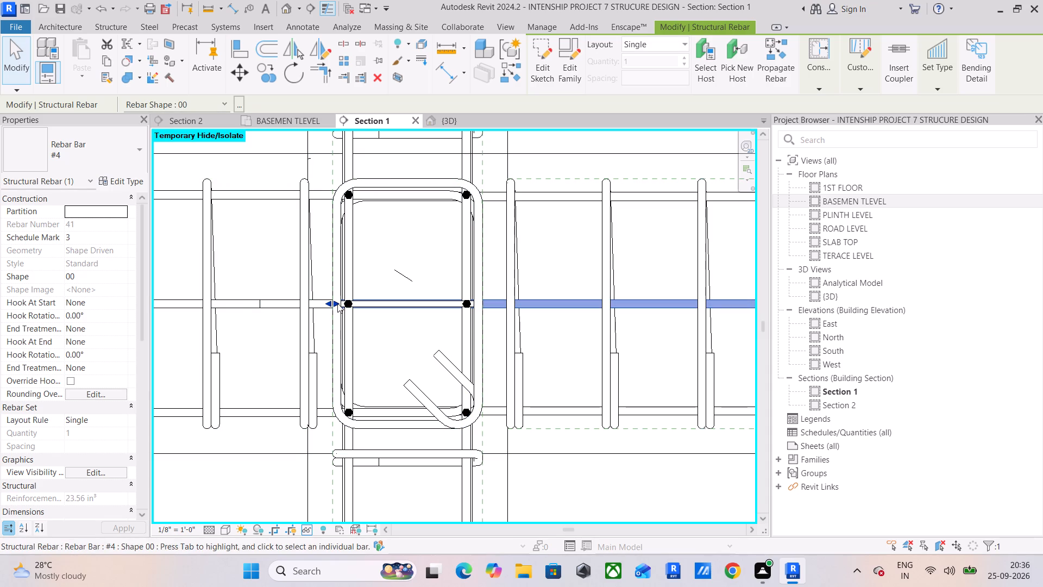
left_click_drag(337, 303, 549, 311)
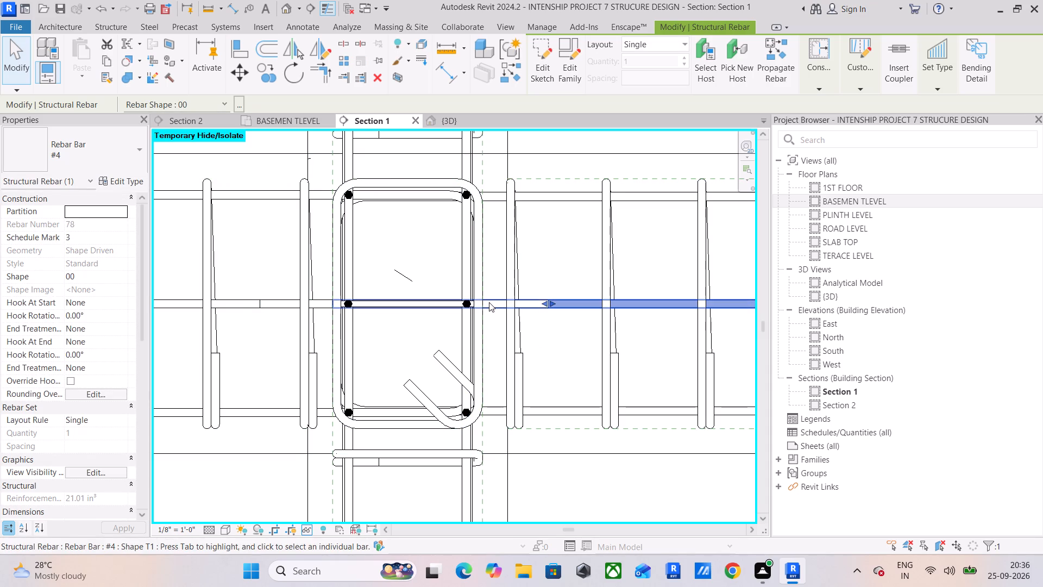
left_click(489, 302)
left_click(380, 304)
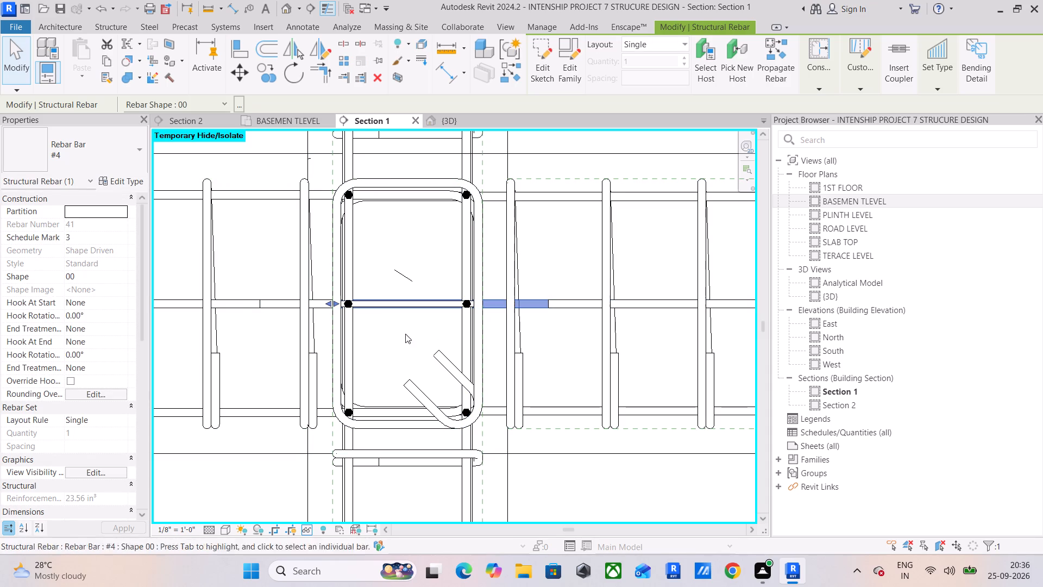
left_click_drag(336, 304, 491, 315)
Delete the two overlapping #3 straight bars crossing the joint at mid-height.
left_click(388, 326)
left_click(394, 302)
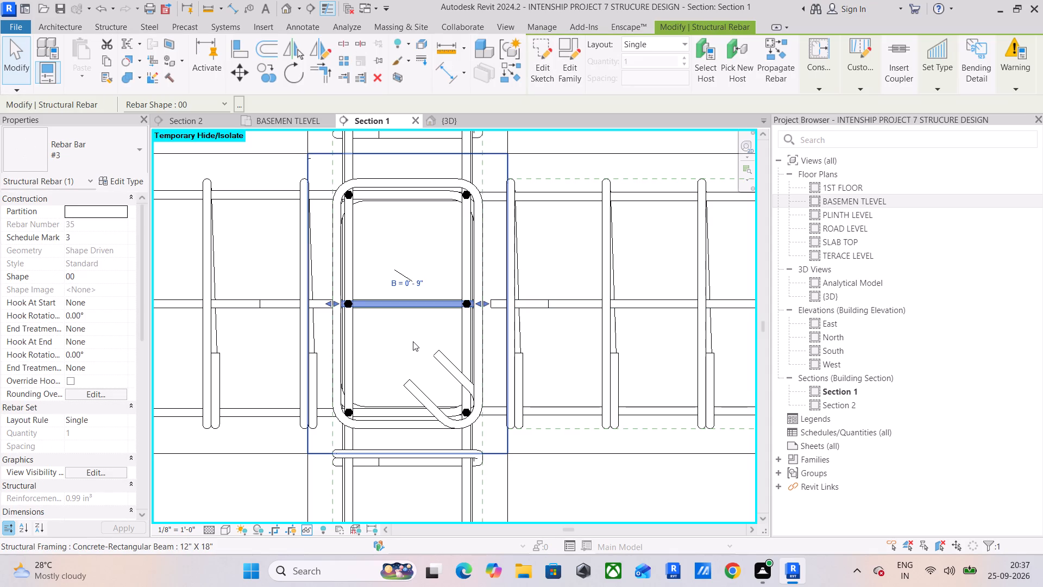
key("Delete")
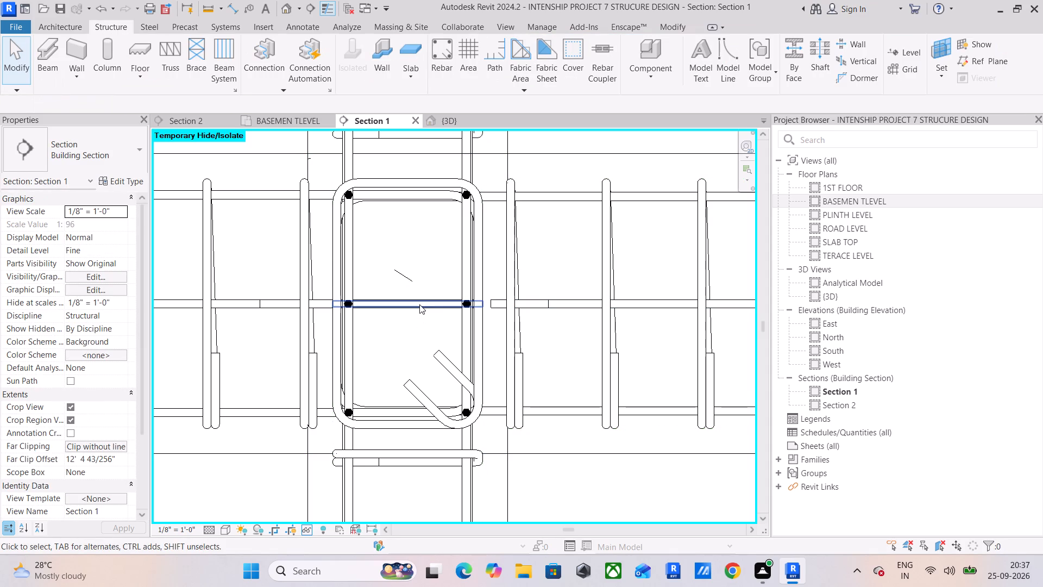
left_click(419, 304)
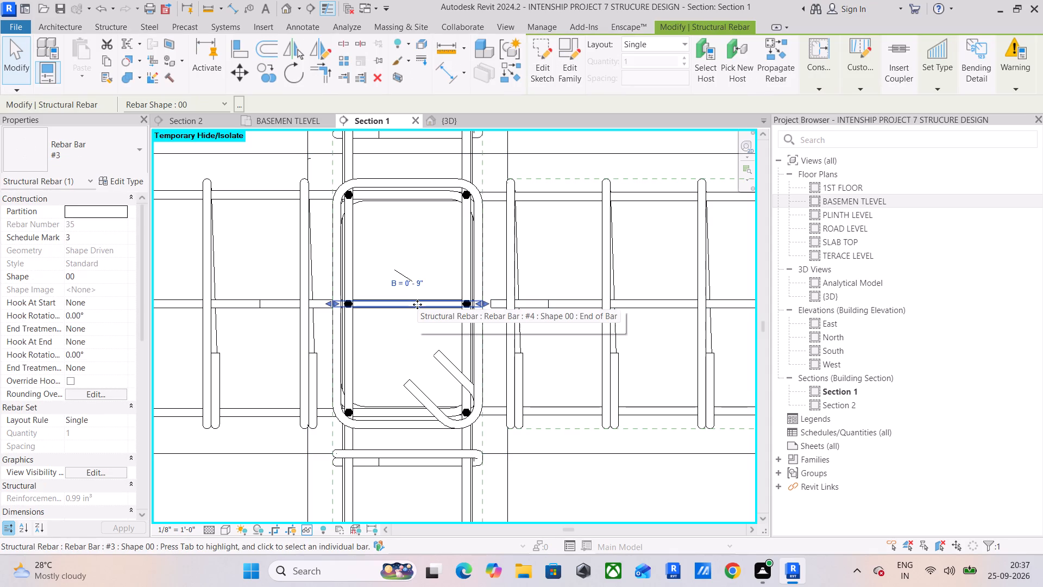
key("Delete")
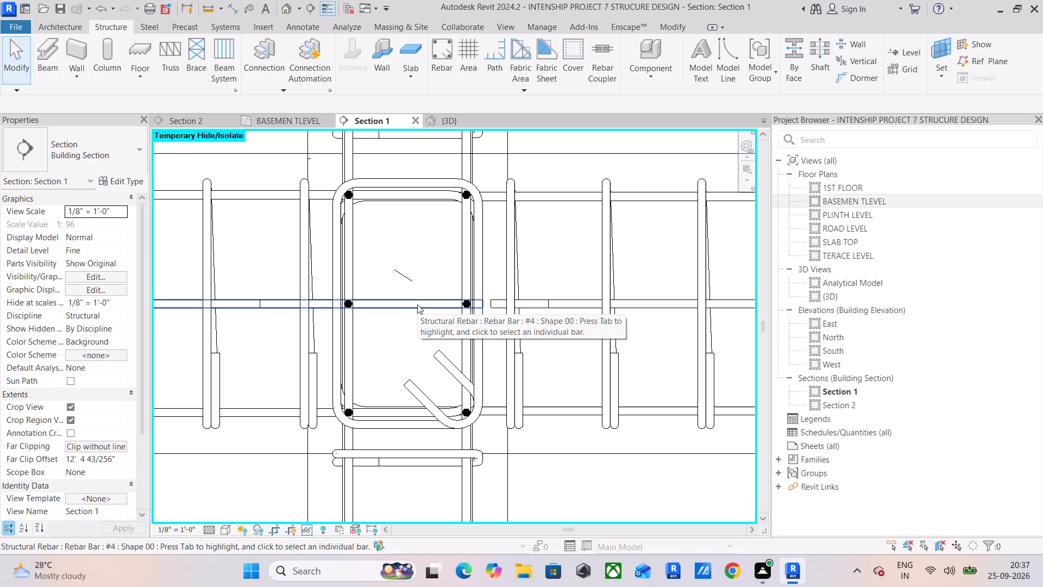
Extend the left-hand beam's shortened mid-height #4 bar back through the joint, with its end at the joint stirrup's far side.
left_click(252, 307)
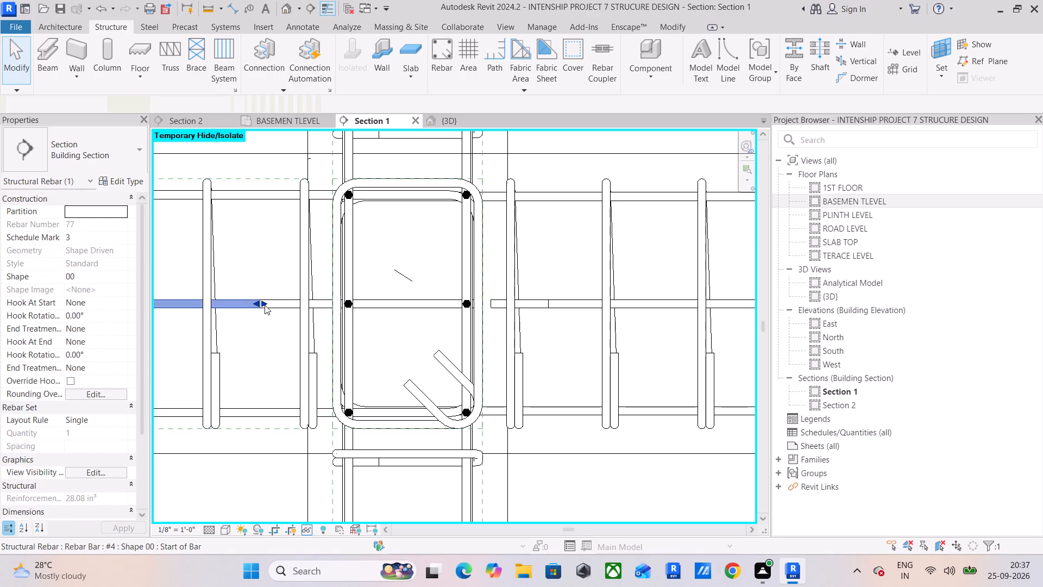
left_click_drag(265, 304, 472, 312)
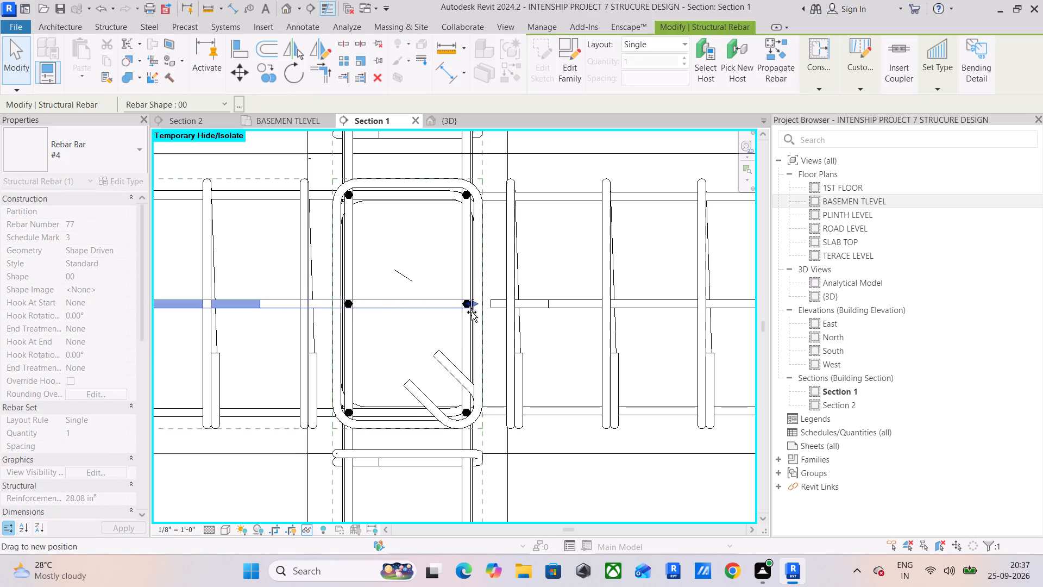
left_click_drag(472, 312, 482, 314)
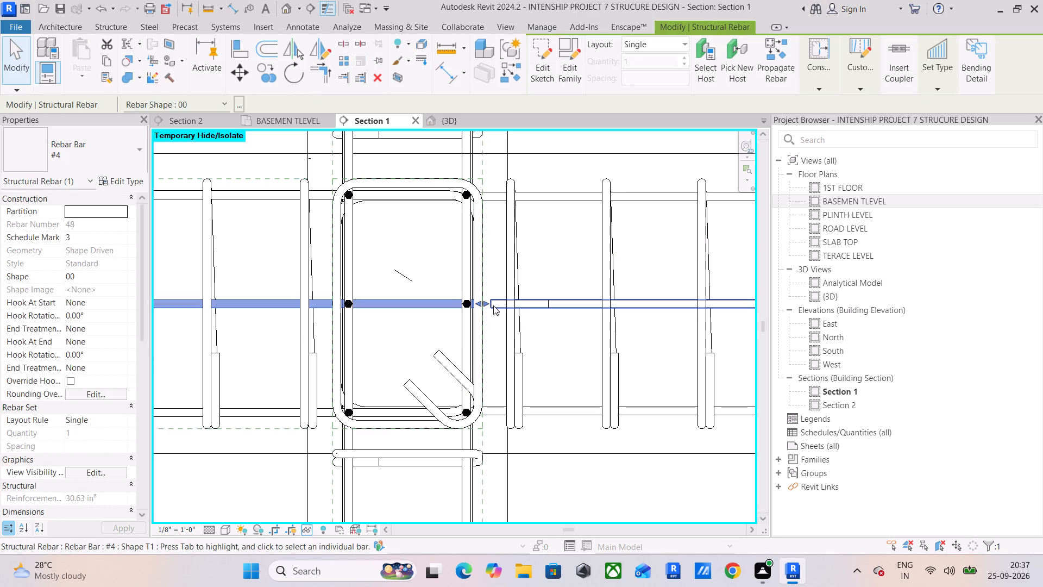
left_click(493, 307)
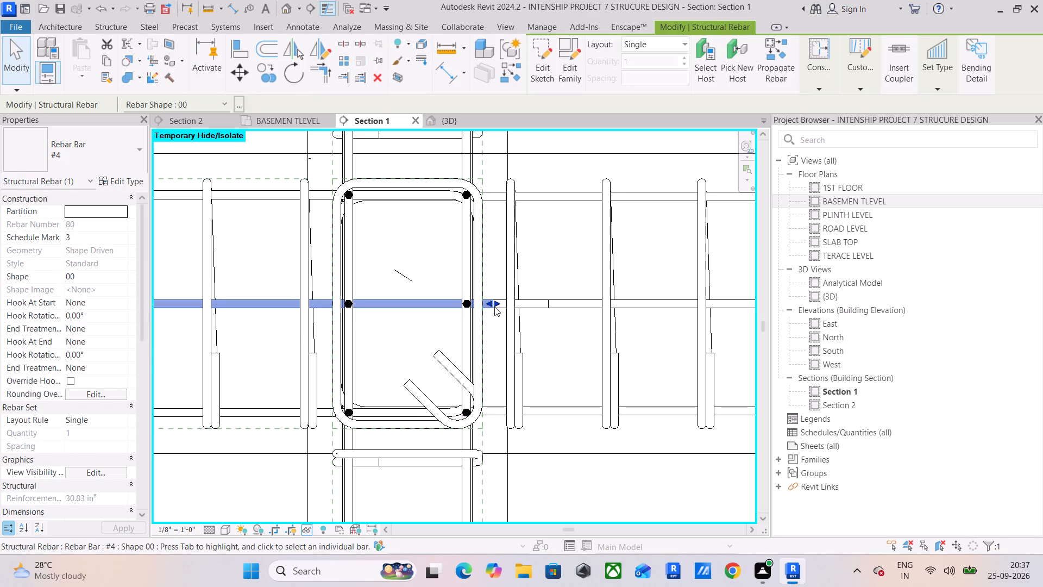
left_click_drag(486, 303, 353, 309)
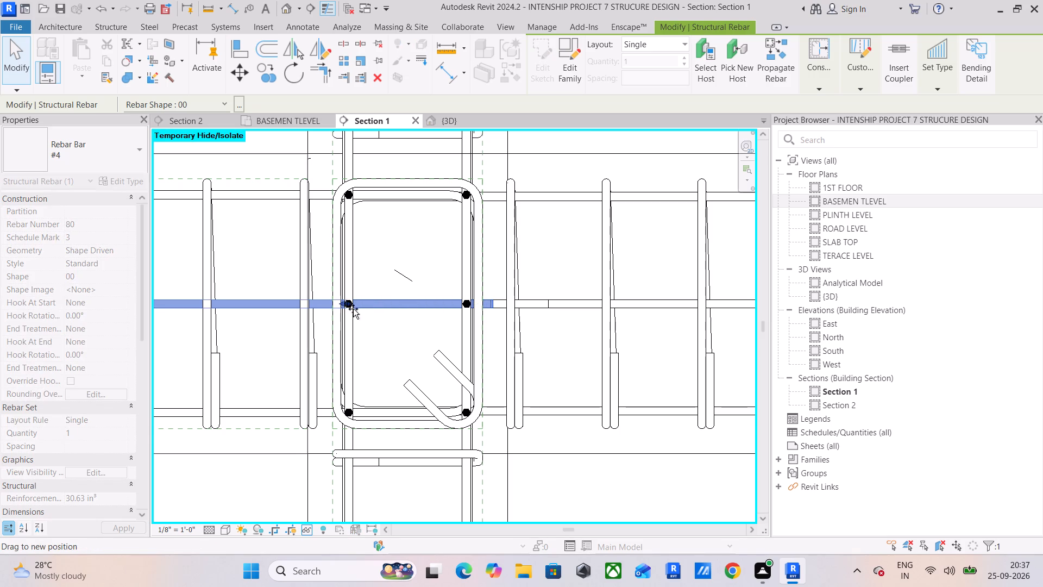
left_click_drag(353, 309, 487, 317)
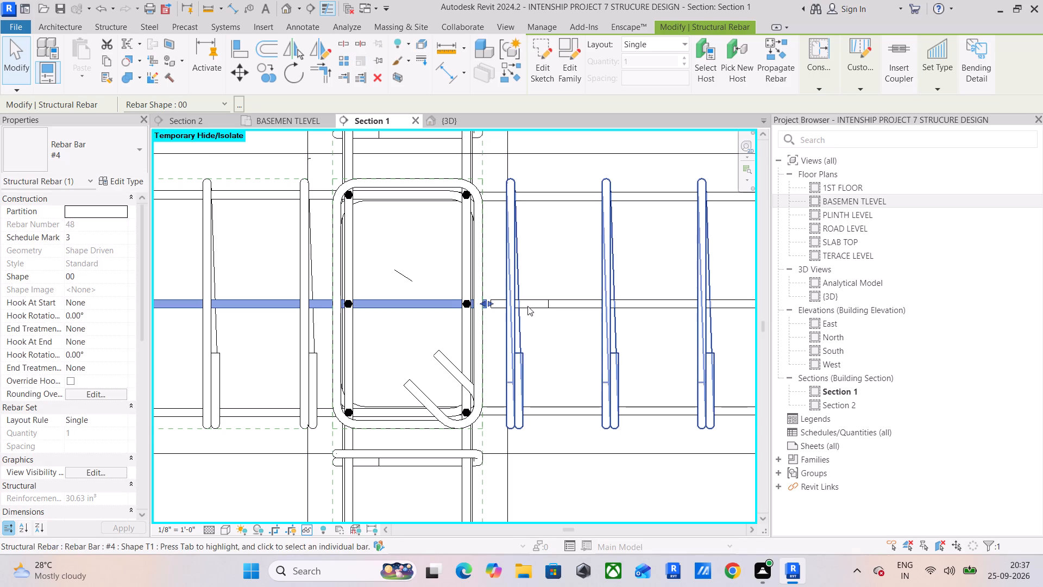
scroll(532, 302, "up", 4)
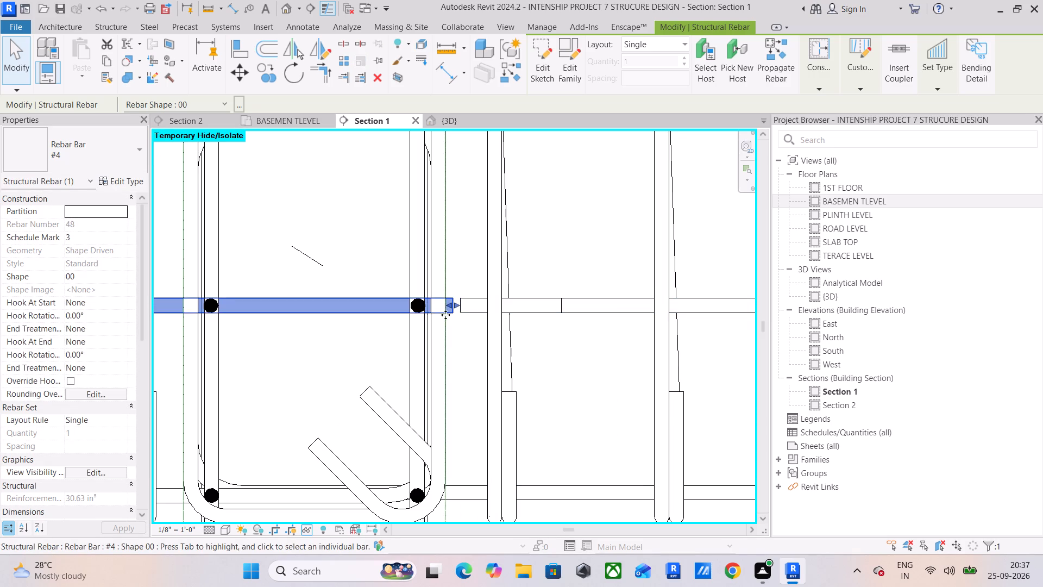
left_click_drag(457, 310, 449, 311)
Extend one shortened mid-height #4 bar of the right-hand beam back through the joint to the stirrup's opposite side.
left_click(468, 310)
left_click_drag(460, 305, 222, 318)
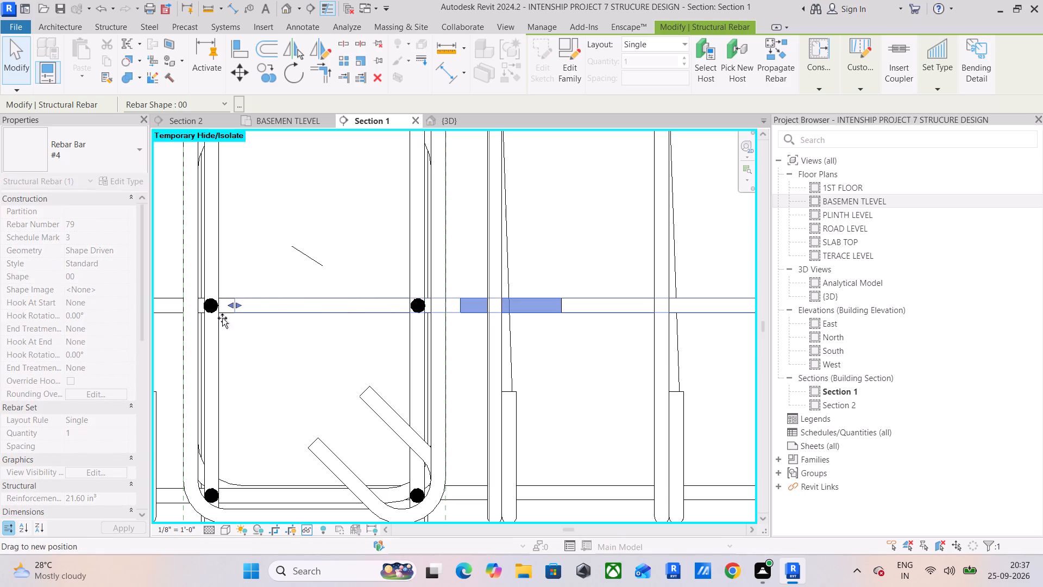
left_click_drag(222, 318, 186, 314)
Select the left-hand beam's mid-height #4 bar at the joint and check where its end sits.
middle_click_drag(290, 342, 374, 359)
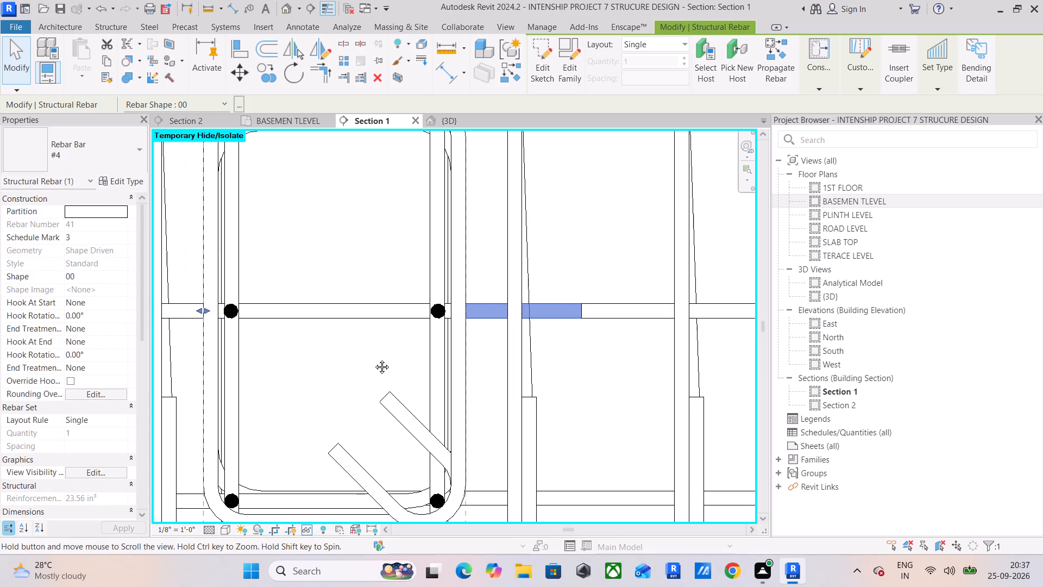
middle_click_drag(374, 359, 454, 359)
scroll(272, 325, "down", 4)
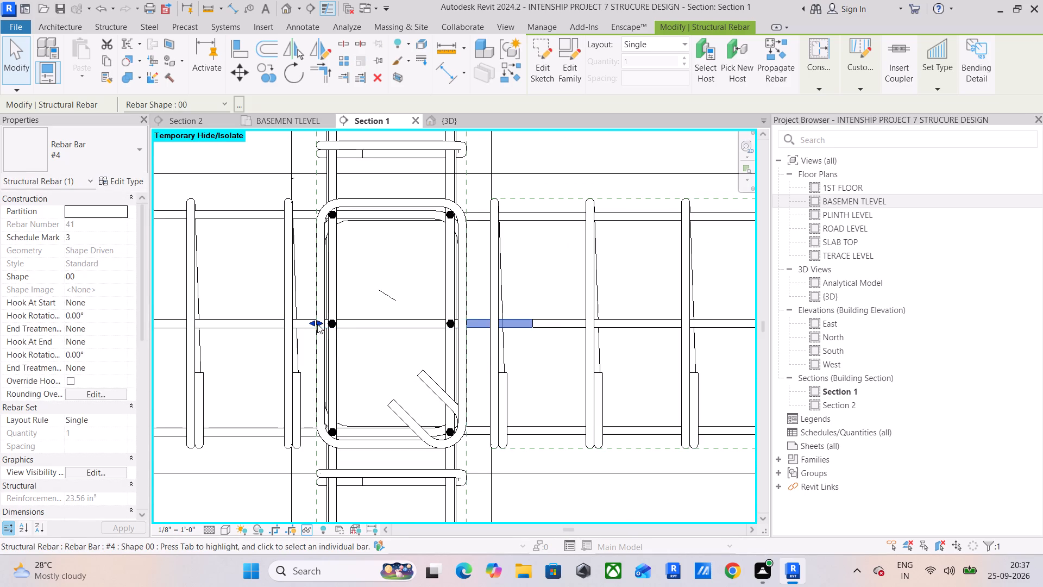
scroll(317, 324, "up", 5)
left_click(294, 268)
left_click(205, 321)
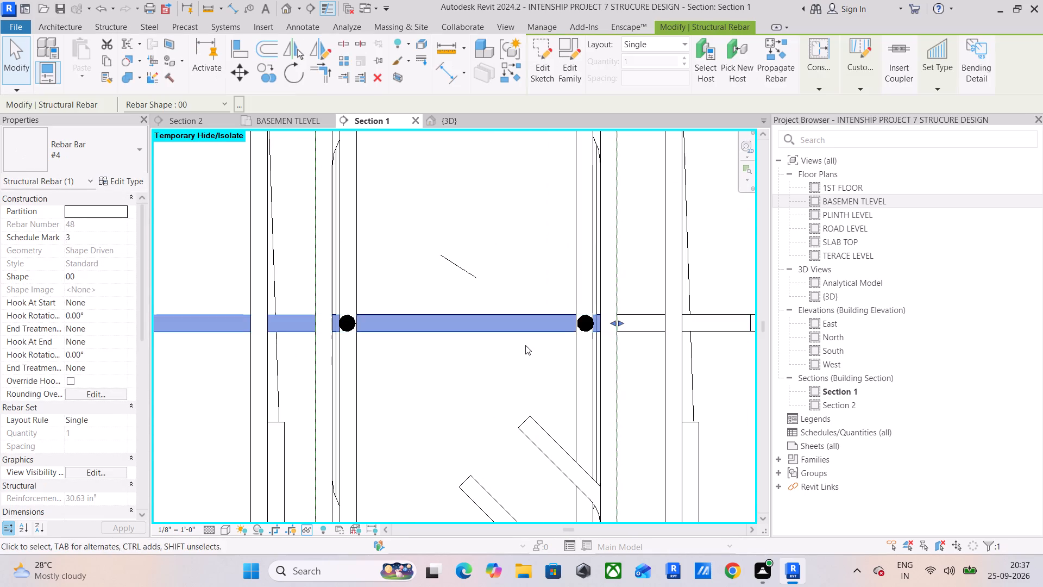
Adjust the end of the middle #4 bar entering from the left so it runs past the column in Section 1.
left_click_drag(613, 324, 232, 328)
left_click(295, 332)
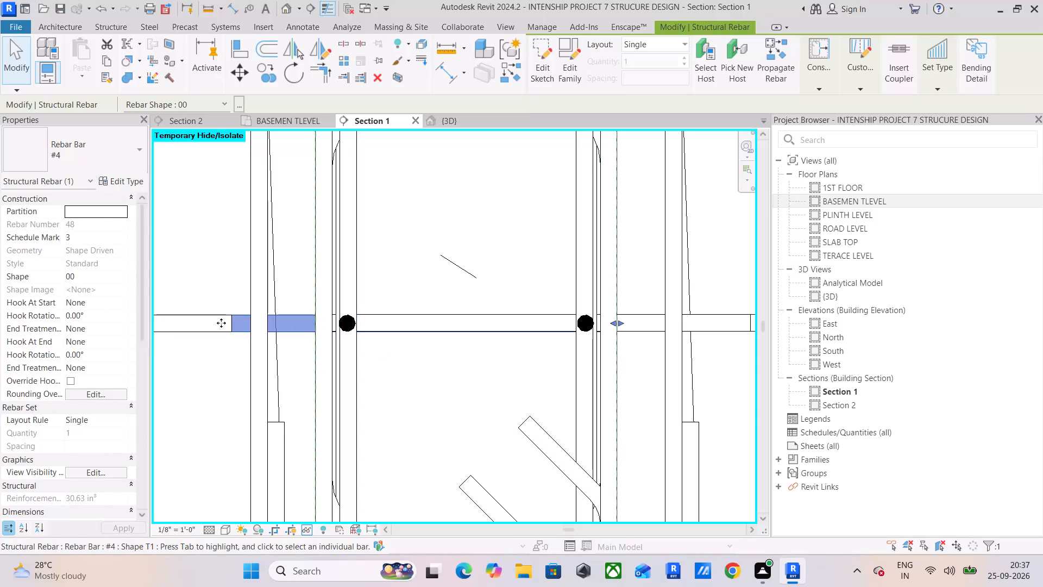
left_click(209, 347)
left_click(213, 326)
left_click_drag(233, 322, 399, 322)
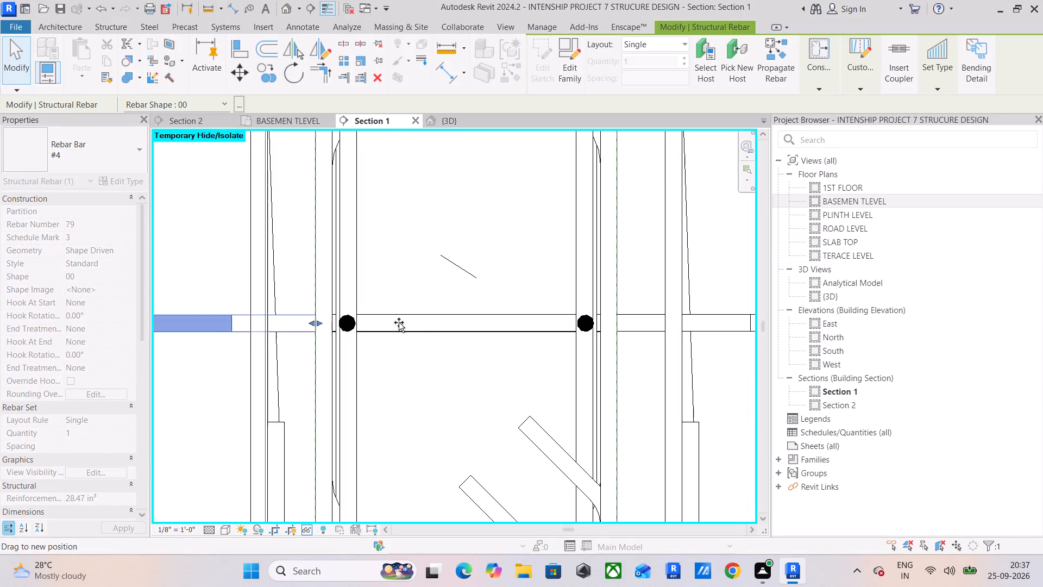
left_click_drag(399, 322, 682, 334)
Extend the middle #4 bar on the right side through the column to the cover line on its opposite side.
middle_click_drag(682, 354, 457, 373)
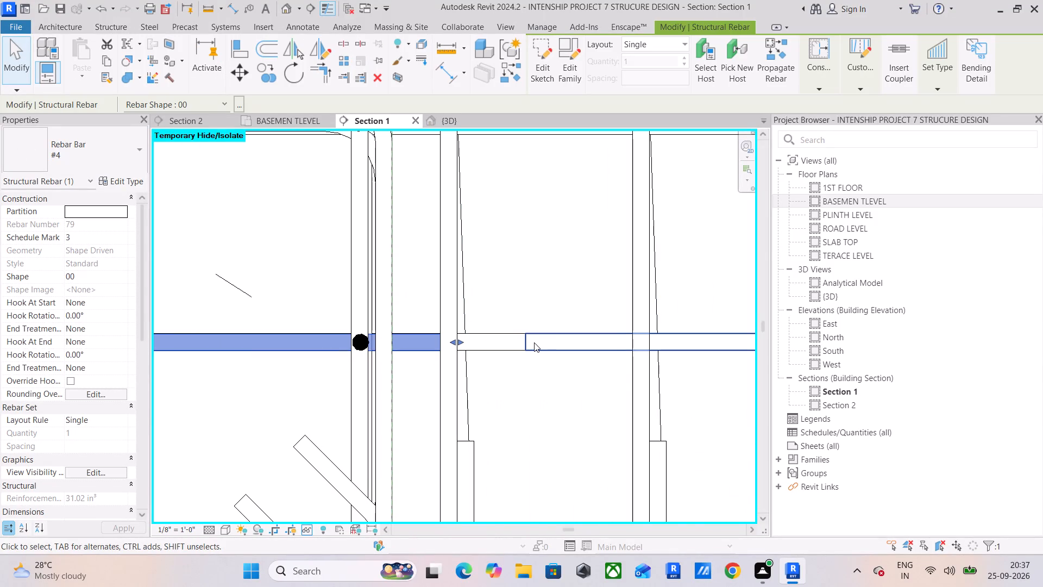
left_click(534, 342)
left_click_drag(518, 340, 233, 344)
scroll(233, 344, "down", 3)
middle_click_drag(238, 347, 298, 361)
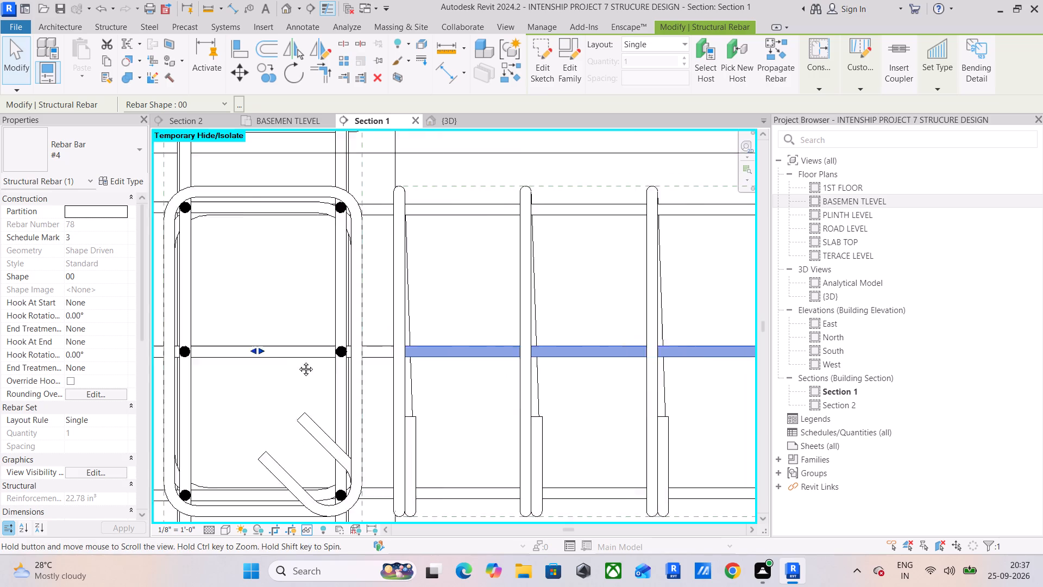
middle_click_drag(298, 361, 421, 353)
left_click_drag(410, 347, 310, 348)
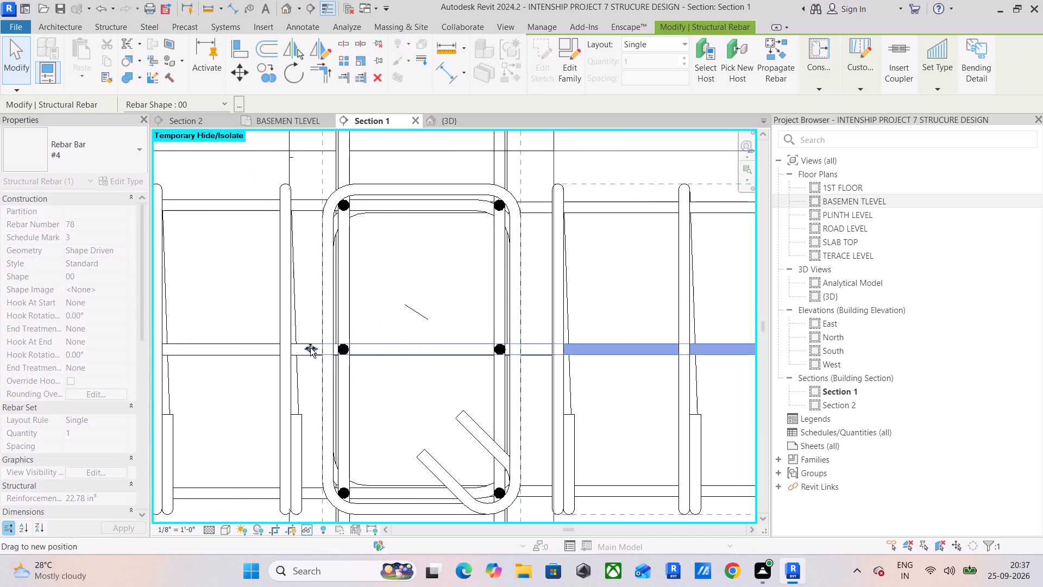
left_click_drag(310, 348, 328, 352)
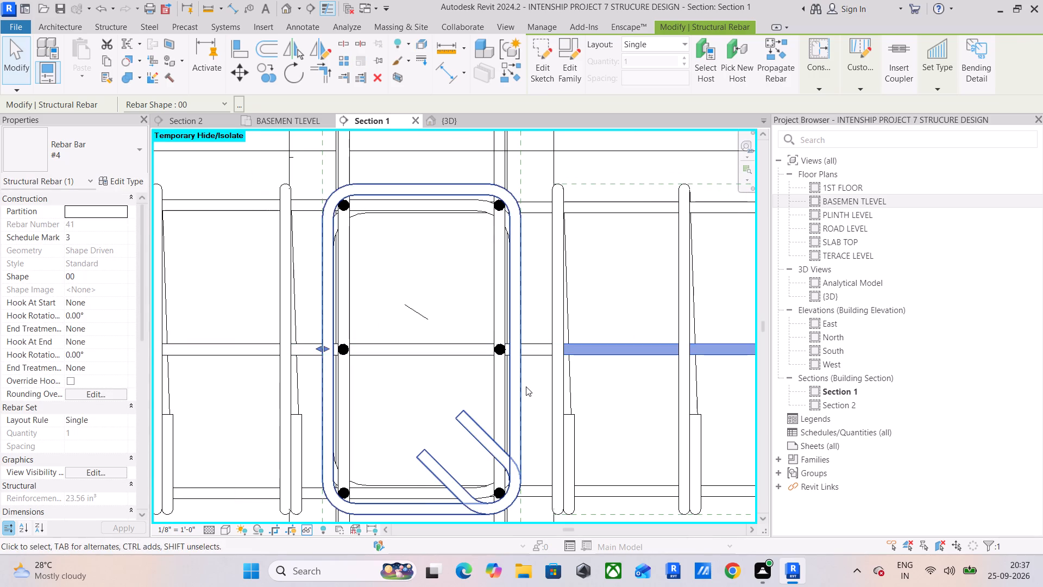
left_click(526, 386)
Shorten the left-side middle #4 bar so it ends at the column's far cover line.
left_click(238, 348)
scroll(546, 352, "up", 4)
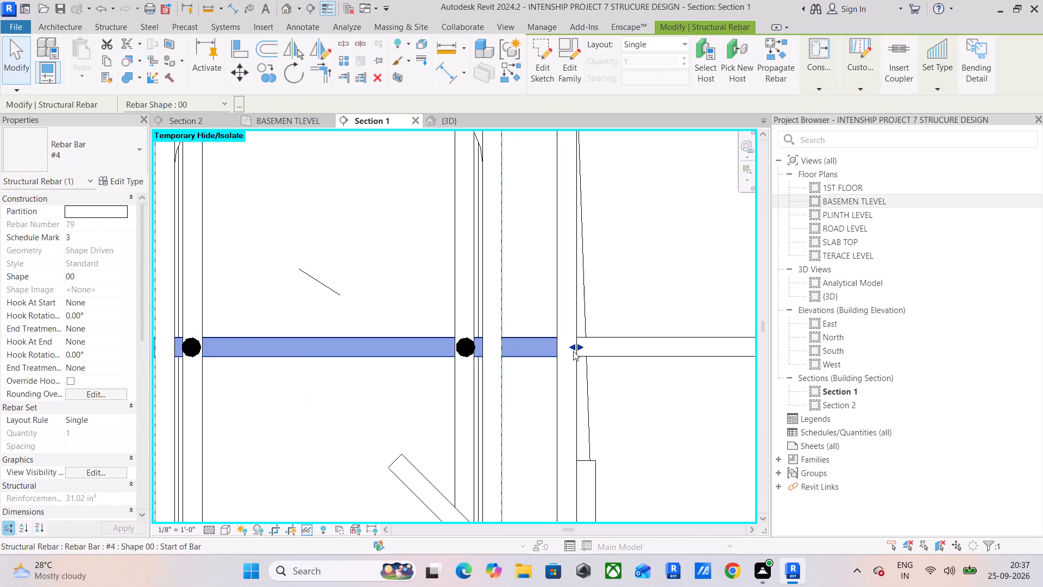
left_click_drag(573, 347, 498, 358)
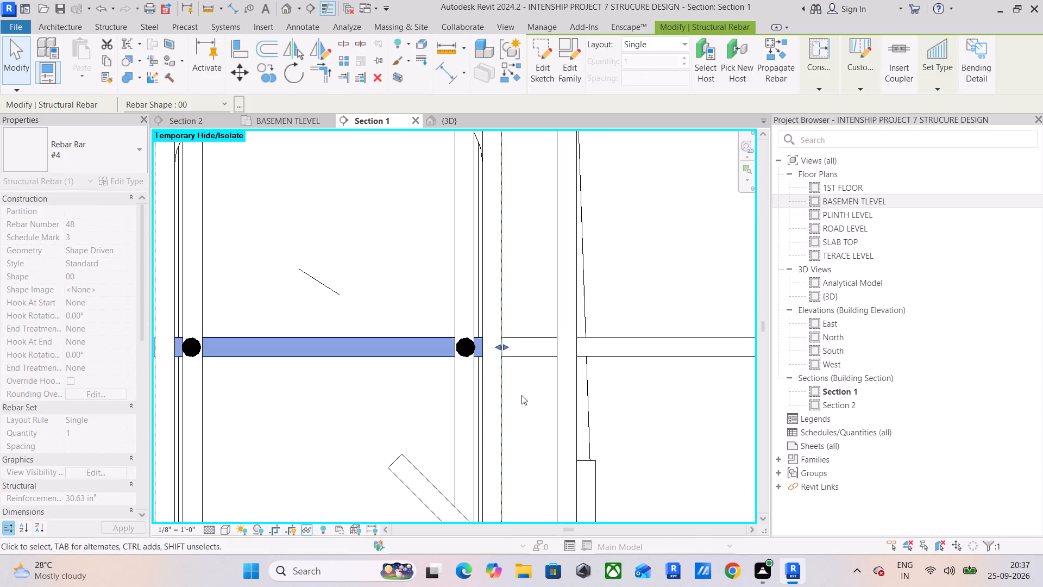
left_click(521, 395)
In the 3D view, select the entire structure and list the warnings related to it.
scroll(521, 395, "down", 11)
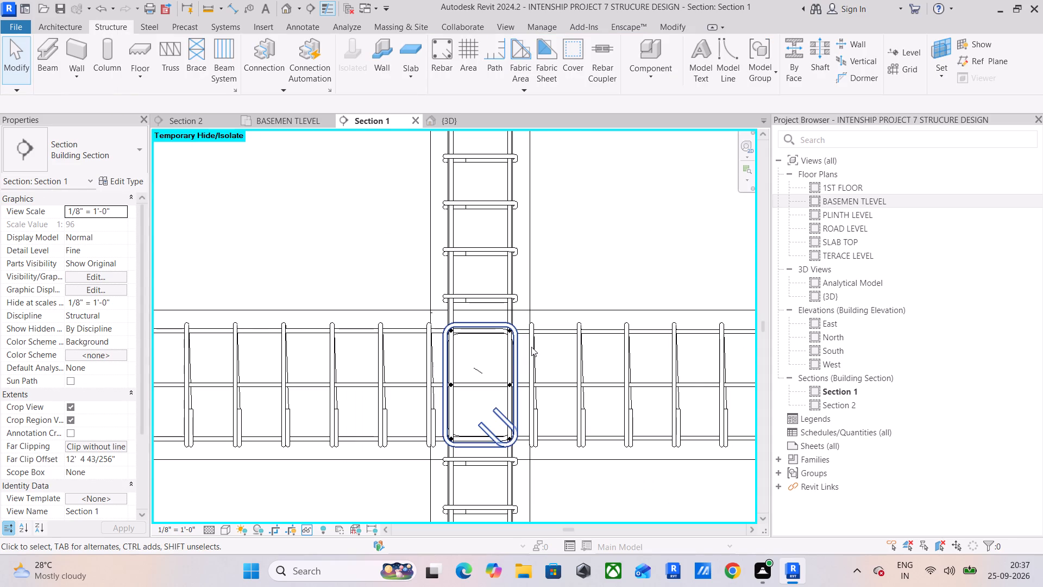
scroll(544, 317, "down", 4)
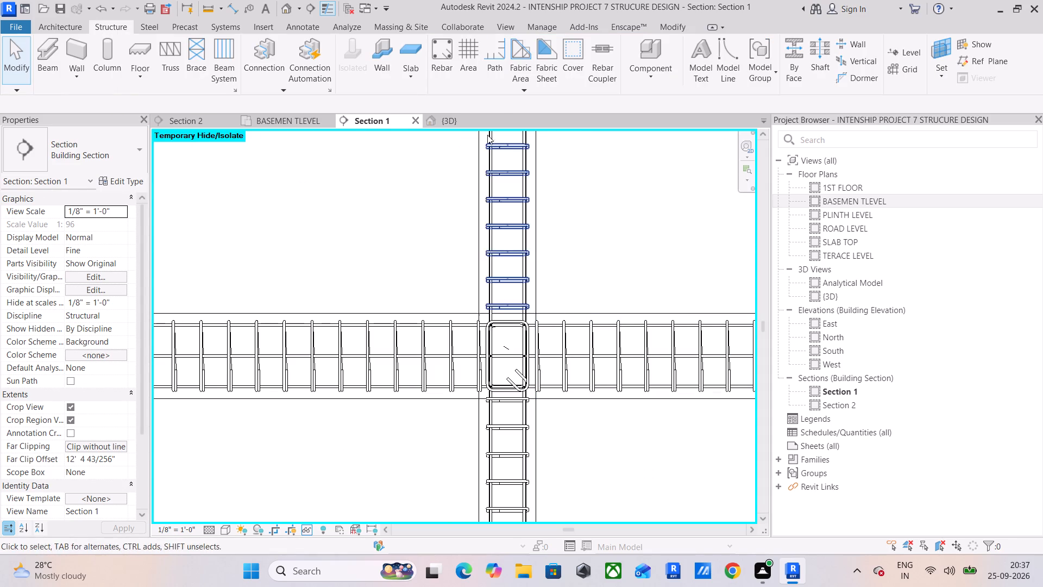
left_click(468, 122)
scroll(562, 284, "down", 16)
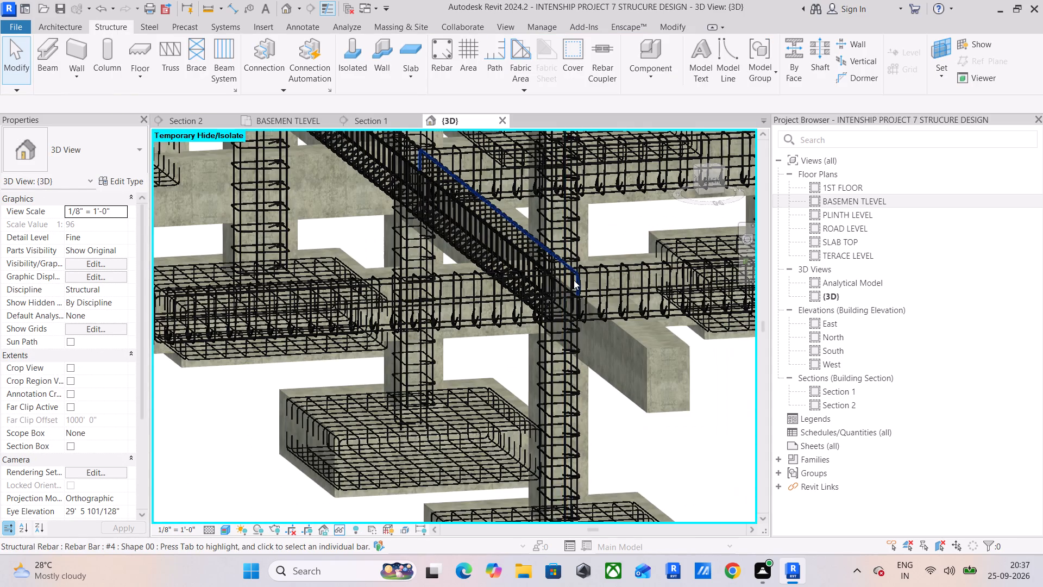
middle_click_drag(574, 280, 529, 354)
scroll(531, 343, "down", 13)
middle_click_drag(542, 323, 448, 420)
scroll(463, 390, "down", 6)
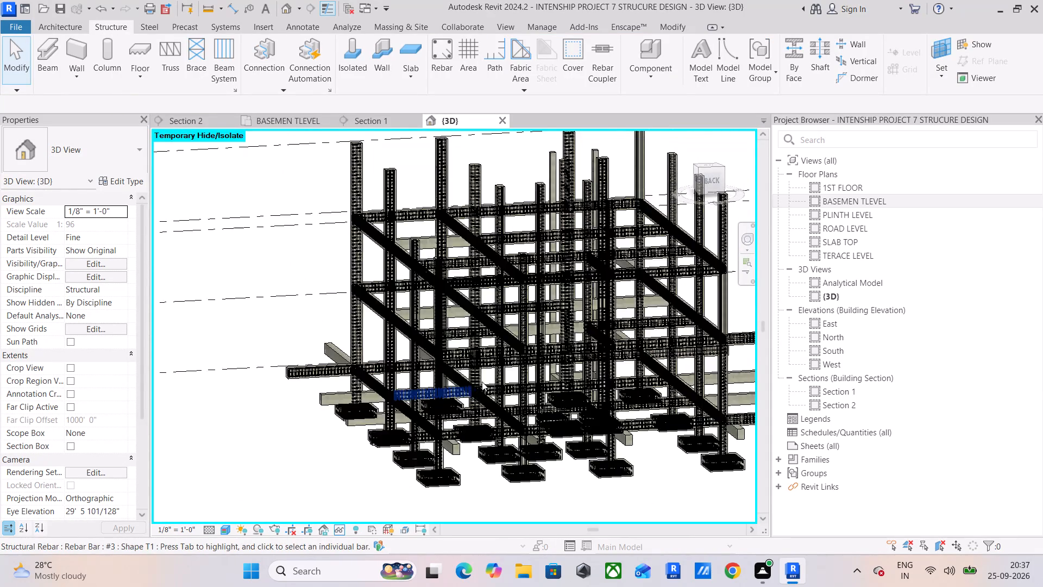
left_click_drag(359, 266, 668, 475)
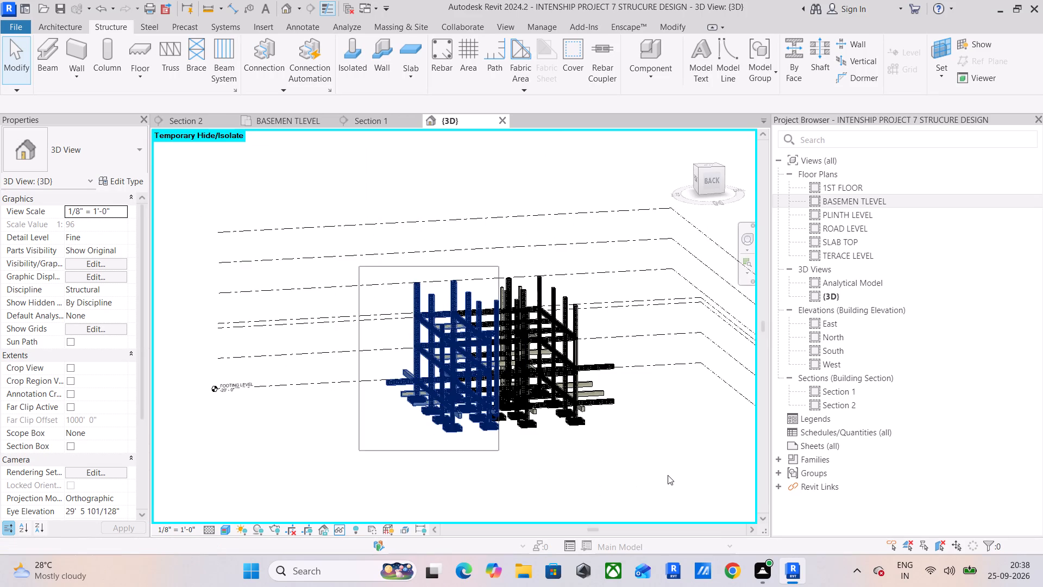
left_click_drag(668, 475, 671, 471)
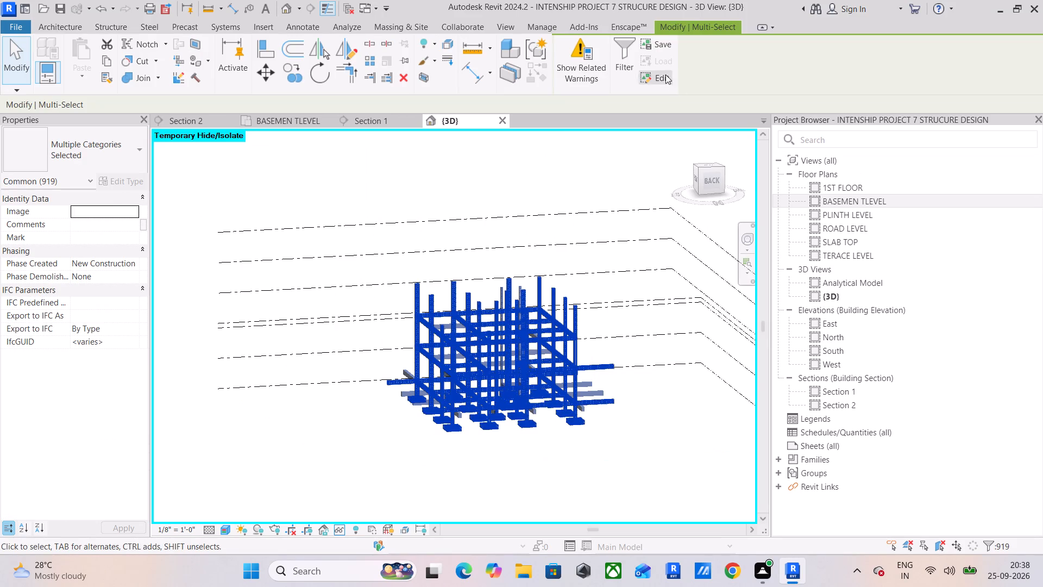
left_click(583, 63)
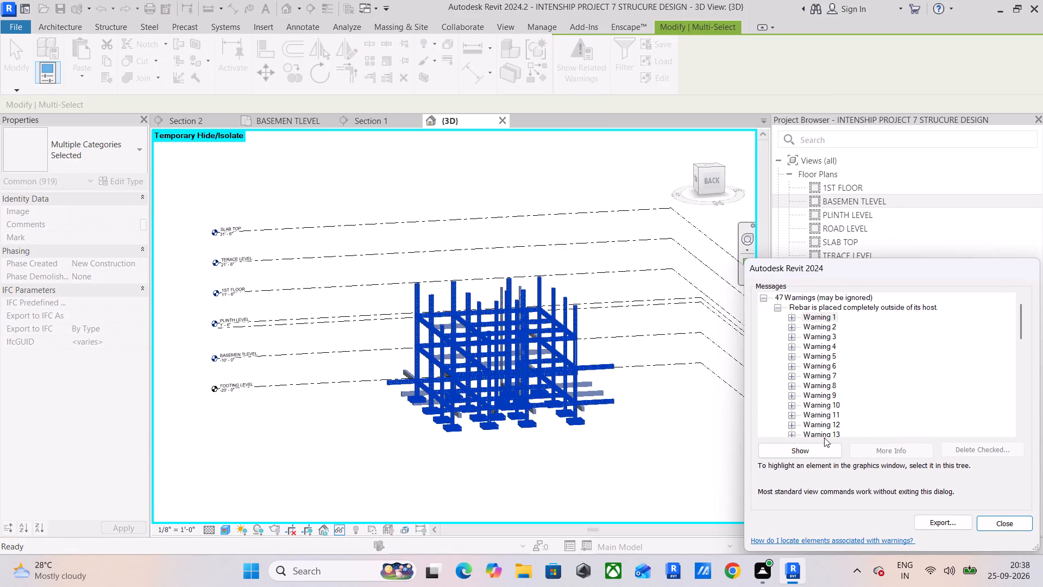
Show and mark the #3 rebar flagged in Warning 1, and examine its location at the beam-column joint.
left_click(819, 451)
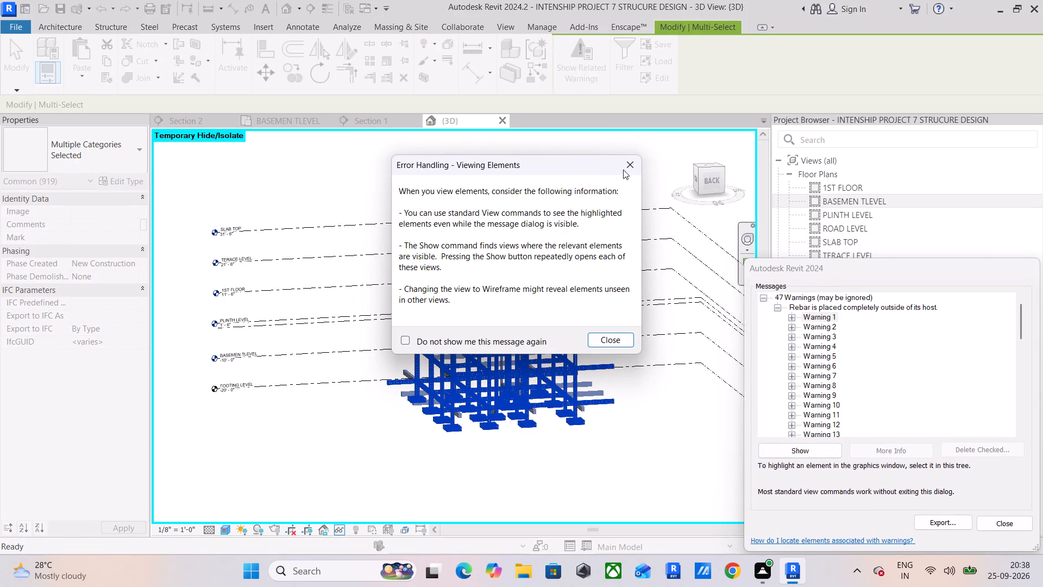
left_click(623, 162)
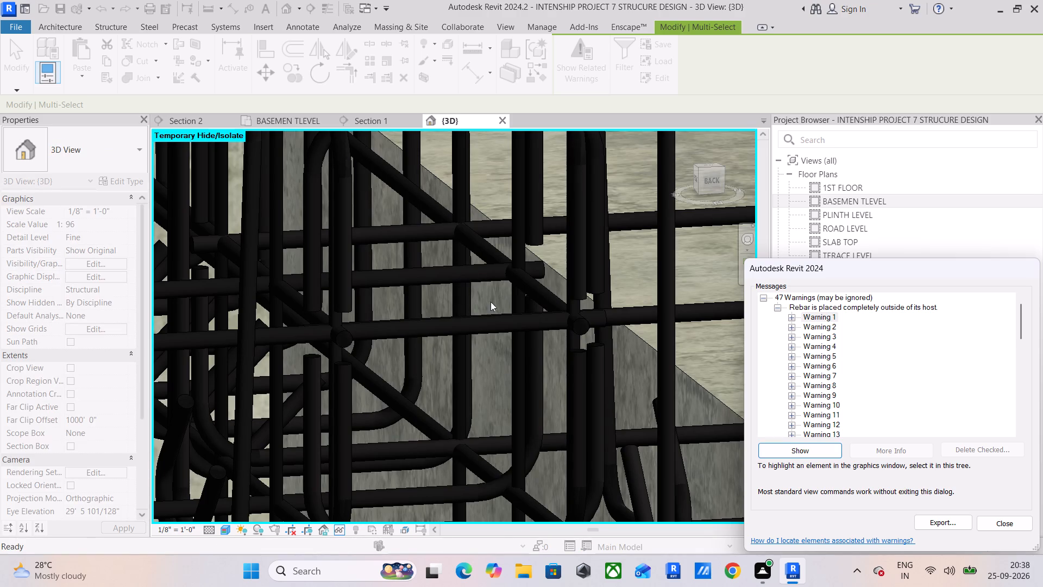
scroll(500, 347, "down", 4)
middle_click_drag(500, 347, 612, 341)
left_click(789, 316)
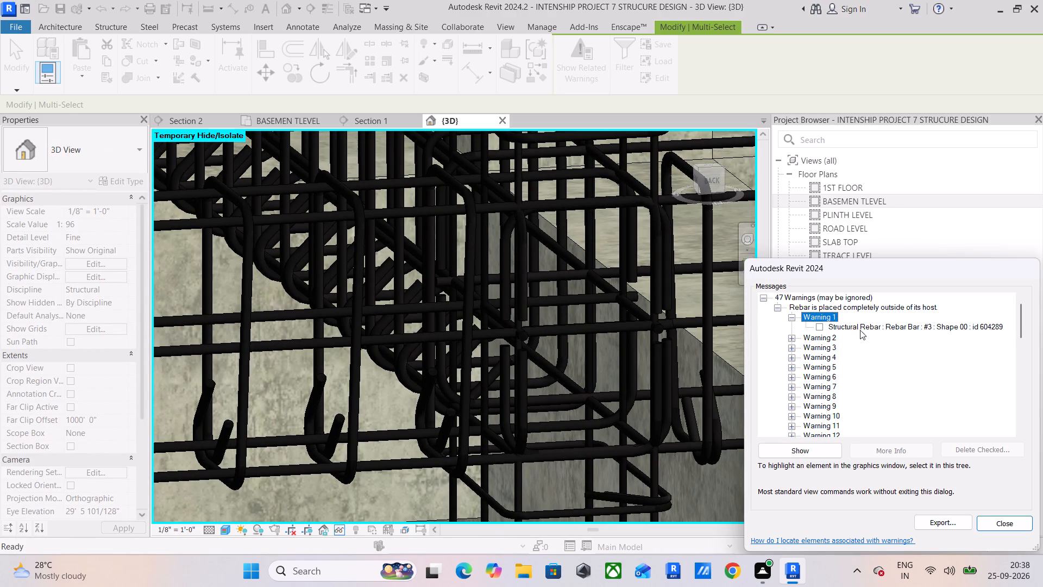
left_click(820, 327)
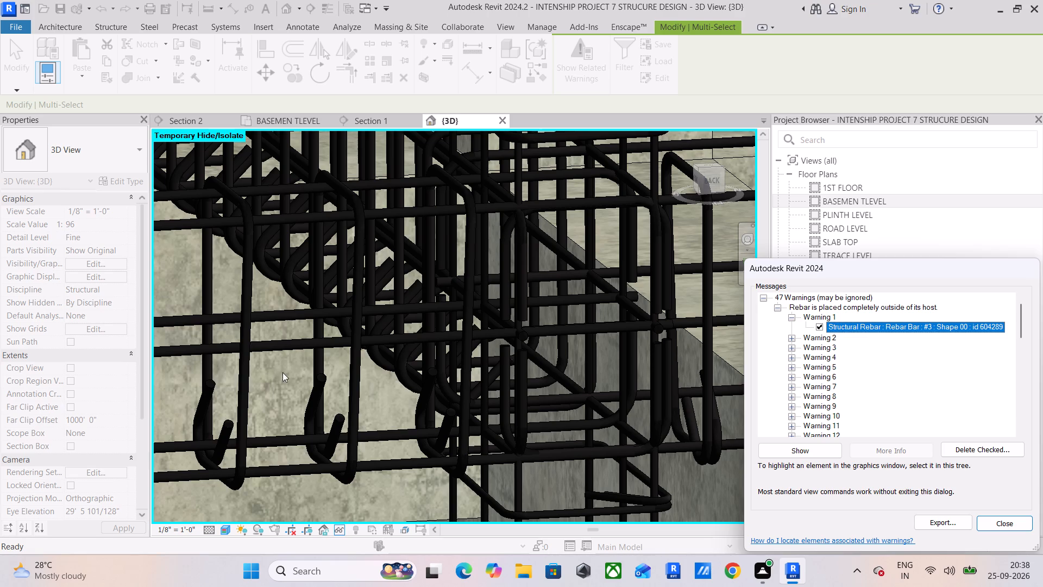
scroll(265, 356, "down", 12)
scroll(303, 351, "up", 5)
scroll(364, 361, "up", 5)
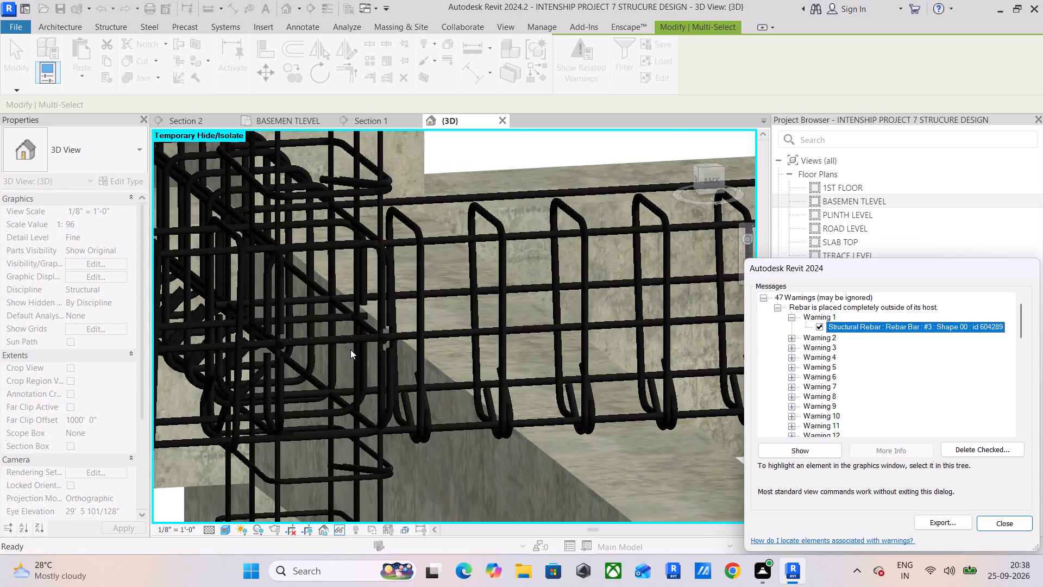
scroll(329, 338, "up", 6)
scroll(350, 356, "down", 11)
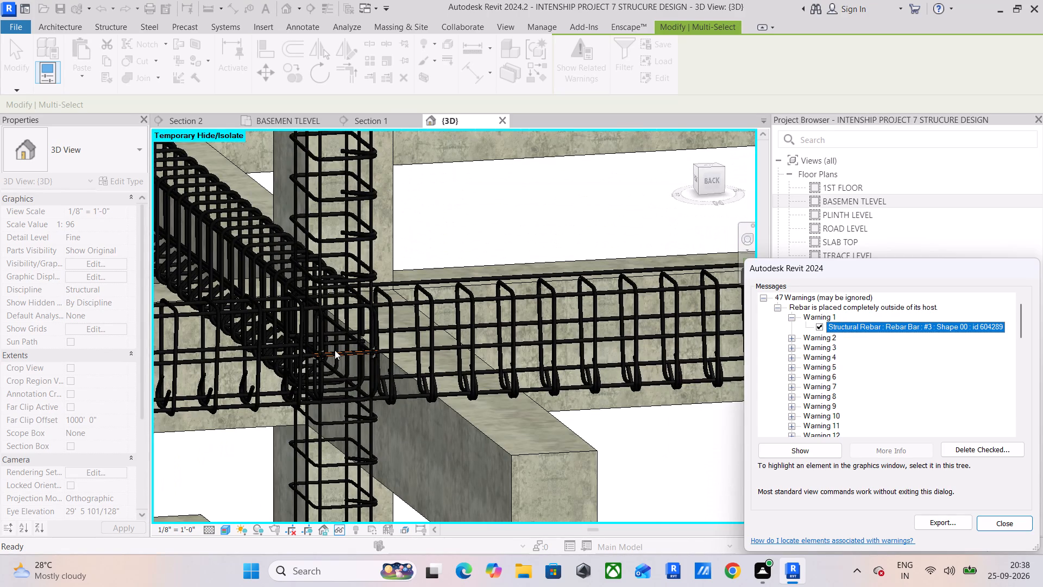
scroll(335, 350, "up", 5)
left_click(336, 355)
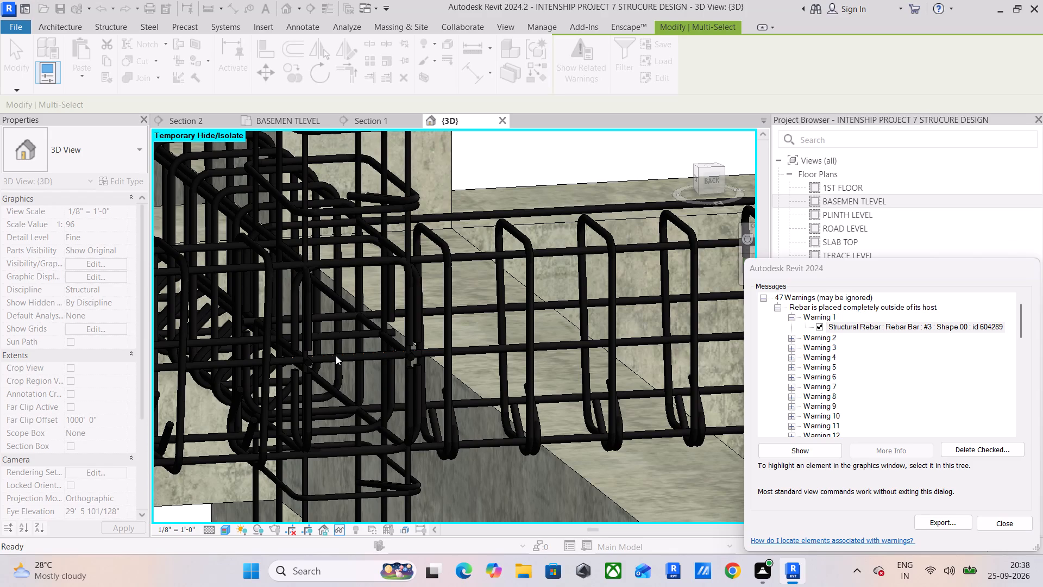
scroll(338, 355, "up", 5)
left_click(338, 355)
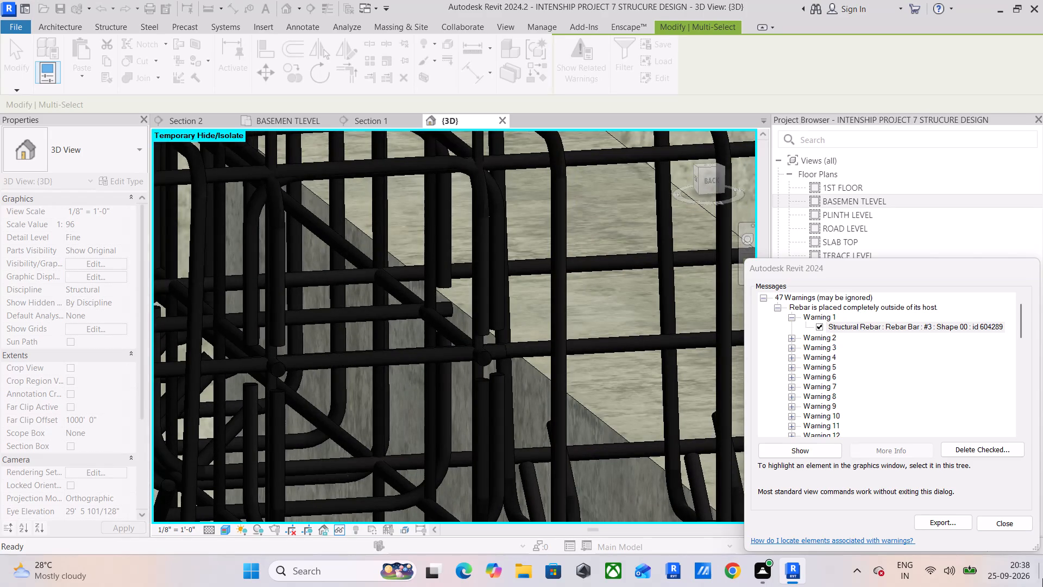
left_click(1010, 526)
Delete the short #3 bar crossing the beam-column joint.
left_click(354, 359)
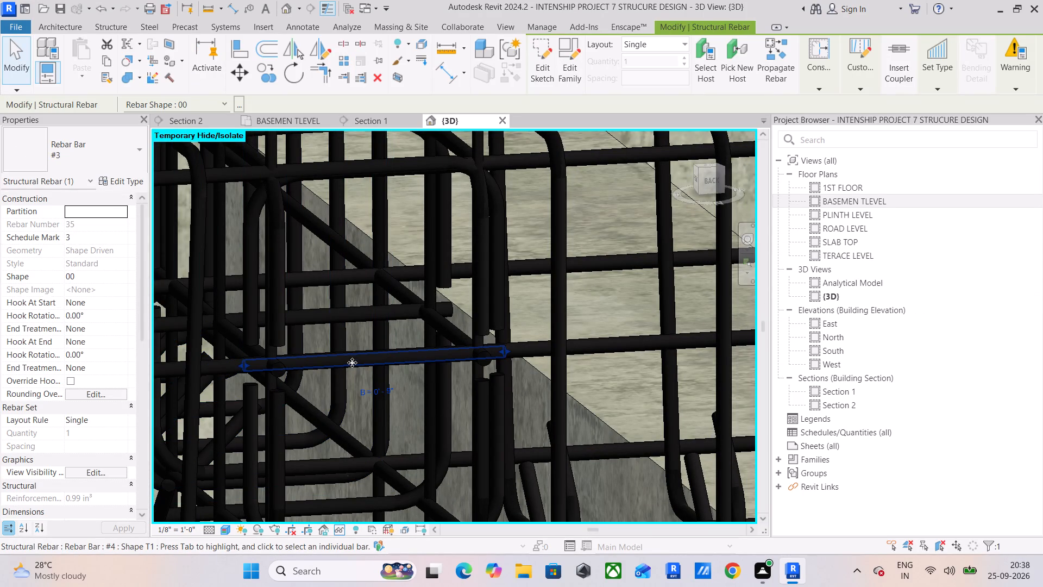
key("Delete")
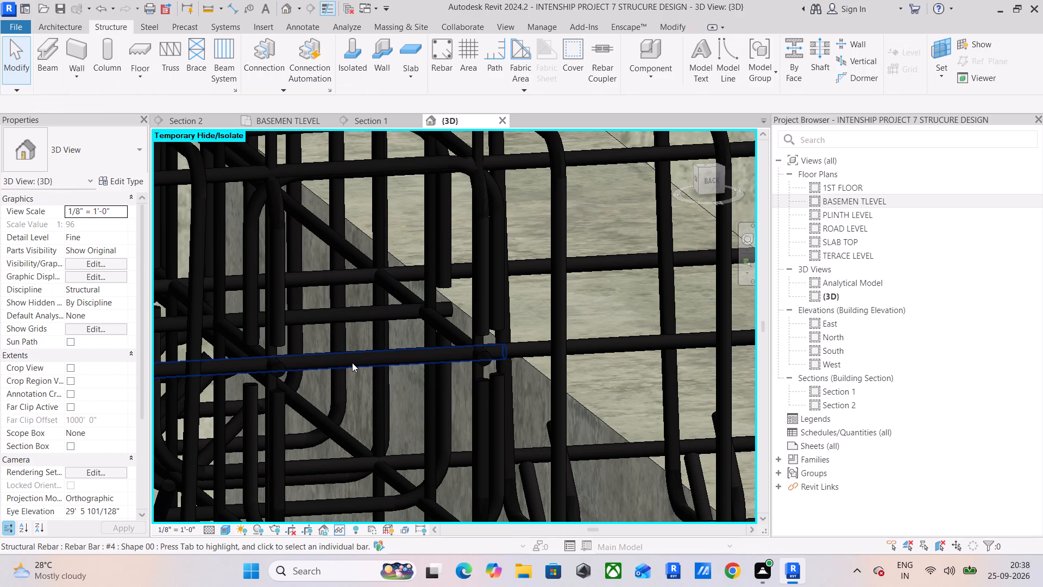
Select the entire structure again in the 3D view and list its remaining related warnings.
scroll(526, 293, "down", 20)
scroll(526, 293, "down", 12)
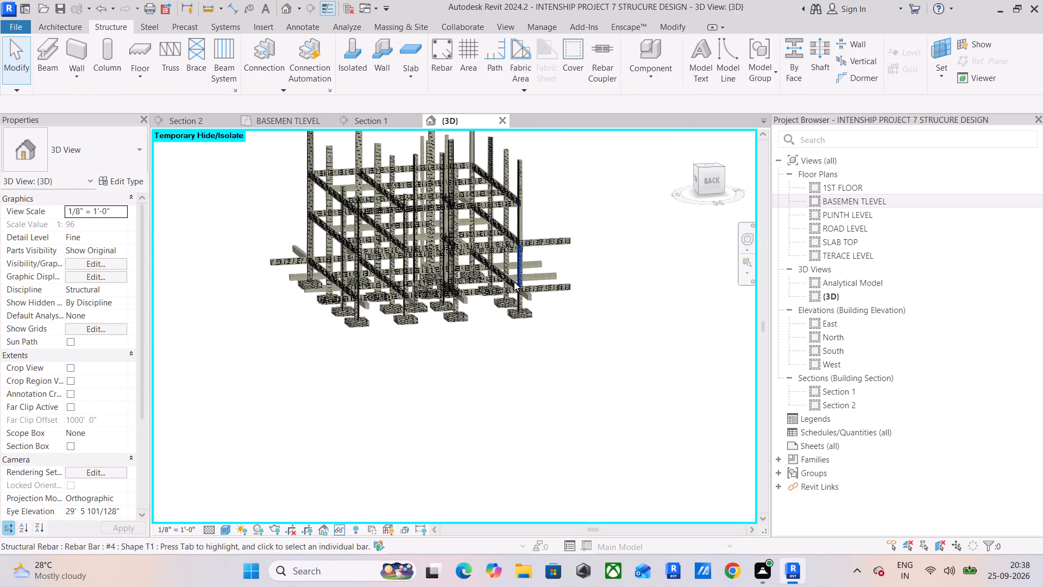
middle_click_drag(514, 284, 522, 405)
left_click_drag(266, 231, 435, 433)
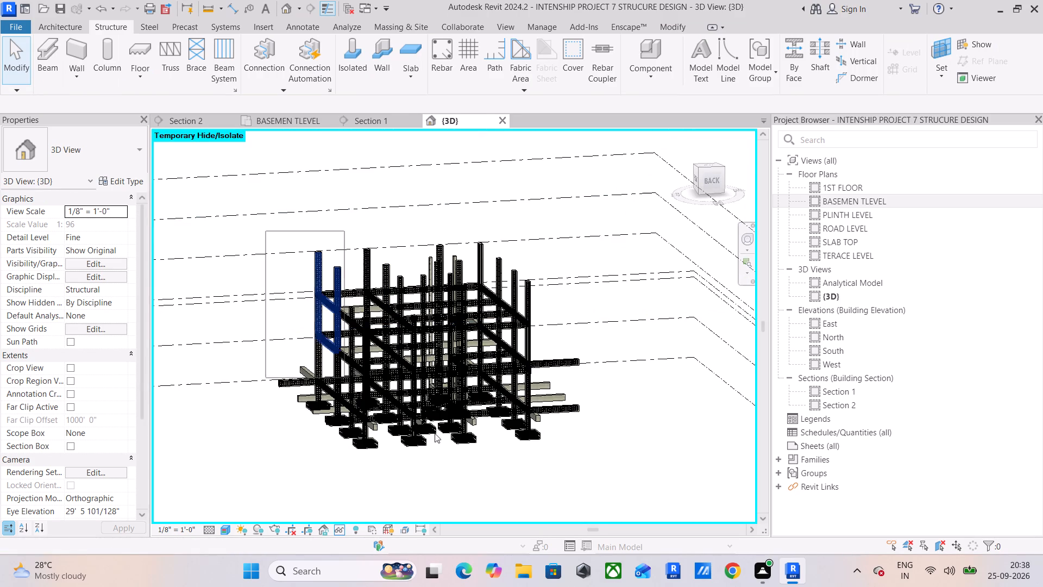
left_click_drag(435, 433, 665, 469)
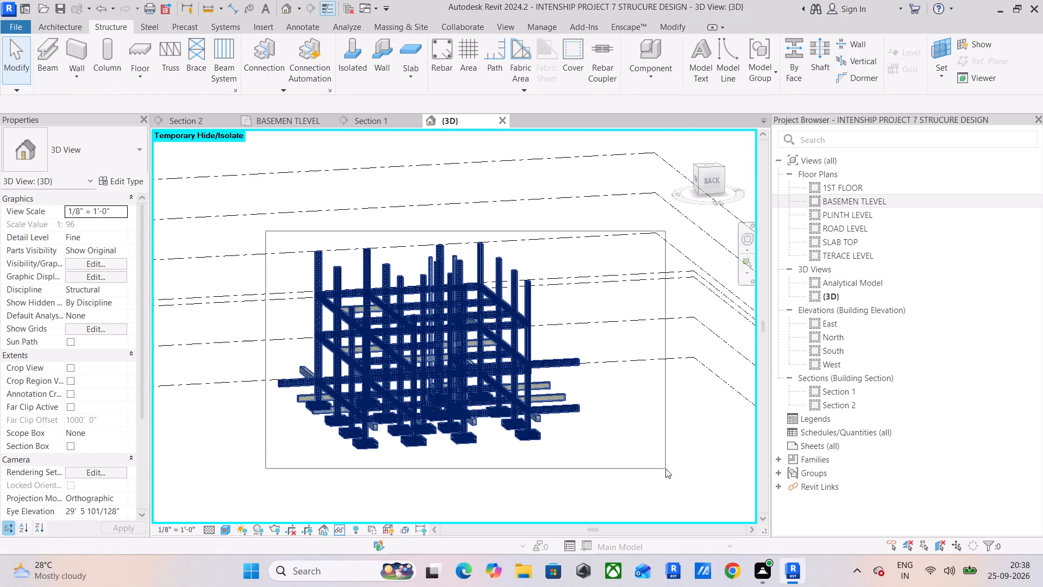
left_click(584, 68)
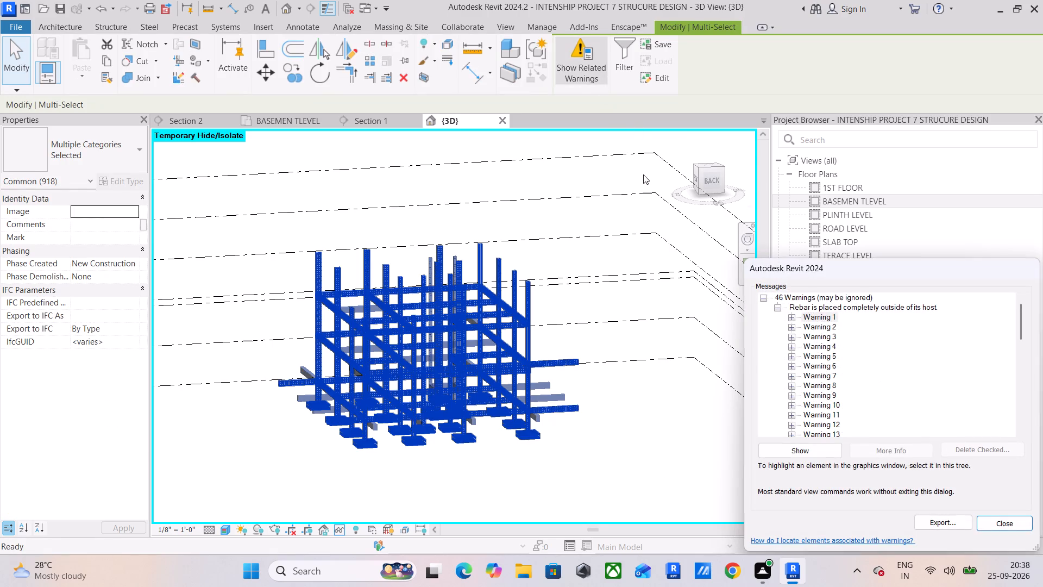
Show and mark the #3 rebar flagged in Warning 1, examine its location among the joint bars, and close the warnings list.
left_click(791, 316)
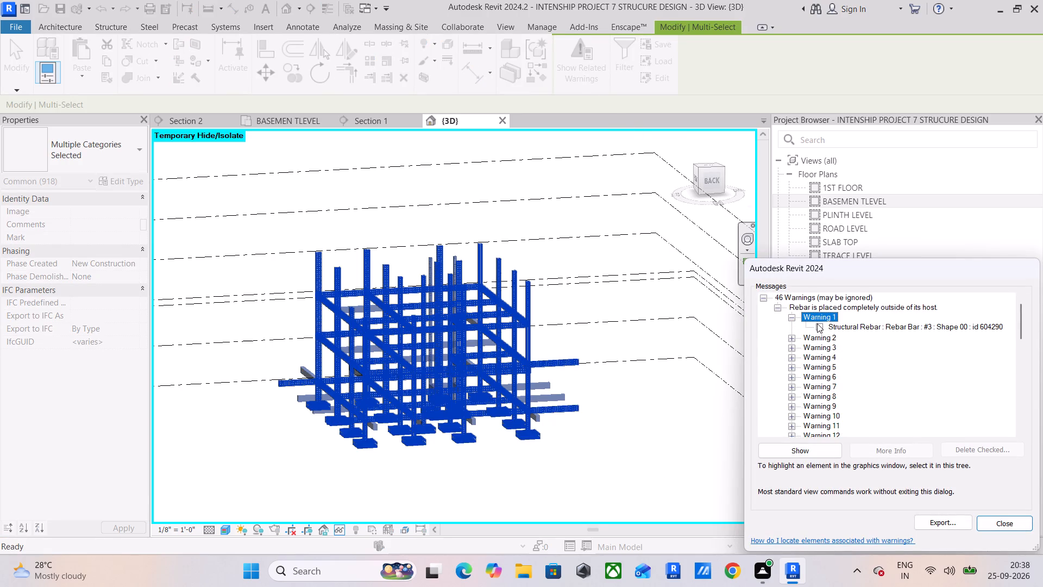
left_click(820, 325)
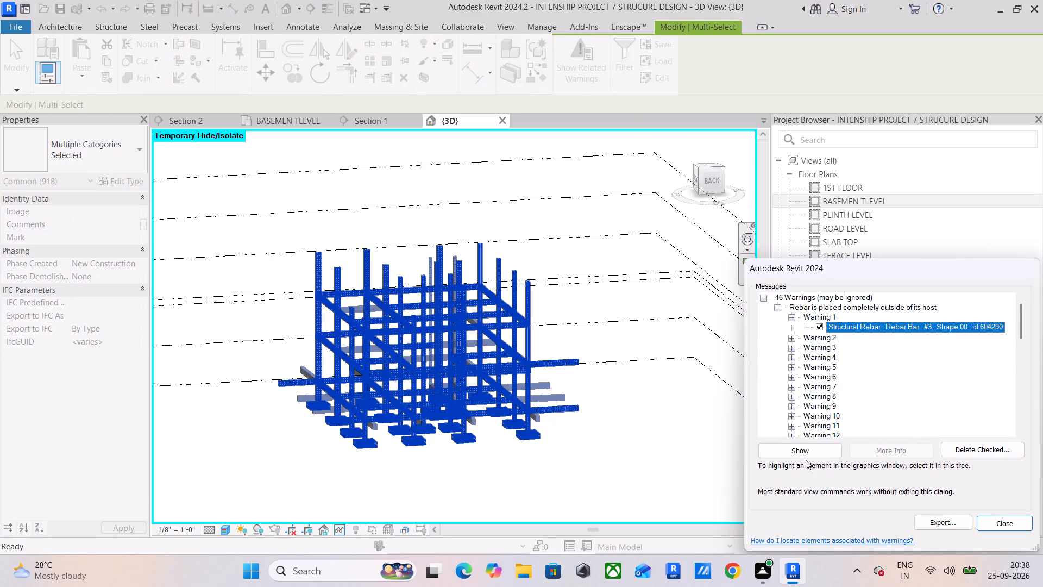
left_click(808, 448)
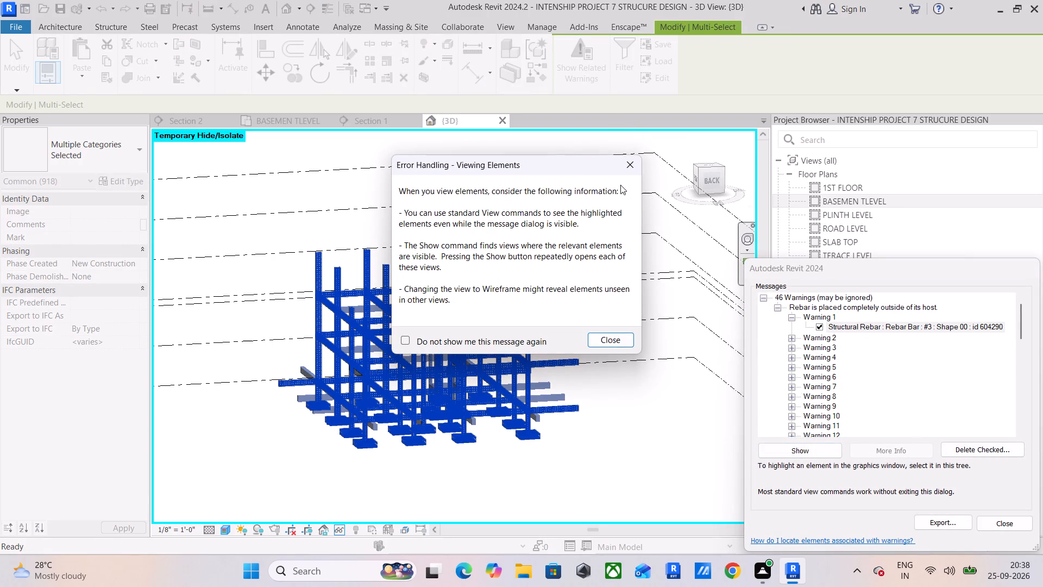
left_click(626, 168)
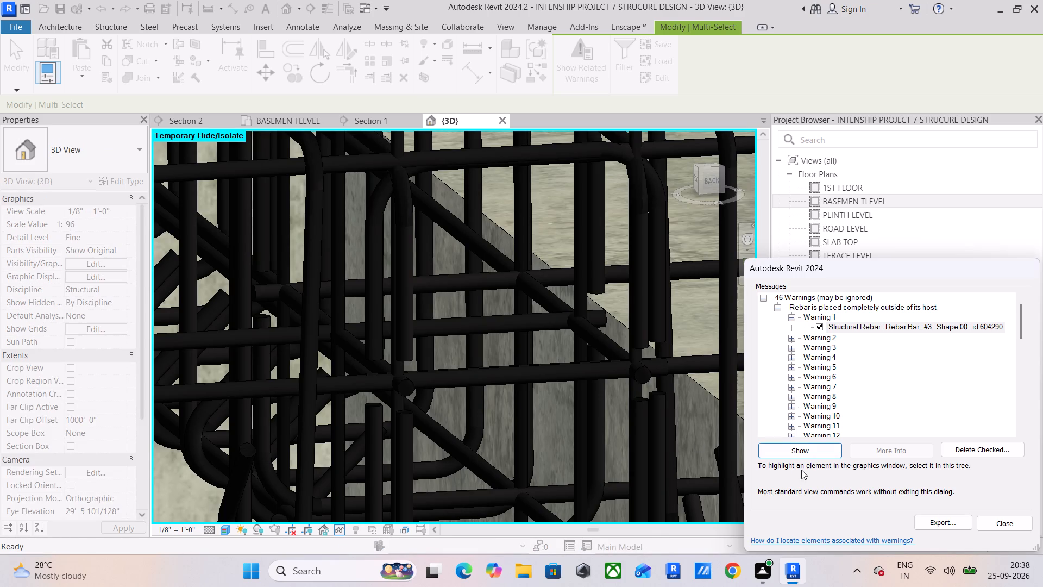
scroll(464, 342, "down", 6)
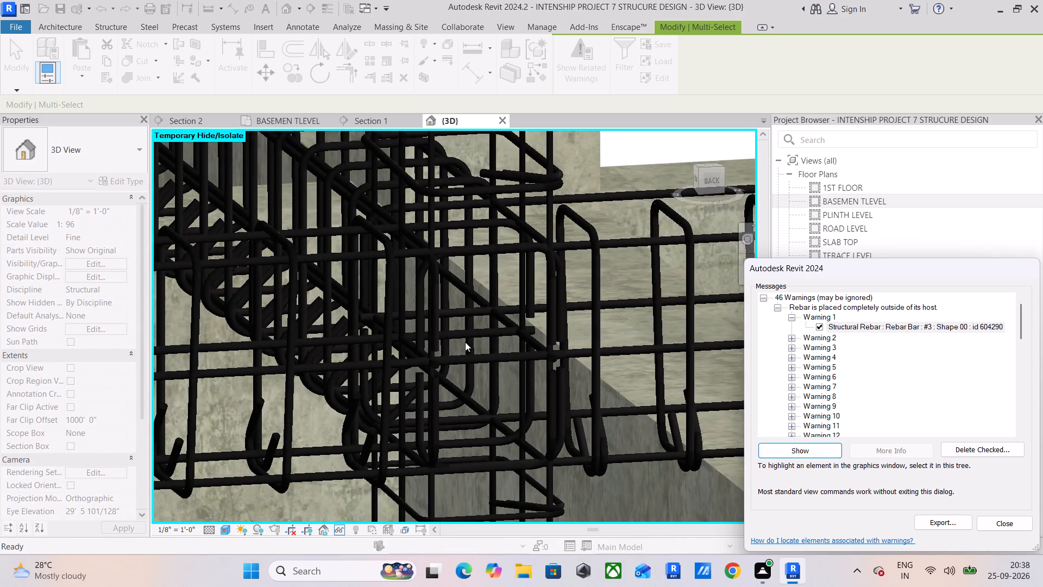
scroll(465, 342, "down", 4)
scroll(468, 335, "up", 9)
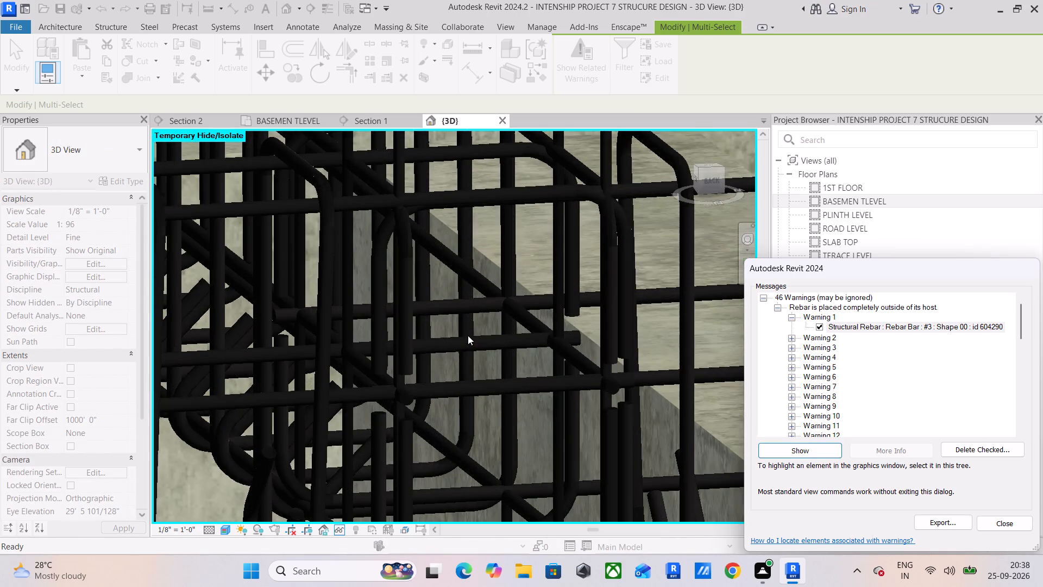
left_click(483, 341)
left_click(995, 520)
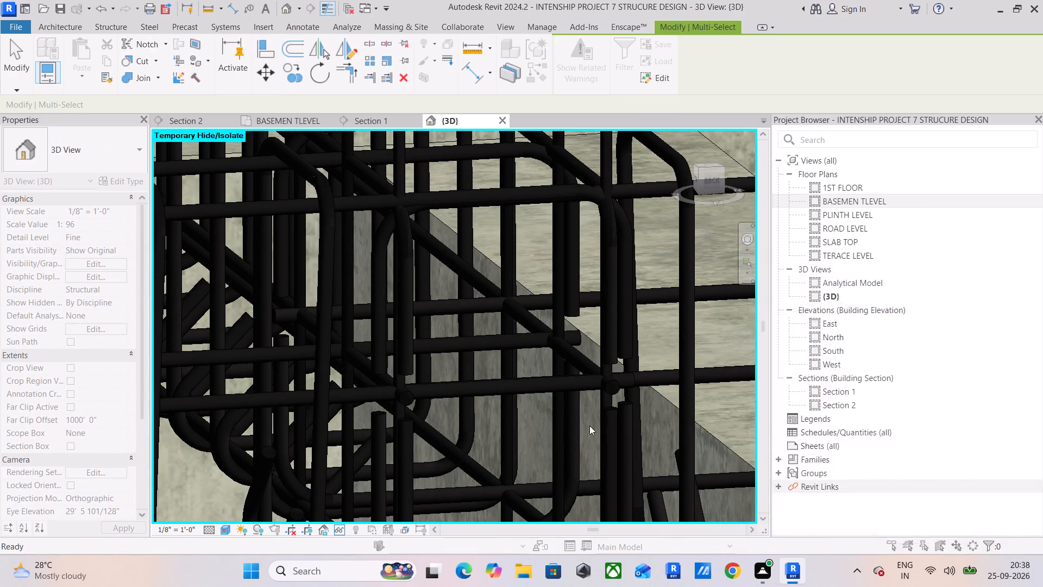
Select the #4 mid-height beam bar ending at the joint and trace its location in Section 1 and the BASEMEN TLEVEL plan.
left_click(481, 346)
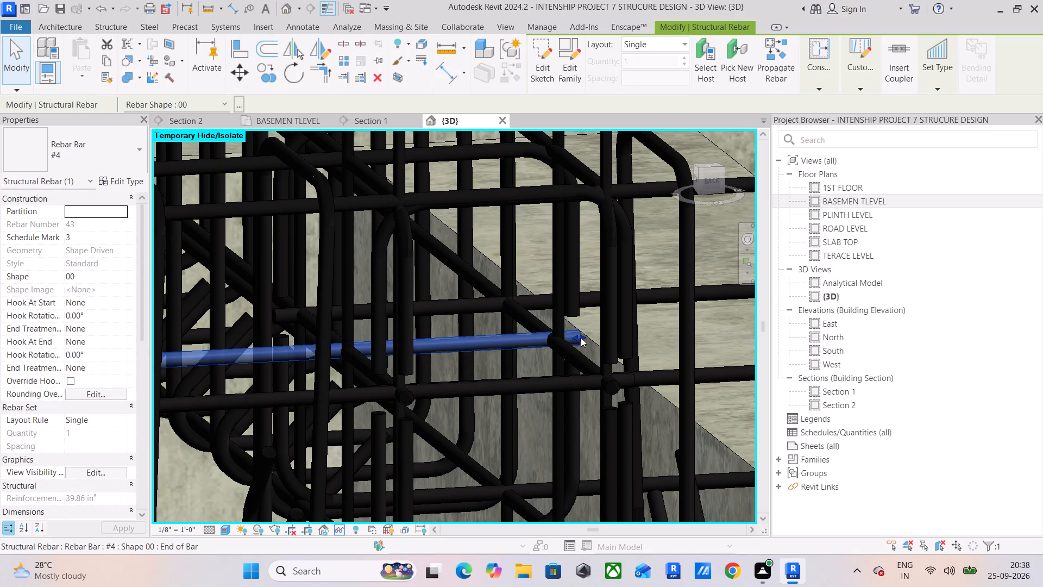
left_click(385, 122)
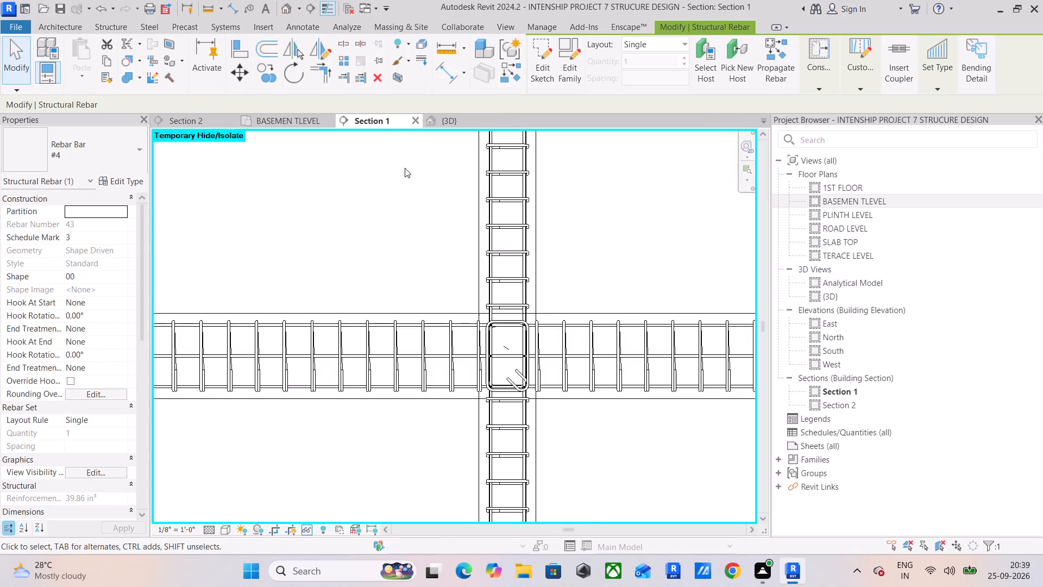
scroll(527, 401, "down", 11)
middle_click_drag(536, 397, 555, 350)
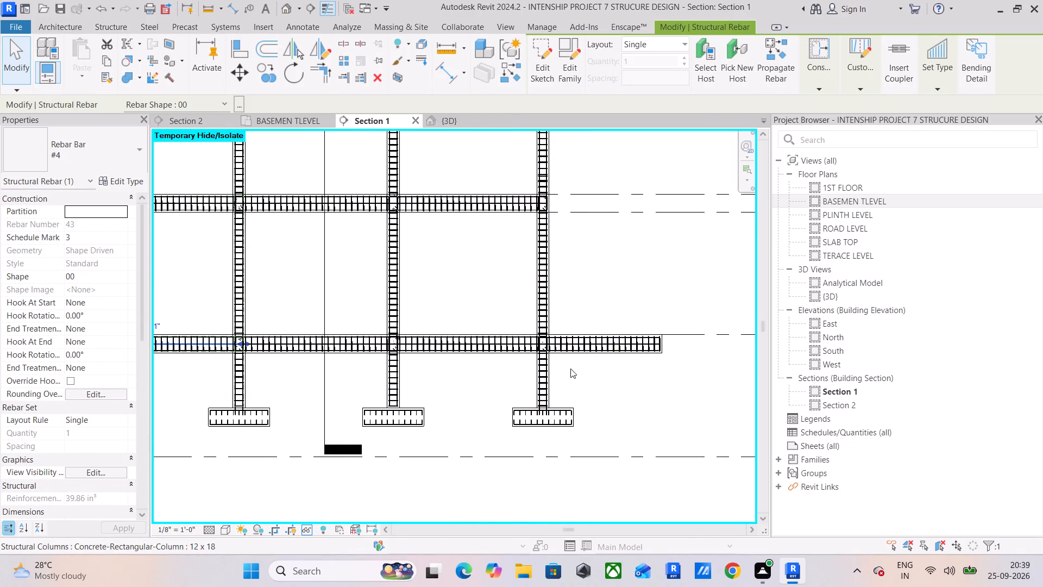
middle_click_drag(547, 281, 548, 430)
scroll(566, 370, "up", 6)
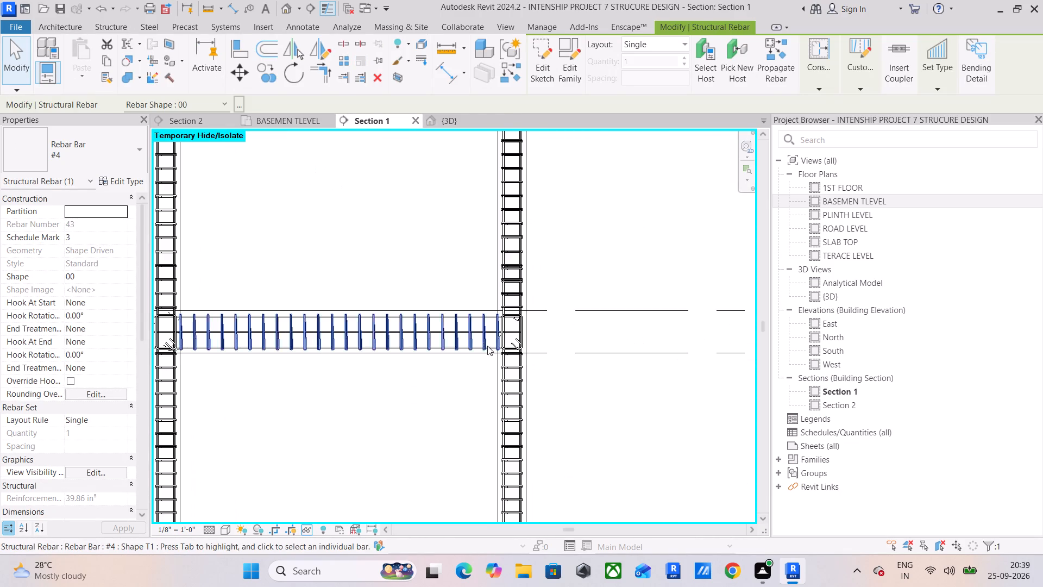
scroll(483, 343, "down", 6)
left_click(279, 120)
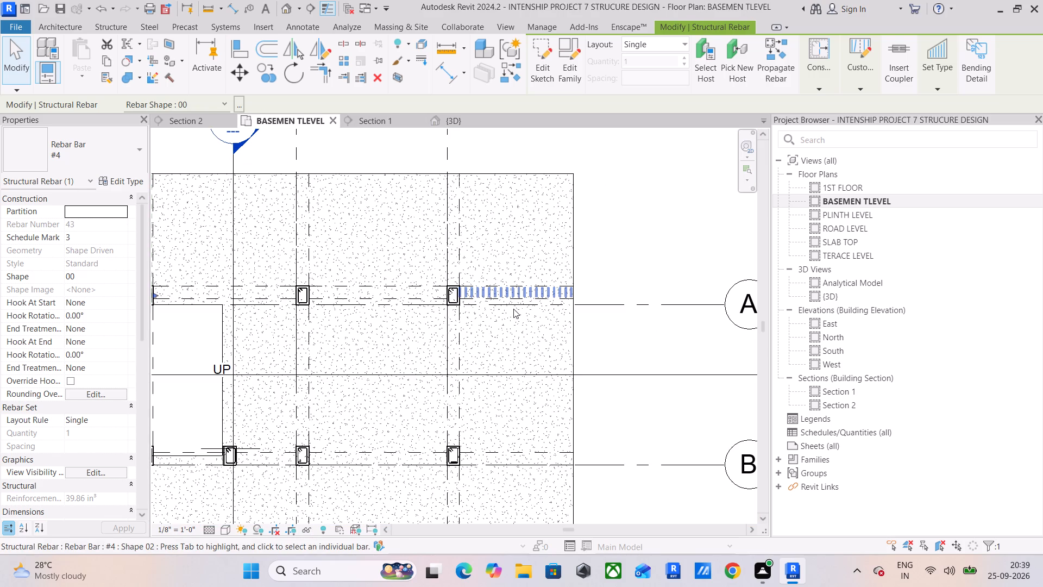
scroll(508, 326, "down", 6)
middle_click_drag(480, 408, 554, 234)
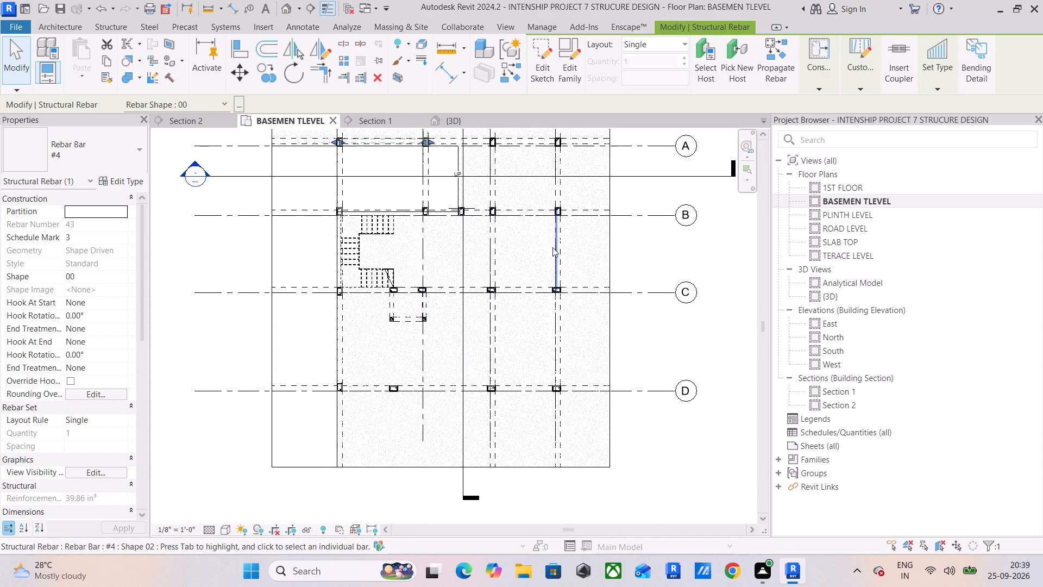
scroll(533, 414, "up", 6)
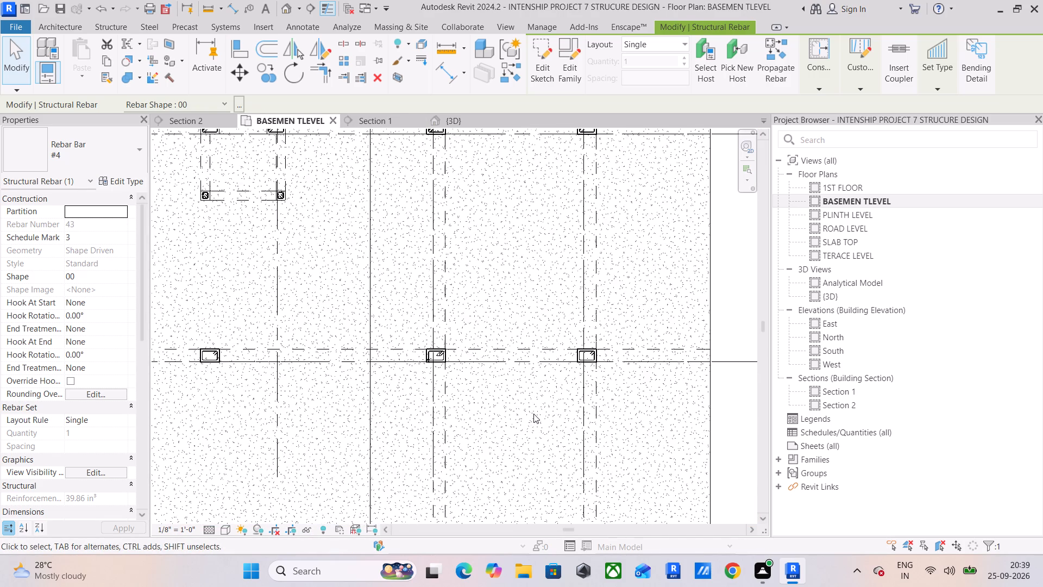
scroll(533, 414, "down", 7)
scroll(409, 139, "up", 5)
scroll(423, 191, "up", 3)
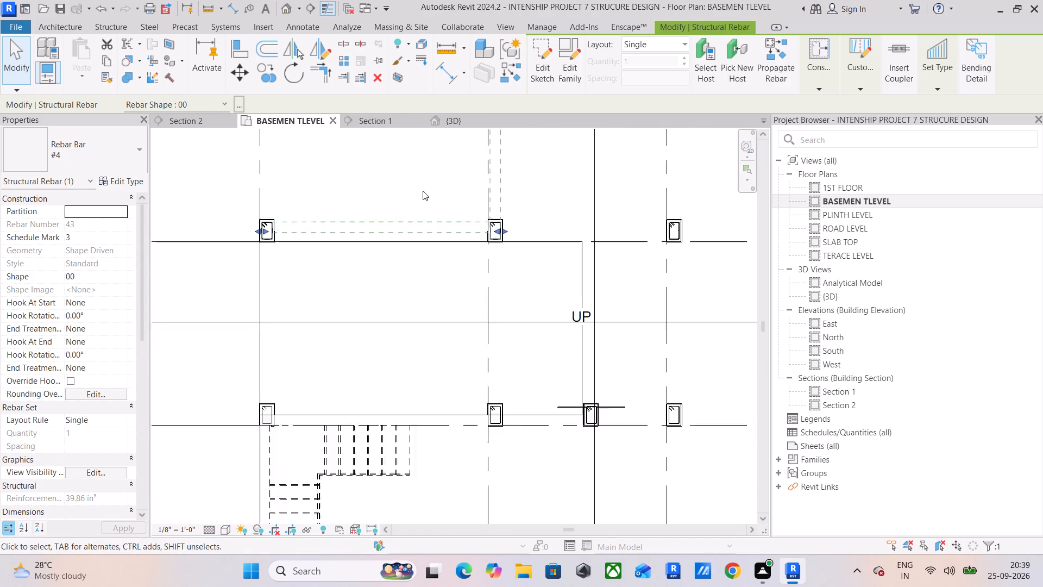
scroll(423, 191, "up", 3)
scroll(445, 234, "down", 6)
scroll(498, 311, "down", 7)
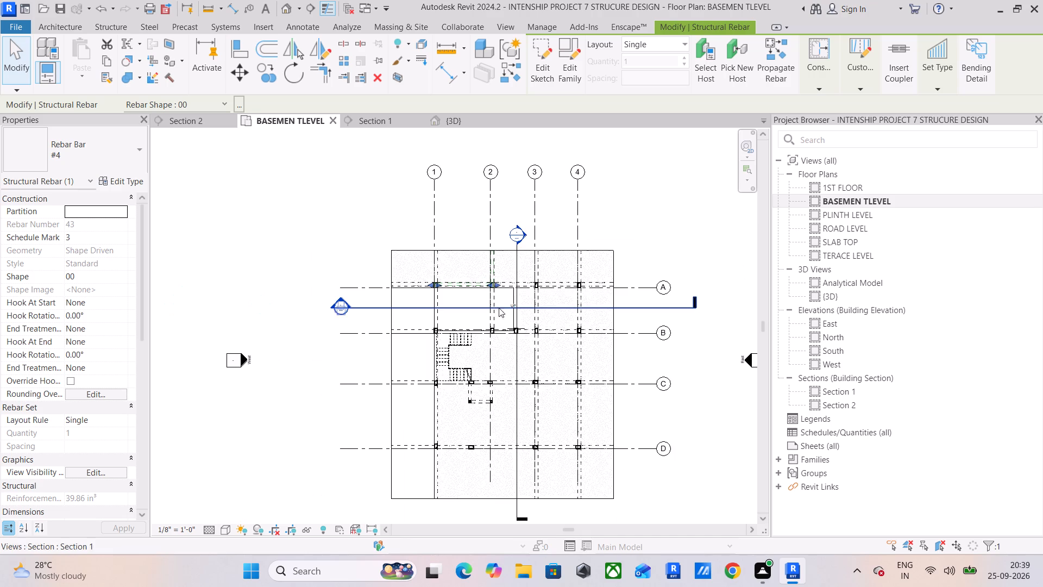
In Section 1, shorten the selected #4 mid-height bar of the left-hand beam to end just before the column's stirrup cage.
left_click(393, 120)
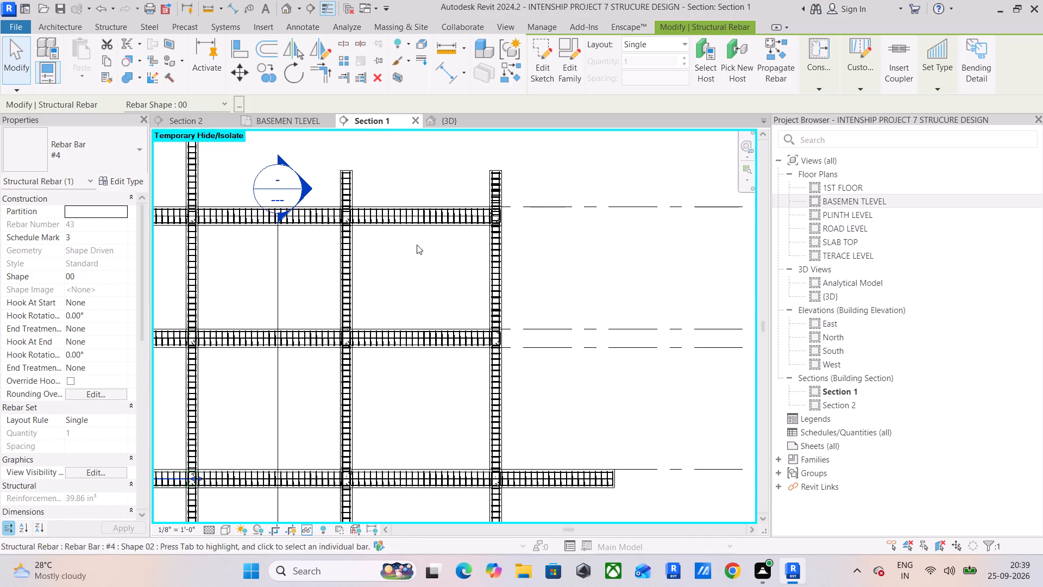
middle_click_drag(361, 259, 662, 284)
middle_click_drag(503, 334, 495, 89)
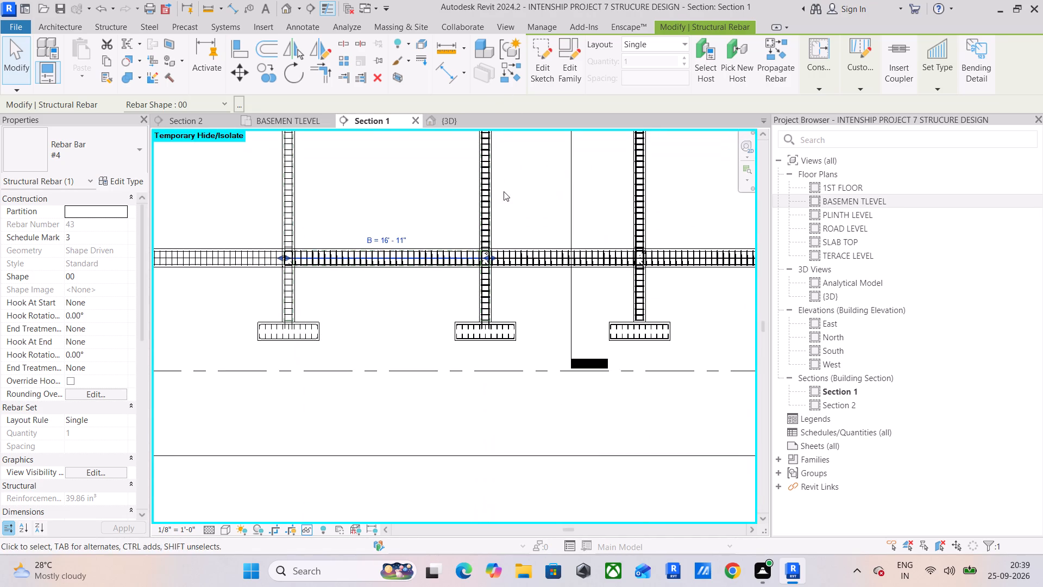
scroll(452, 253, "up", 12)
middle_click_drag(556, 269, 437, 278)
scroll(487, 272, "up", 5)
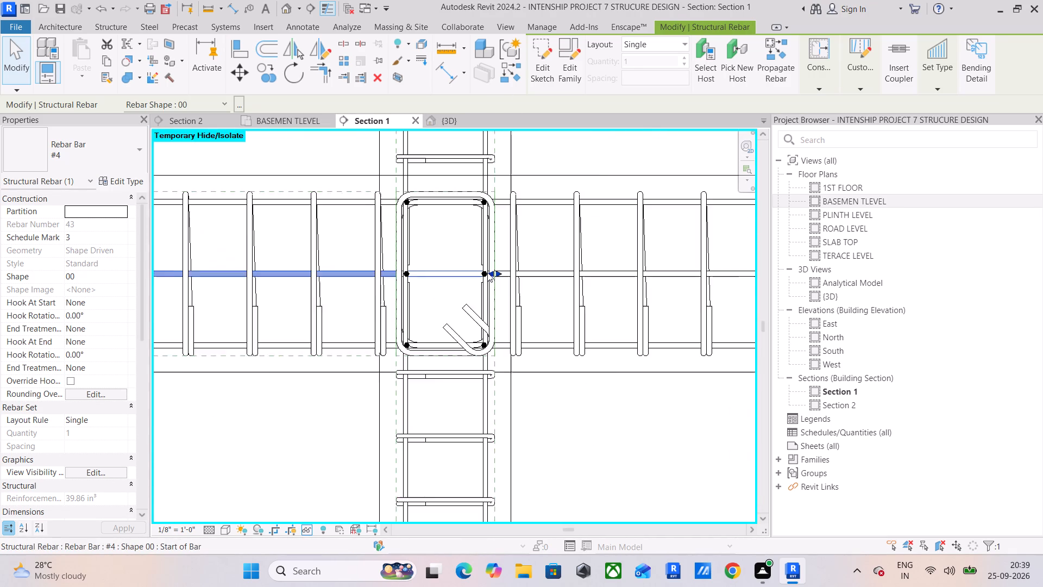
scroll(487, 272, "up", 6)
left_click_drag(502, 276, 317, 284)
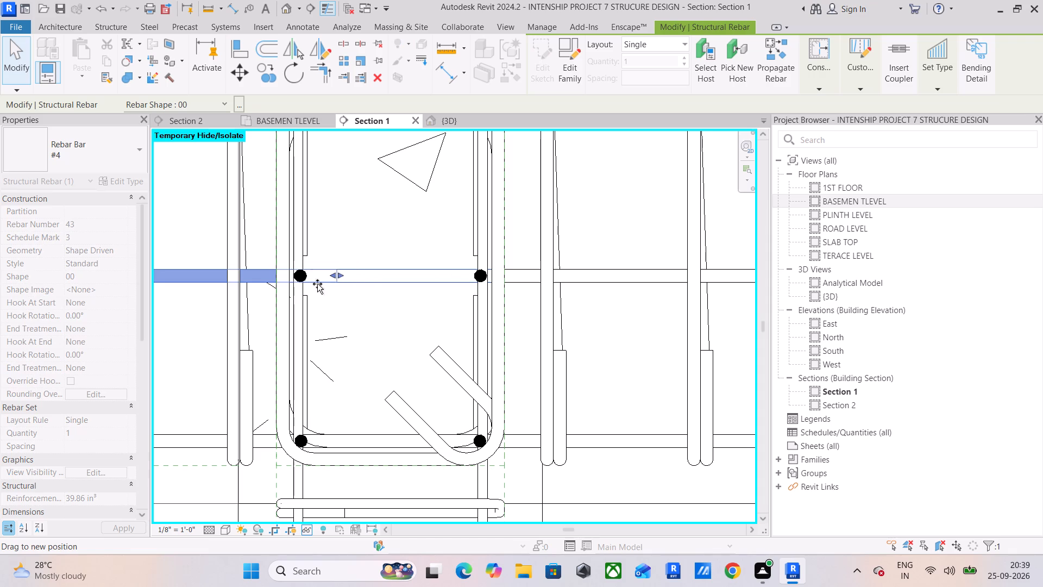
left_click_drag(317, 284, 285, 286)
left_click_drag(285, 286, 265, 288)
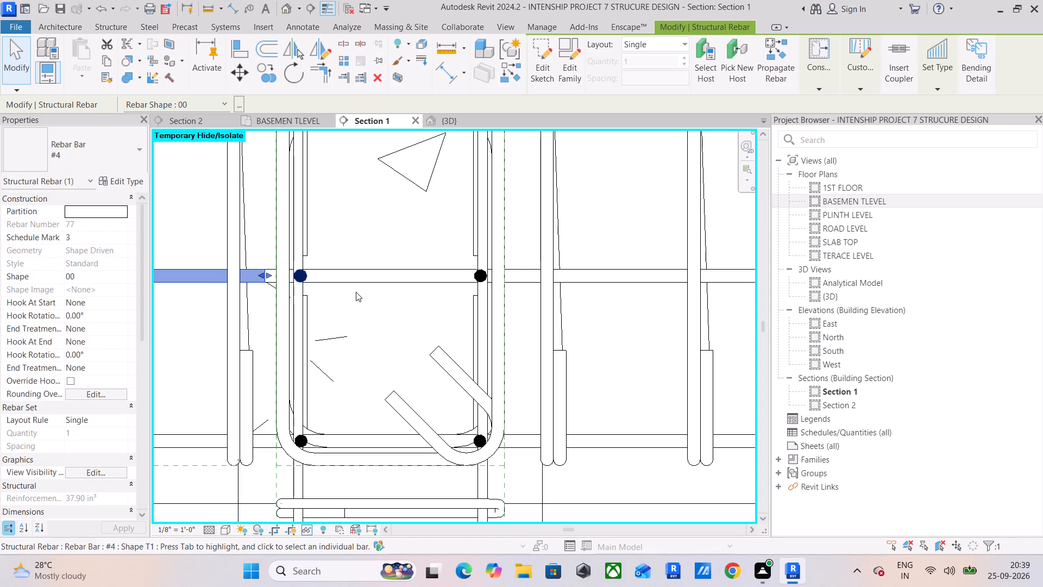
Shorten the right-hand beam's two overlapping #4 mid-height bars to start at the right side of the column cage.
left_click(354, 281)
left_click_drag(278, 277, 410, 296)
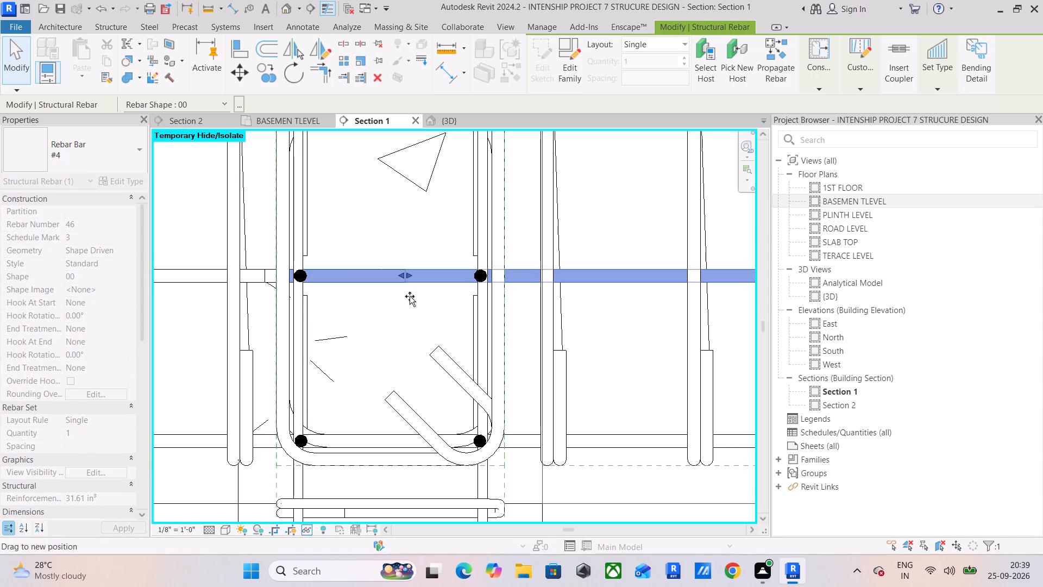
left_click_drag(410, 296, 467, 299)
left_click(331, 280)
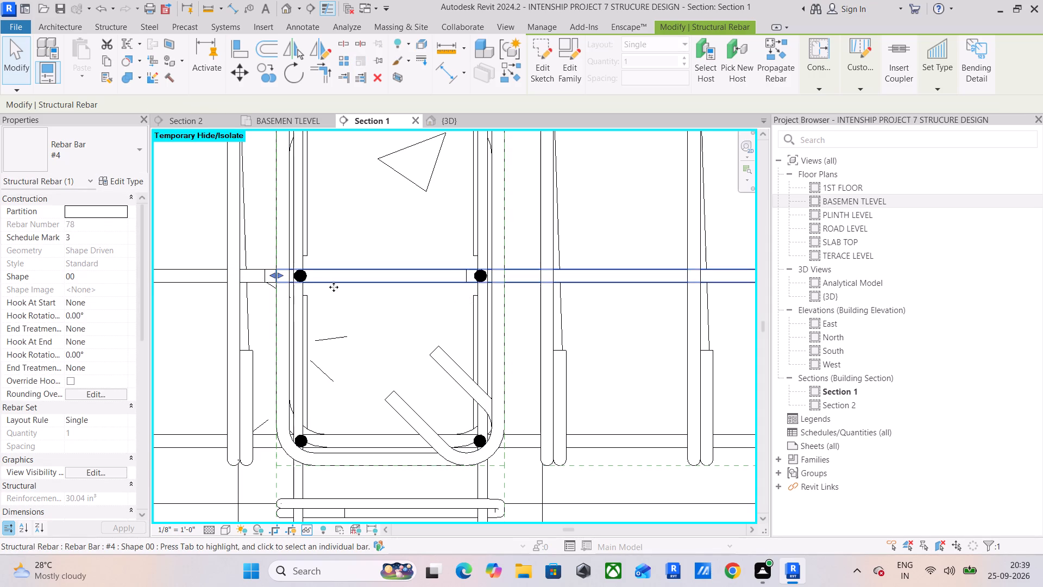
left_click_drag(278, 275, 474, 303)
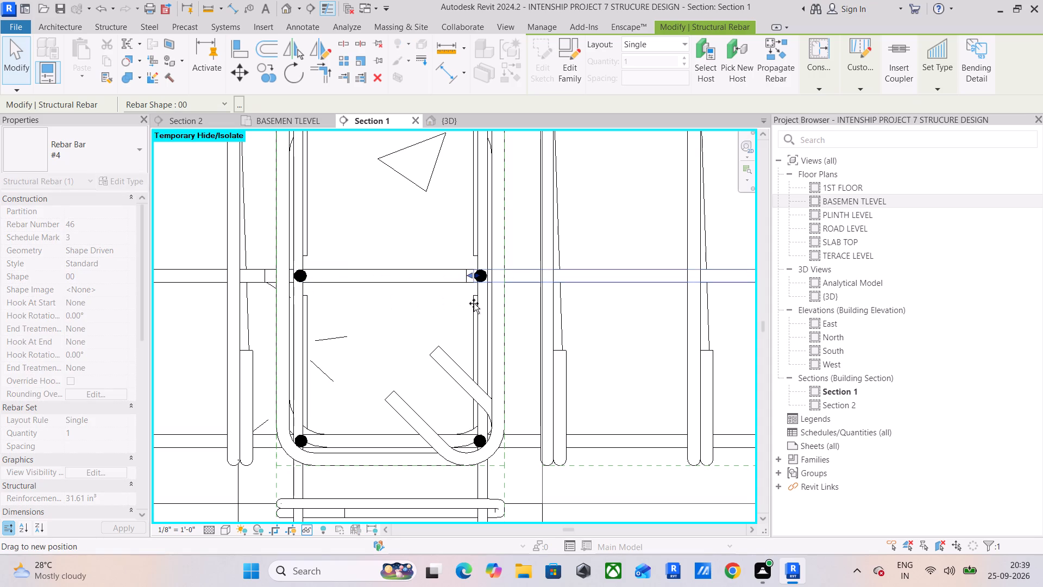
left_click_drag(474, 303, 467, 307)
Shorten the left-hand beam's other #4 mid-height bar, still crossing the column, to end at the last beam stirrup.
left_click(357, 276)
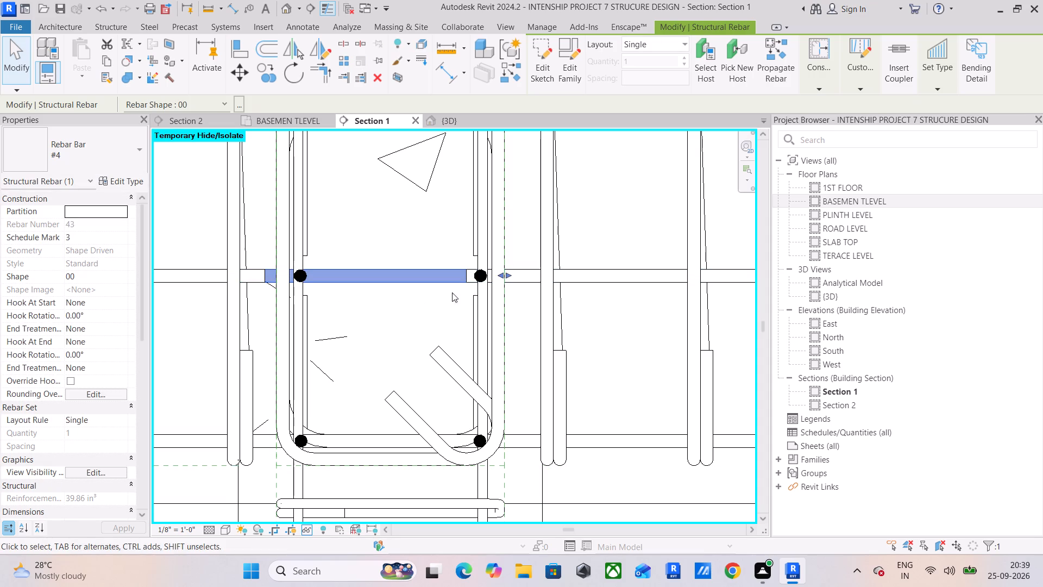
middle_click_drag(306, 288, 487, 305)
scroll(488, 305, "down", 3)
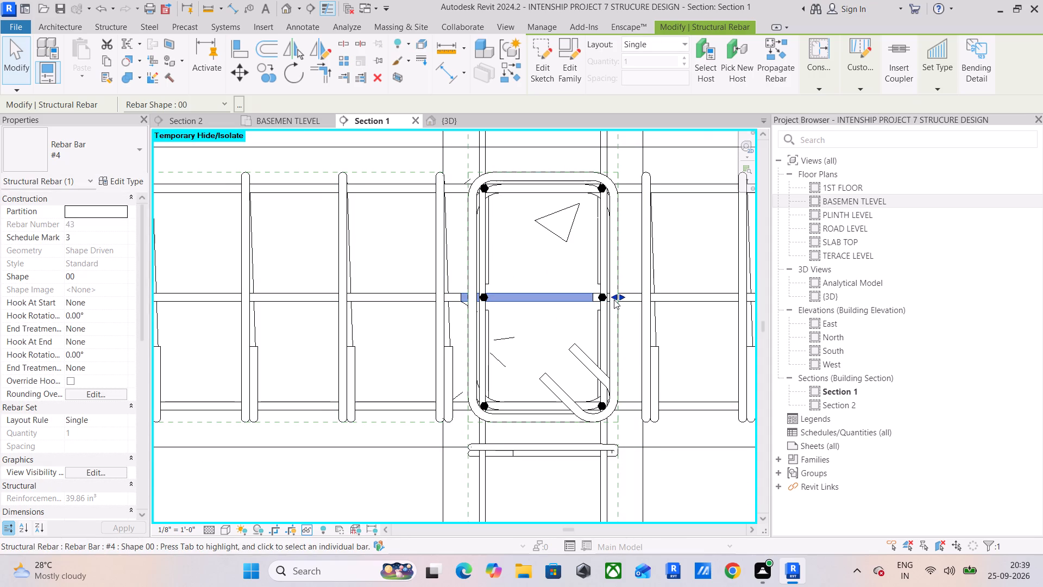
left_click_drag(614, 299, 425, 314)
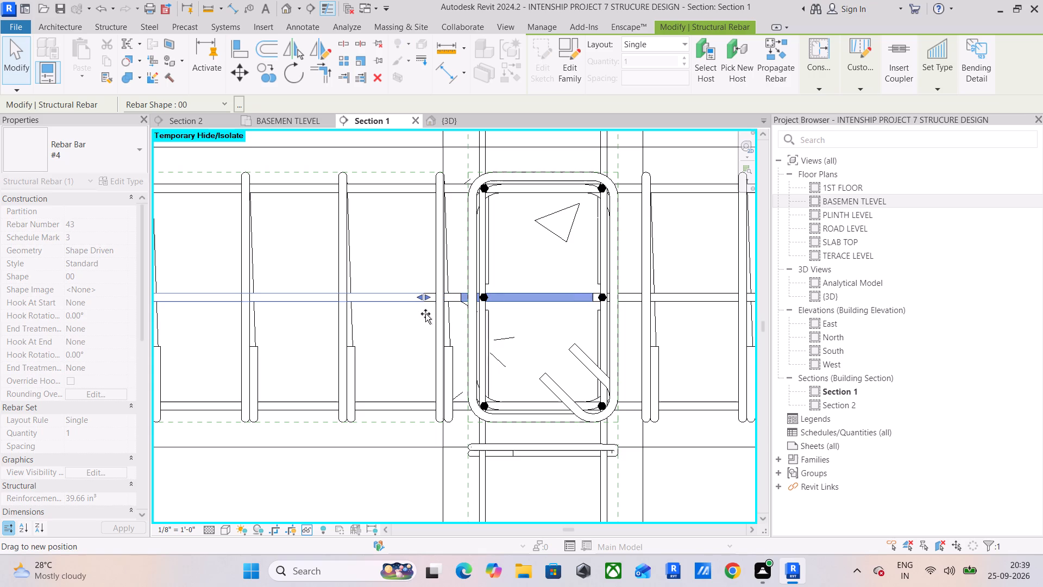
left_click_drag(425, 314, 441, 314)
Adjust the ends of the left-hand beam's two #4 mid-height bars to finish at the last stirrup before the column.
scroll(447, 299, "up", 5)
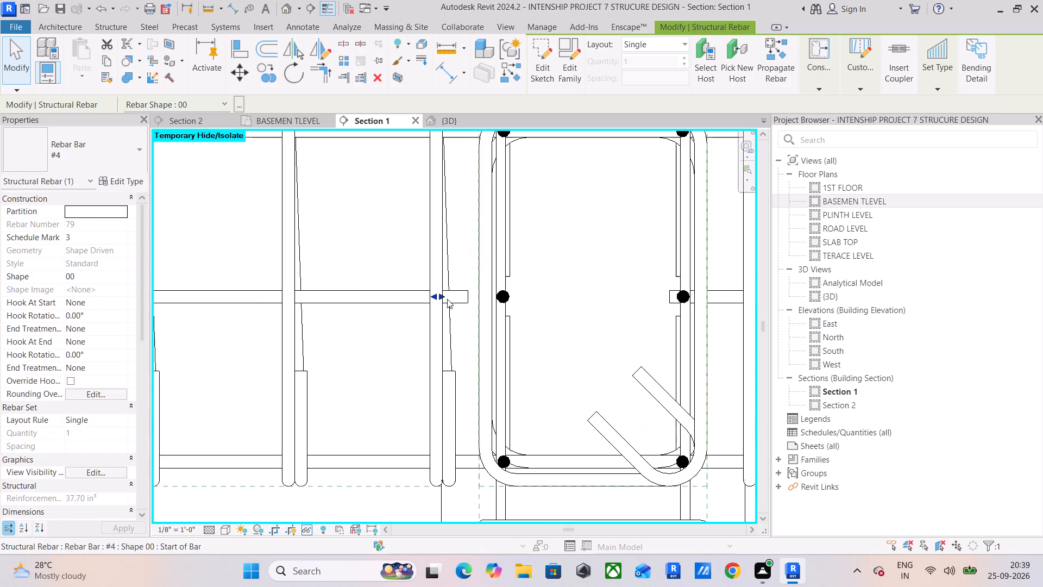
scroll(447, 299, "up", 5)
left_click_drag(426, 292, 448, 297)
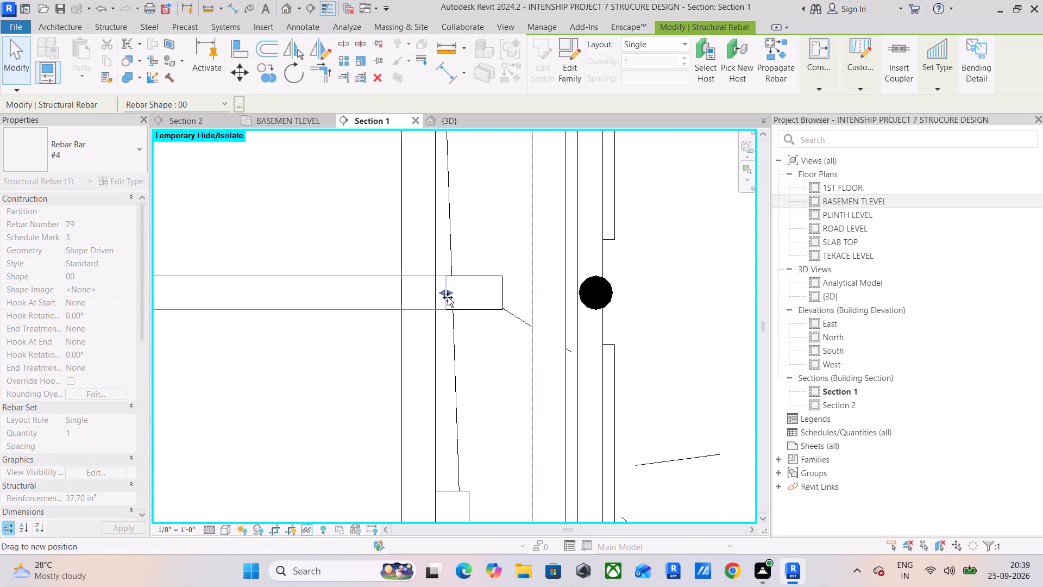
left_click_drag(448, 297, 436, 301)
left_click(489, 311)
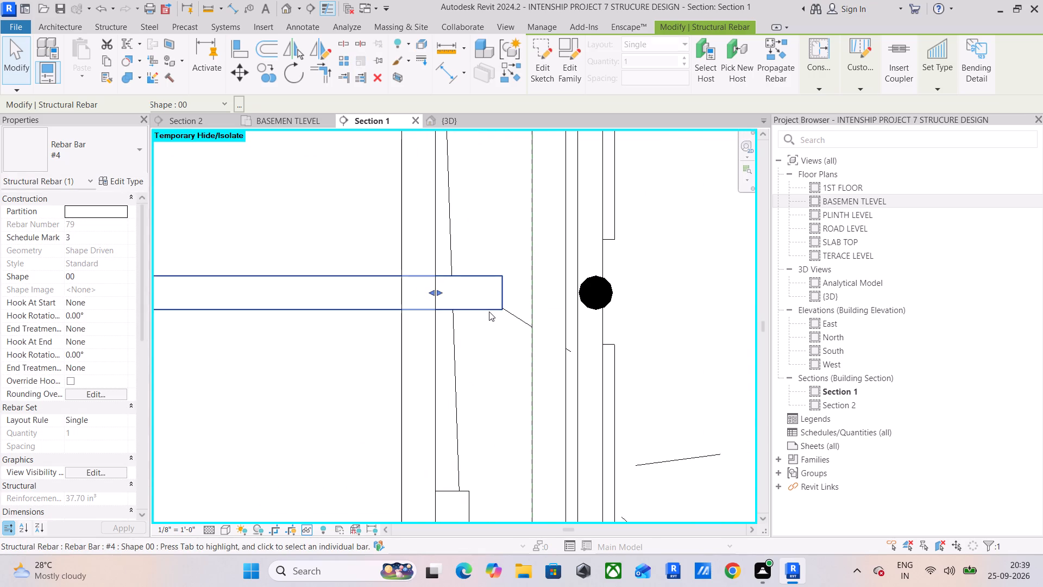
left_click_drag(497, 294, 436, 302)
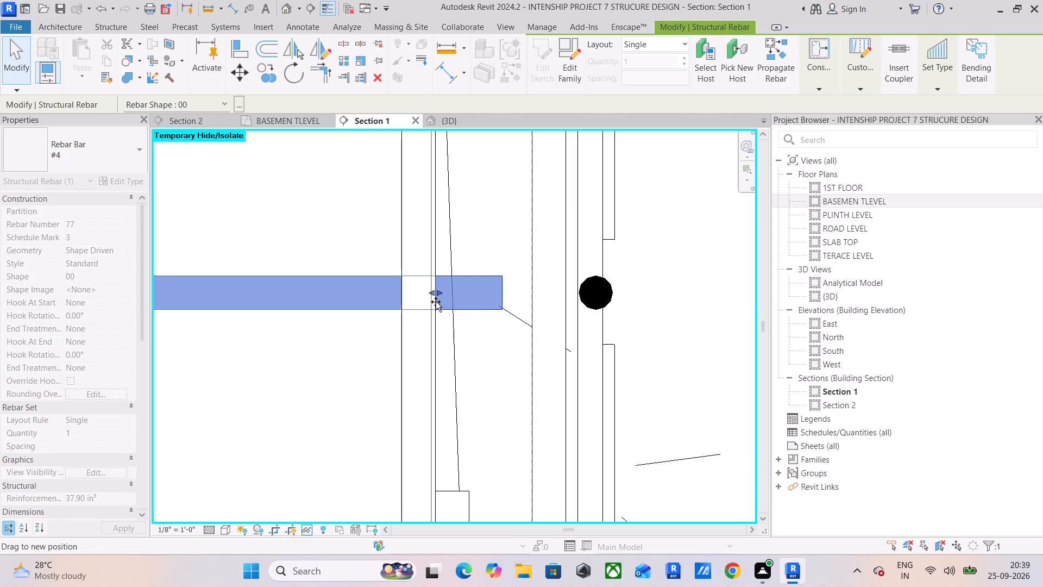
left_click_drag(436, 302, 412, 310)
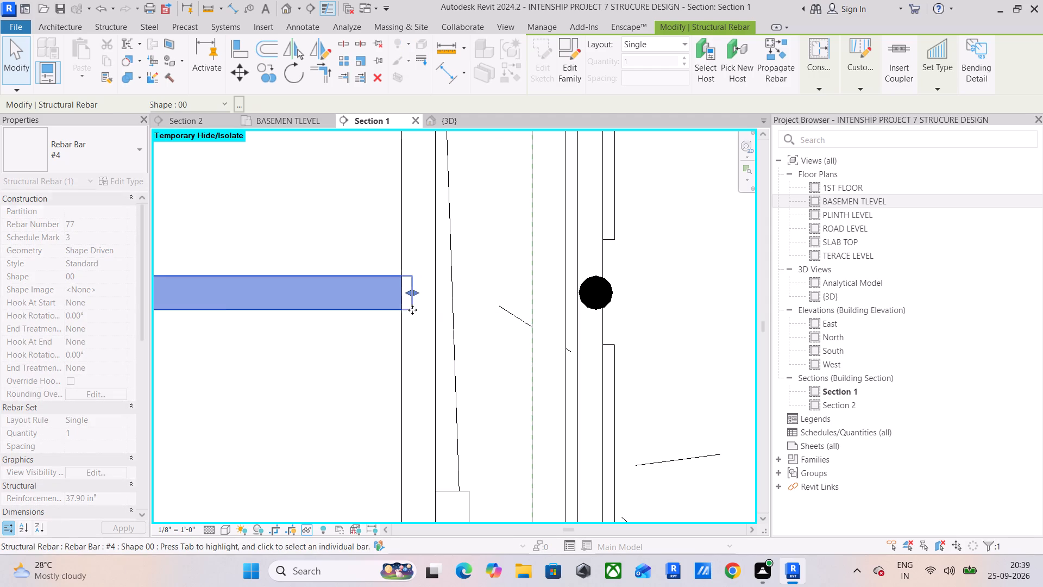
Shorten one of the right-hand beam's two #4 mid-height bars to start at the column's right face, beside the first beam stirrup.
scroll(412, 310, "down", 5)
middle_click_drag(417, 307, 395, 367)
scroll(420, 319, "down", 5)
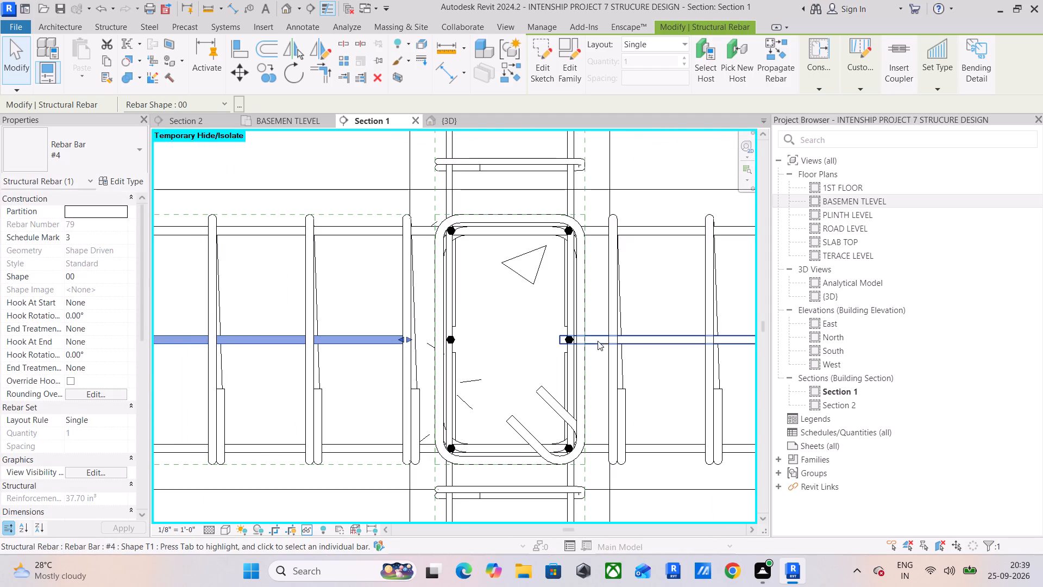
left_click(597, 338)
left_click_drag(561, 340, 587, 343)
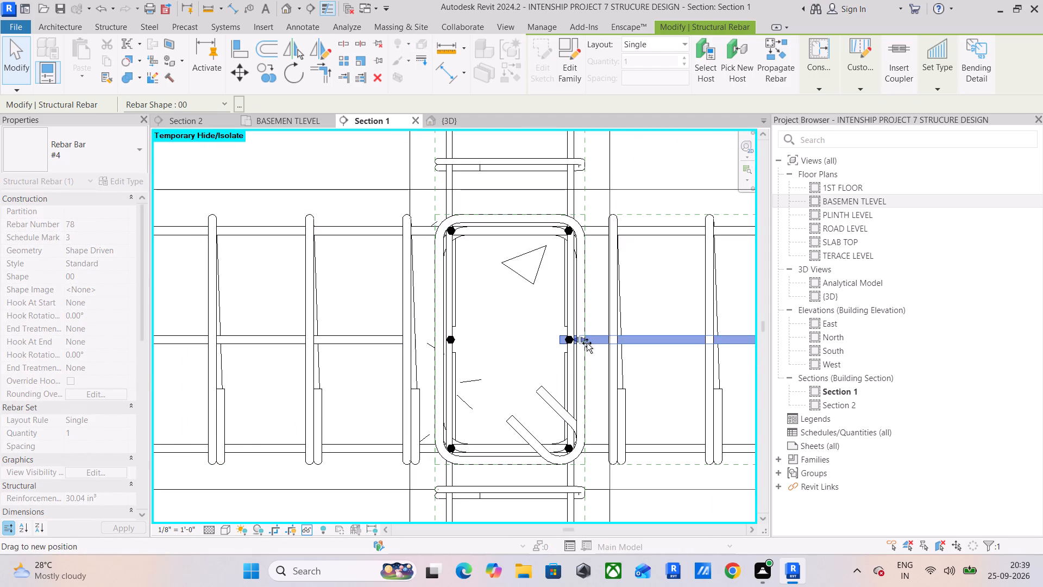
left_click_drag(587, 343, 614, 351)
left_click_drag(614, 351, 611, 353)
scroll(619, 351, "up", 10)
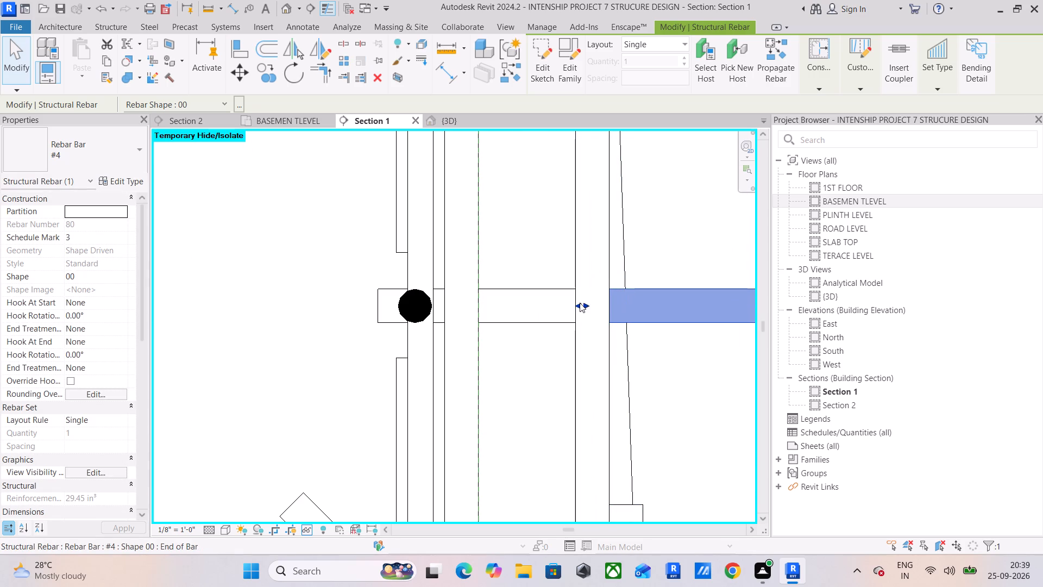
left_click_drag(583, 304, 576, 310)
Shorten the right-hand beam's other overlapping #4 mid-height bar to start at the same column face.
left_click(541, 322)
left_click_drag(381, 308, 558, 318)
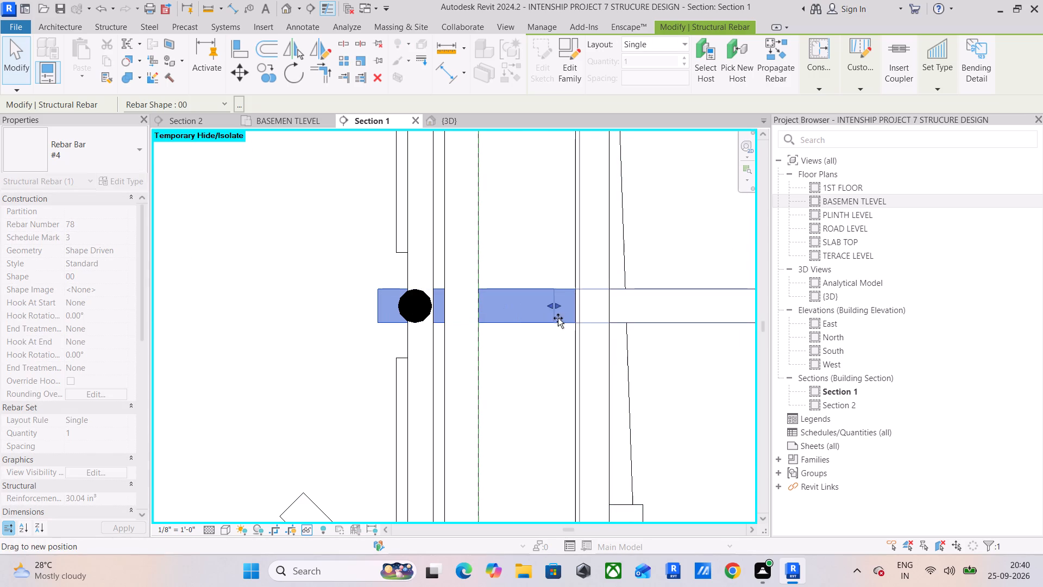
left_click_drag(558, 318, 576, 324)
left_click_drag(542, 246, 542, 252)
scroll(532, 299, "down", 5)
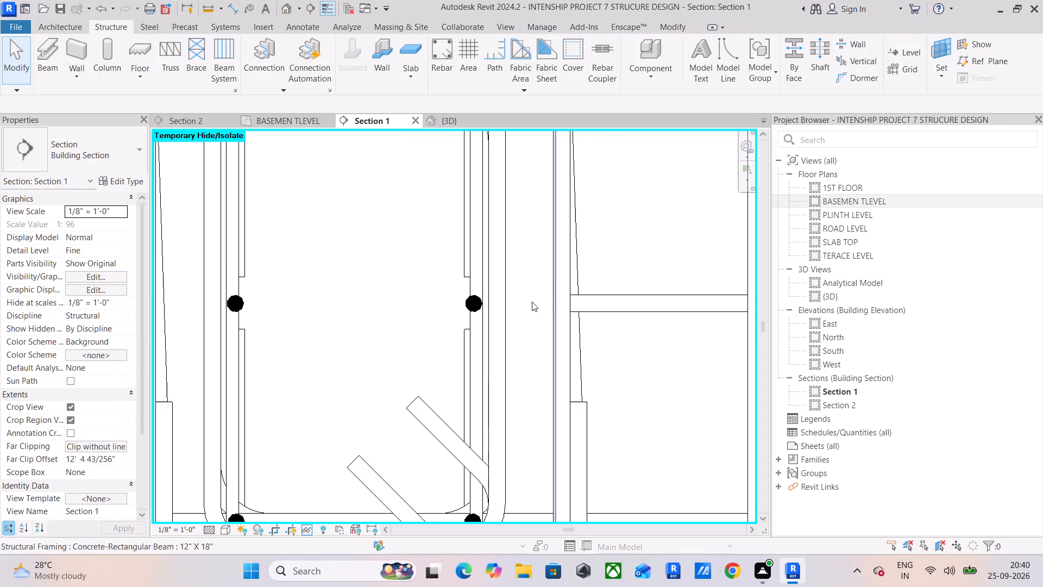
middle_click_drag(532, 302, 617, 301)
scroll(618, 301, "down", 11)
middle_click_drag(613, 303, 580, 338)
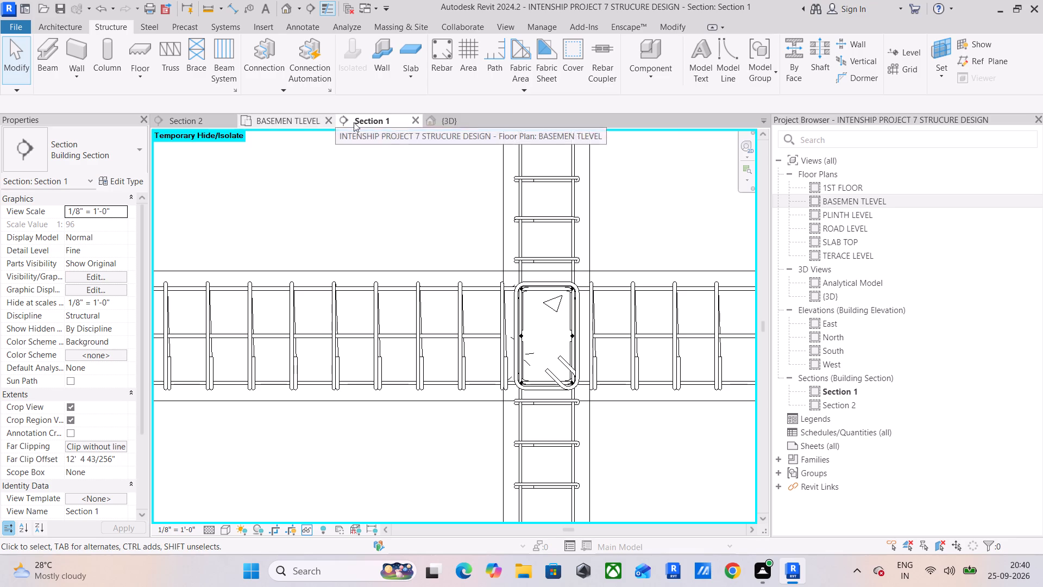
In the 3D view, select the entire structure and show its related warnings.
left_click(457, 117)
scroll(516, 223, "down", 14)
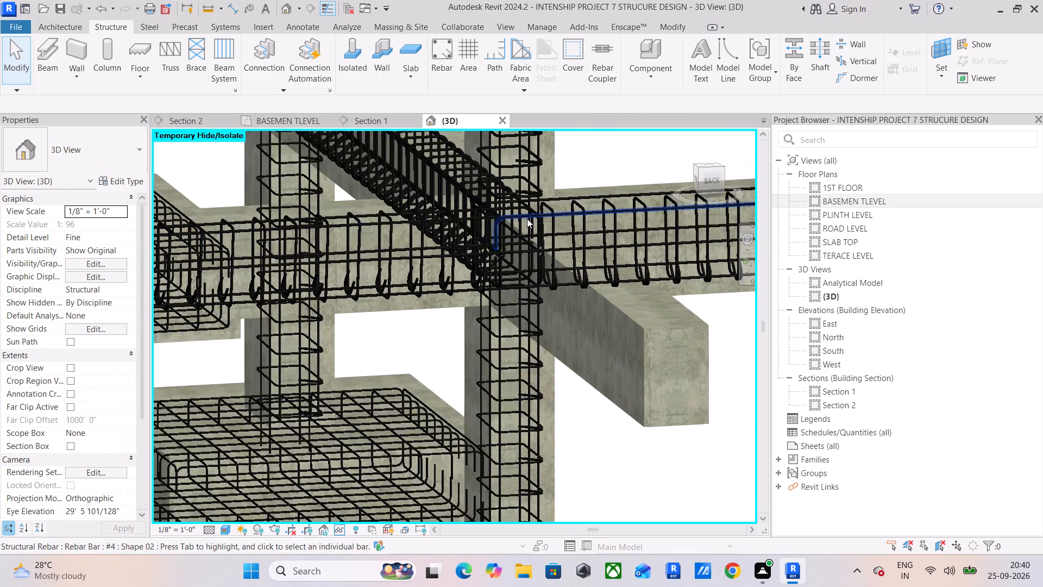
scroll(527, 218, "down", 10)
middle_click_drag(529, 217, 532, 309)
scroll(539, 295, "down", 12)
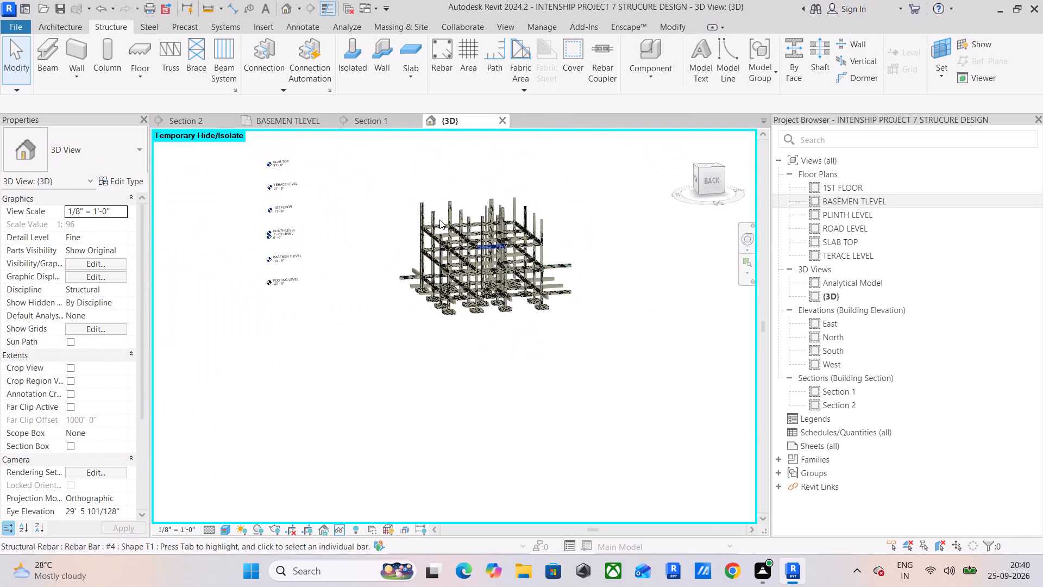
left_click_drag(381, 167, 629, 369)
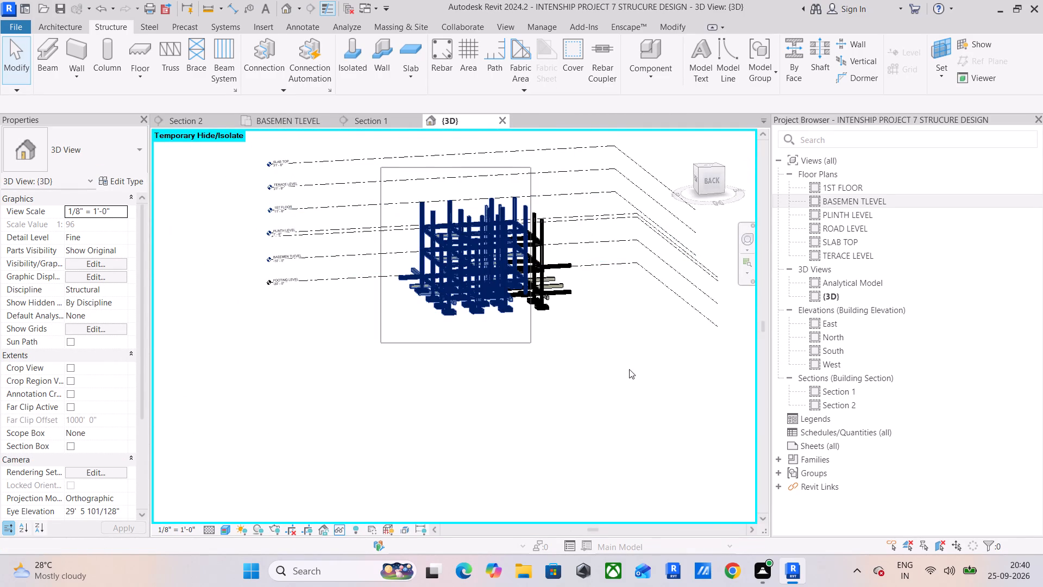
left_click_drag(629, 369, 646, 371)
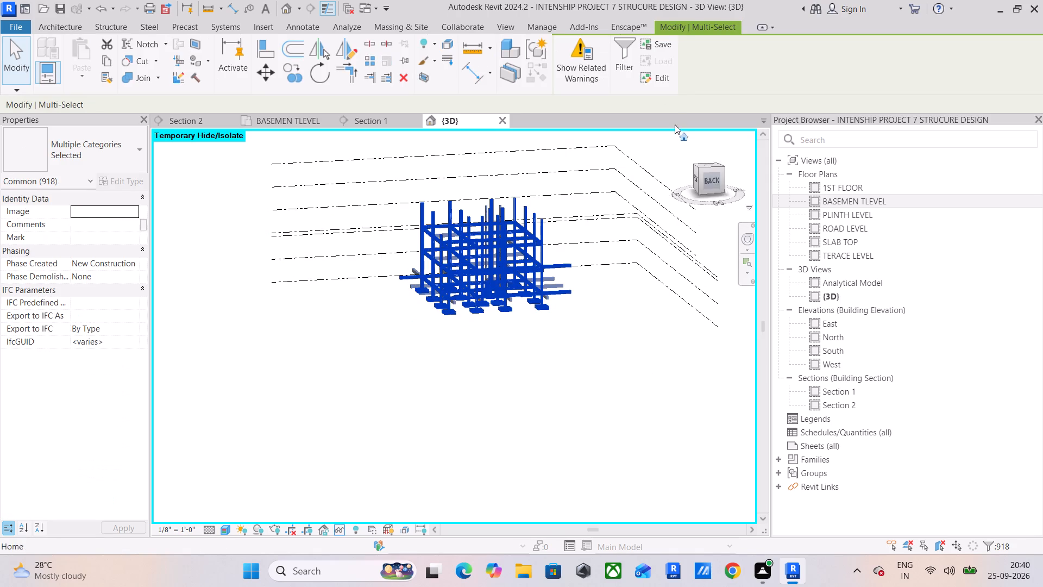
left_click(579, 63)
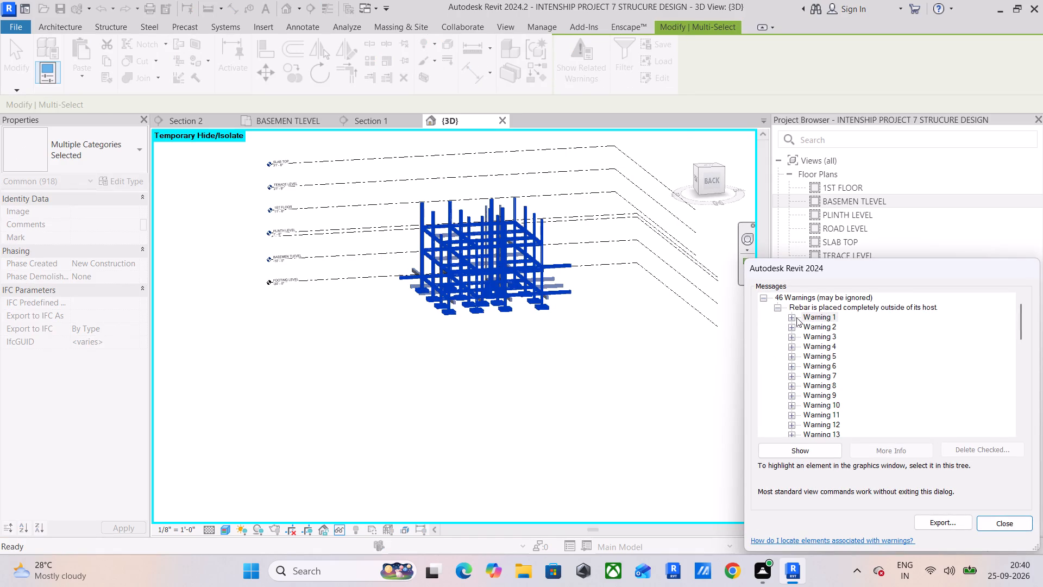
Locate in the model the #3 rebar listed under Warning 1 as placed completely outside its host.
left_click(794, 317)
left_click(819, 328)
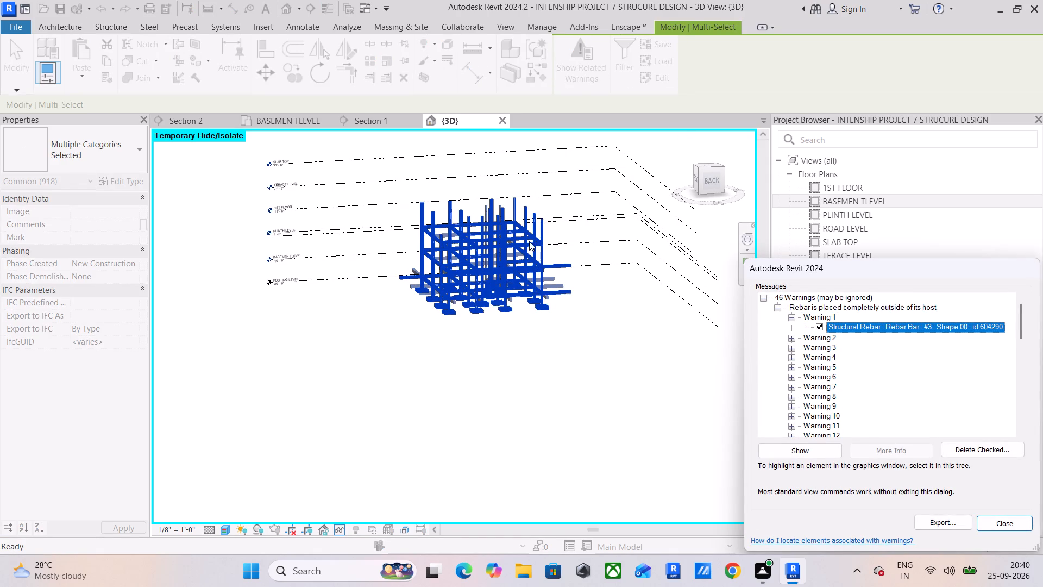
scroll(529, 241, "up", 11)
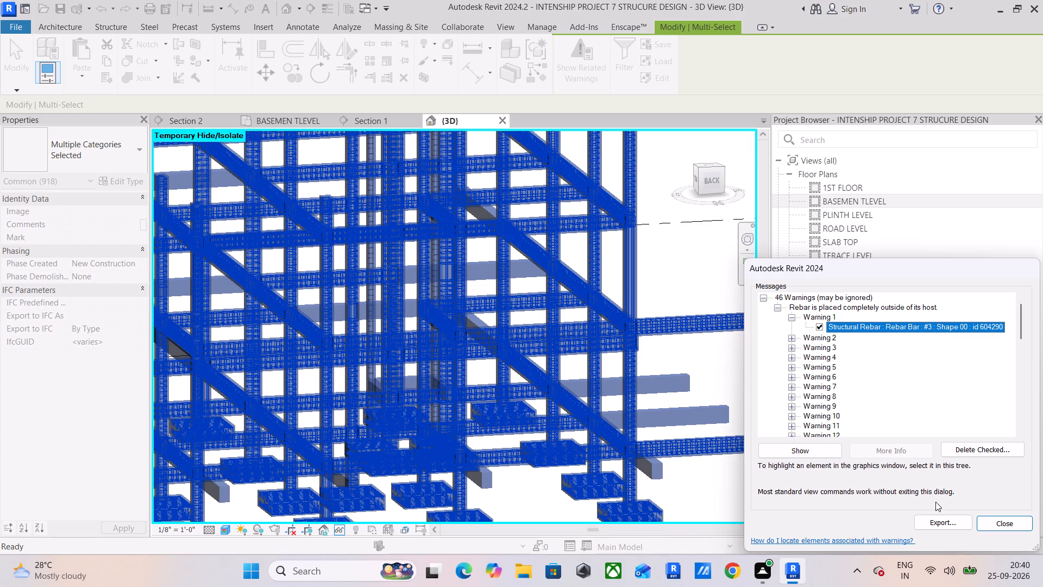
left_click(803, 445)
left_click(611, 343)
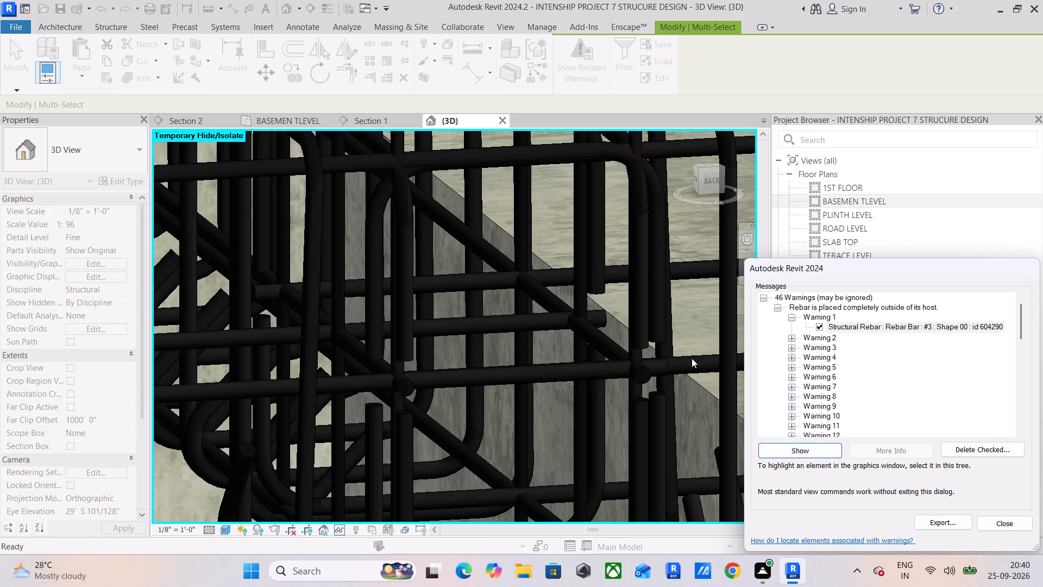
scroll(511, 323, "down", 9)
scroll(511, 323, "up", 5)
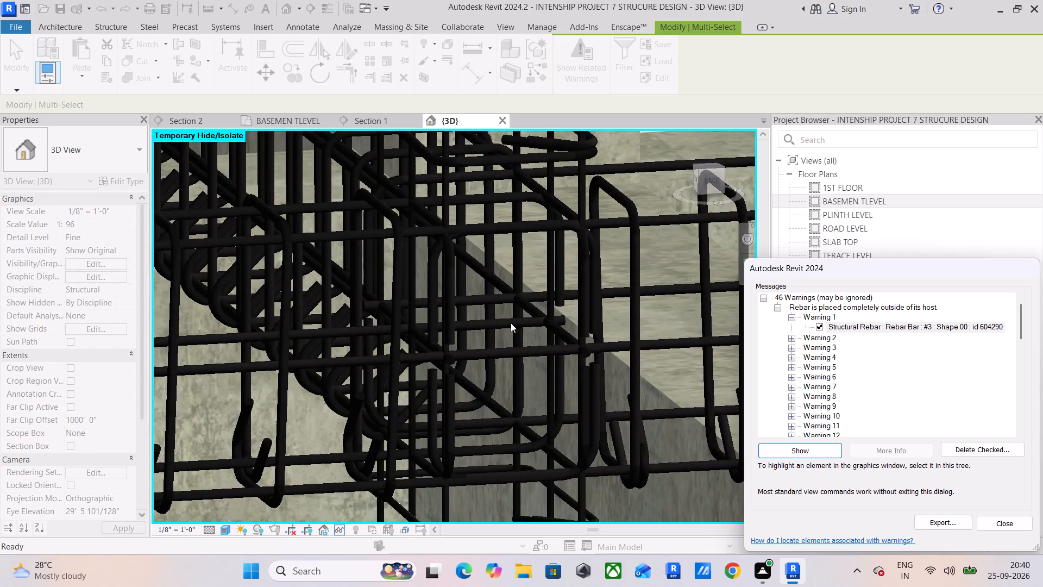
scroll(511, 323, "up", 4)
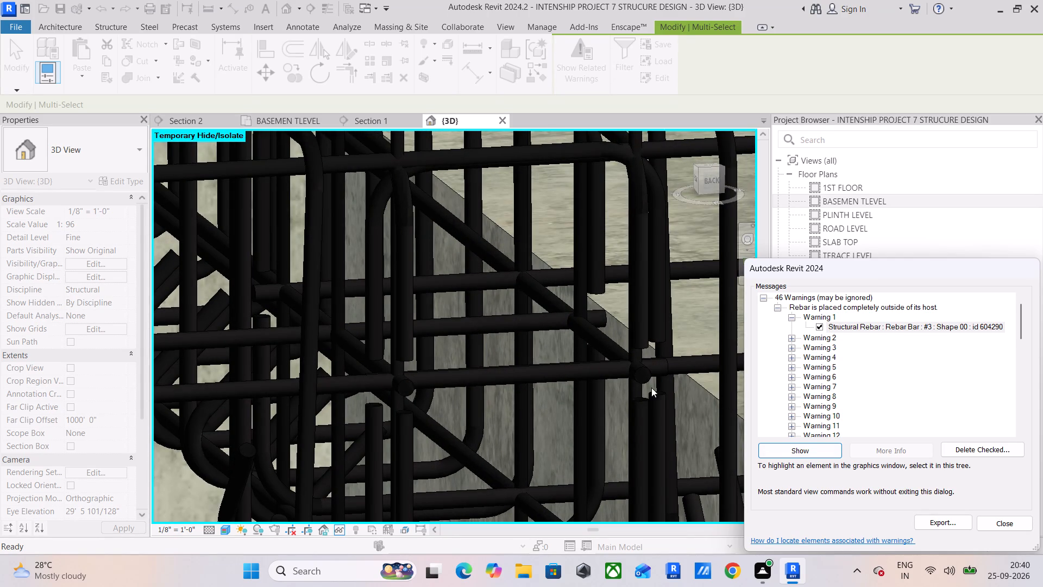
left_click(997, 523)
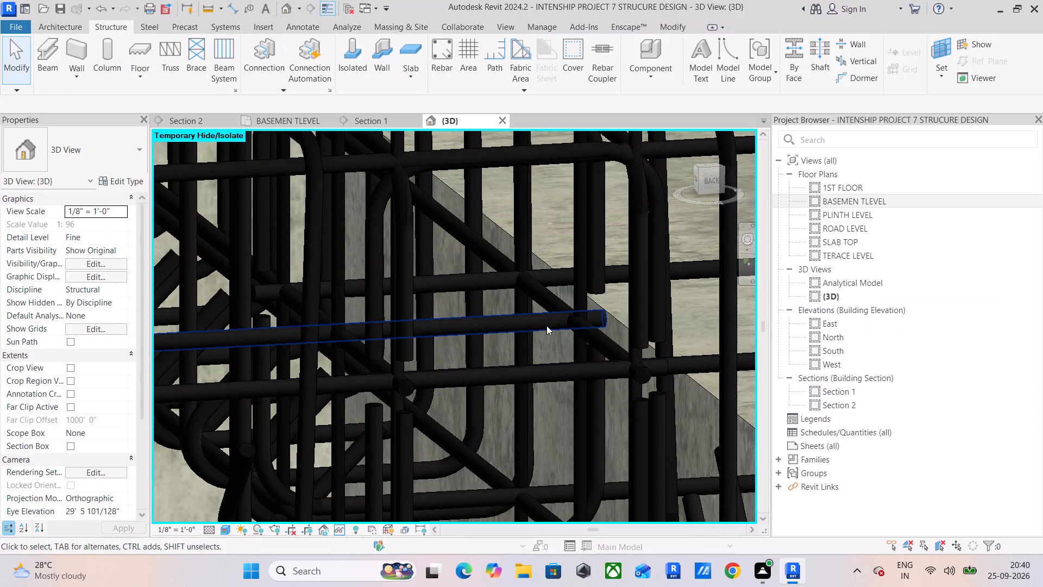
Select the flagged short #3 bar in 3D, find it at its column joint in Section 1, and delete it.
left_click(546, 320)
scroll(466, 265, "down", 5)
left_click(300, 124)
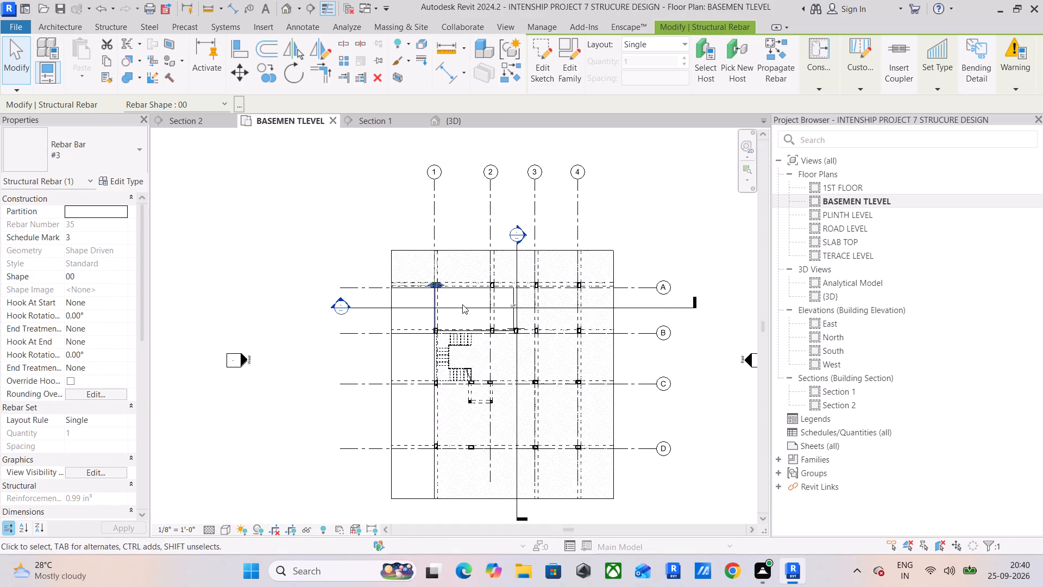
scroll(436, 272, "up", 18)
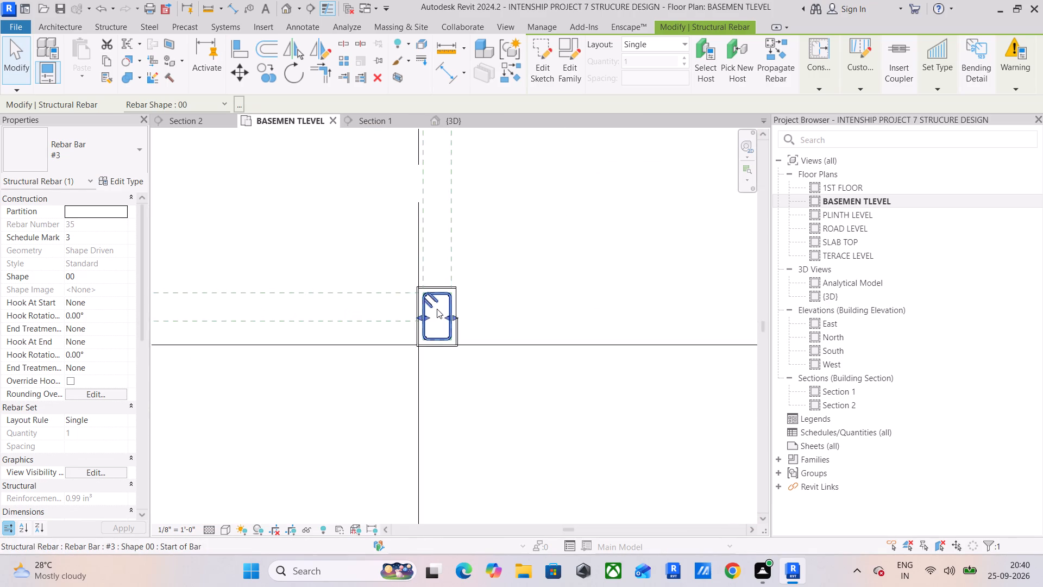
scroll(437, 309, "up", 5)
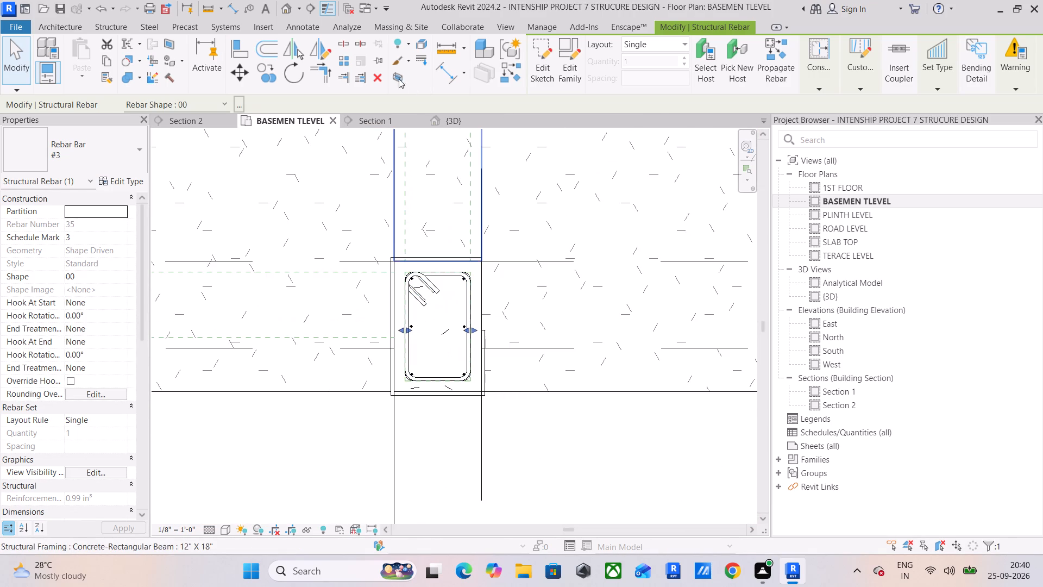
left_click(376, 109)
left_click(378, 122)
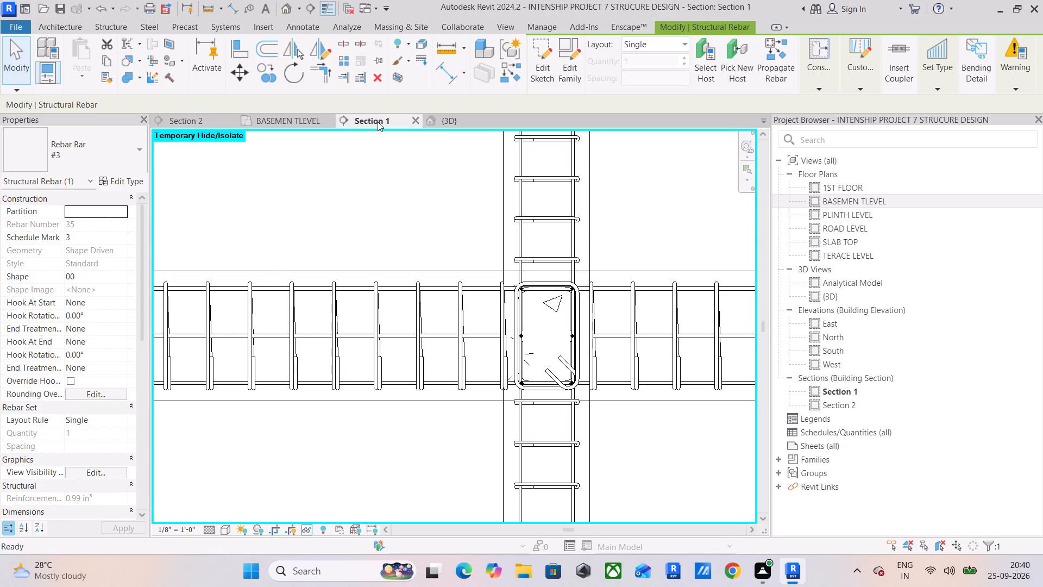
scroll(504, 270, "down", 5)
middle_click_drag(508, 307, 579, 277)
scroll(579, 277, "down", 5)
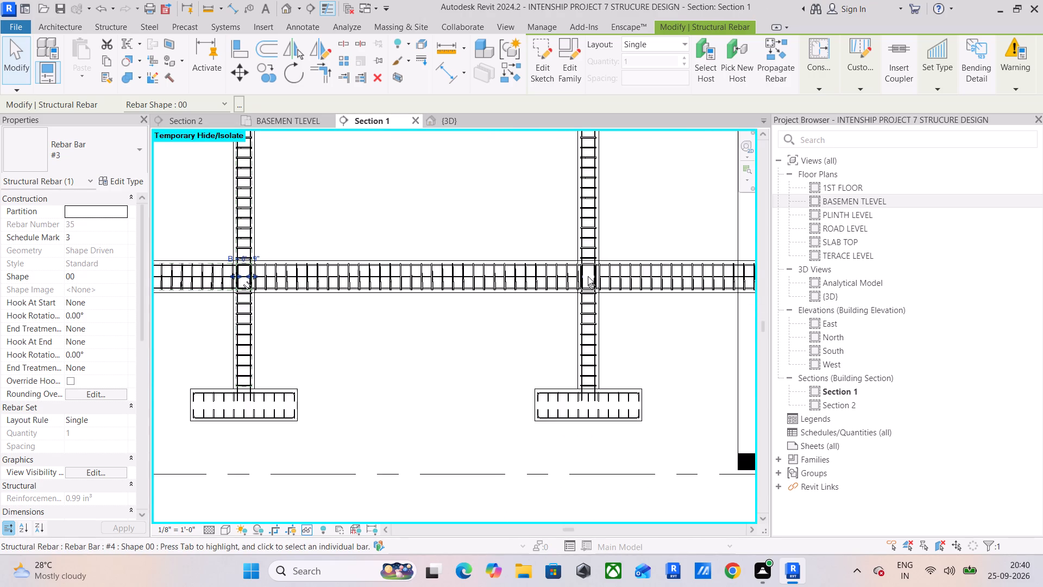
middle_click_drag(612, 276, 579, 448)
middle_click_drag(484, 436, 647, 346)
scroll(343, 388, "up", 5)
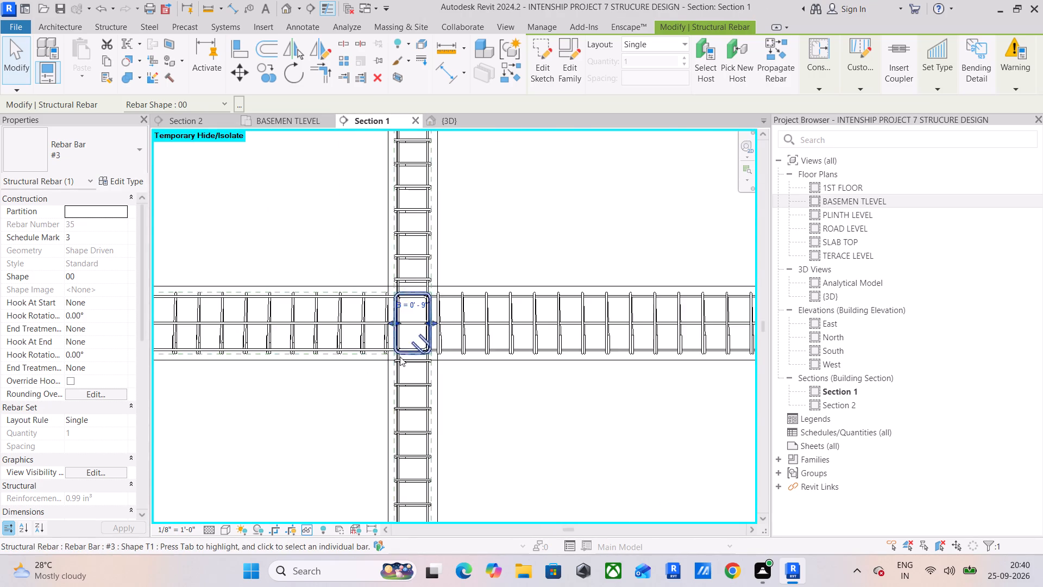
scroll(400, 357, "up", 12)
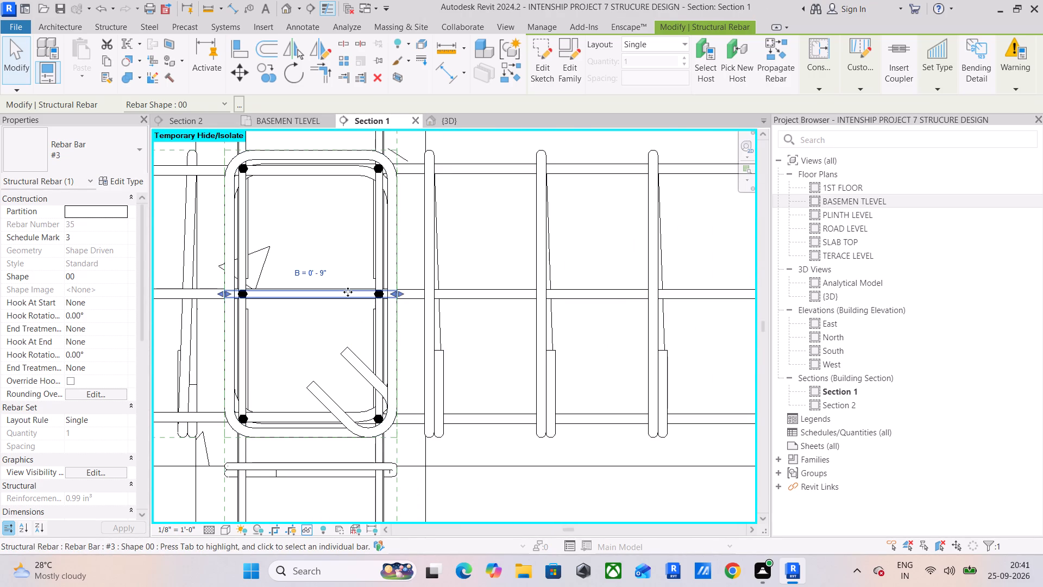
key("Delete")
Shorten the left-hand beam's #4 mid-height bar crossing this column joint to end at the column's left face.
left_click(348, 292)
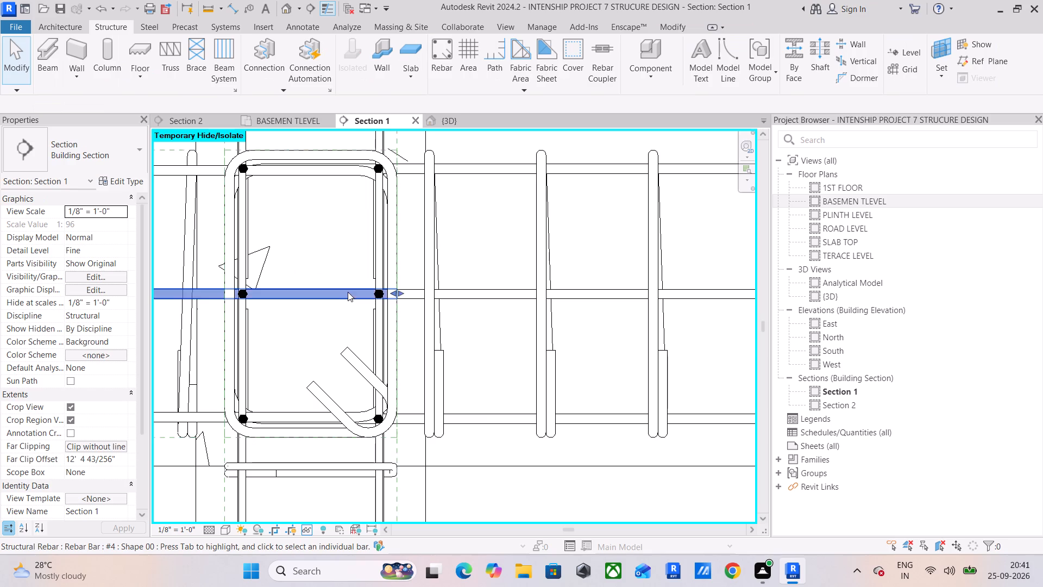
middle_click_drag(351, 300, 469, 316)
scroll(498, 313, "up", 5)
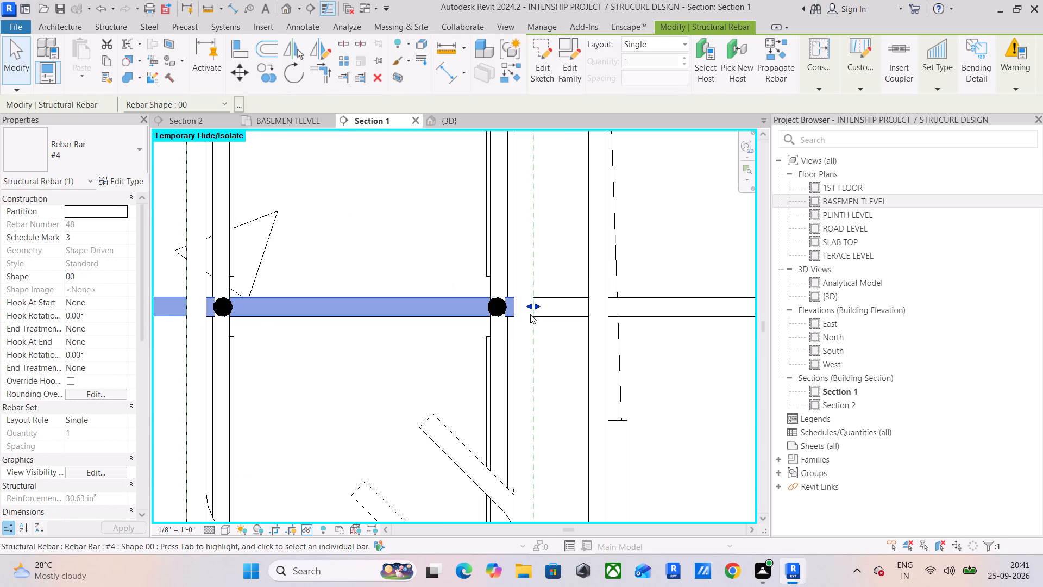
left_click_drag(529, 308, 206, 328)
scroll(202, 329, "down", 3)
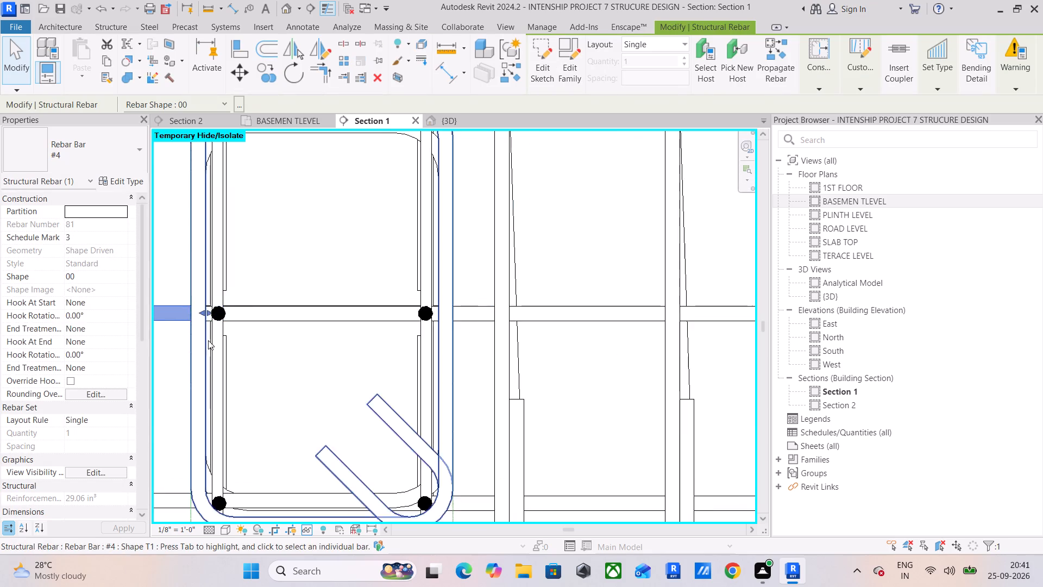
middle_click_drag(224, 343, 365, 368)
scroll(359, 361, "up", 4)
left_click_drag(334, 329, 311, 333)
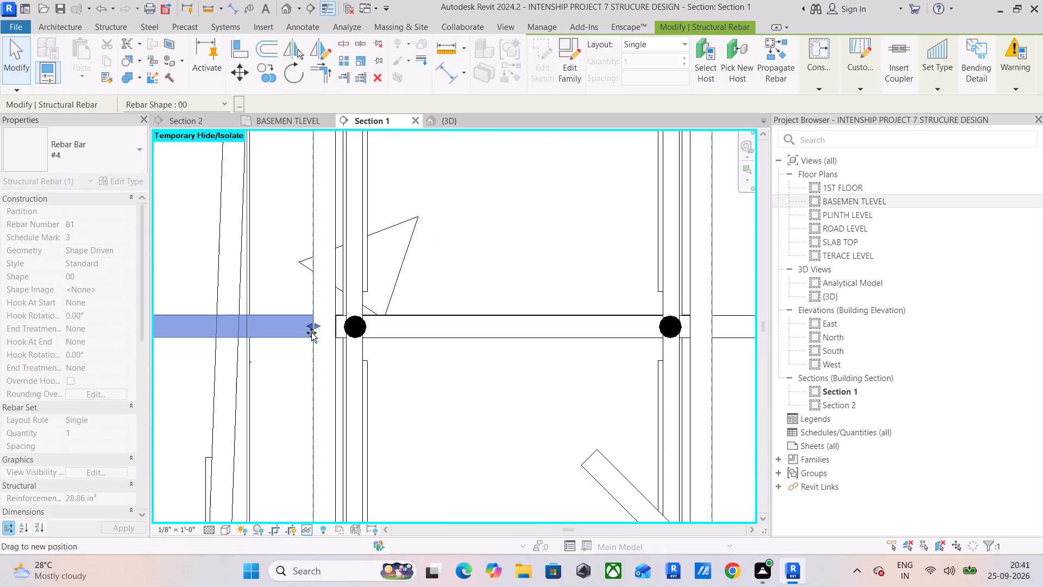
left_click_drag(311, 333, 315, 336)
scroll(343, 353, "down", 4)
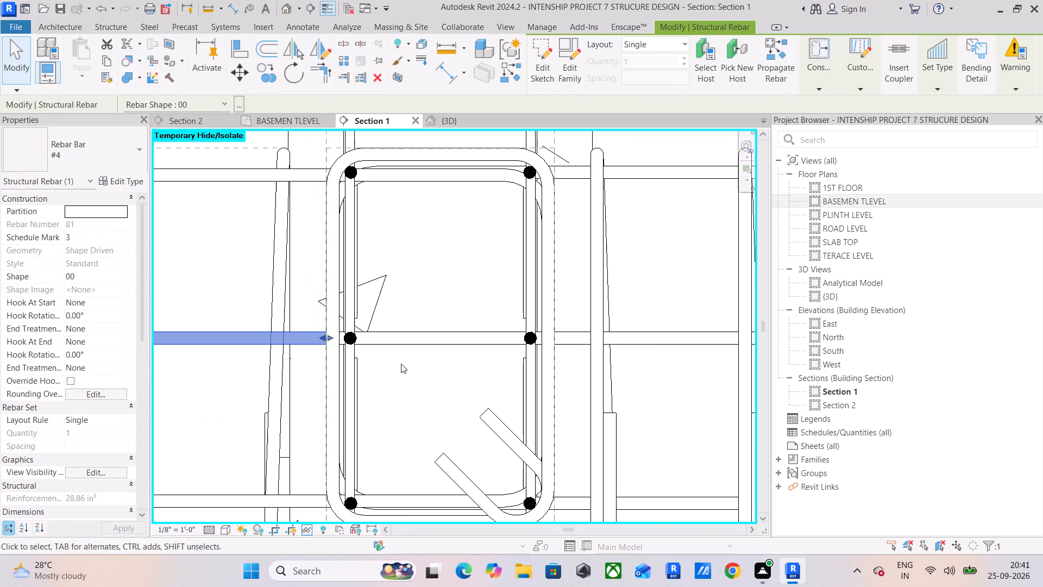
middle_click_drag(401, 364, 544, 371)
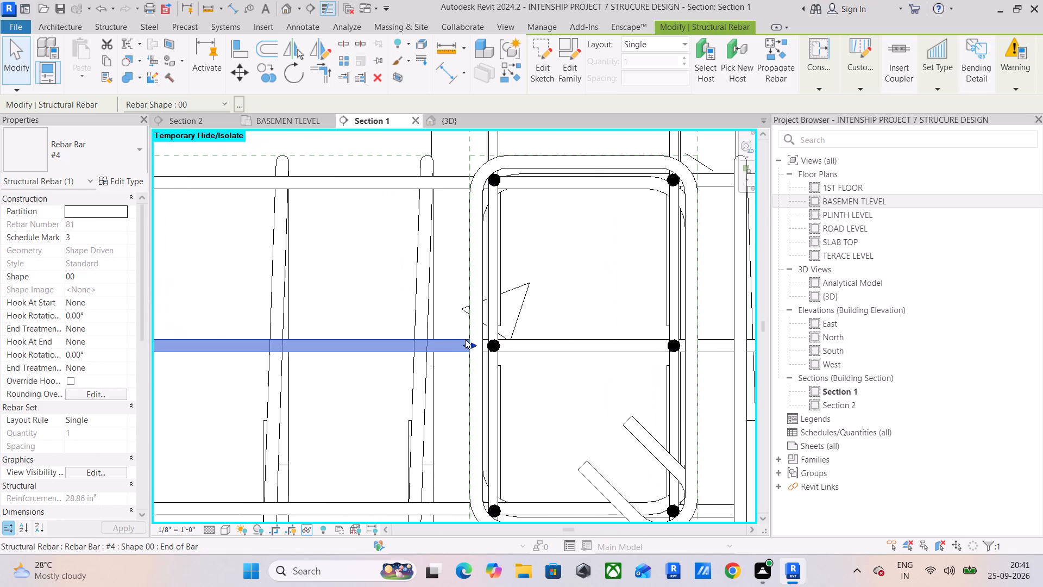
left_click_drag(463, 344, 423, 352)
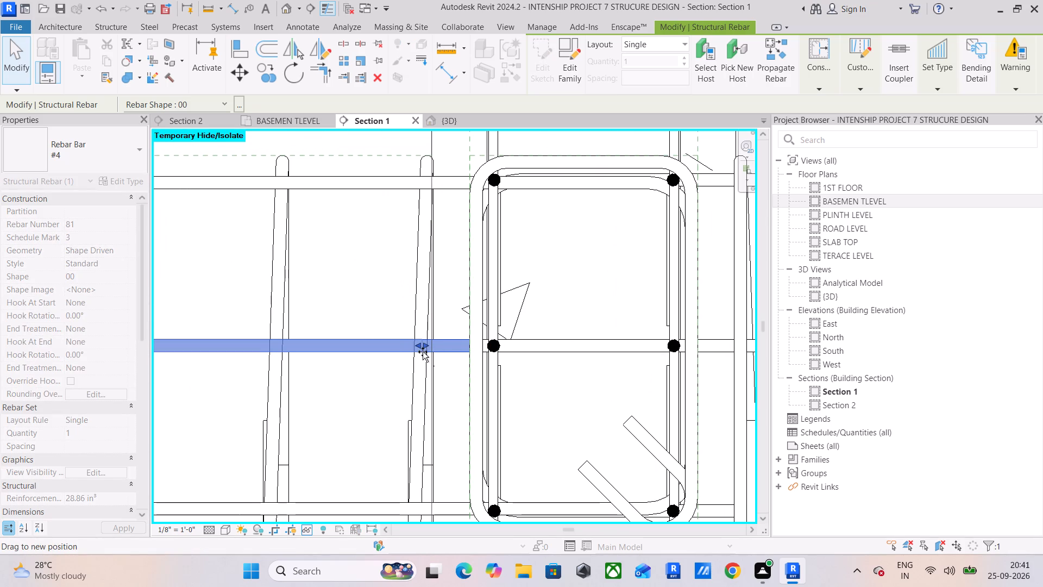
left_click_drag(423, 352, 425, 352)
scroll(425, 352, "up", 10)
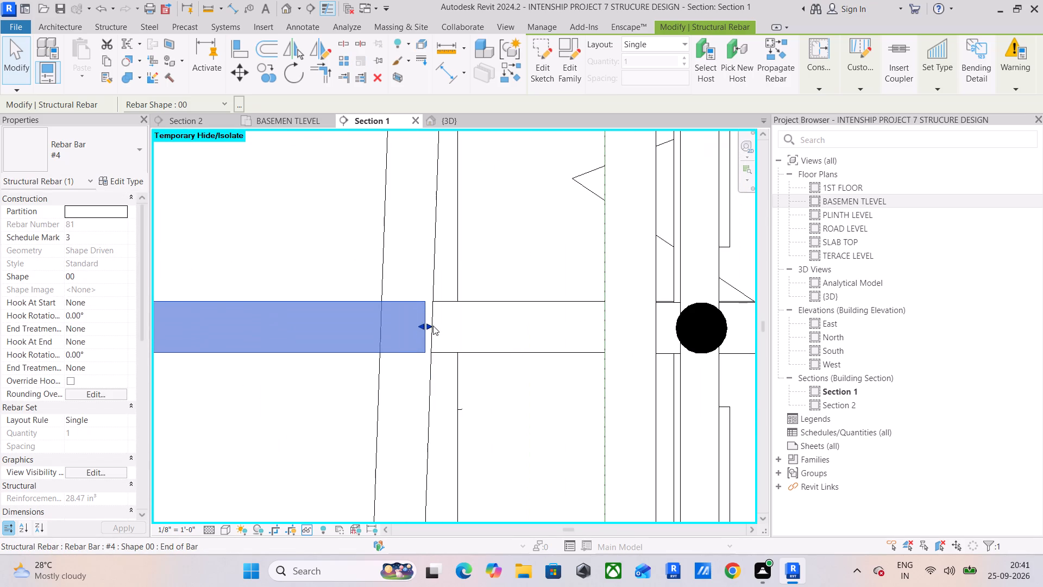
left_click_drag(429, 329, 457, 333)
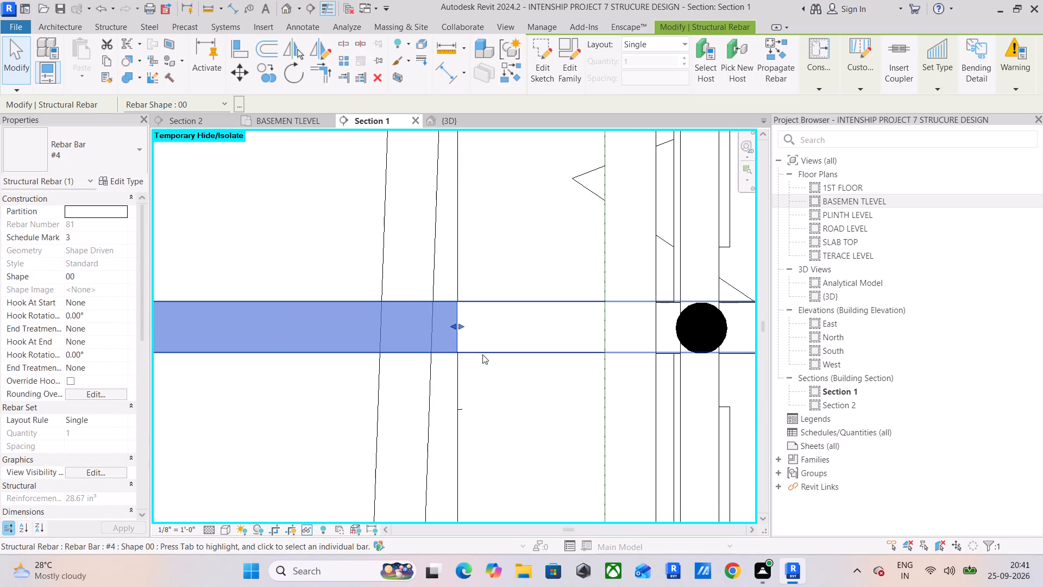
Shorten the left-hand beam's second #4 mid-height bar crossing the joint to end at the column's left cover line.
left_click(498, 351)
scroll(545, 343, "down", 6)
middle_click_drag(615, 346, 381, 346)
scroll(414, 350, "down", 4)
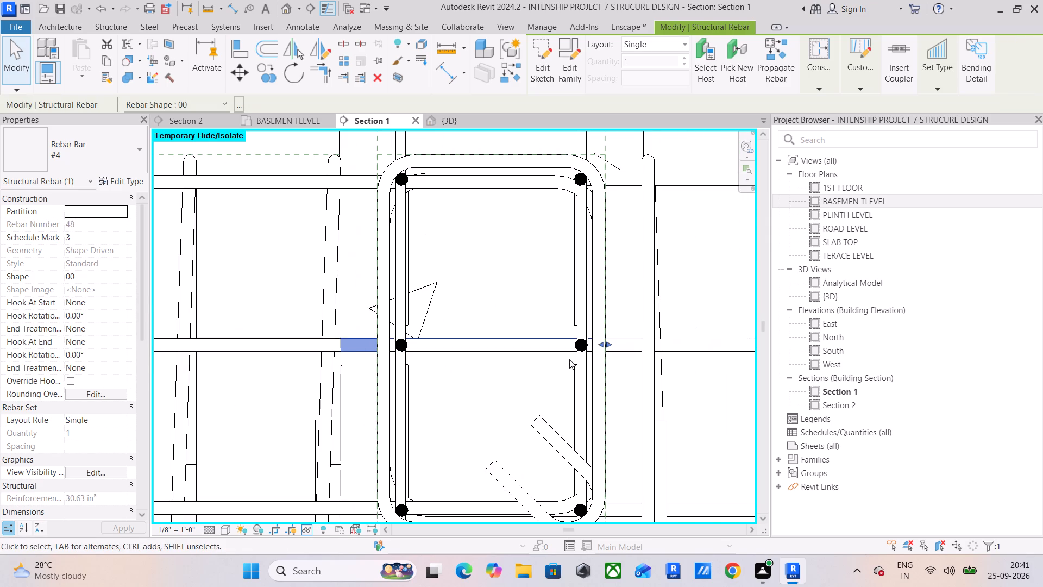
left_click_drag(602, 346, 378, 353)
left_click(361, 384)
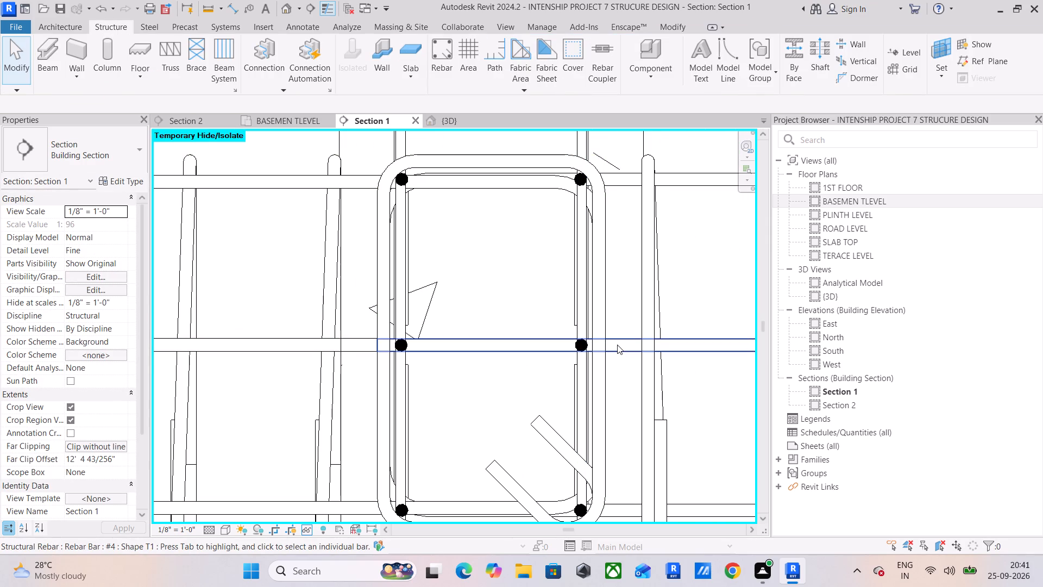
Shorten one of the right-hand beam's #4 mid-height bars crossing the joint to start at the column's right face.
left_click(617, 345)
left_click_drag(383, 345, 601, 349)
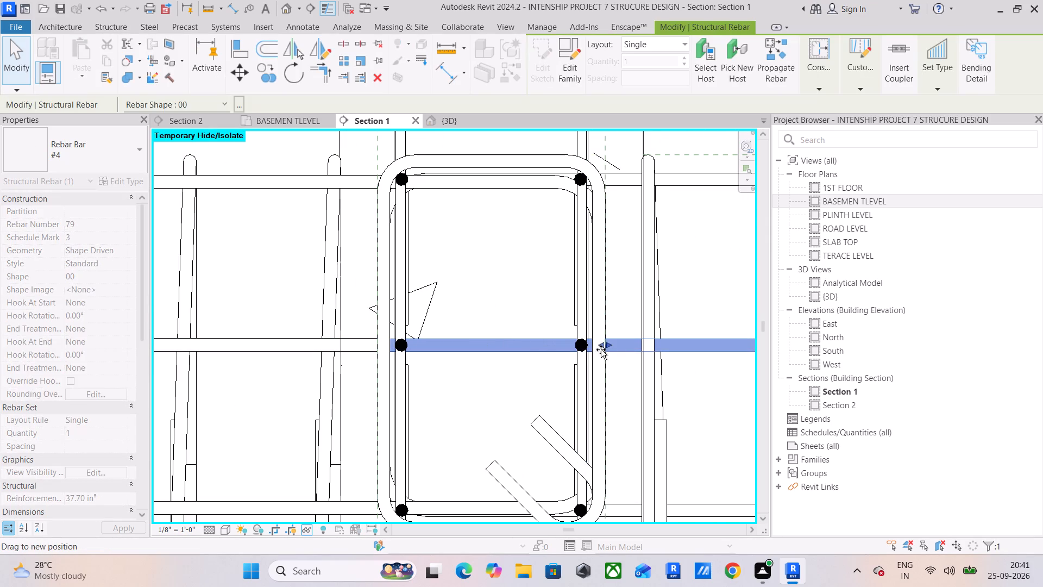
left_click_drag(601, 349, 614, 349)
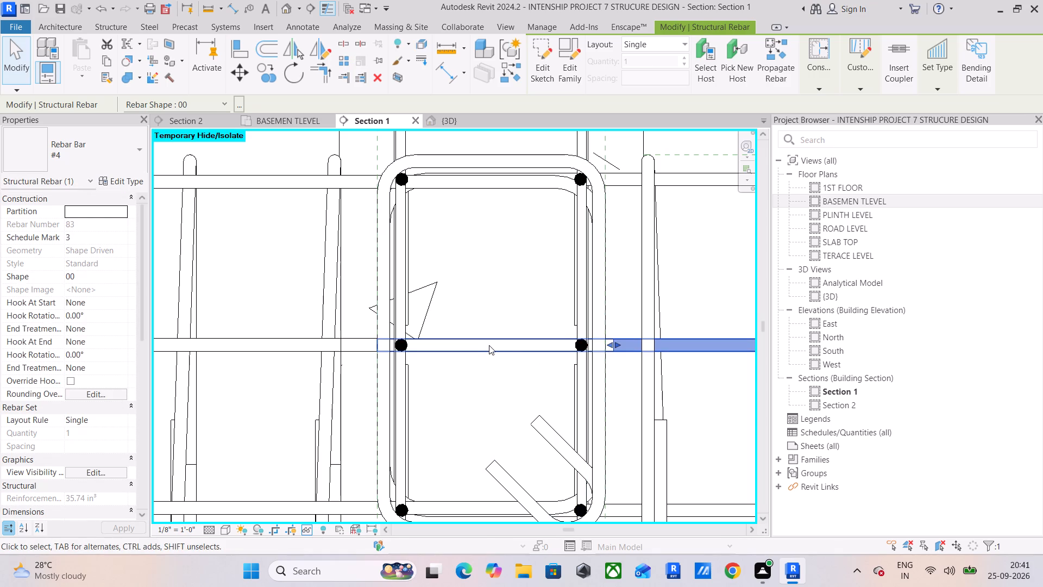
middle_click_drag(581, 361, 393, 371)
left_click_drag(431, 353, 451, 353)
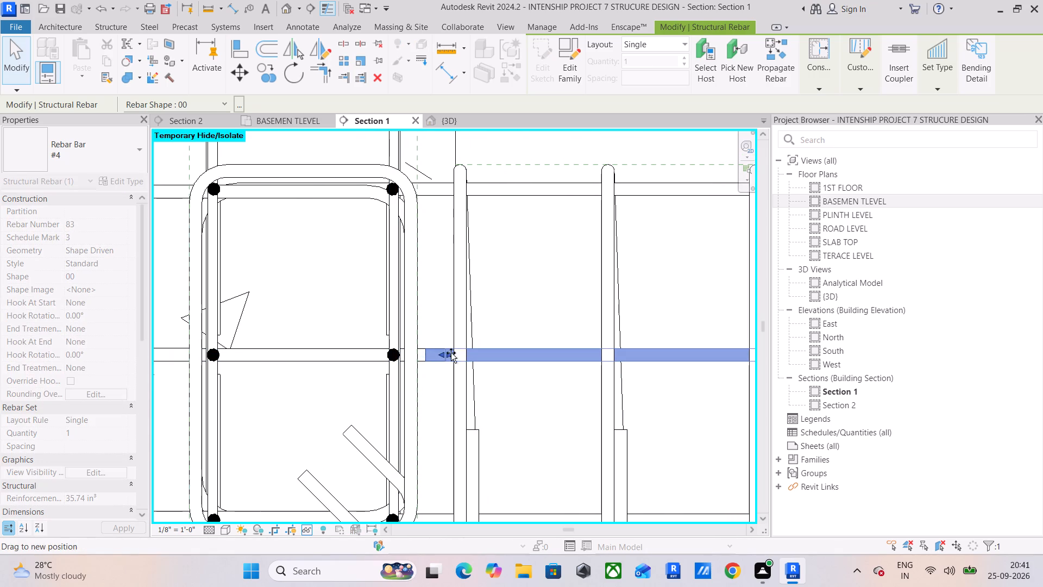
left_click_drag(451, 353, 455, 357)
scroll(455, 357, "up", 11)
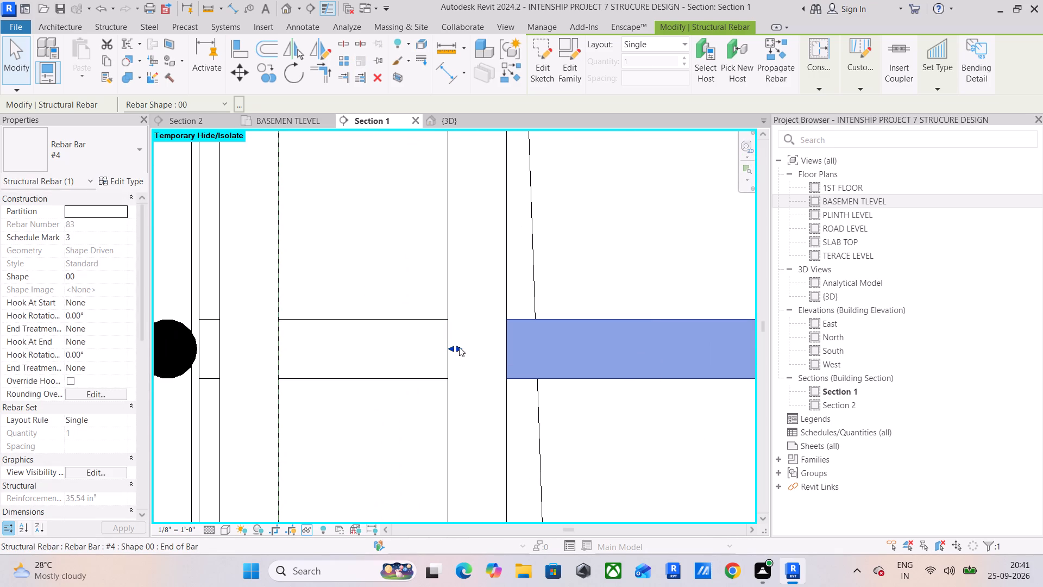
left_click_drag(459, 347, 449, 369)
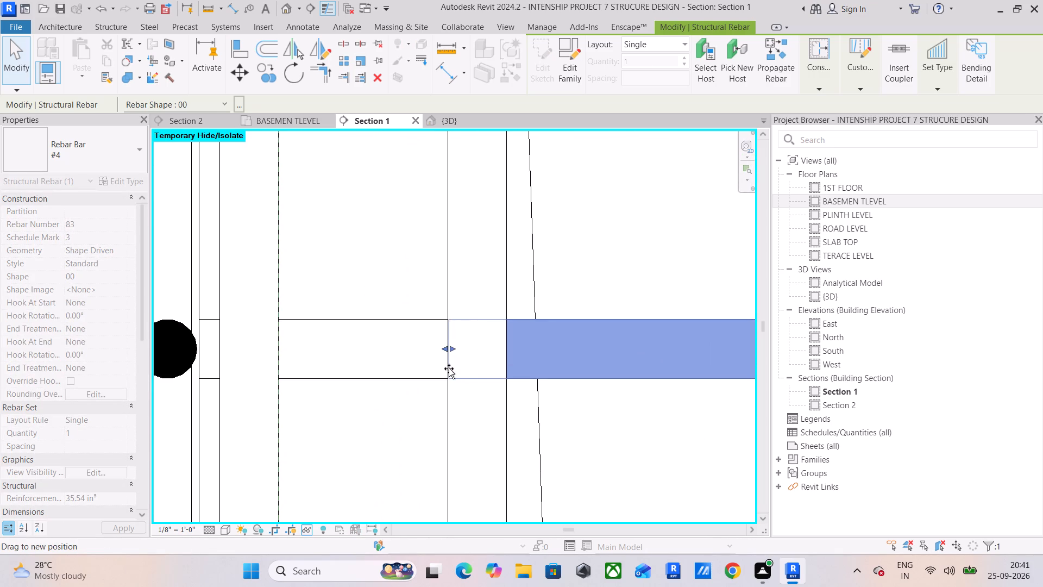
left_click_drag(449, 369, 448, 371)
scroll(440, 346, "down", 6)
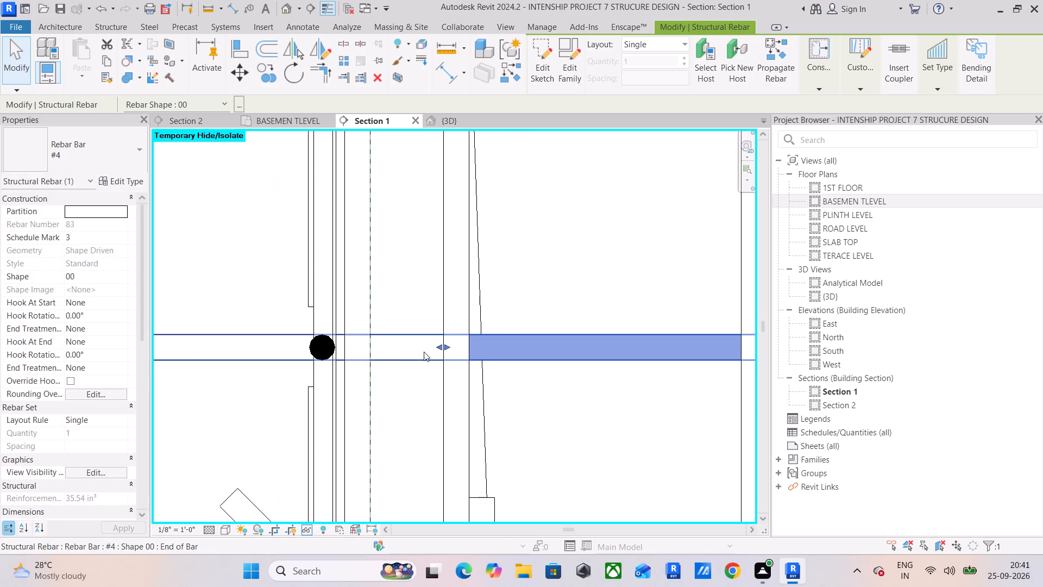
Shorten the right-hand beam's other #4 mid-height bar crossing the joint to start at the column's right face.
left_click(400, 359)
scroll(351, 360, "down", 7)
middle_click_drag(351, 360, 533, 377)
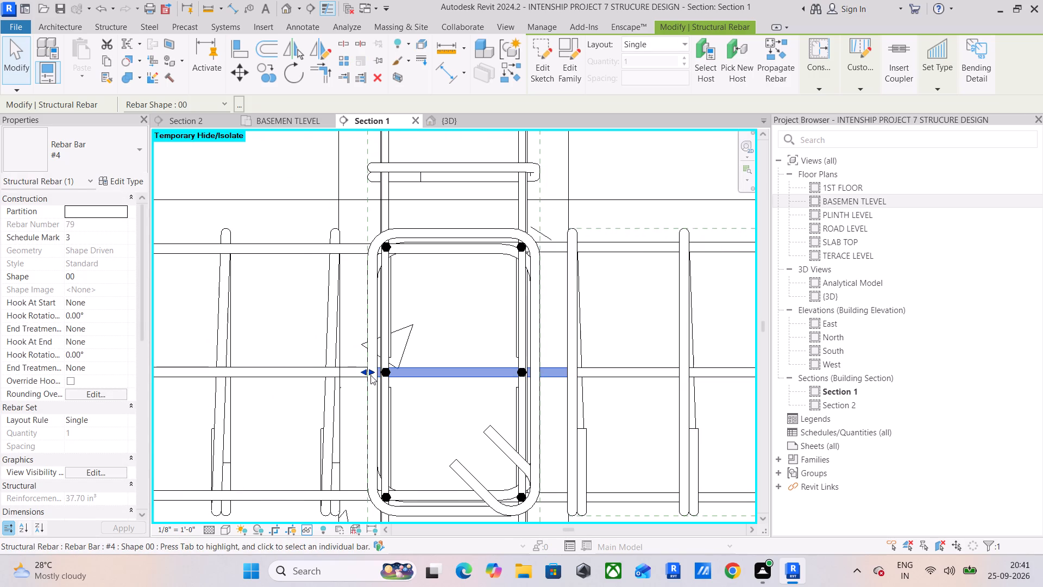
left_click_drag(373, 373, 569, 379)
scroll(570, 378, "up", 12)
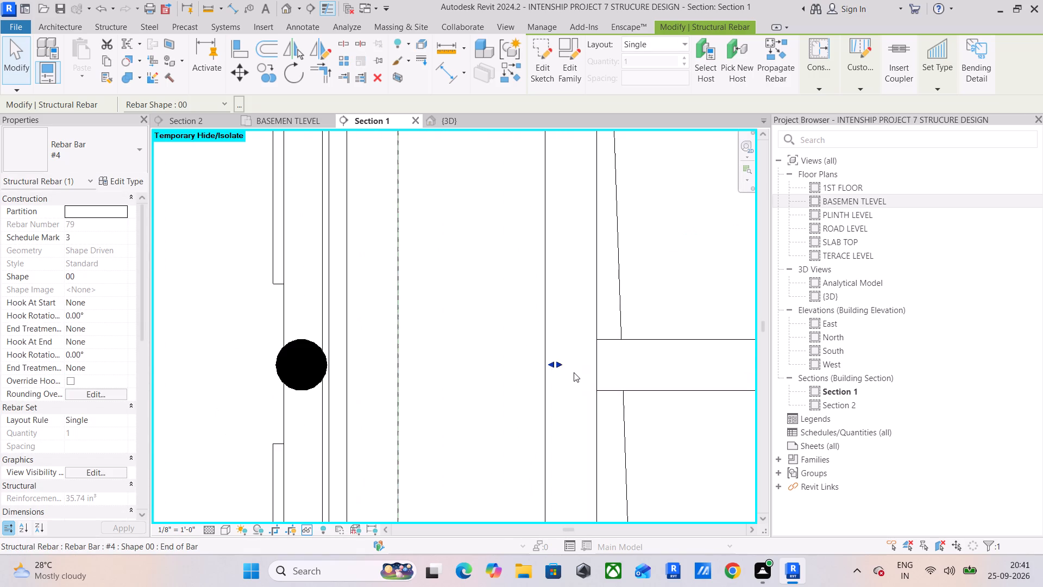
scroll(574, 372, "up", 4)
left_click_drag(545, 361, 530, 375)
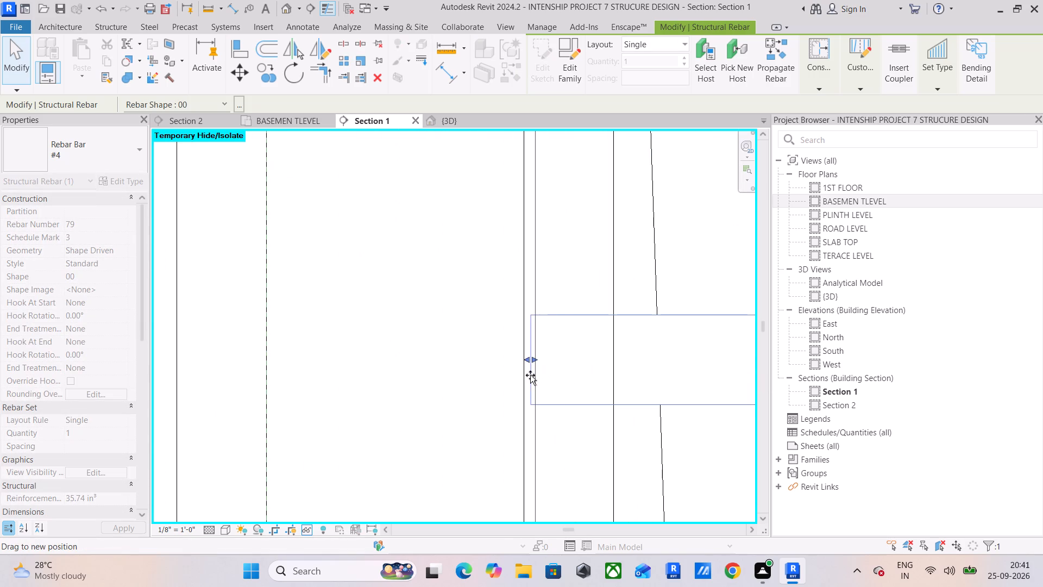
left_click_drag(530, 375, 535, 376)
scroll(455, 376, "down", 4)
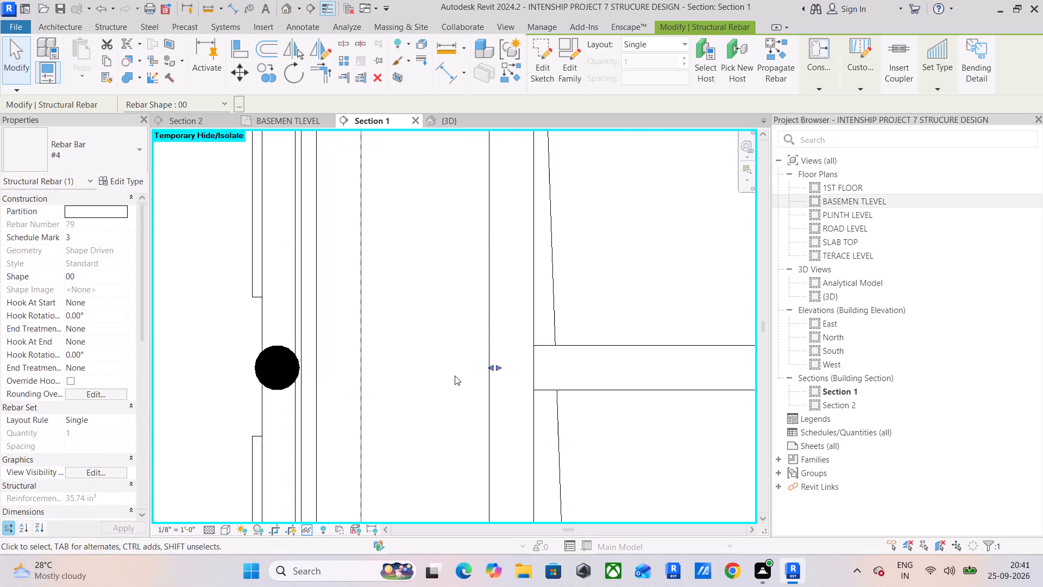
scroll(455, 376, "down", 13)
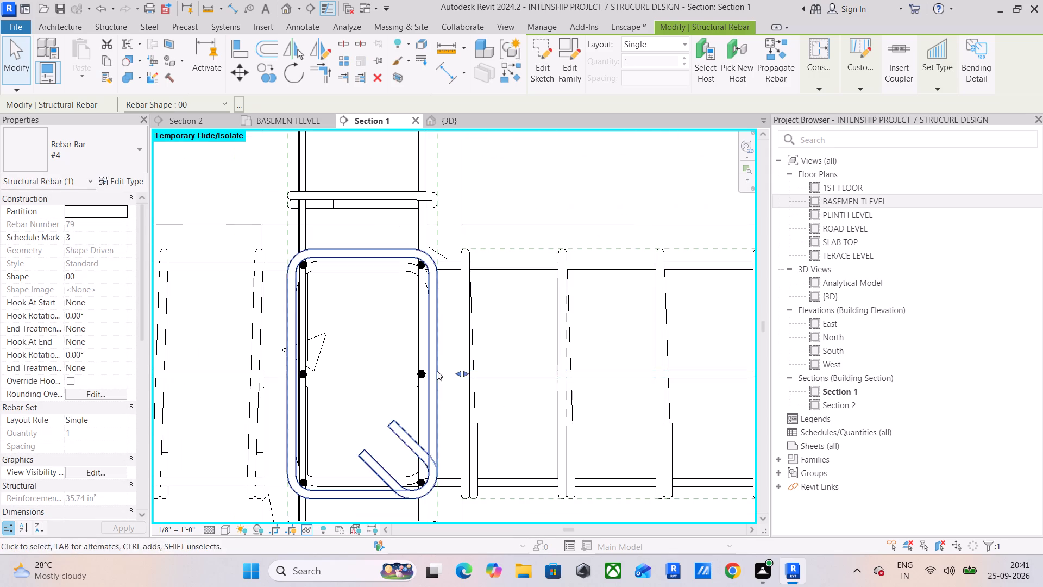
Trim the left-hand beam's #4 mid-height bar still projecting past the column's left face back to that face.
left_click(272, 371)
middle_click_drag(317, 383, 465, 381)
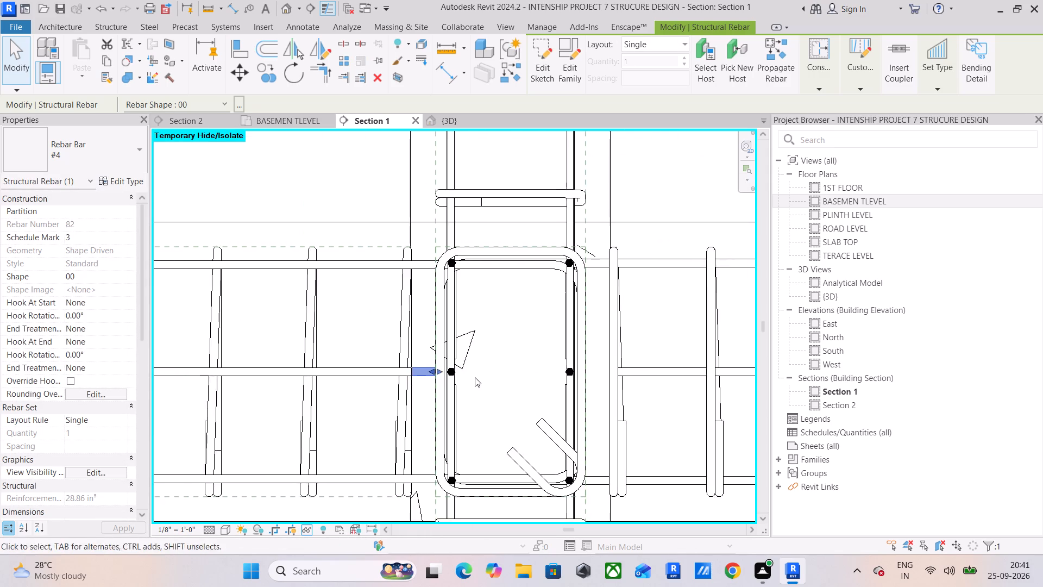
scroll(457, 378, "up", 6)
scroll(388, 379, "up", 5)
left_click_drag(419, 347, 392, 355)
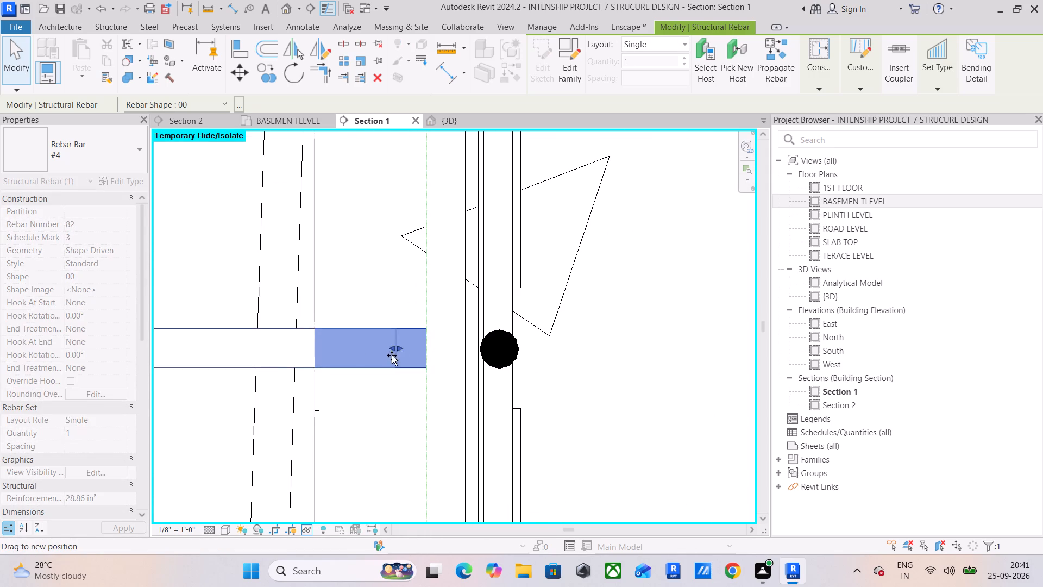
left_click_drag(392, 355, 315, 366)
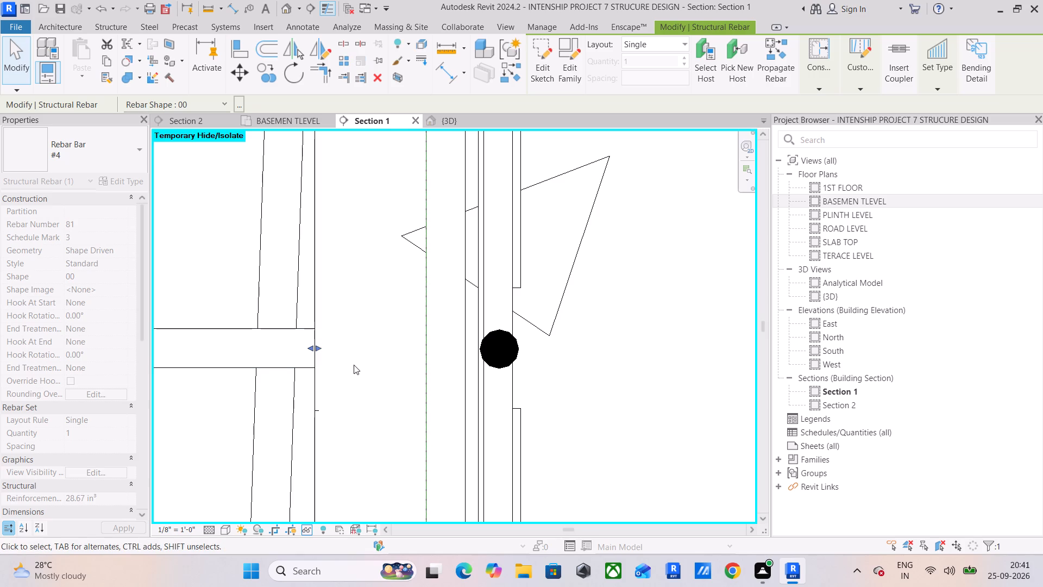
scroll(353, 367, "down", 9)
scroll(387, 312, "down", 4)
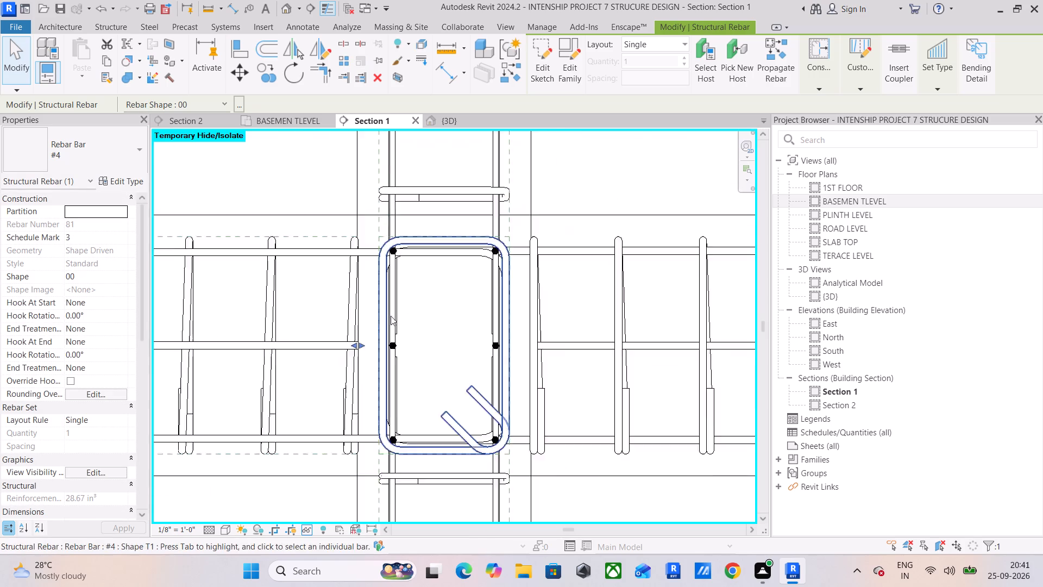
scroll(391, 316, "down", 2)
scroll(450, 310, "down", 4)
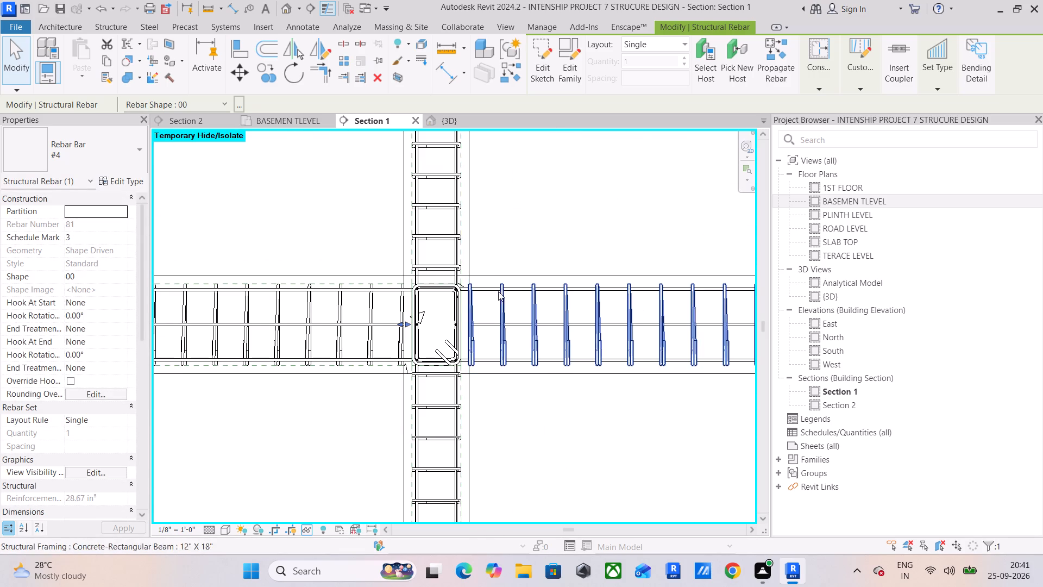
left_click(551, 214)
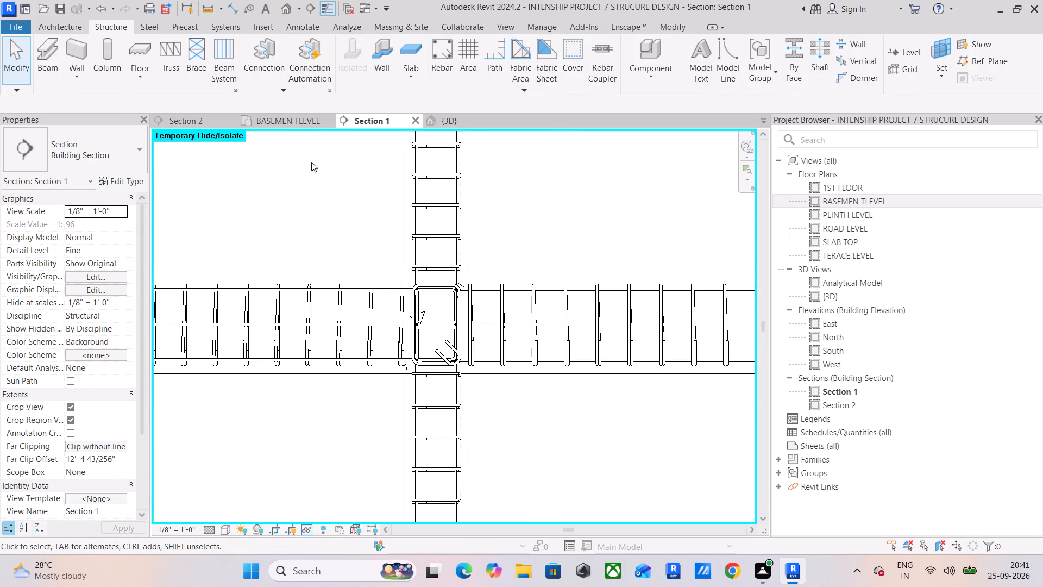
In the 3D view, select the entire structure and show its related warnings.
left_click(439, 124)
scroll(514, 246, "down", 10)
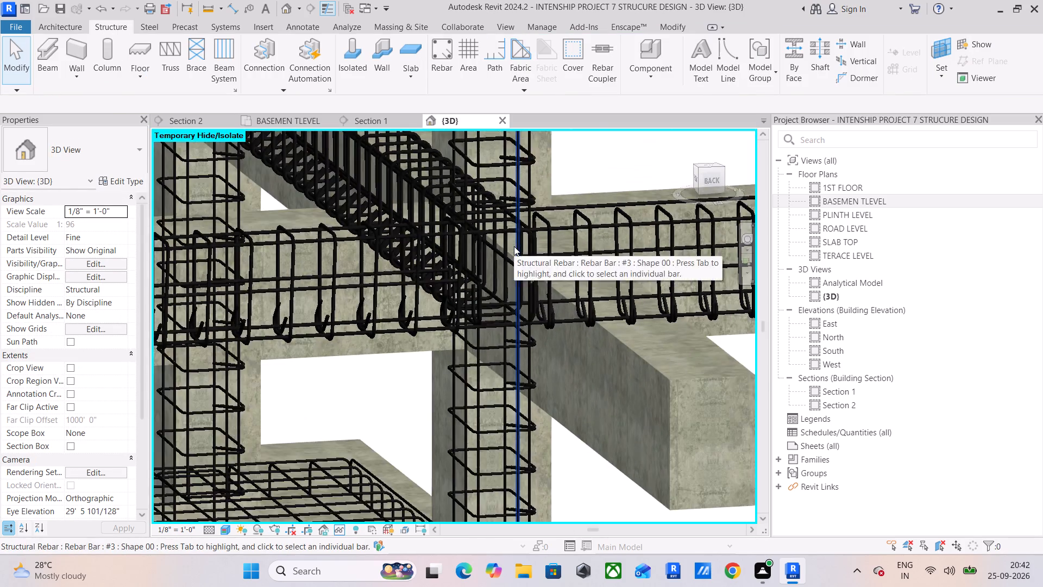
scroll(514, 246, "down", 2)
scroll(526, 261, "up", 11)
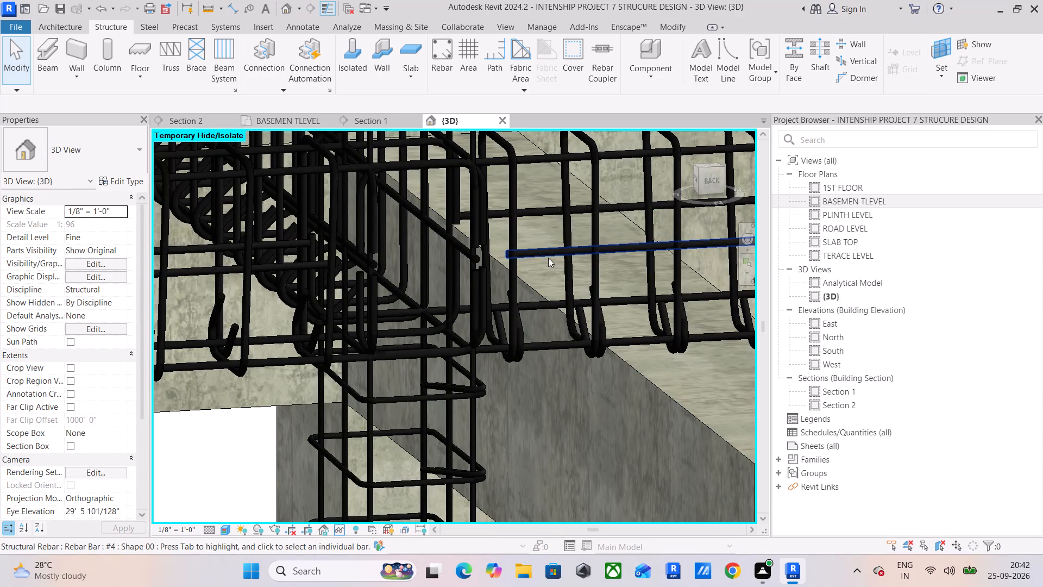
scroll(533, 284, "down", 20)
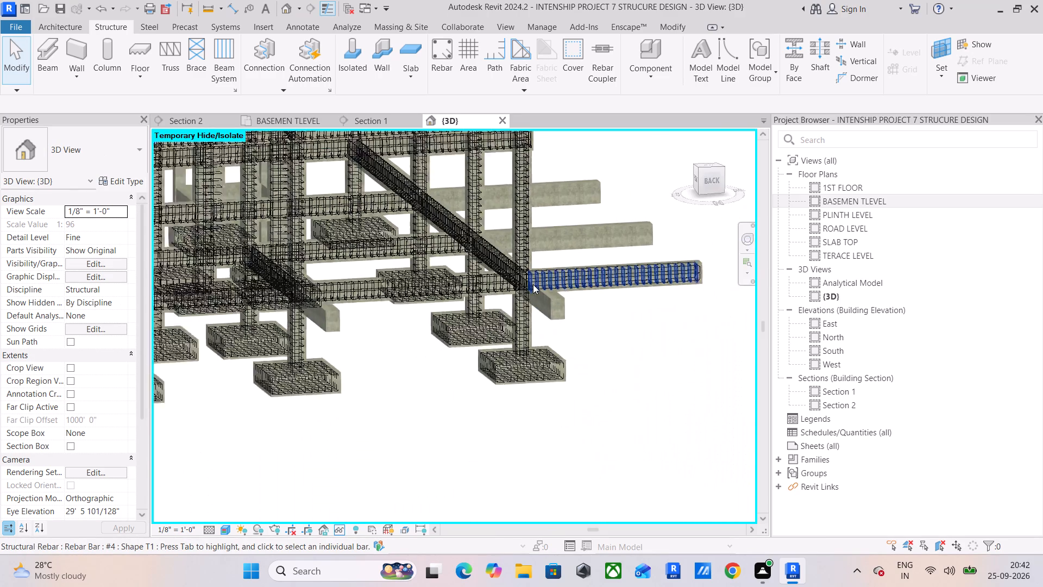
scroll(533, 284, "down", 9)
middle_click_drag(506, 288, 553, 397)
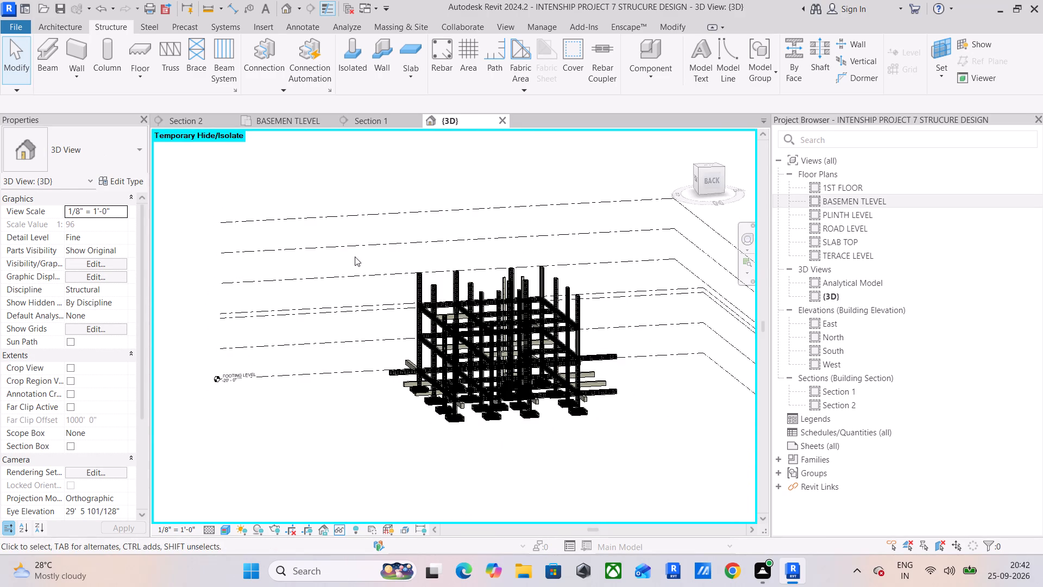
left_click_drag(355, 257, 664, 461)
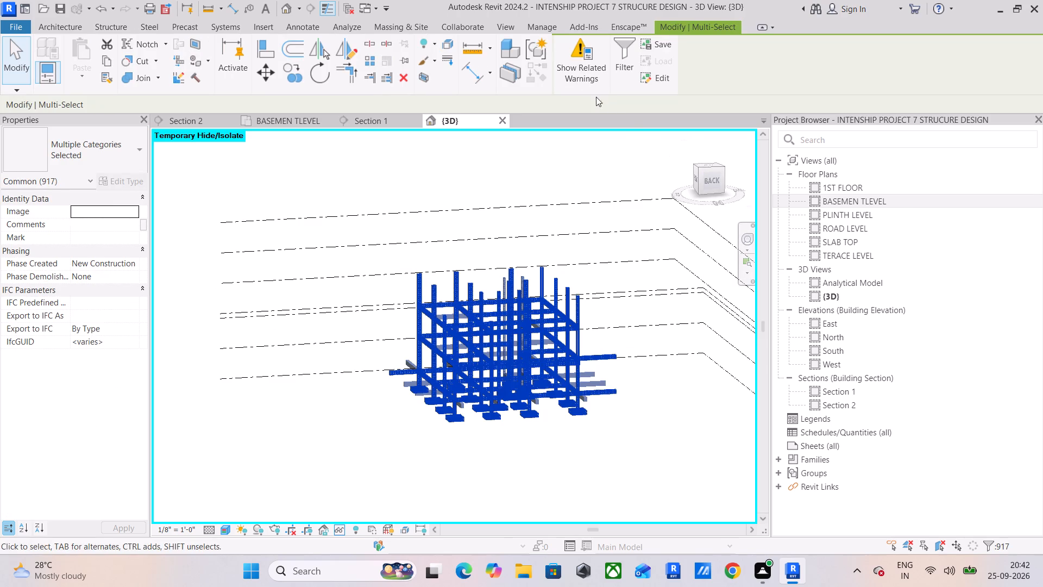
left_click(581, 73)
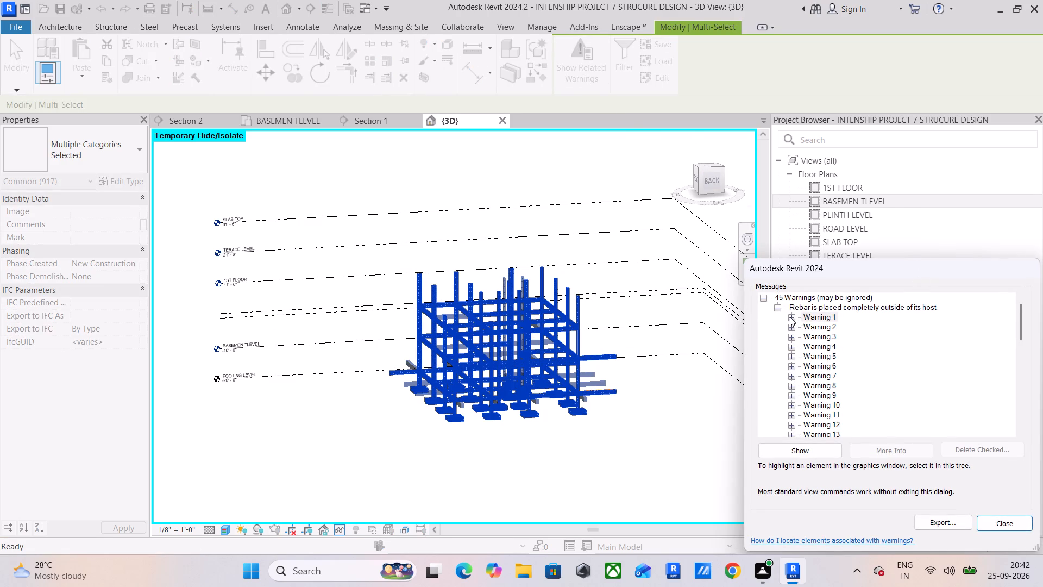
Locate in the model the #4 Shape 02 rebar listed under Warning 1 as placed completely outside its host.
left_click(790, 317)
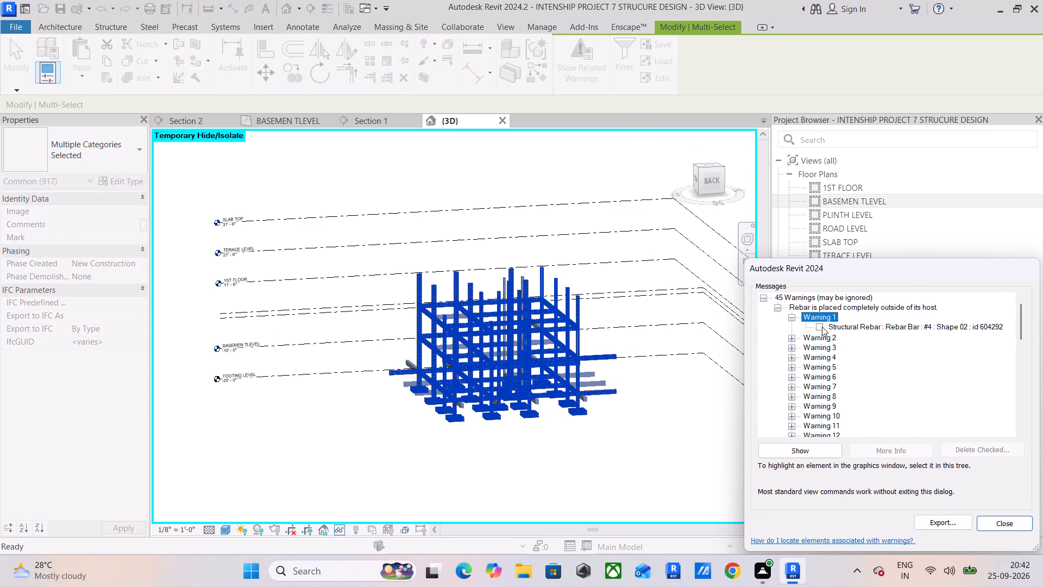
left_click(822, 327)
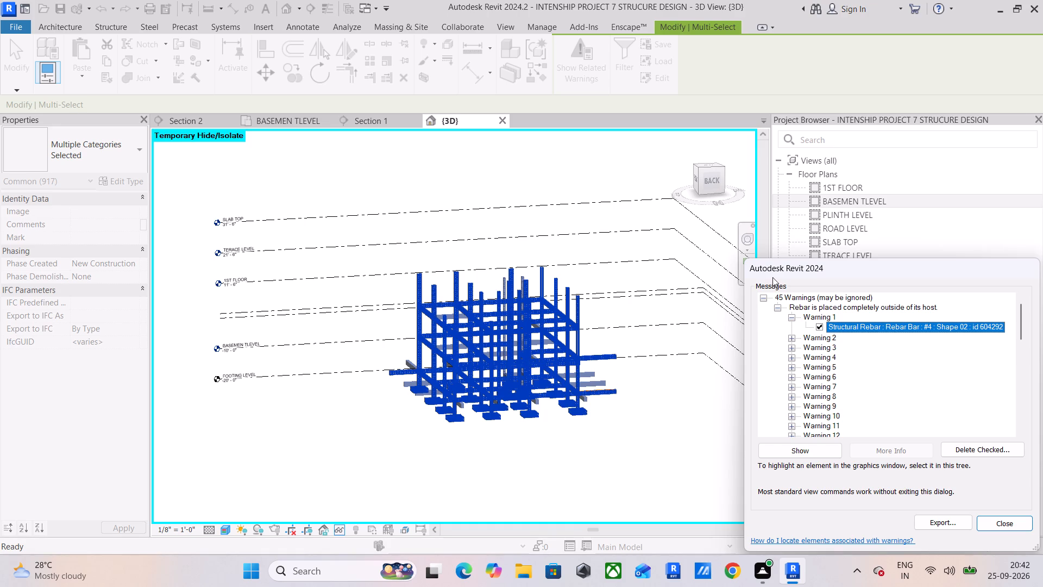
scroll(527, 350, "up", 6)
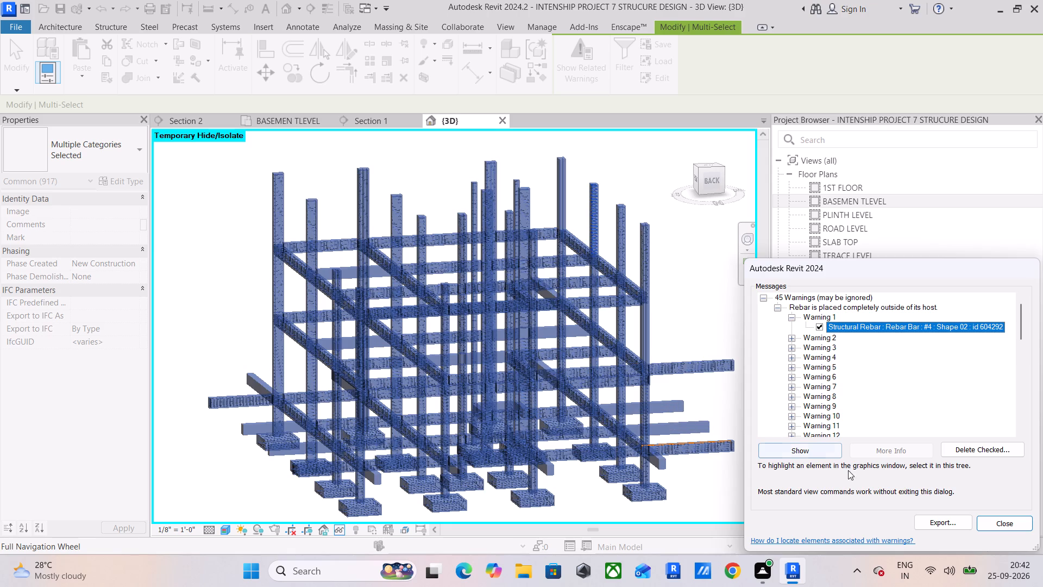
left_click(802, 447)
left_click(608, 336)
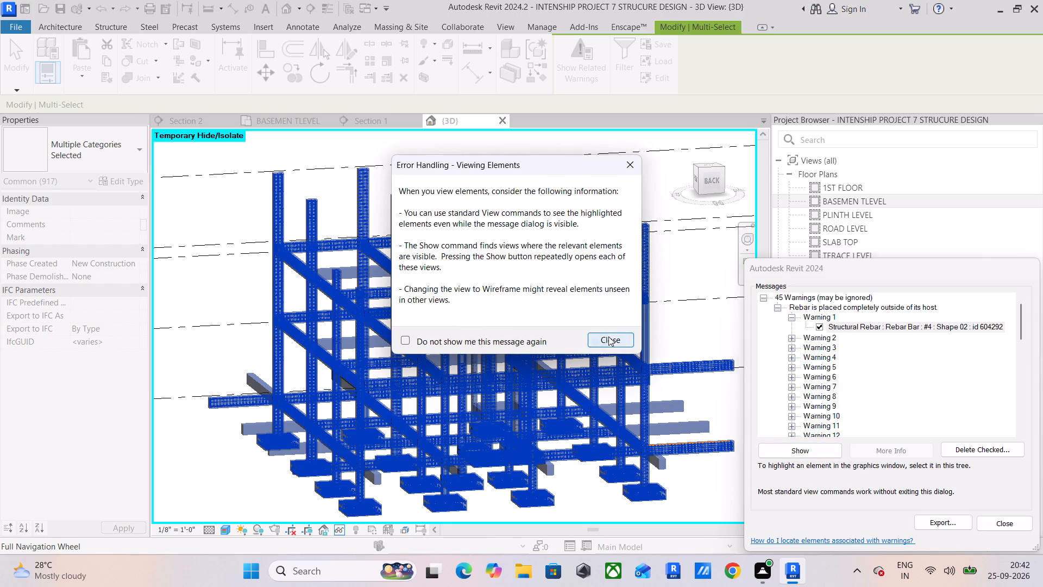
scroll(309, 327, "up", 6)
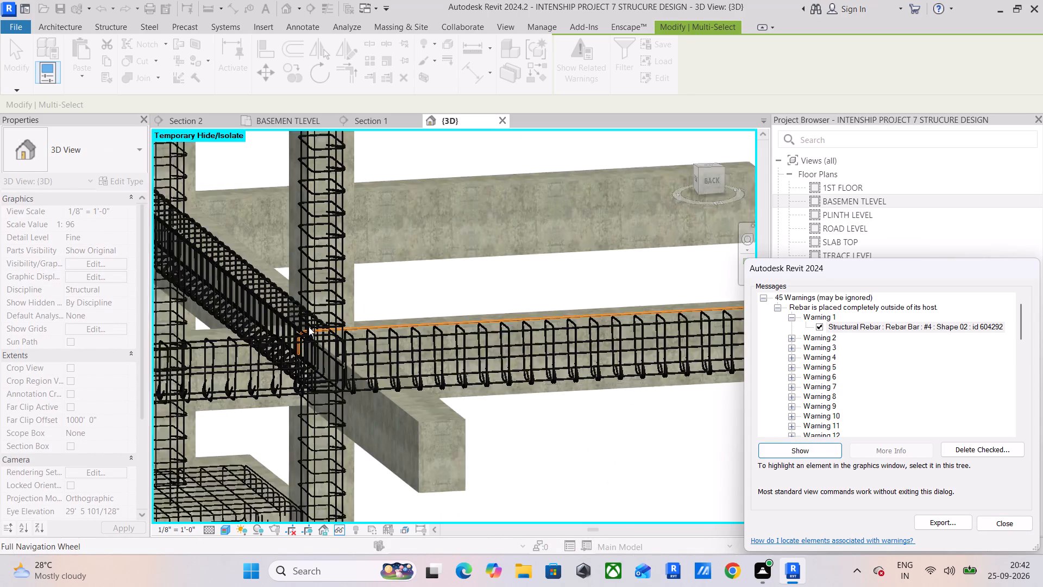
scroll(331, 329, "up", 6)
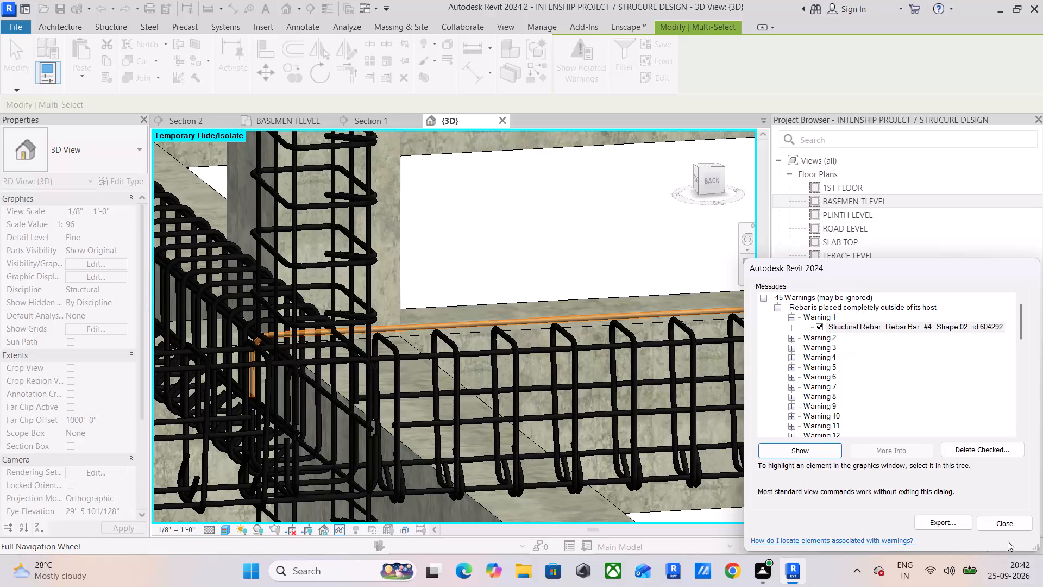
left_click(1003, 522)
Select the flagged #4 Shape 02 rebar and examine its position in the 3D view and the BASEMEN TLEVEL plan.
left_click(594, 311)
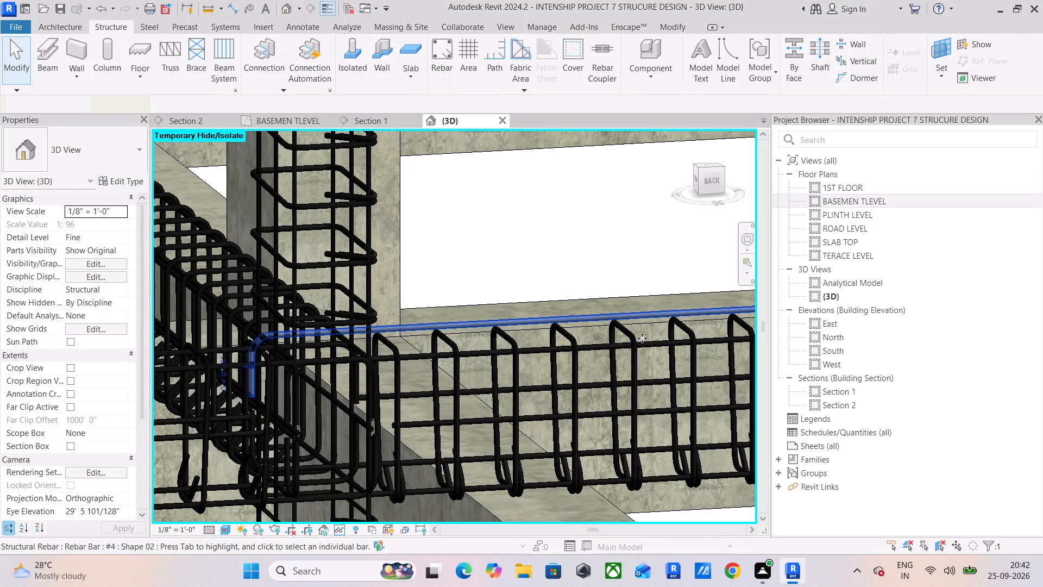
middle_click_drag(638, 396, 548, 414, "shift")
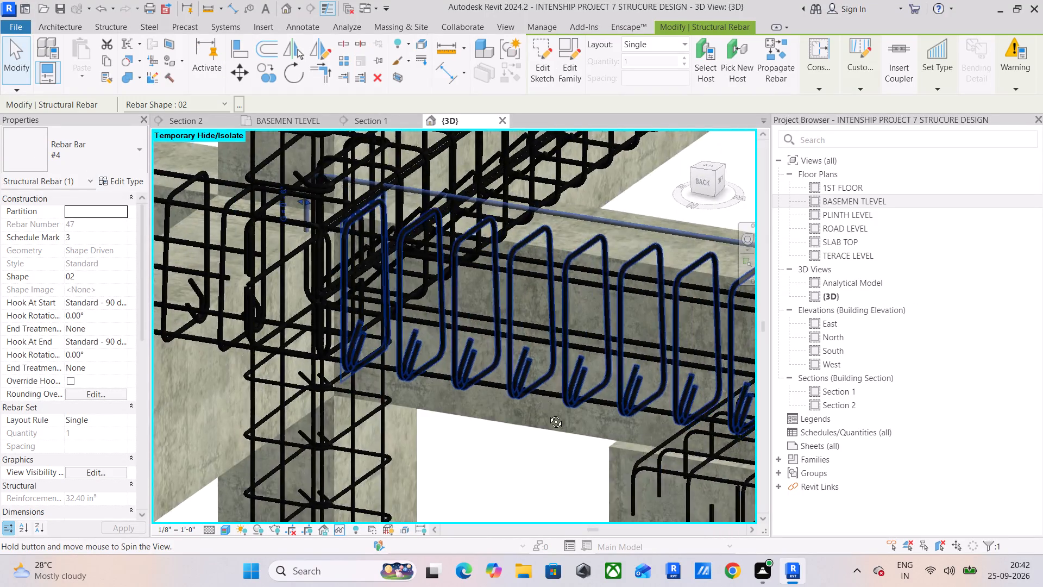
middle_click_drag(548, 414, 552, 383, "shift")
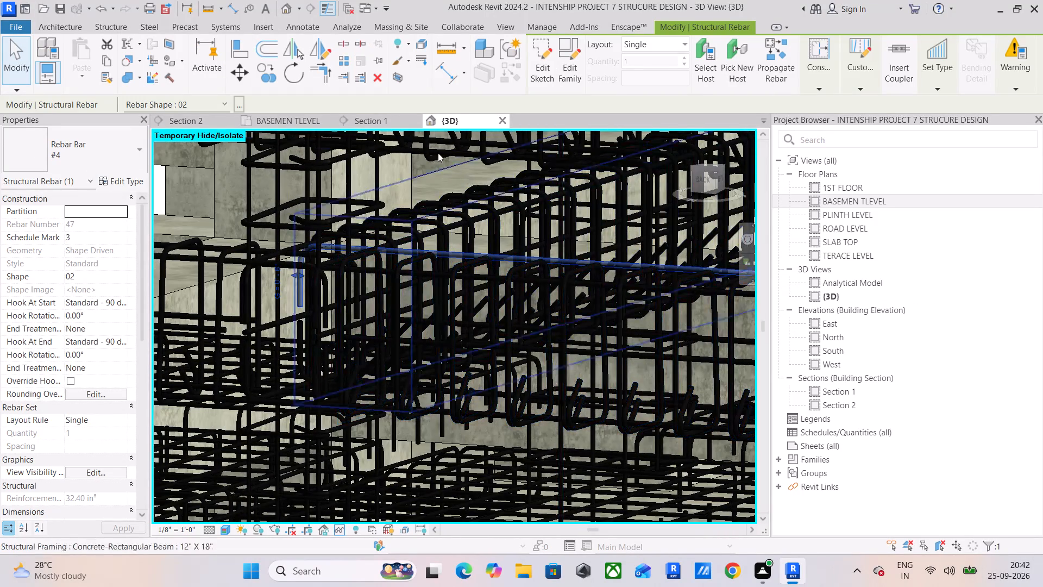
scroll(431, 289, "down", 6)
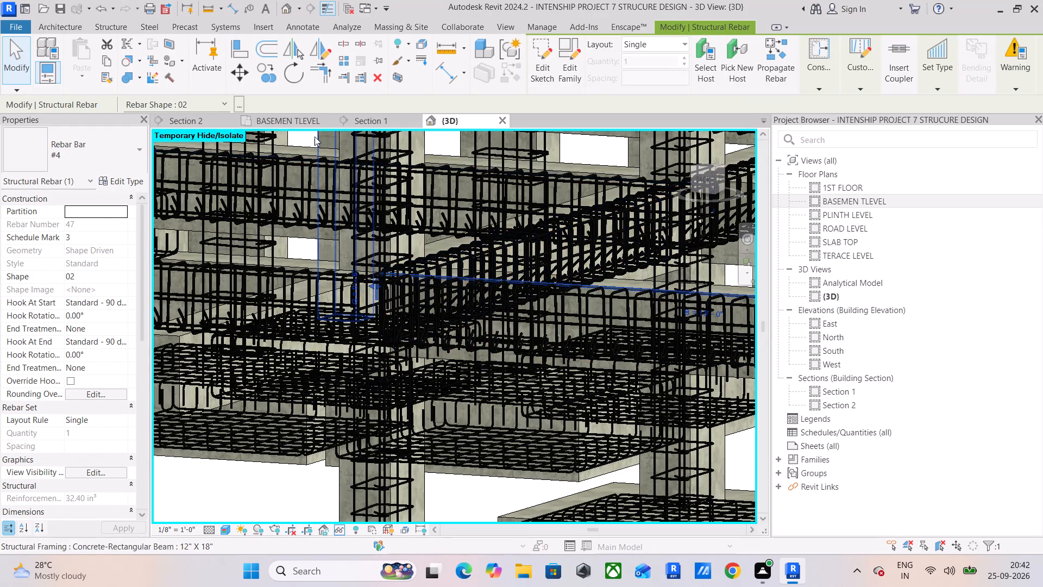
left_click(291, 122)
scroll(525, 356, "down", 13)
middle_click_drag(553, 360, 288, 246)
scroll(428, 309, "down", 5)
scroll(225, 251, "up", 4)
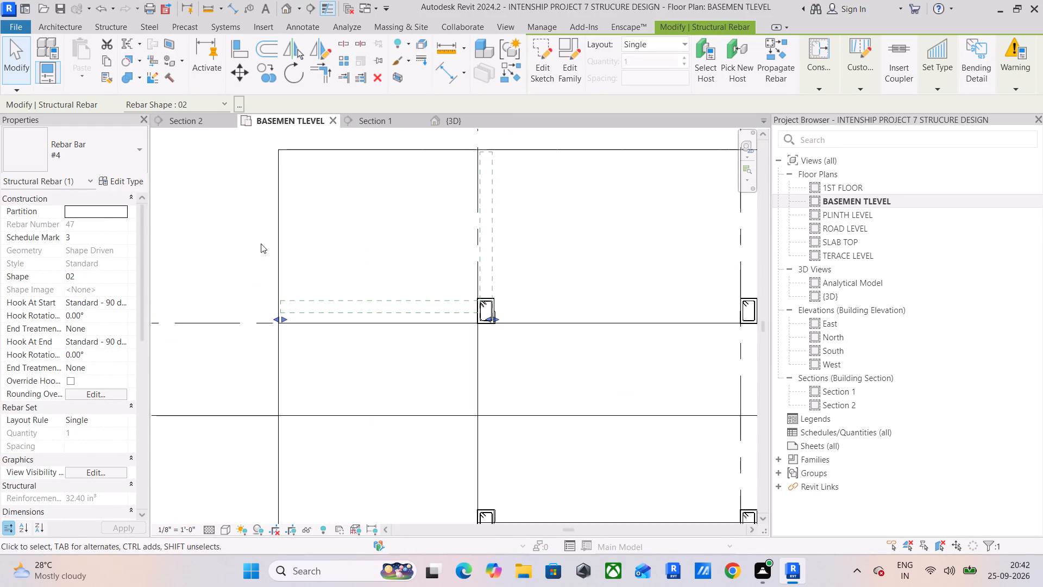
scroll(261, 243, "up", 7)
scroll(320, 288, "down", 12)
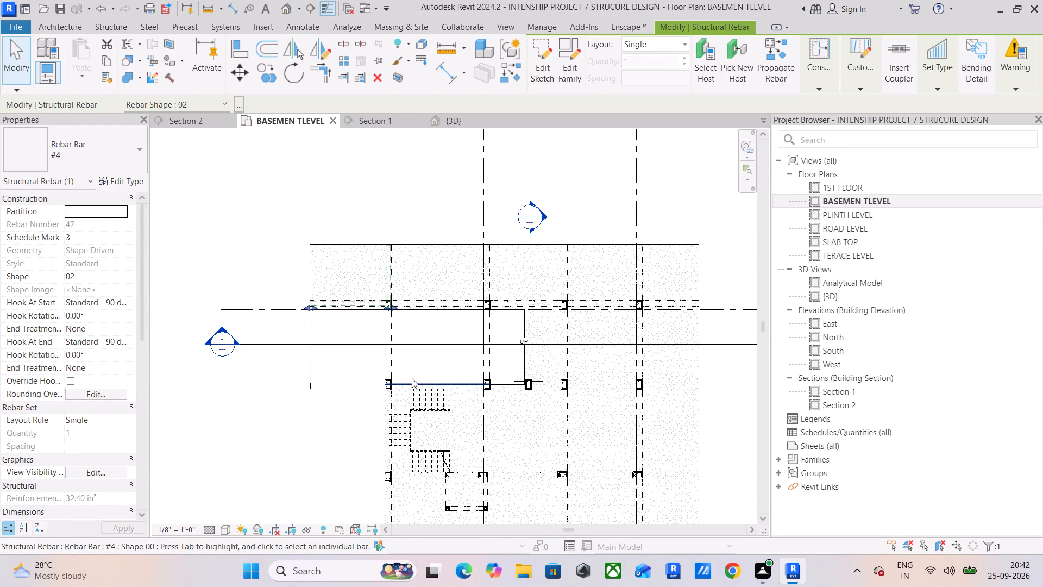
Examine the selected #4 Shape 02 bar in Section 1, from the column joint to the beam's free end.
left_click(380, 117)
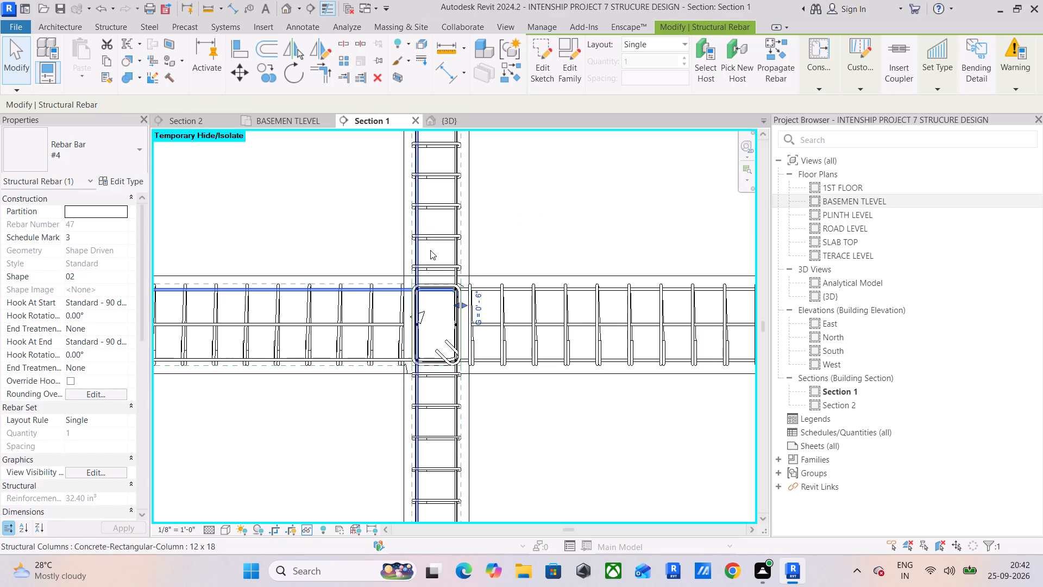
middle_click_drag(384, 338, 563, 346)
middle_click_drag(583, 338, 411, 373)
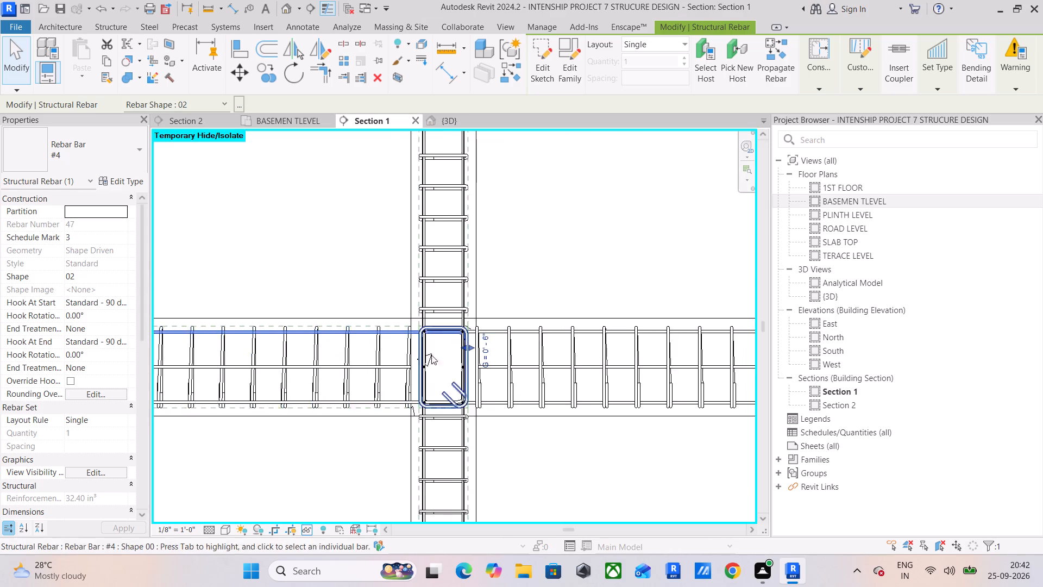
scroll(434, 347, "up", 6)
middle_click_drag(318, 339, 540, 340)
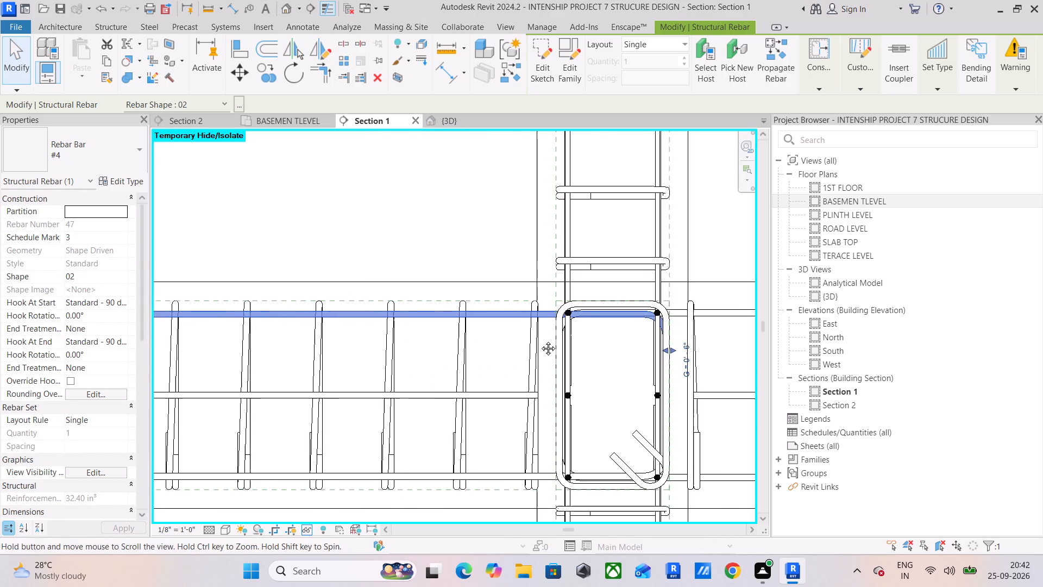
middle_click_drag(540, 340, 559, 339)
scroll(472, 344, "down", 5)
middle_click_drag(467, 352, 567, 353)
scroll(411, 367, "down", 10)
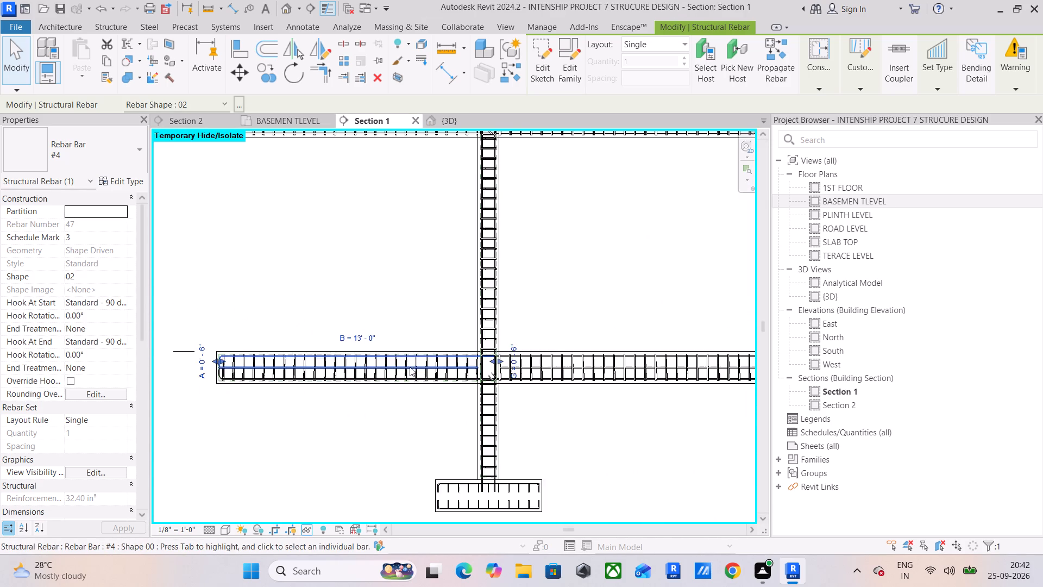
middle_click_drag(410, 367, 464, 376)
scroll(338, 353, "up", 5)
scroll(288, 381, "up", 6)
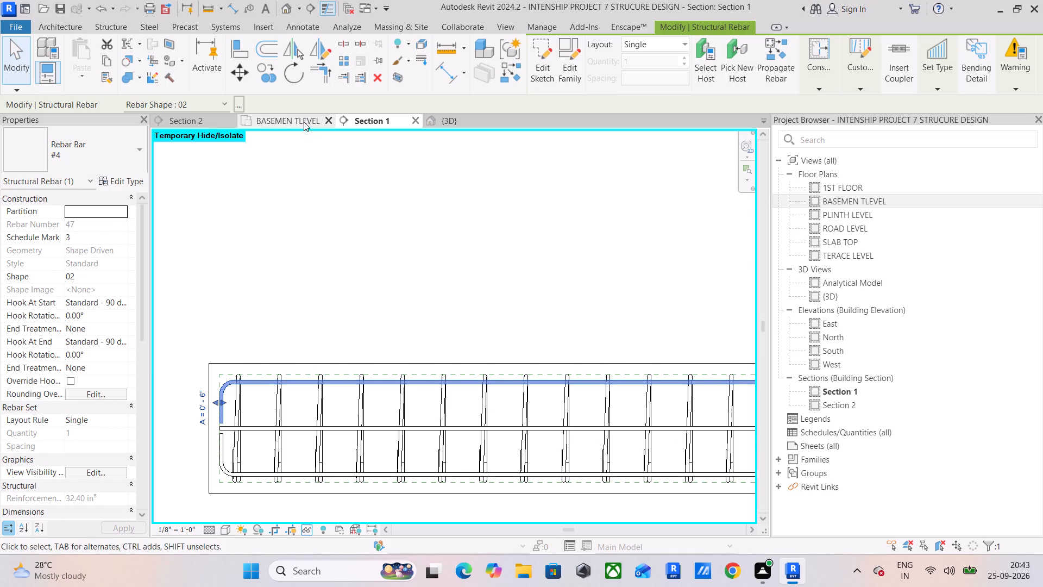
In Section 2, inspect the joint at the selected bar and set the view's visual style to Hidden Line.
left_click(191, 118)
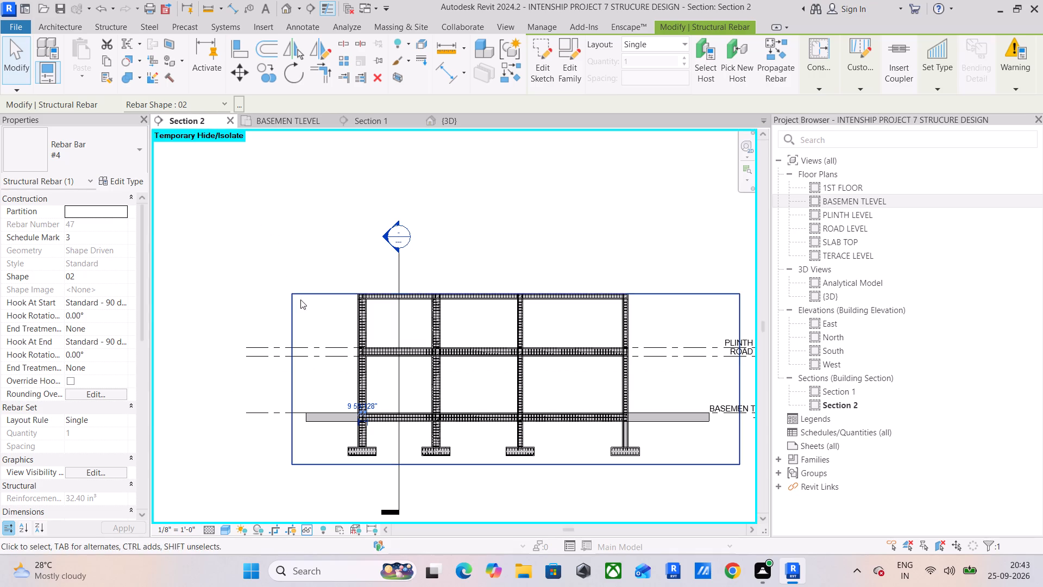
scroll(362, 435, "up", 14)
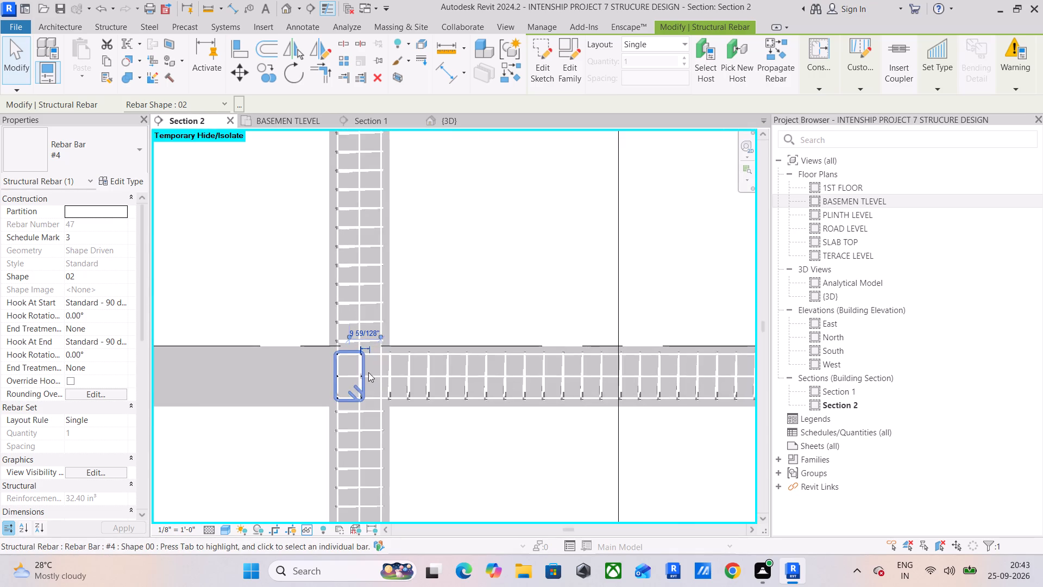
scroll(379, 337, "up", 13)
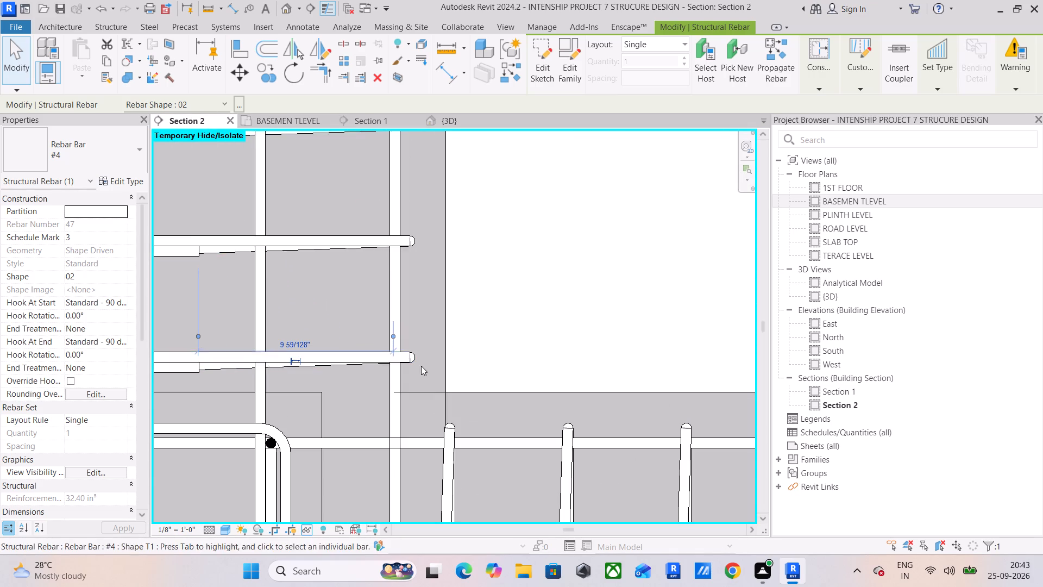
middle_click_drag(374, 363, 575, 329)
scroll(575, 329, "up", 1)
scroll(574, 329, "down", 4)
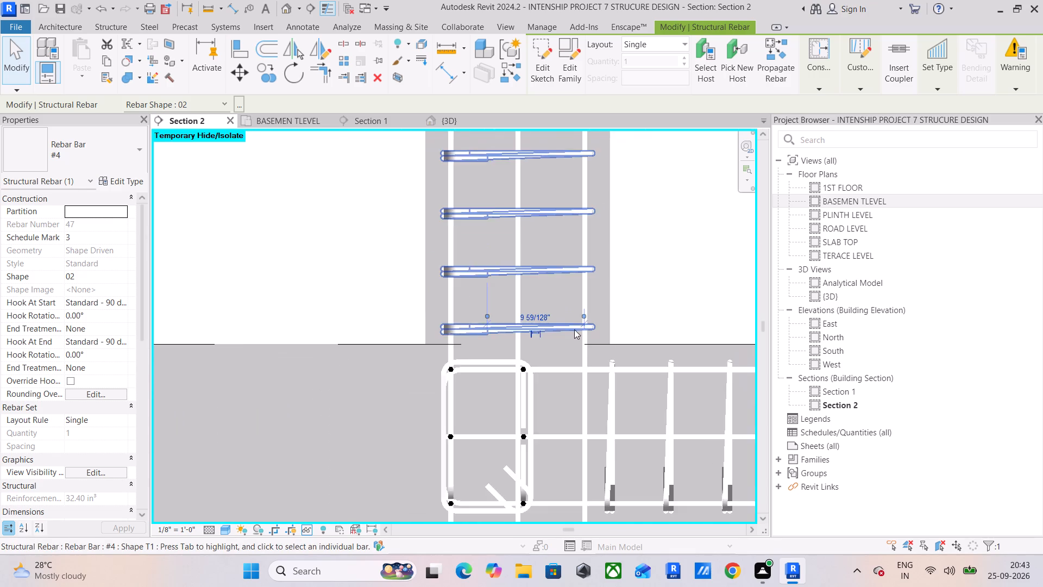
scroll(574, 329, "down", 7)
left_click(227, 529)
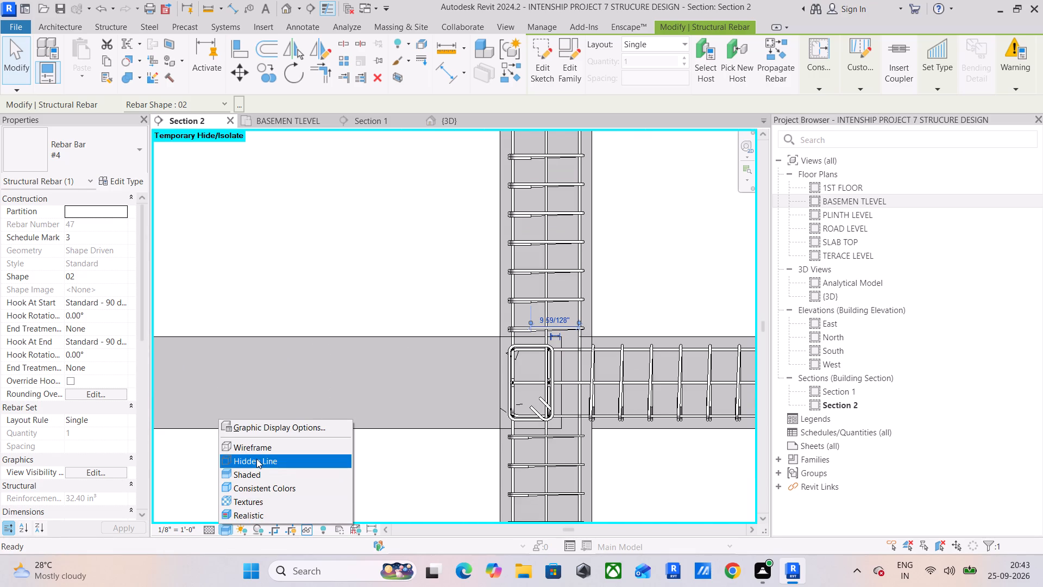
left_click(257, 460)
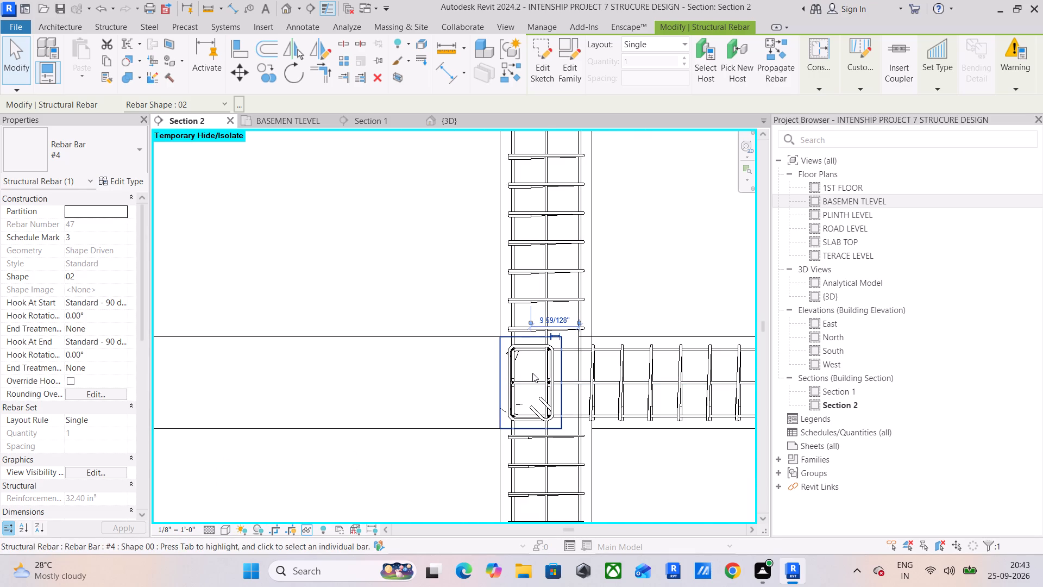
scroll(532, 373, "down", 13)
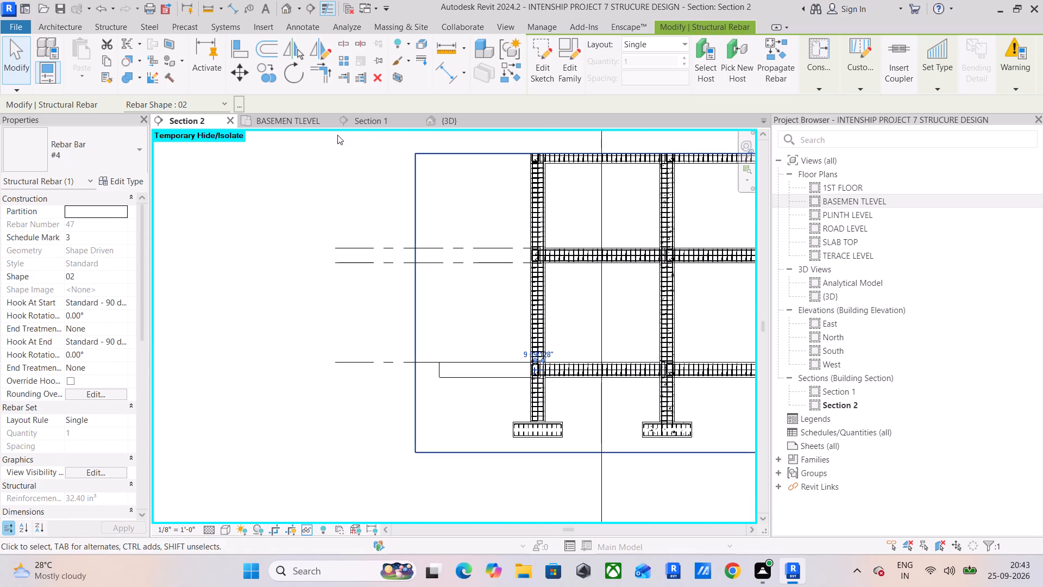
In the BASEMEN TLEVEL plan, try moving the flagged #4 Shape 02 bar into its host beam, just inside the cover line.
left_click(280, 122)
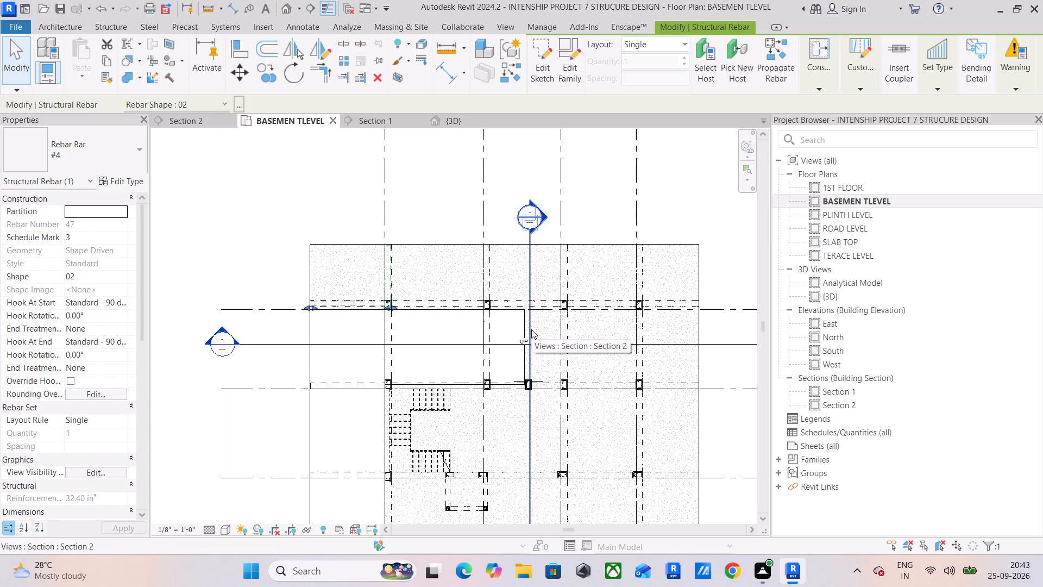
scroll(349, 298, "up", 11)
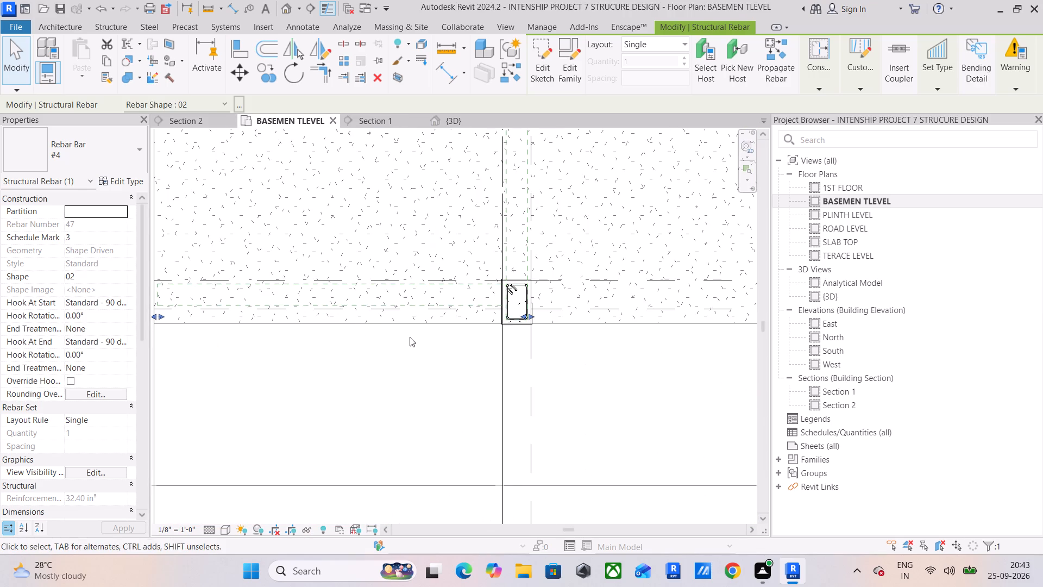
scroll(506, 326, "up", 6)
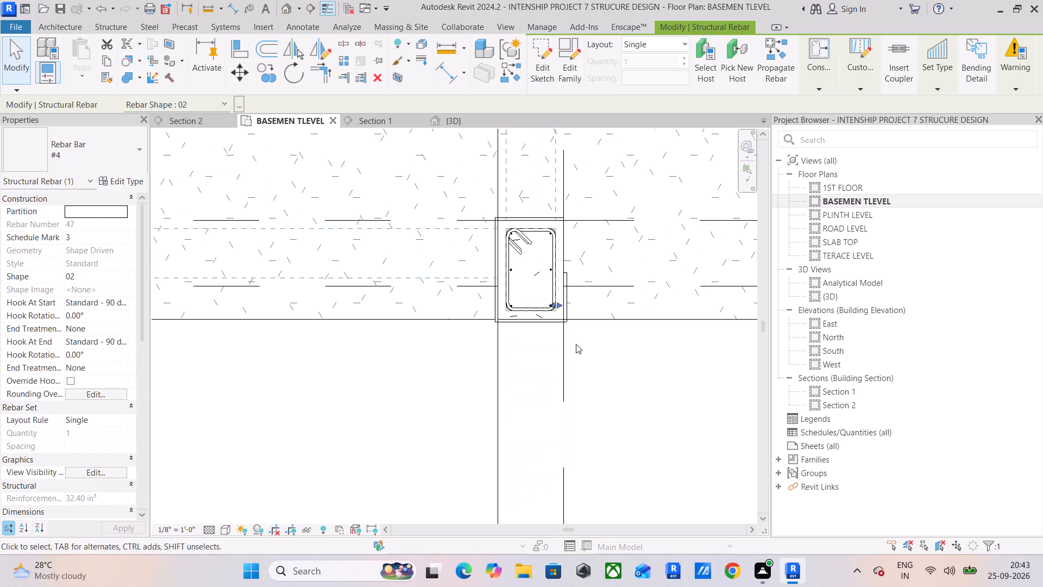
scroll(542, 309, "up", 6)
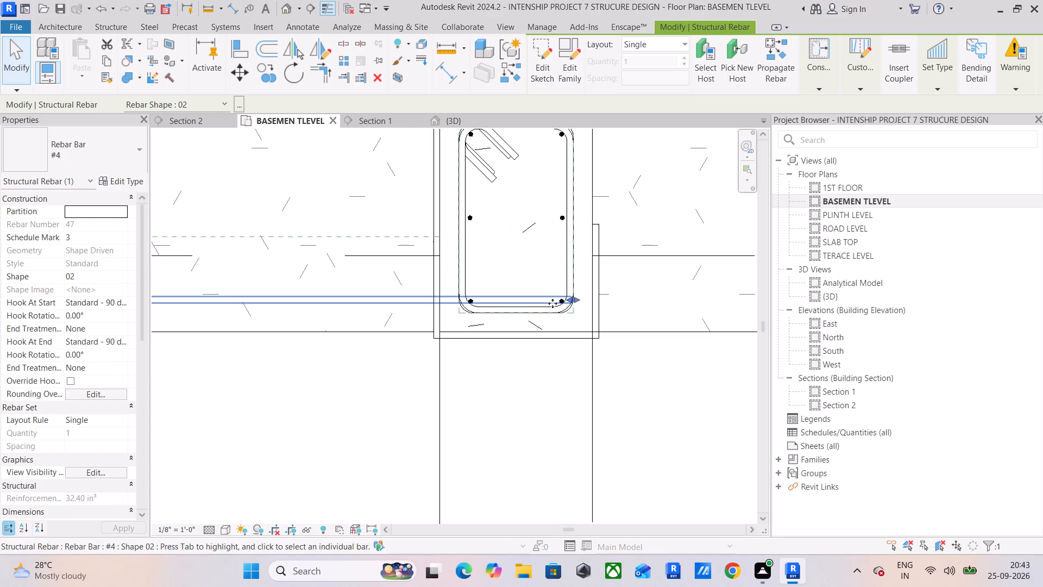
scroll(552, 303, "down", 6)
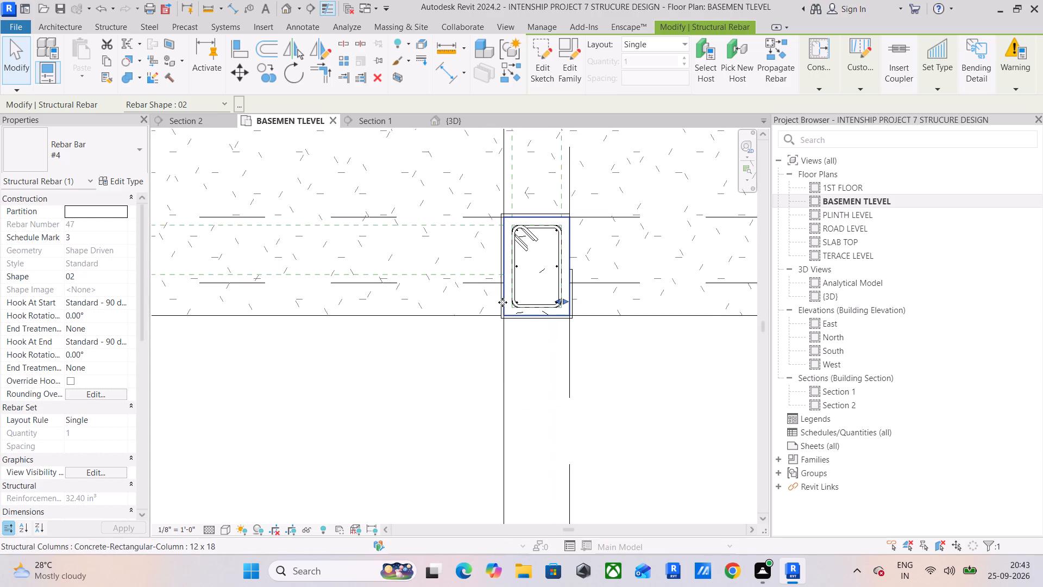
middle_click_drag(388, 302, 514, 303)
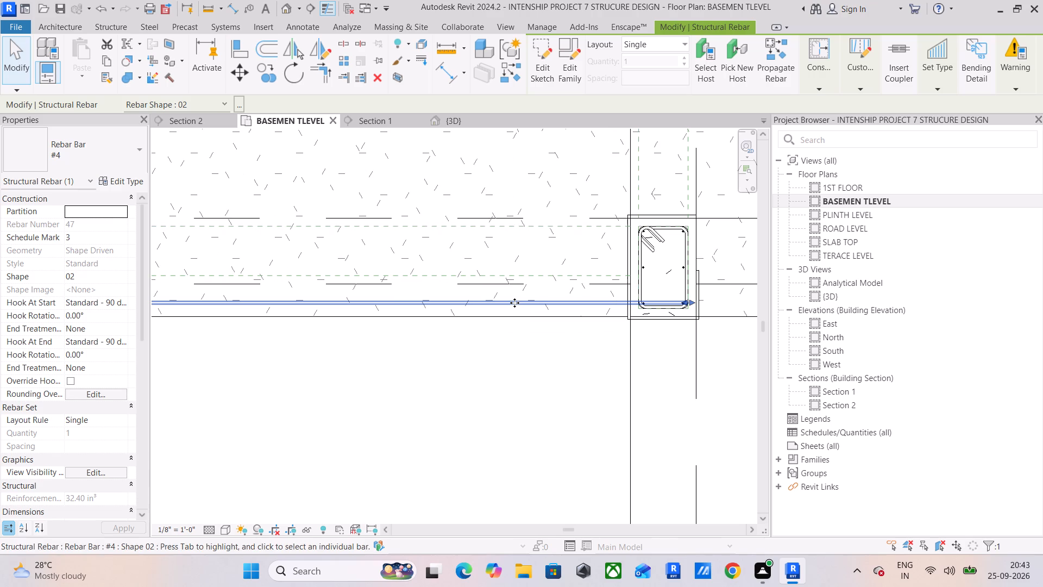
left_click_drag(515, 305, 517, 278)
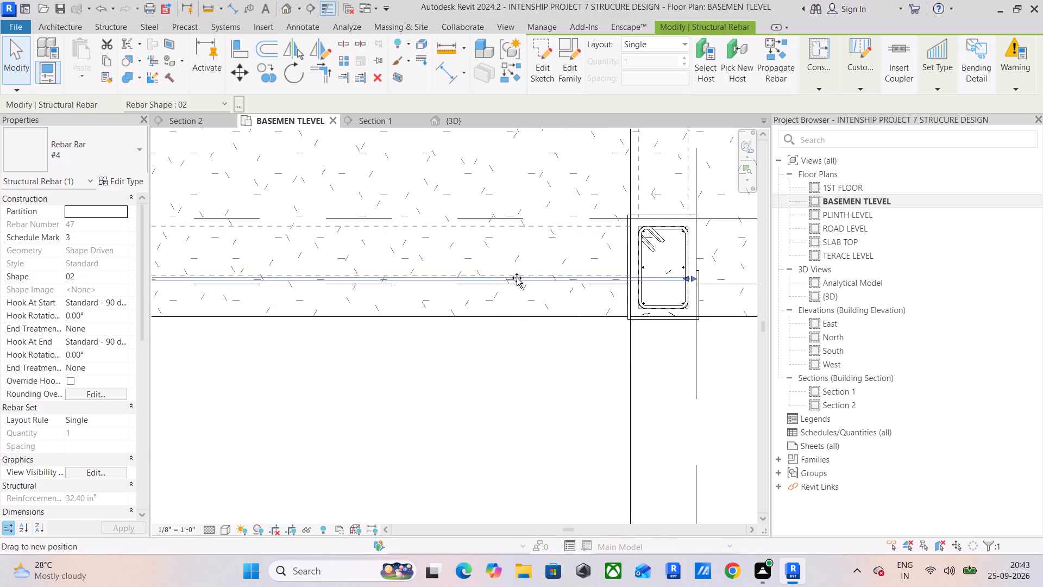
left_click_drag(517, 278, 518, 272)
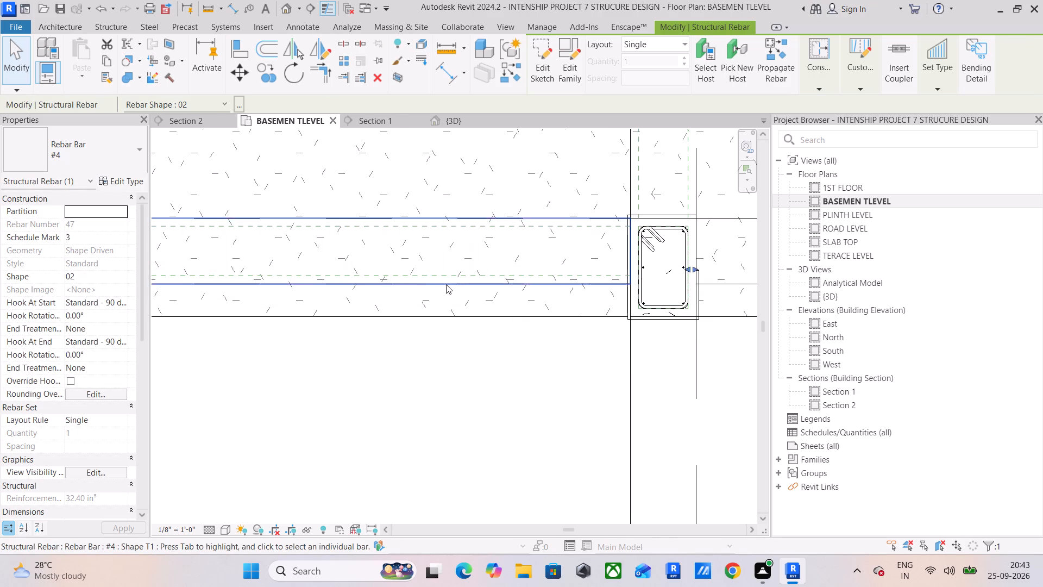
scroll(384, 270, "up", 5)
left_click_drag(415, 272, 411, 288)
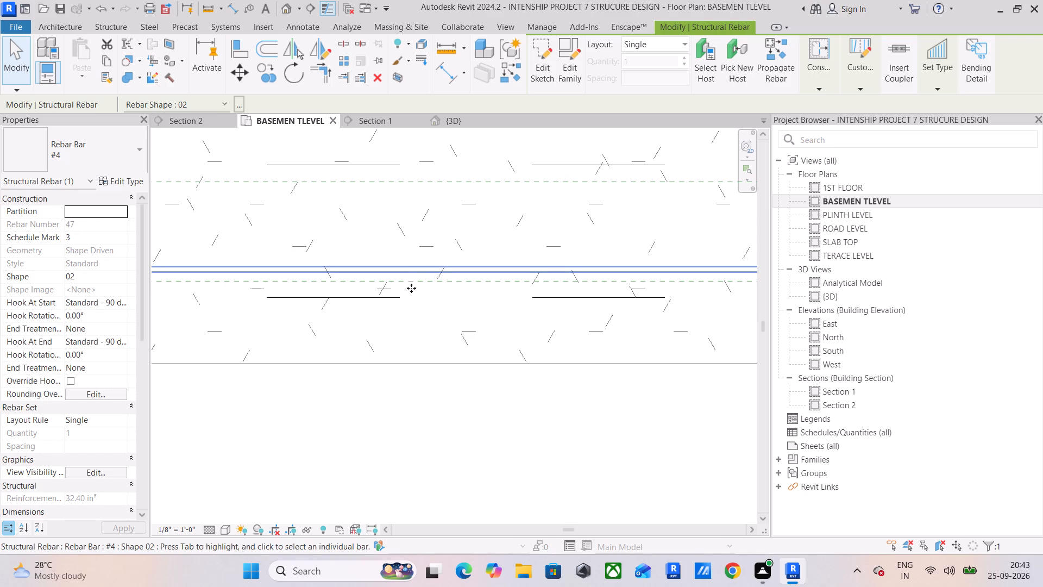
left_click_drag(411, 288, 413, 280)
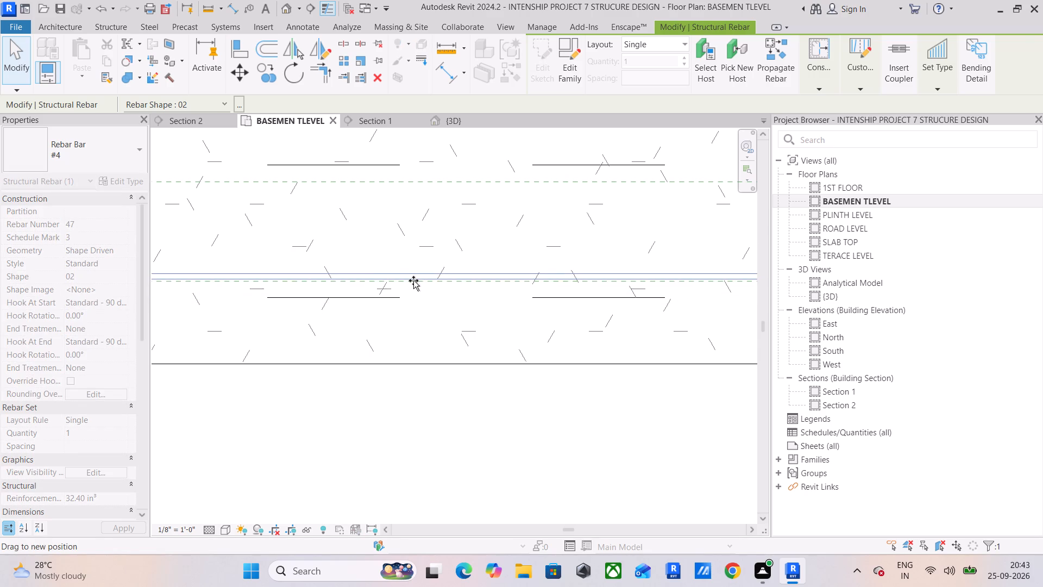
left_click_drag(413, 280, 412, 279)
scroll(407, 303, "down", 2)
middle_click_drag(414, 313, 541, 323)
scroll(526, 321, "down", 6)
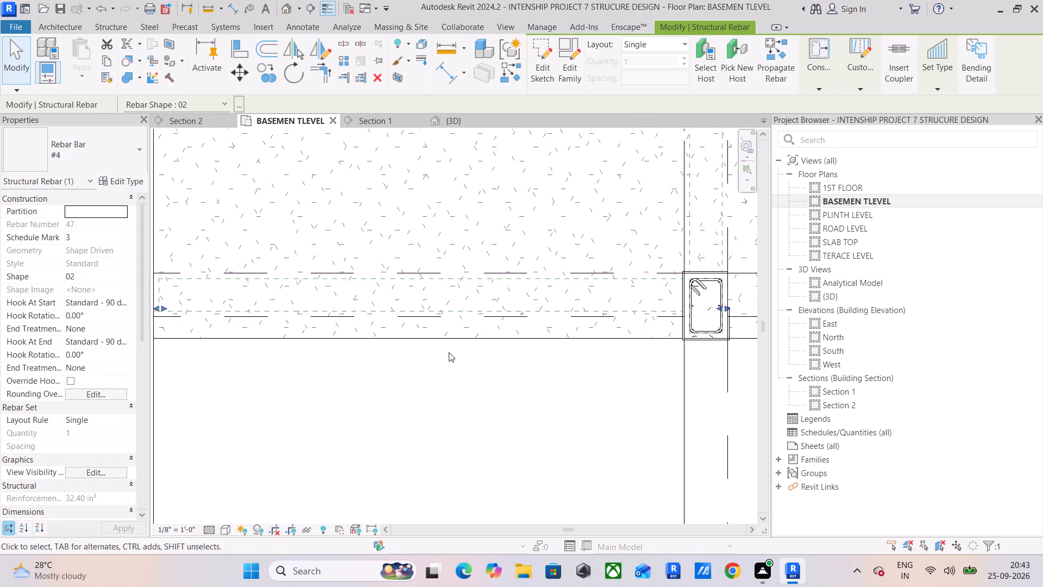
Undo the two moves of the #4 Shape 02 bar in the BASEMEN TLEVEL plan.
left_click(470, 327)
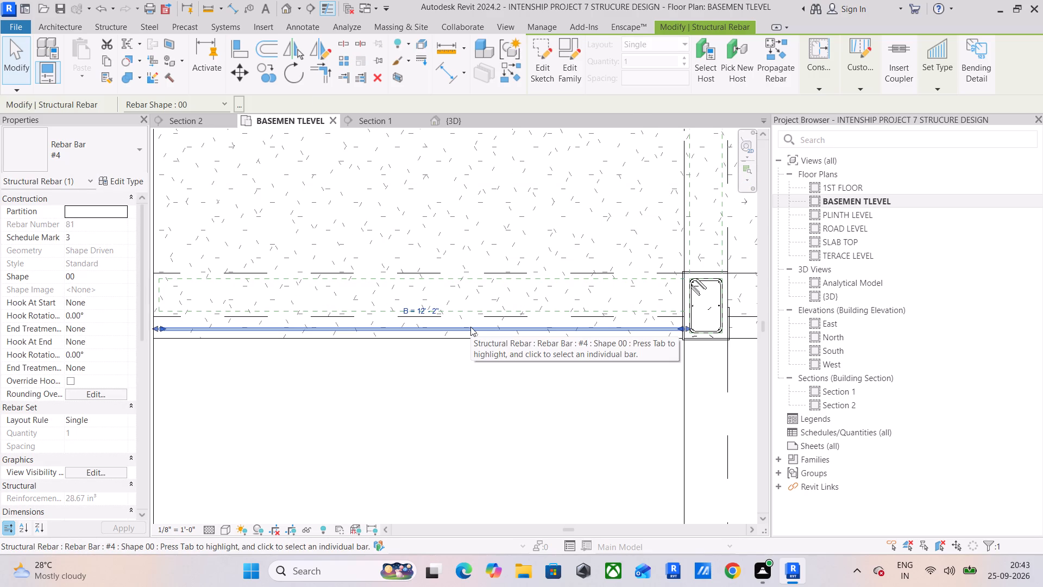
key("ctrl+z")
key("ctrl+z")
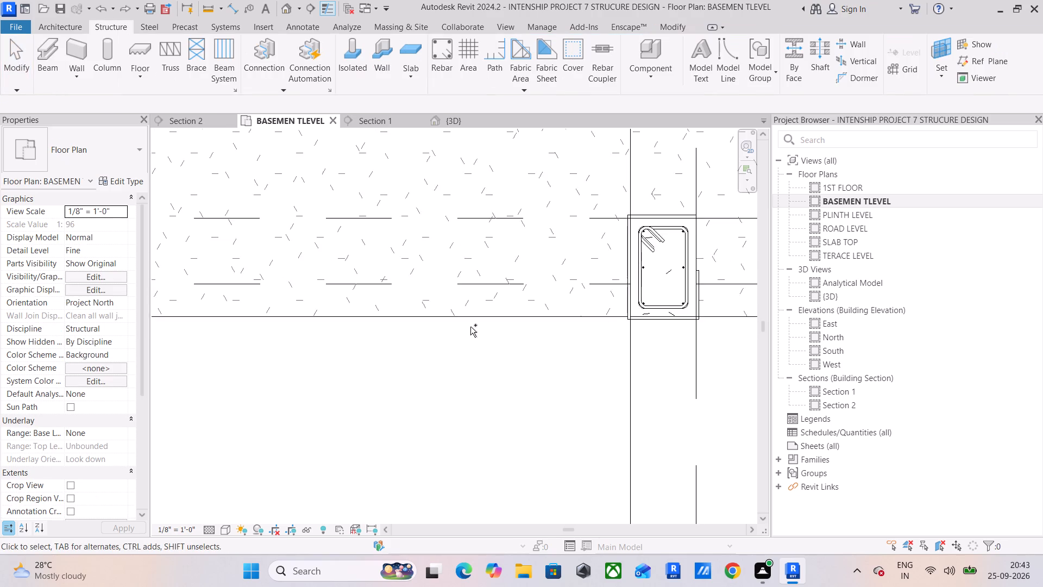
In the {3D} view, select the whole structure and bring up the warnings related to the selected elements.
scroll(470, 327, "down", 6)
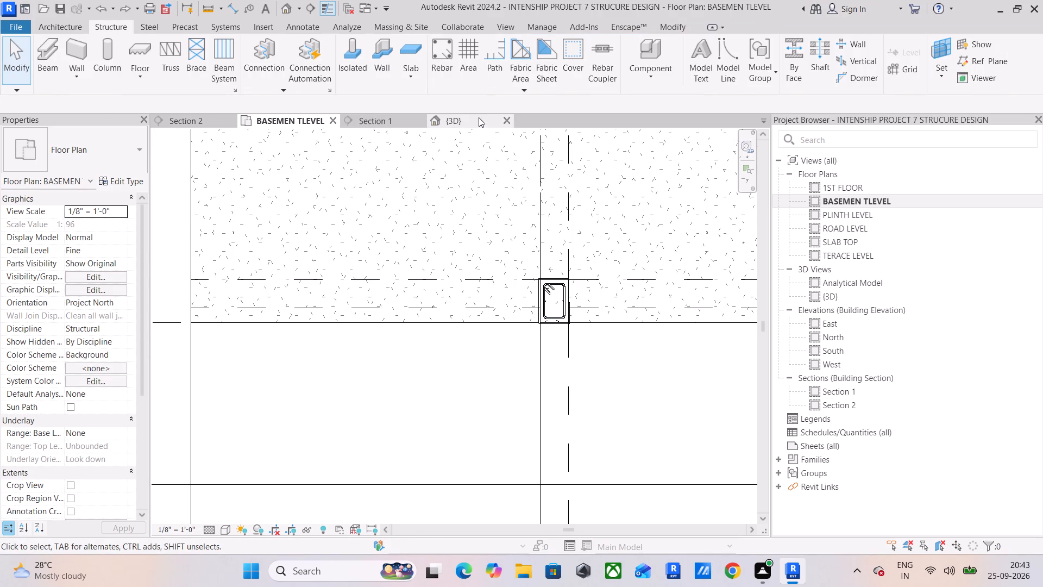
left_click(478, 118)
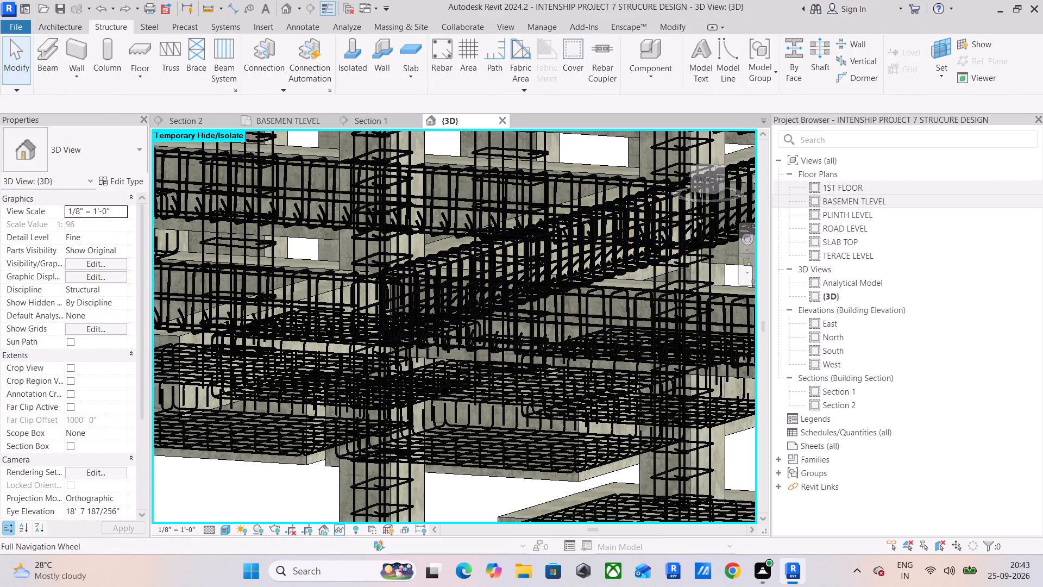
scroll(543, 209, "down", 12)
middle_click_drag(544, 268, 549, 451)
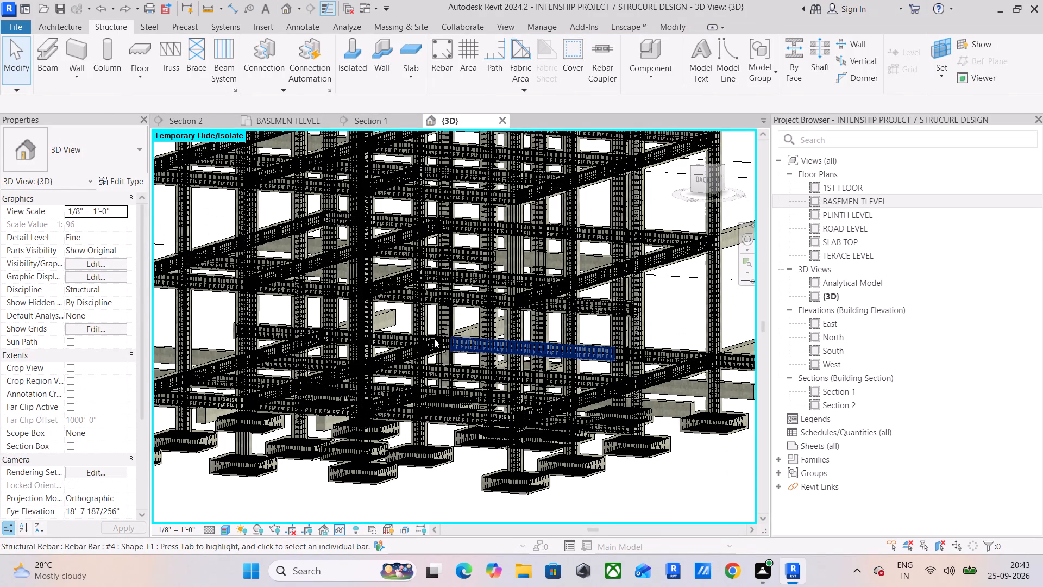
scroll(398, 340, "down", 4)
middle_click_drag(405, 346, 532, 399)
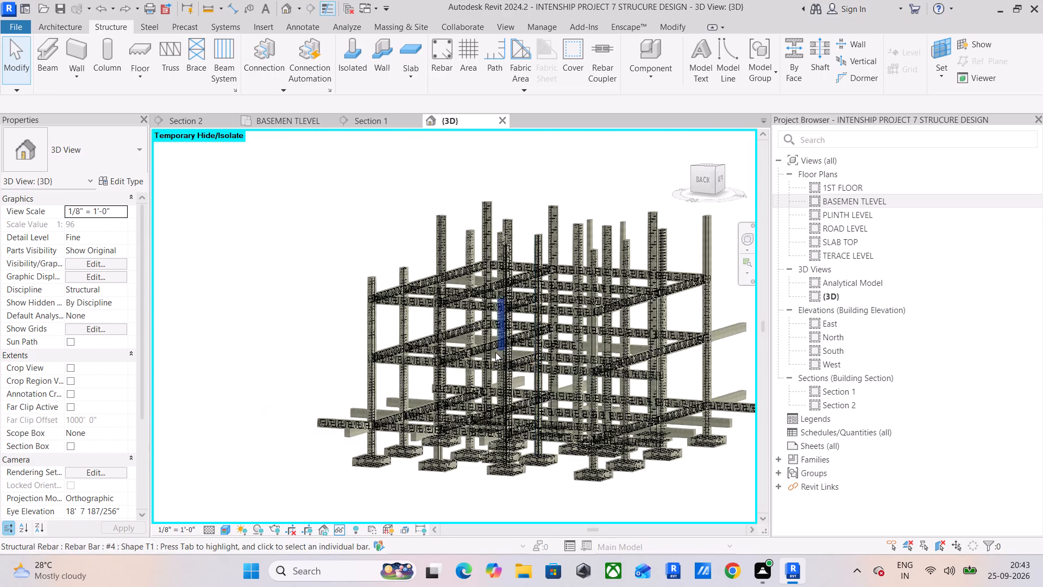
scroll(495, 352, "down", 3)
middle_click_drag(483, 354, 392, 366)
left_click_drag(256, 210, 335, 349)
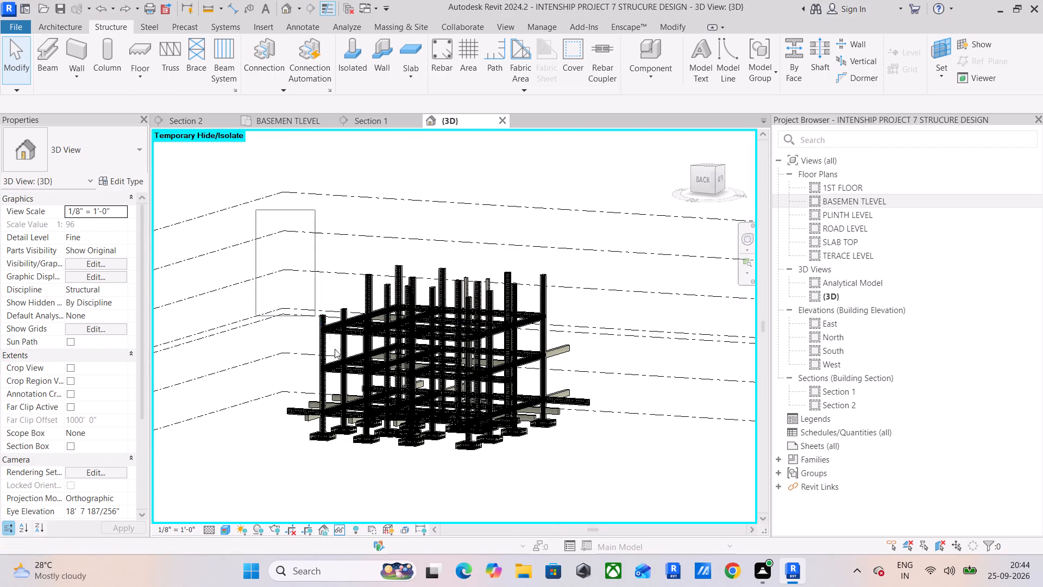
left_click_drag(335, 349, 634, 474)
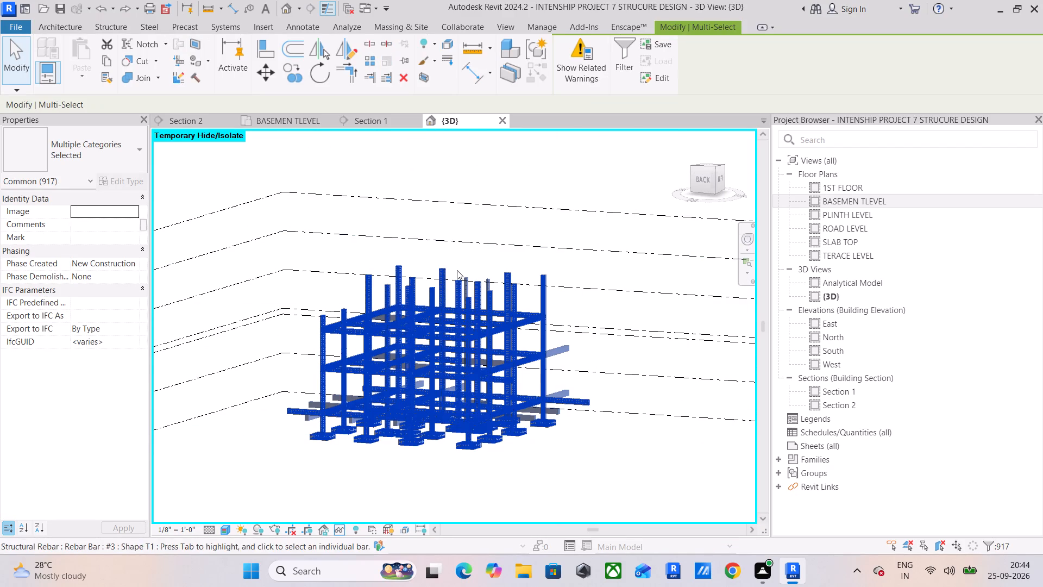
left_click(595, 56)
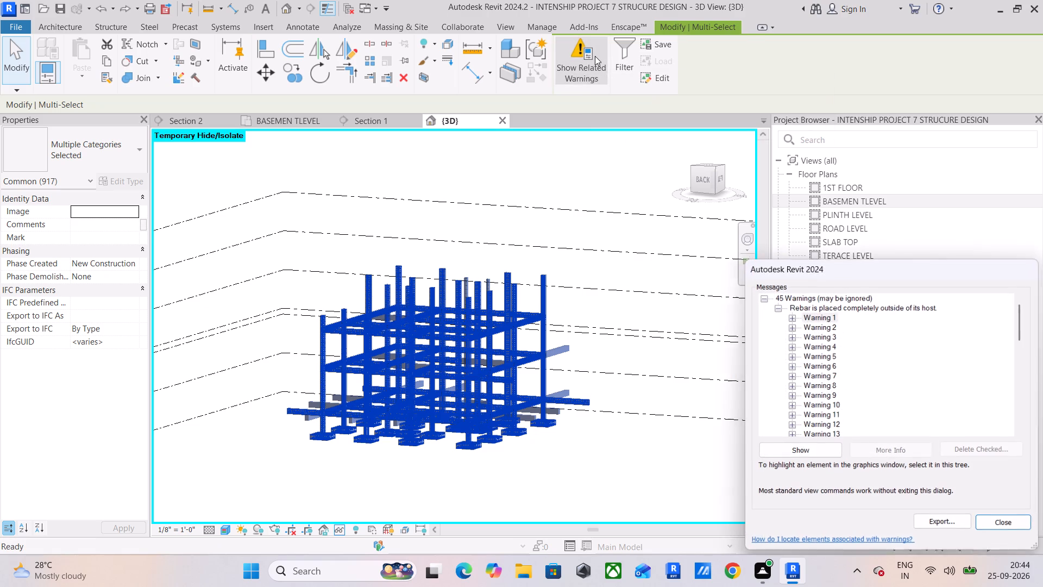
Locate the #4 Shape 02 rebar listed under Warning 1 in the 3D view and examine its position along the beam.
left_click(792, 317)
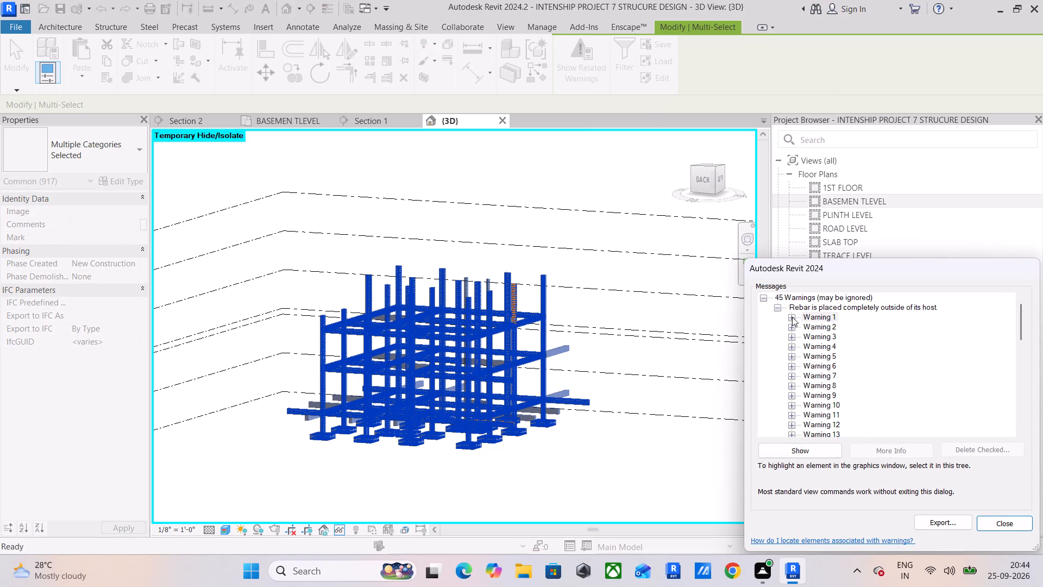
left_click(817, 326)
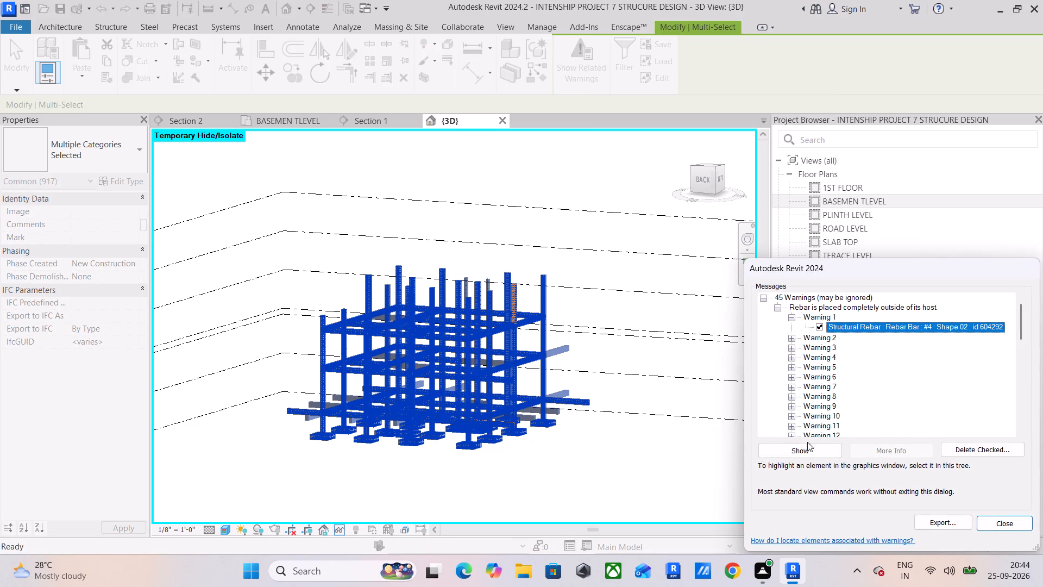
left_click(804, 449)
left_click(607, 340)
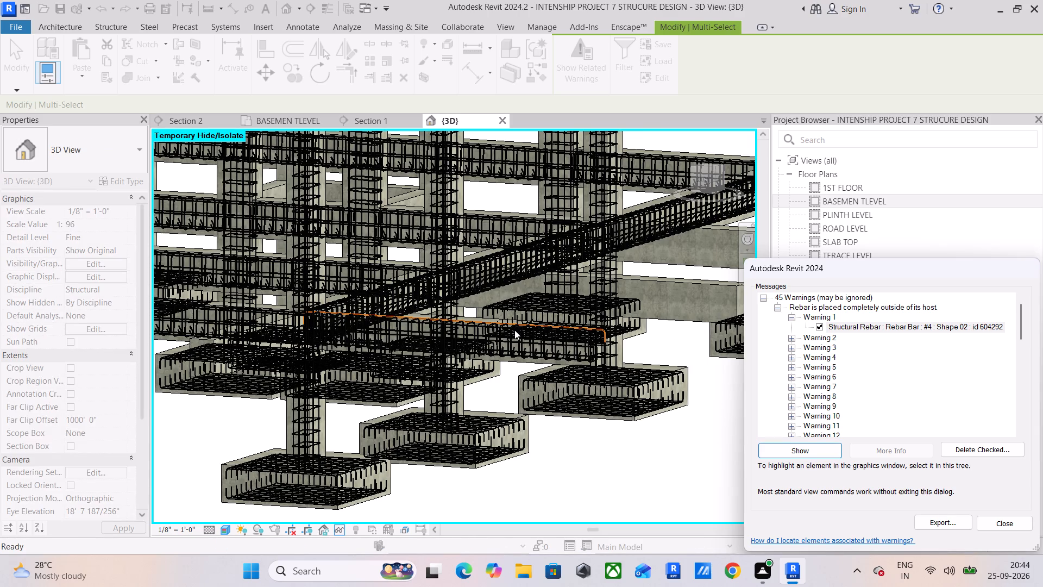
scroll(514, 330, "up", 8)
scroll(494, 313, "down", 6)
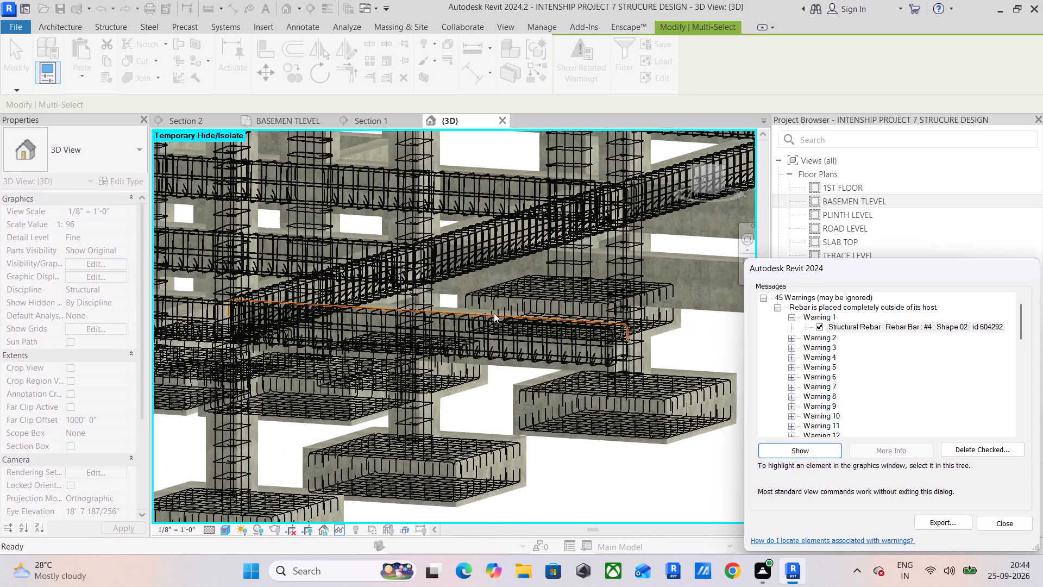
scroll(494, 313, "down", 4)
scroll(468, 305, "up", 9)
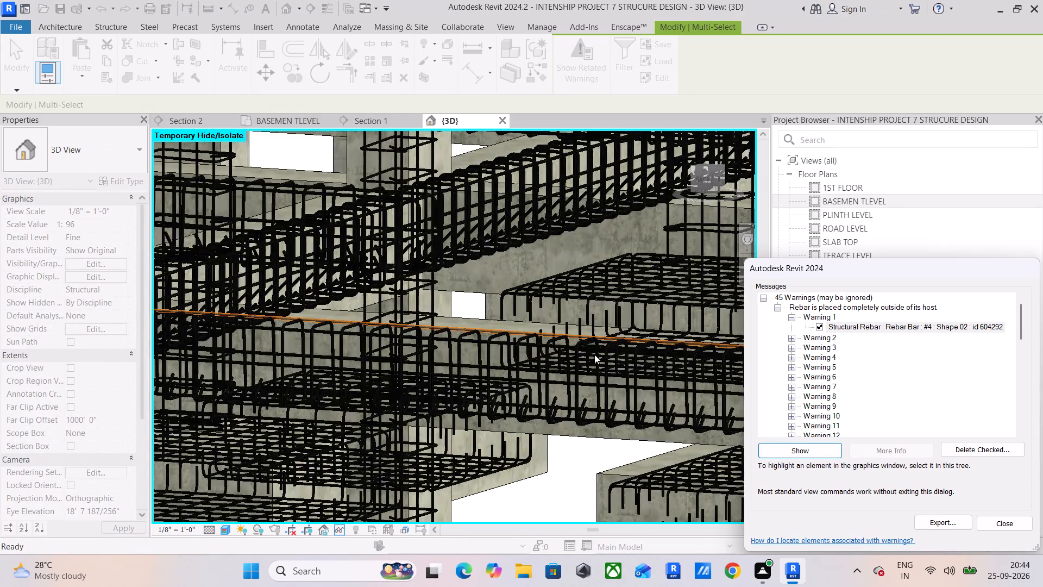
scroll(542, 334, "up", 5)
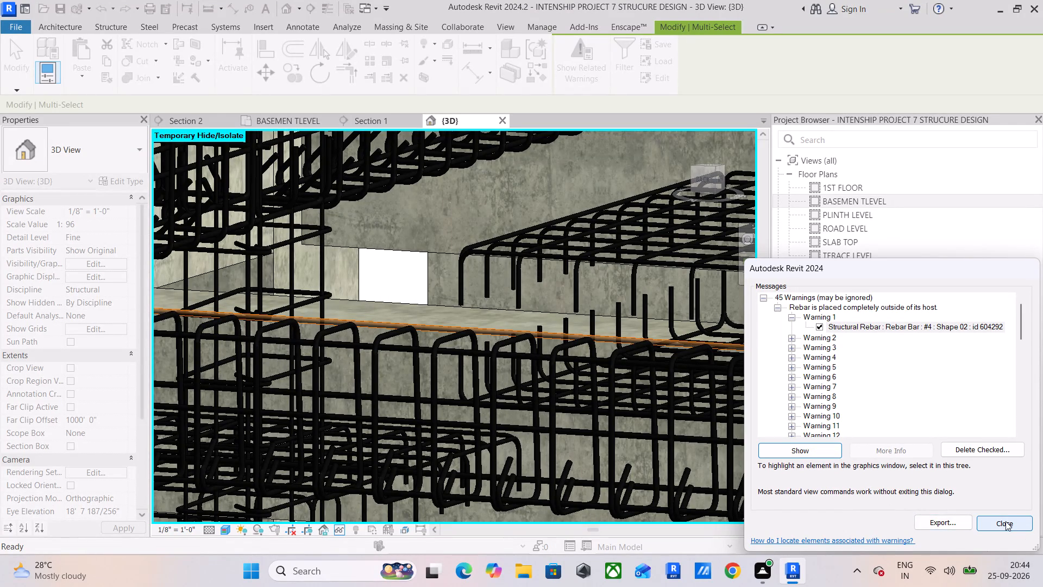
left_click(1006, 521)
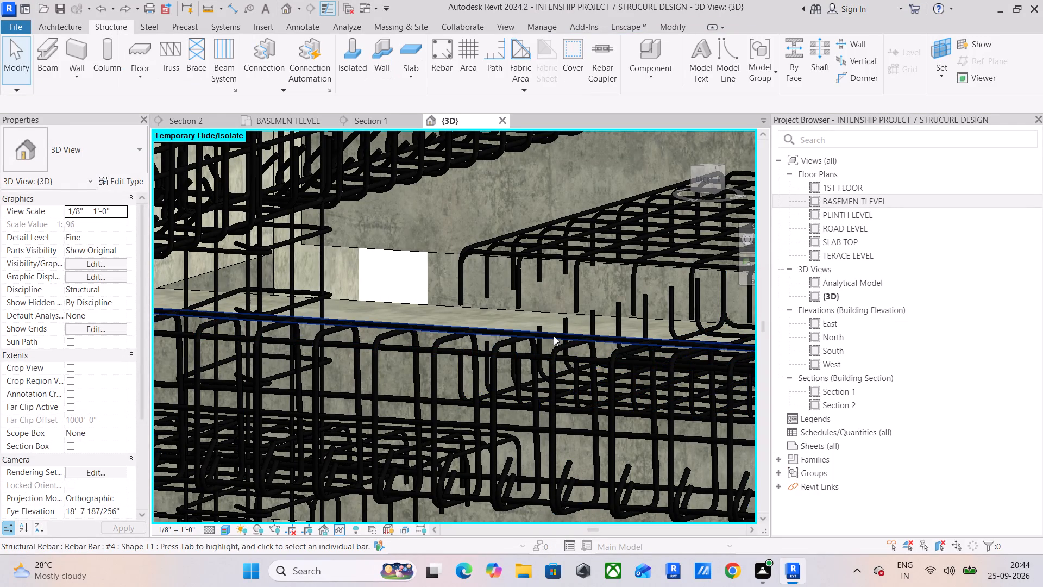
Select the flagged rebar and, in Section 1, move the Section 2 cutting line just beyond the free end of its beam.
left_click(554, 336)
left_click(378, 121)
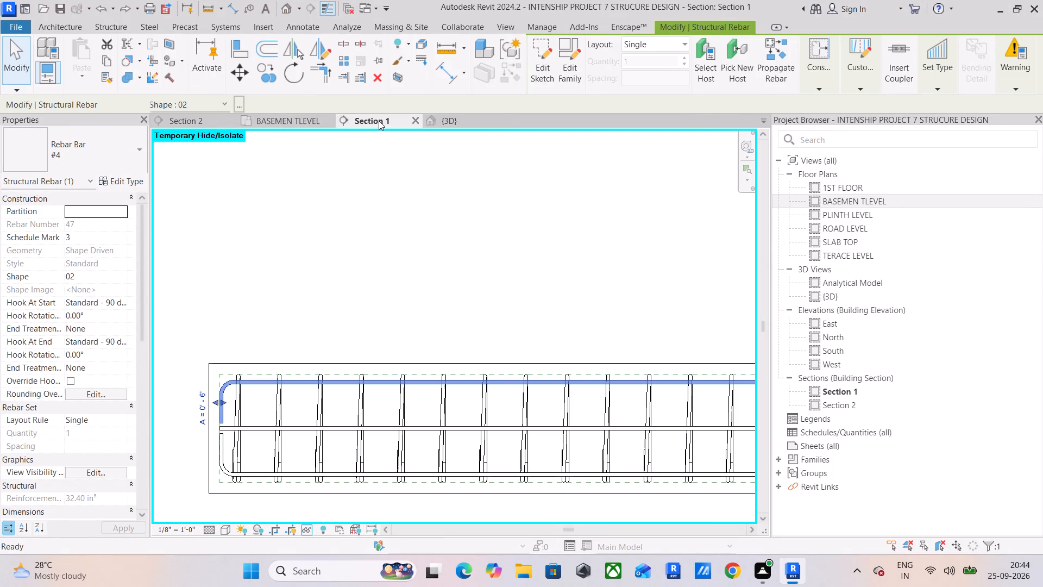
scroll(418, 315, "down", 11)
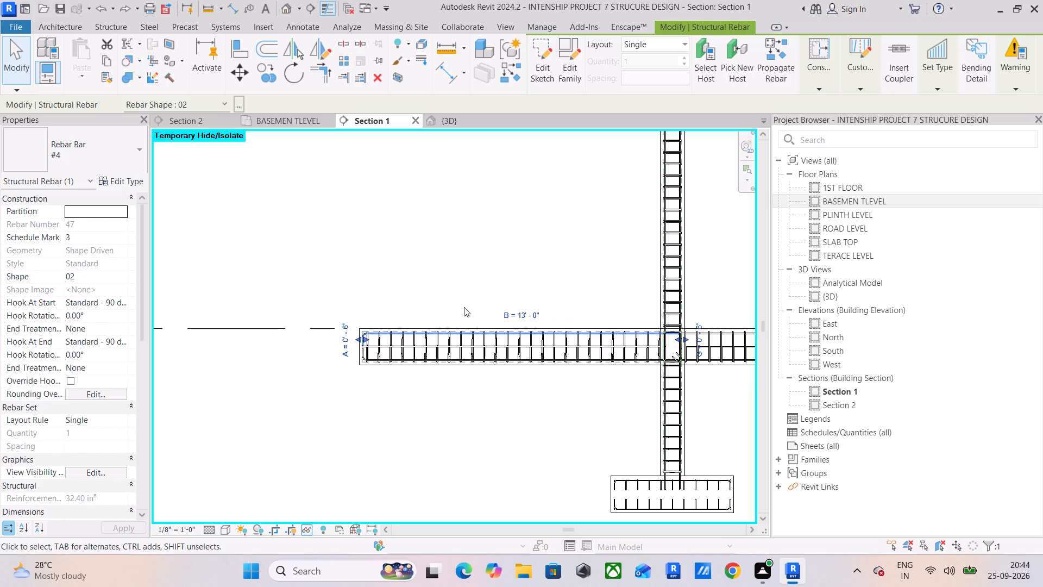
scroll(464, 307, "down", 3)
middle_click_drag(514, 309, 359, 317)
scroll(389, 308, "down", 6)
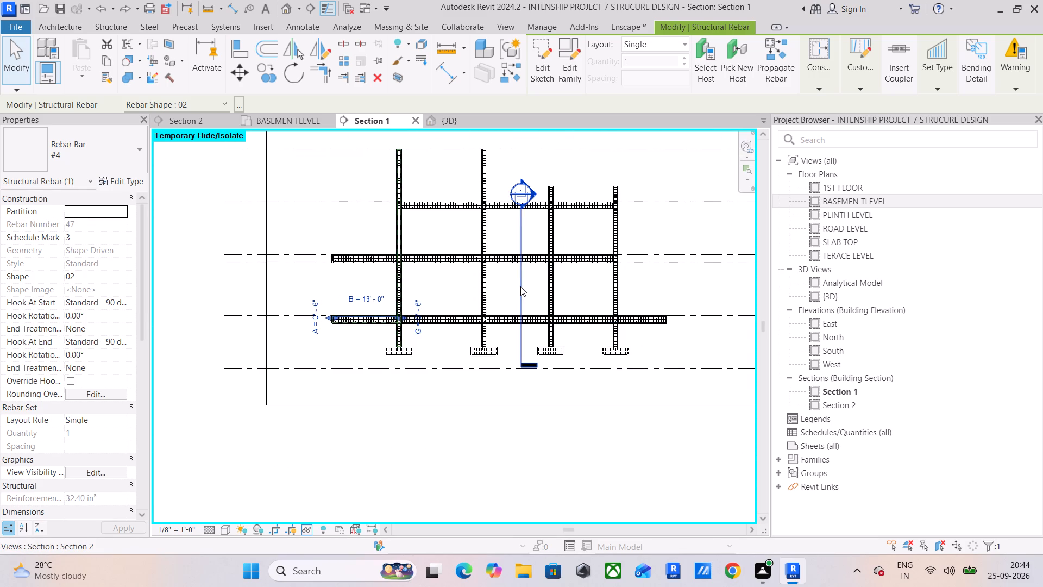
left_click_drag(520, 286, 356, 291)
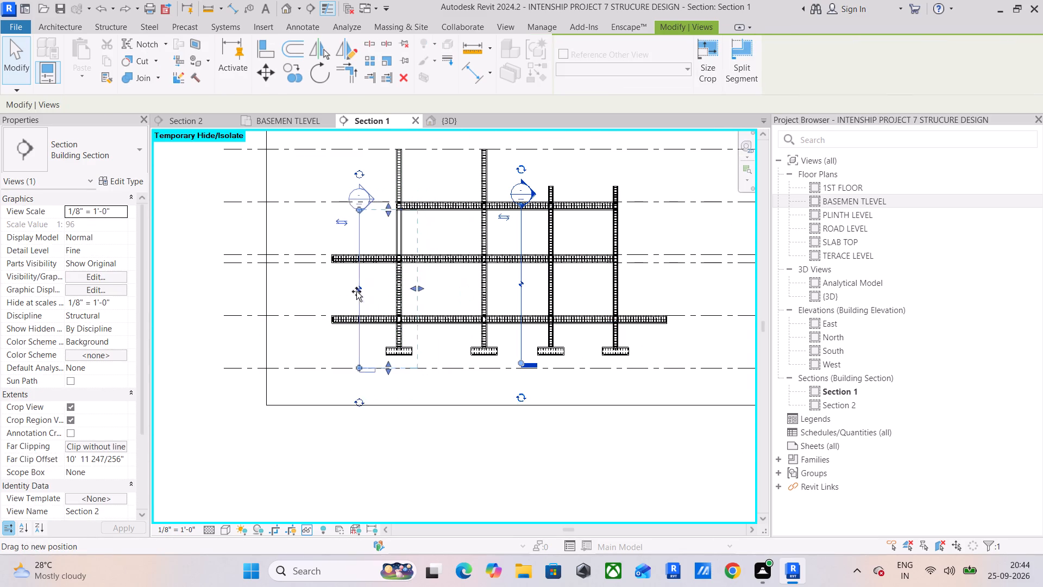
left_click_drag(356, 291, 324, 291)
scroll(349, 314, "up", 6)
In Section 2, move the flagged #4 Shape 02 bar inside the beam's stirrup, about 9 1/2" from the opposite face and 2 1/2" below the top.
left_click(353, 320)
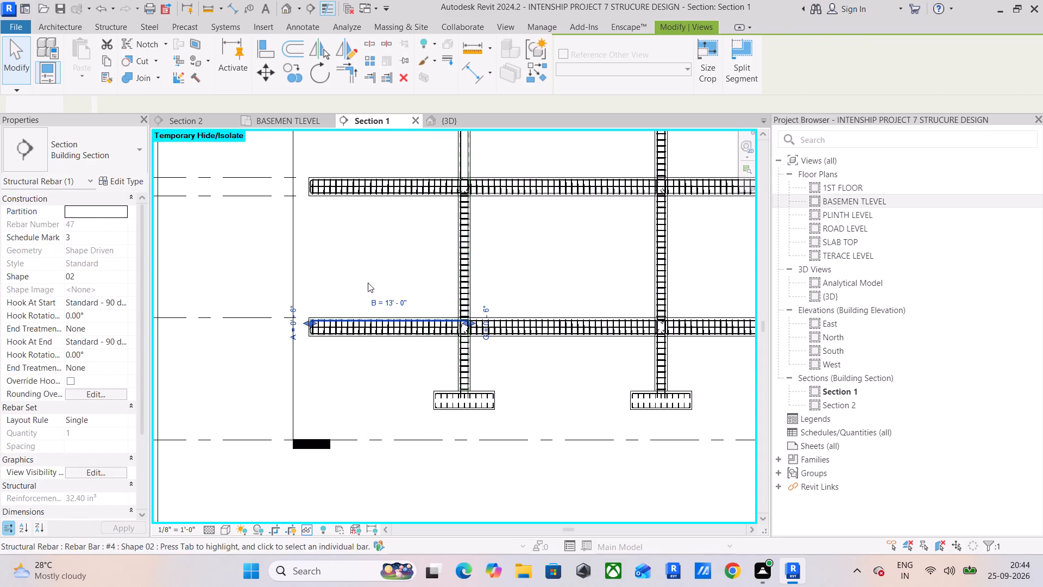
left_click(197, 122)
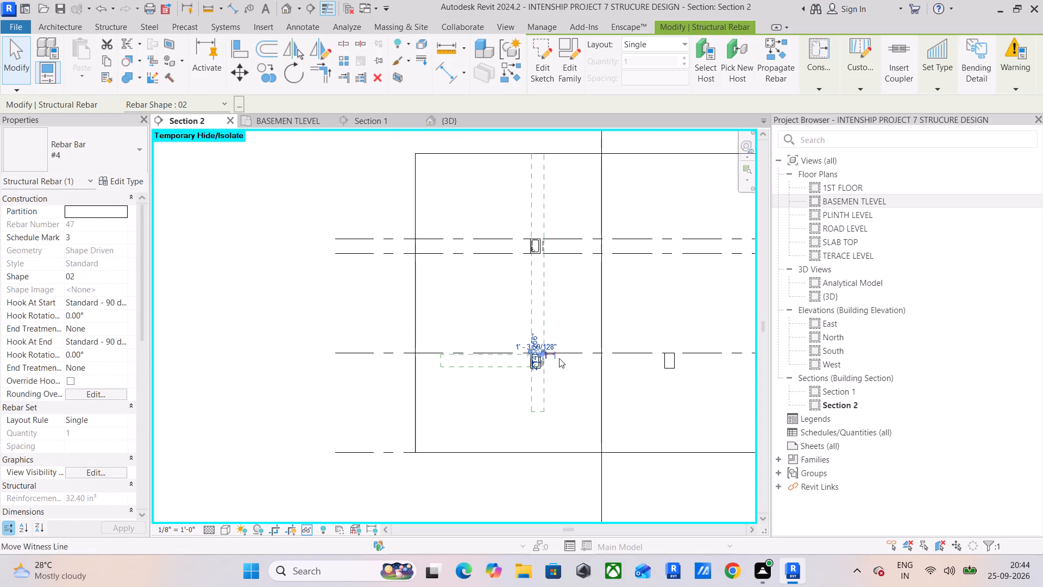
scroll(558, 355, "up", 18)
scroll(530, 379, "up", 6)
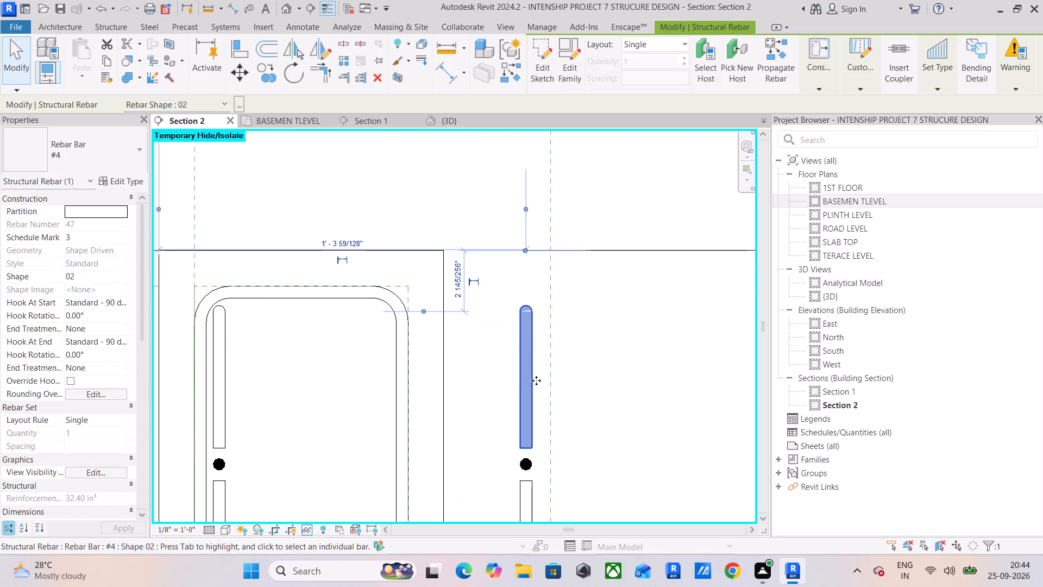
scroll(537, 380, "down", 5)
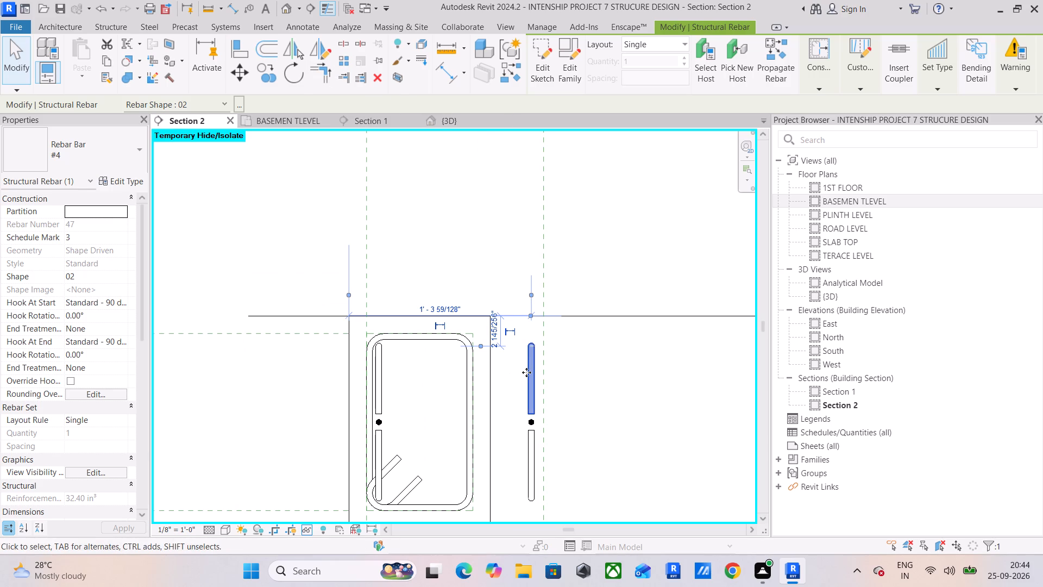
left_click_drag(530, 371, 469, 371)
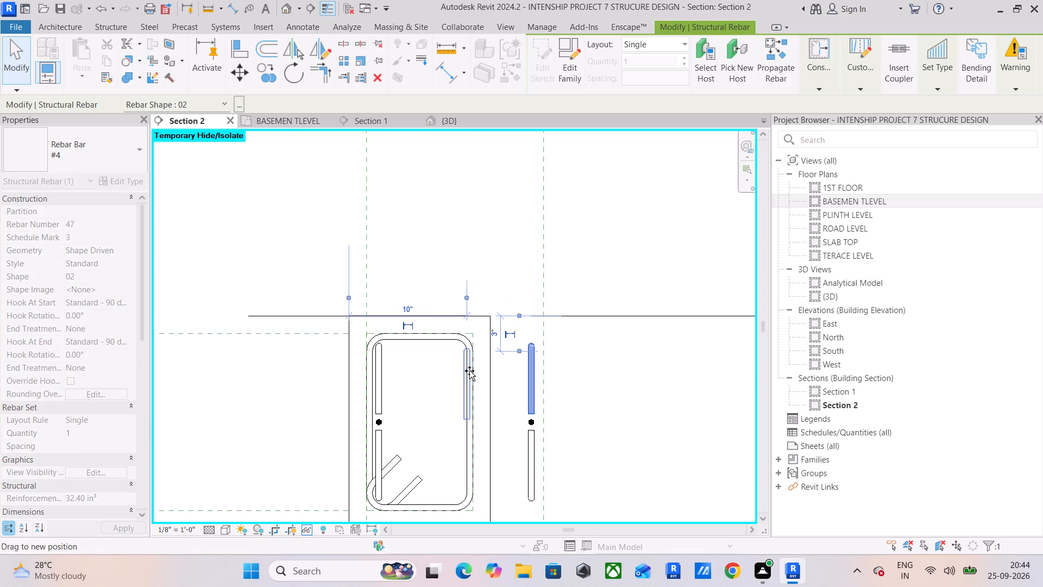
left_click_drag(469, 371, 461, 366)
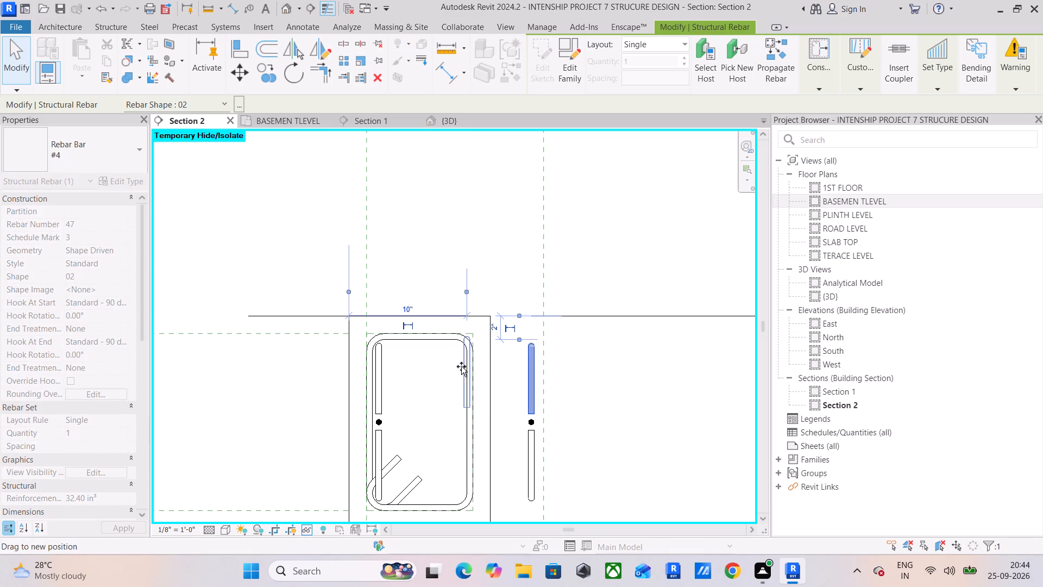
left_click_drag(461, 366, 462, 371)
scroll(396, 339, "up", 5)
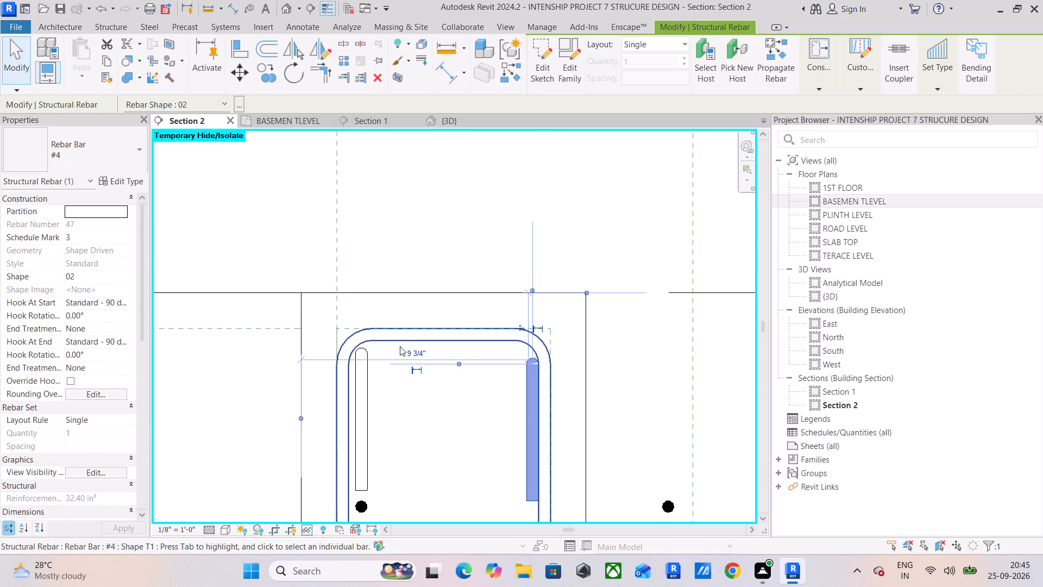
scroll(400, 352, "up", 5)
left_click_drag(660, 406, 658, 395)
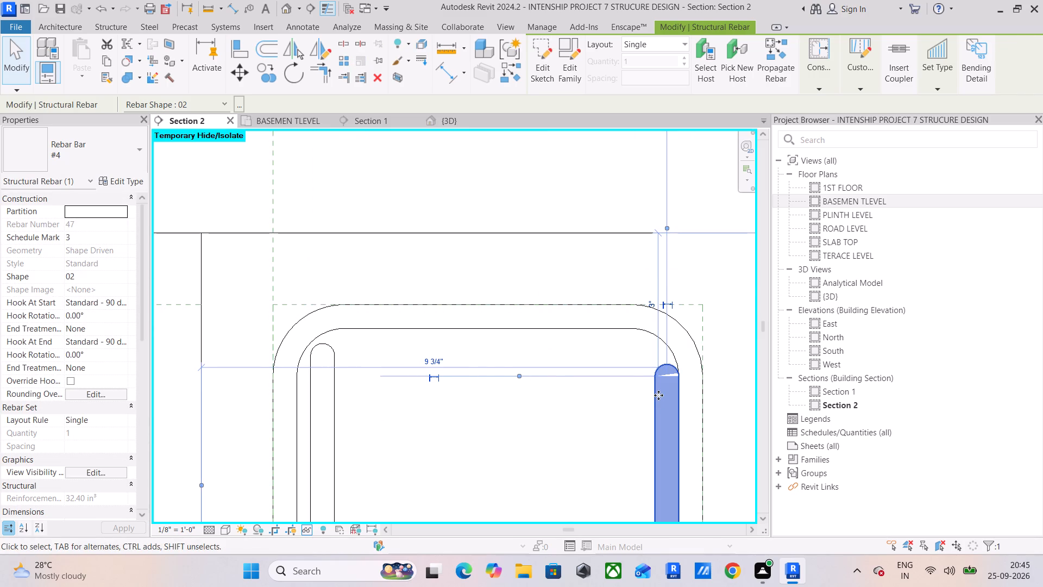
left_click_drag(658, 395, 658, 383)
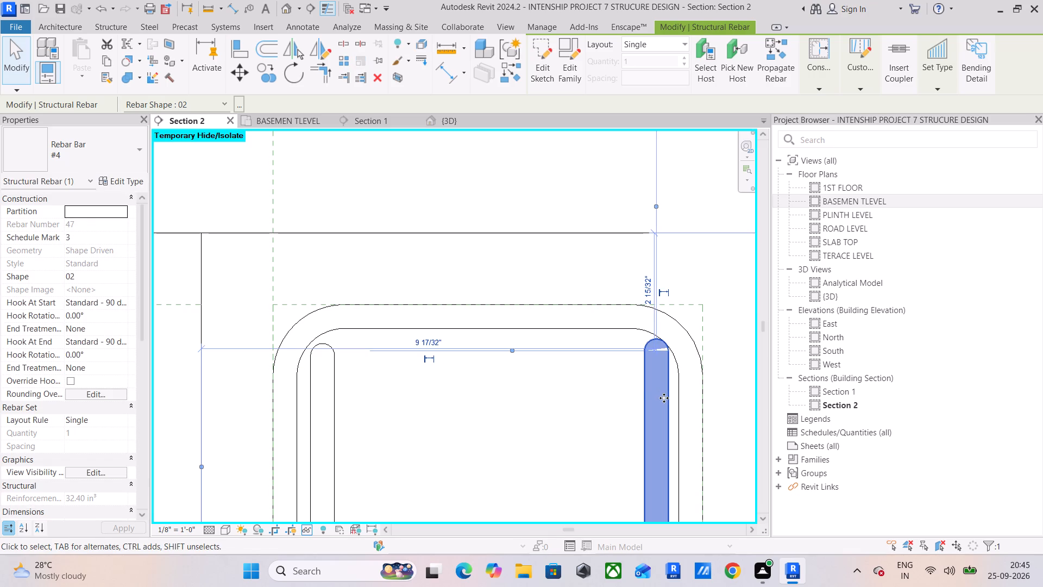
left_click_drag(652, 399, 650, 404)
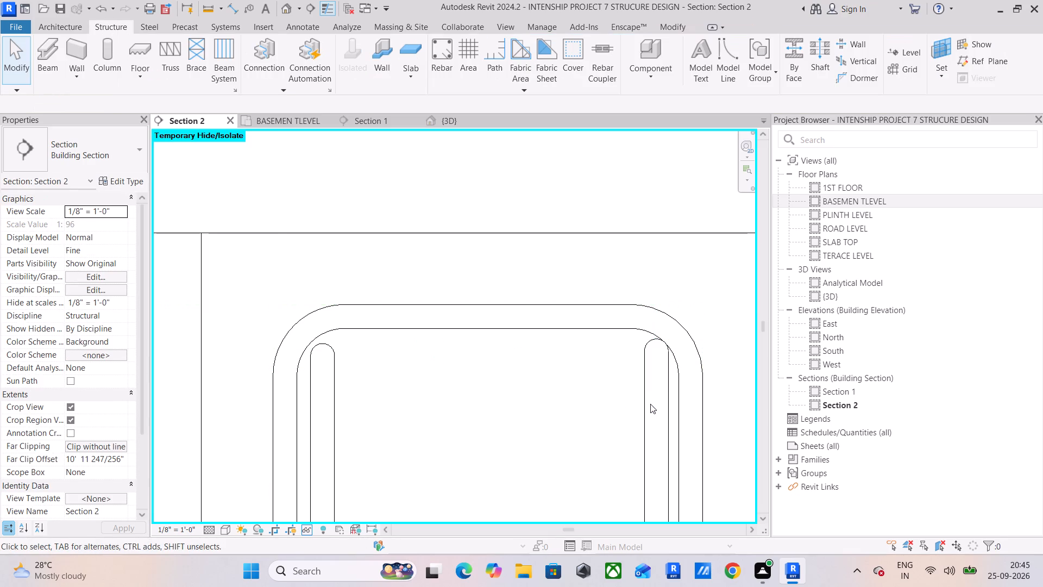
left_click_drag(650, 404, 639, 413)
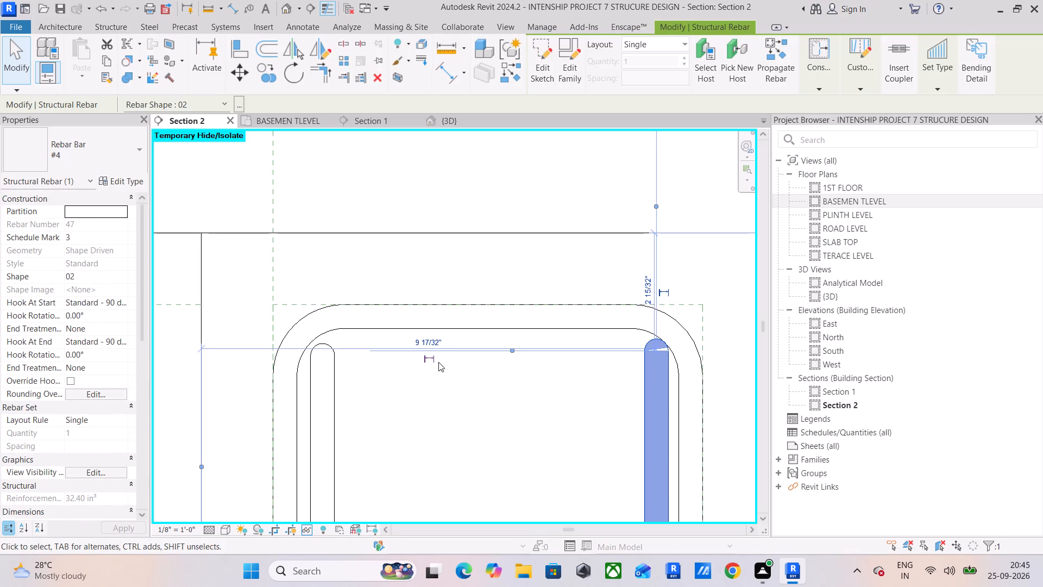
Align the moved bar's lower hook end with the hook end of the matching top bar across the stirrup.
middle_click_drag(460, 372, 407, 245)
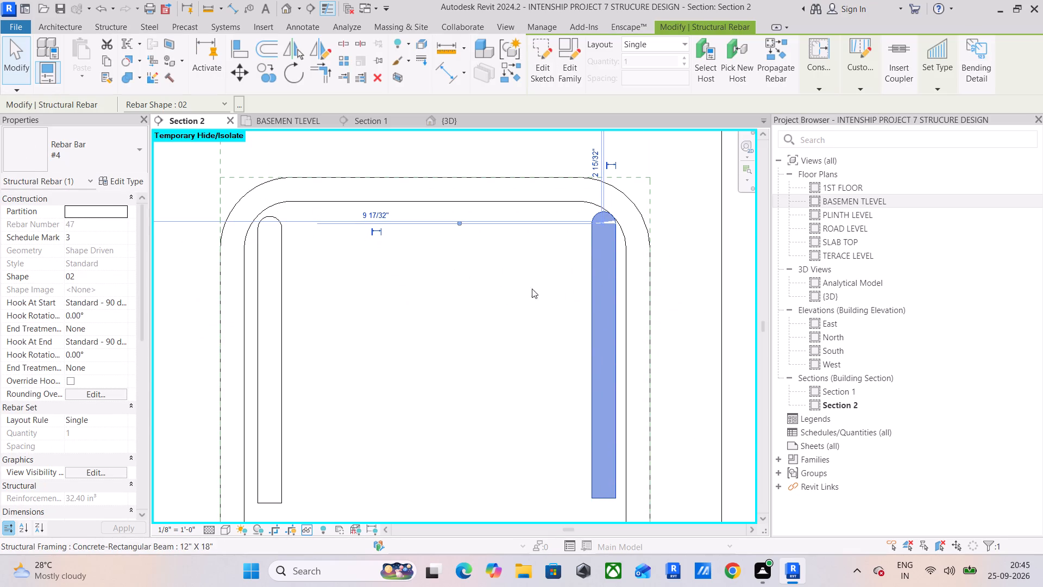
left_click(239, 46)
middle_click_drag(353, 273, 368, 190)
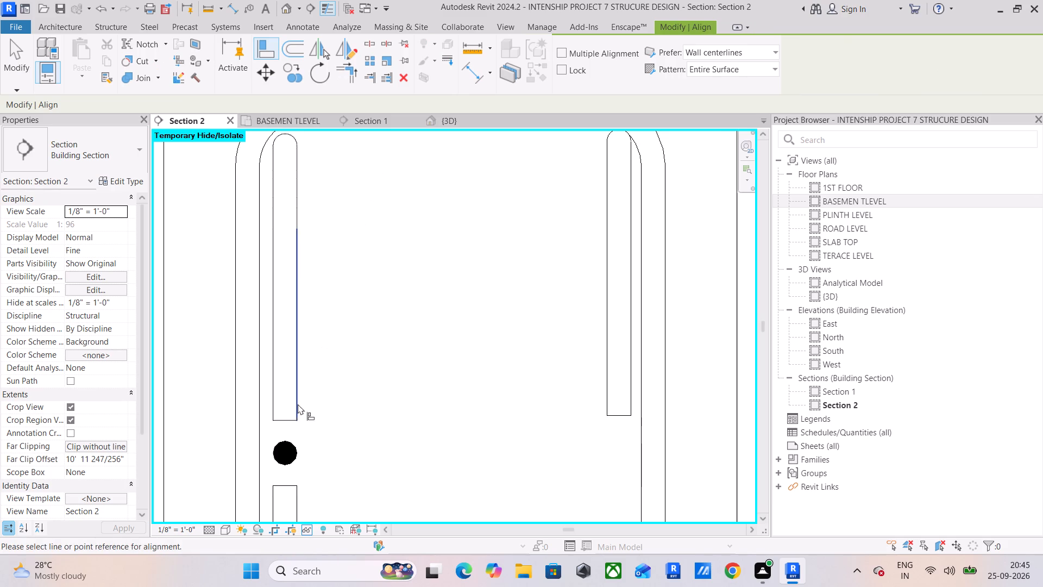
left_click_drag(285, 417, 291, 419)
left_click(615, 413)
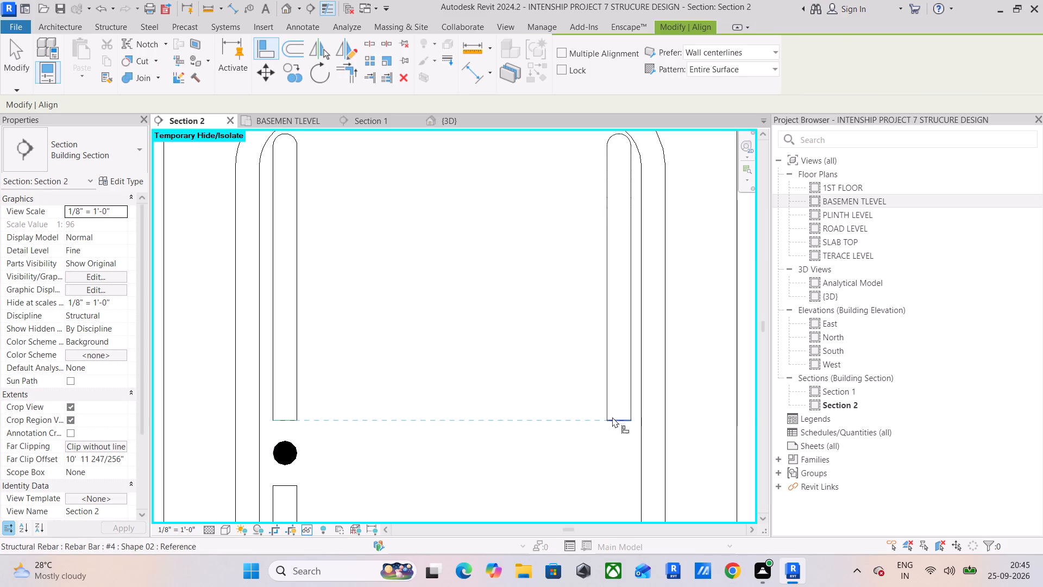
middle_click_drag(523, 370, 502, 432)
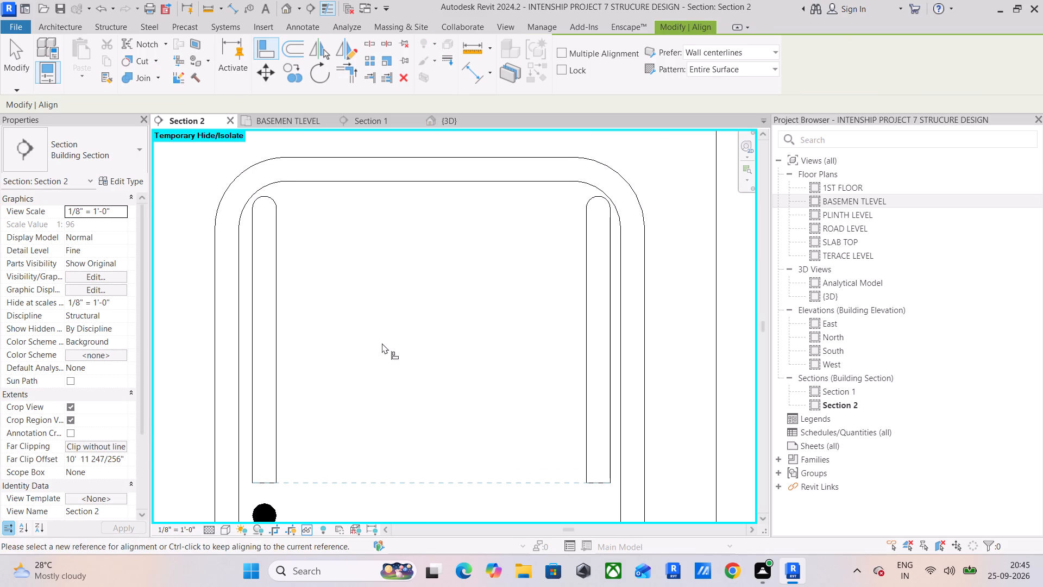
scroll(424, 346, "down", 4)
middle_click_drag(481, 344, 395, 274)
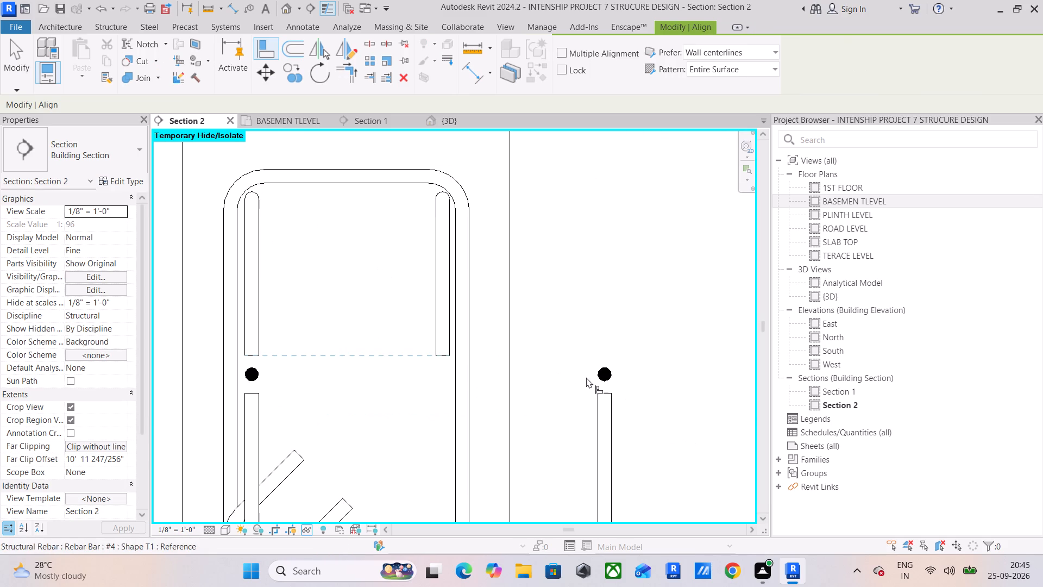
middle_click_drag(605, 347, 627, 287)
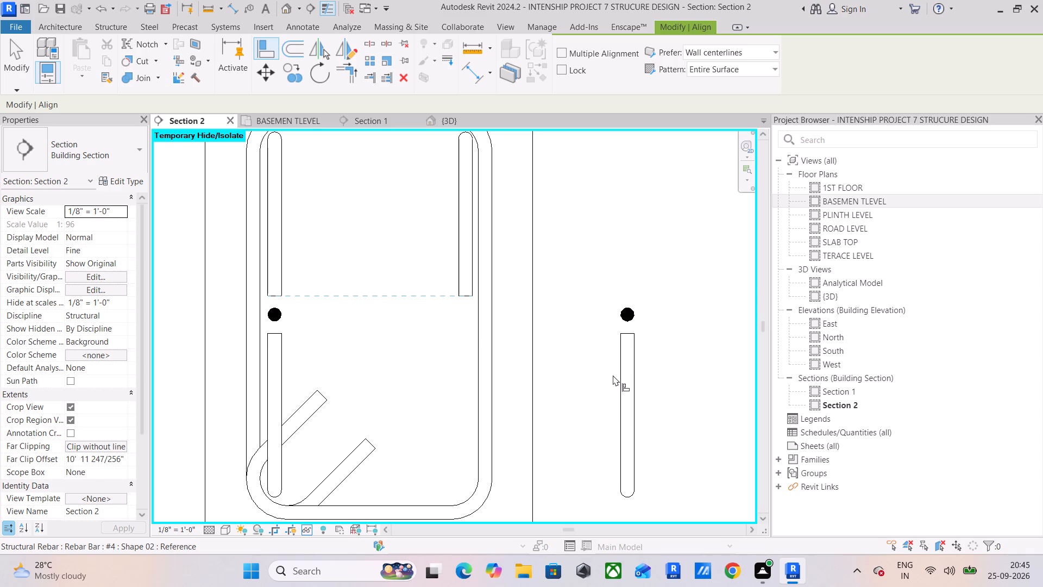
Align the side of the lower hooked bar outside the beam with the side of the upper hooked bar inside the stirrup.
scroll(459, 279, "up", 5)
left_click(459, 278)
middle_click_drag(600, 383, 418, 278)
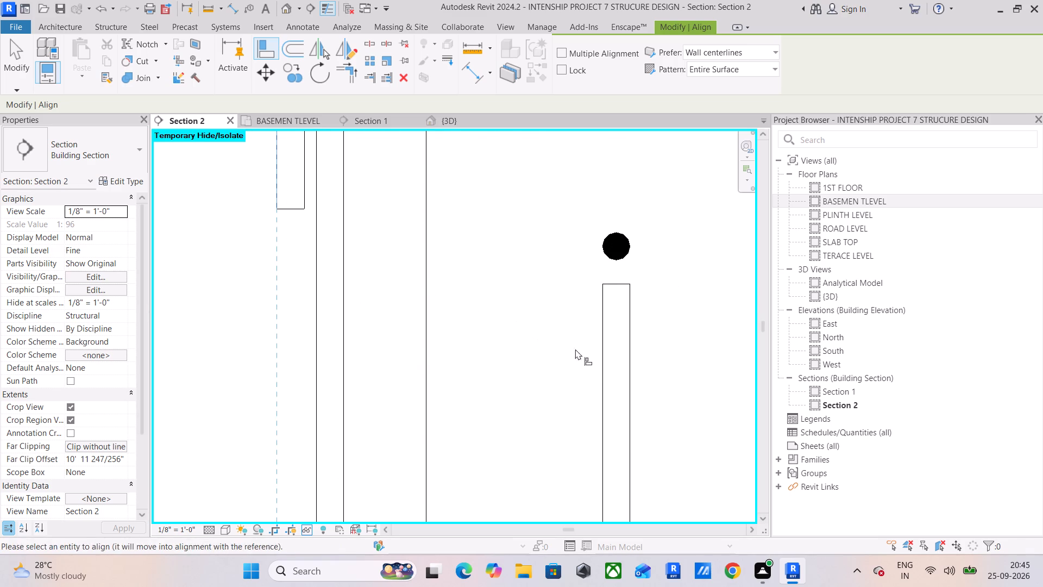
left_click(605, 383)
middle_click_drag(398, 296, 612, 344)
scroll(586, 338, "down", 5)
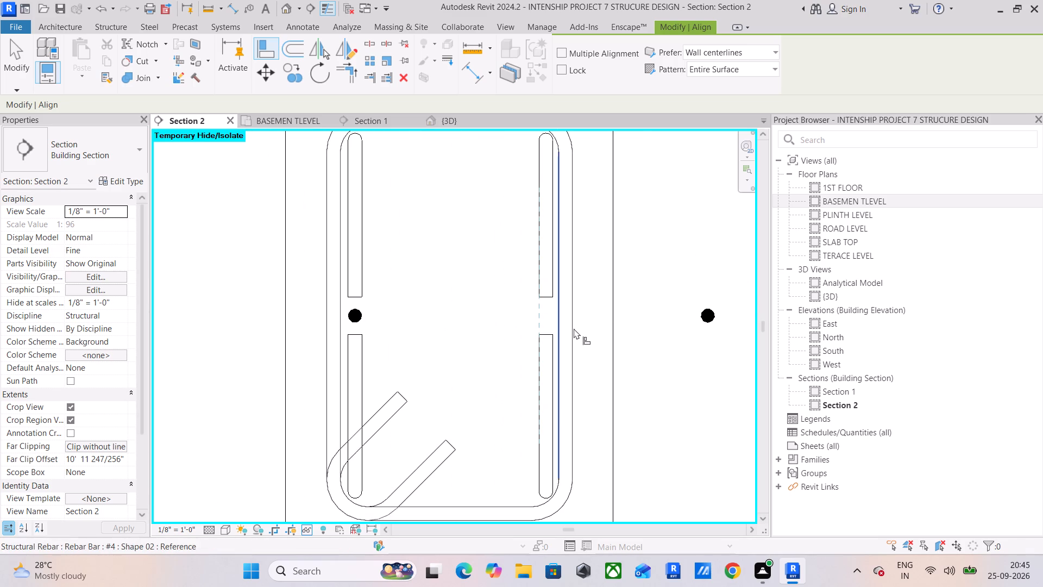
scroll(574, 328, "up", 5)
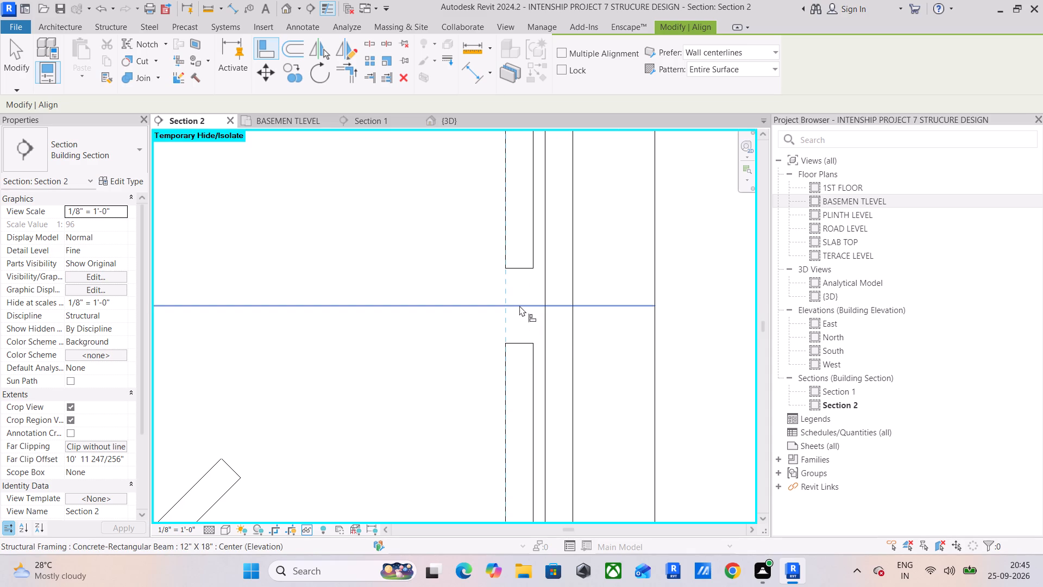
scroll(519, 305, "down", 5)
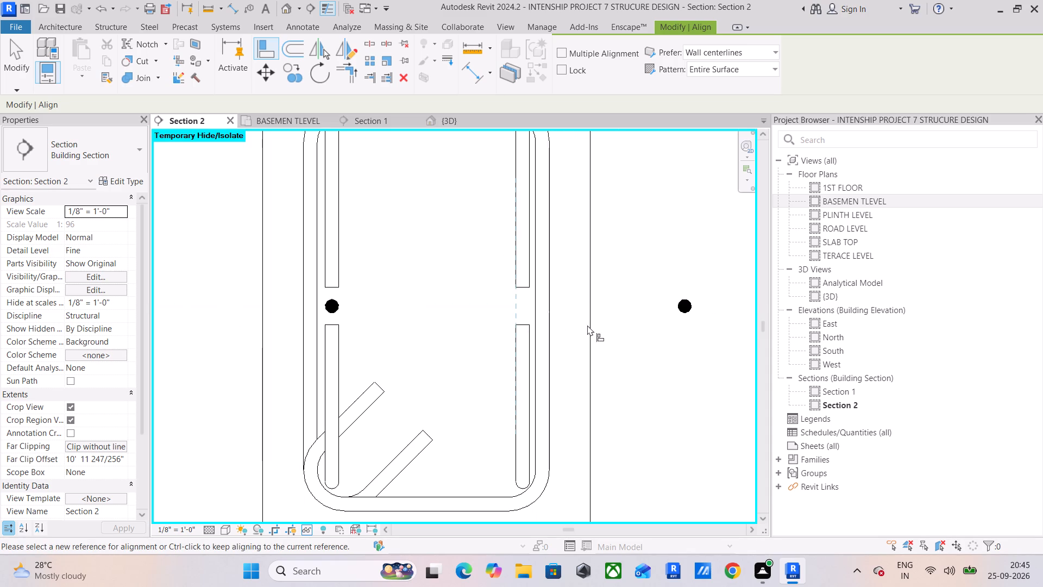
key("Escape")
key("Escape")
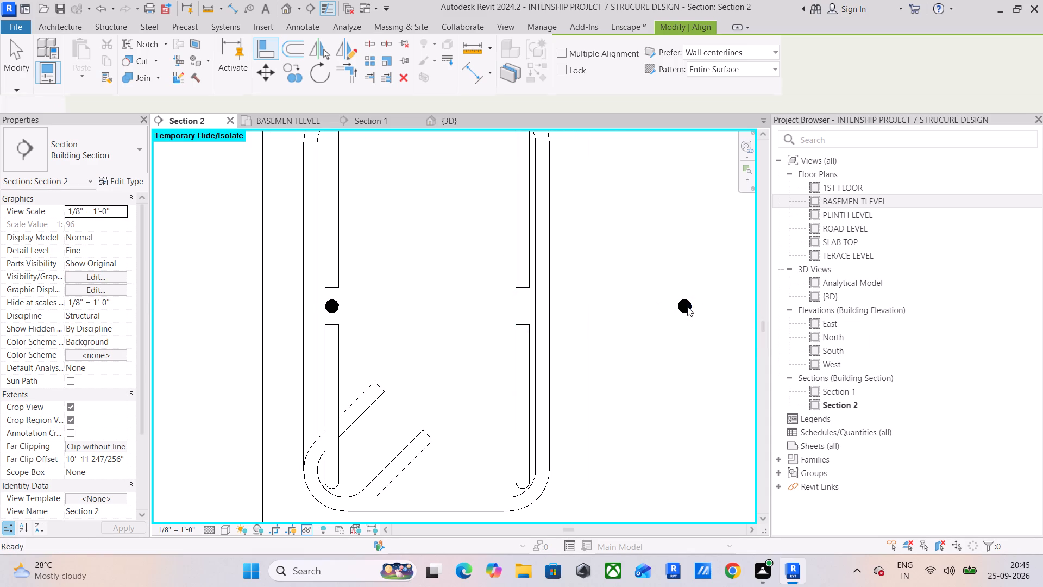
key("Escape")
Move the #4 Shape 00 mid-height bar from outside the beam to inside the stirrup, about 9 1/2" from the beam's opposite face.
left_click(687, 307)
left_click_drag(687, 309, 523, 307)
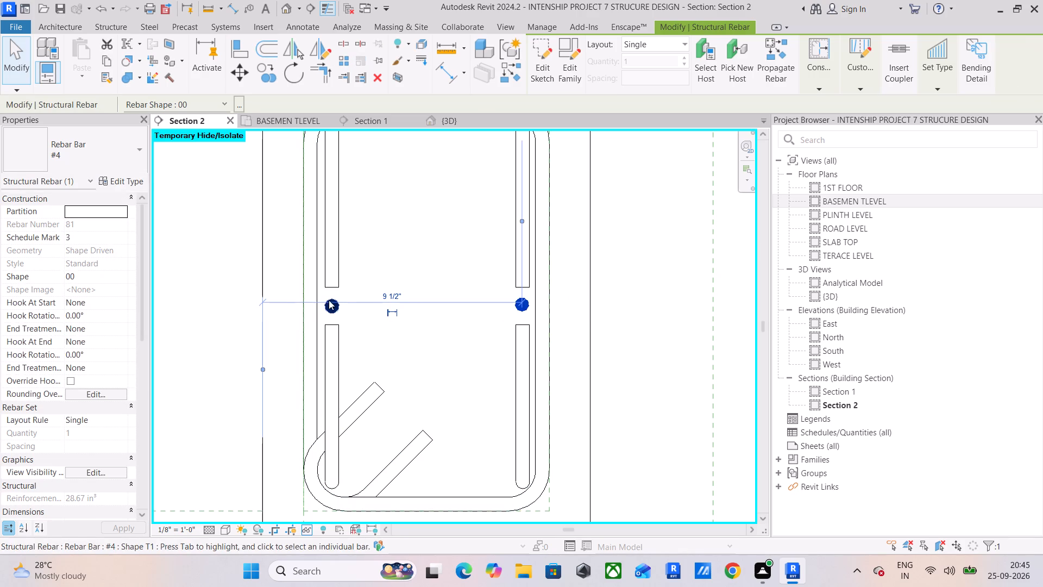
left_click(435, 262)
List the related warnings for the whole model in the 3D view and locate the #3 Shape 00 rebar under Warning 1.
scroll(435, 262, "down", 4)
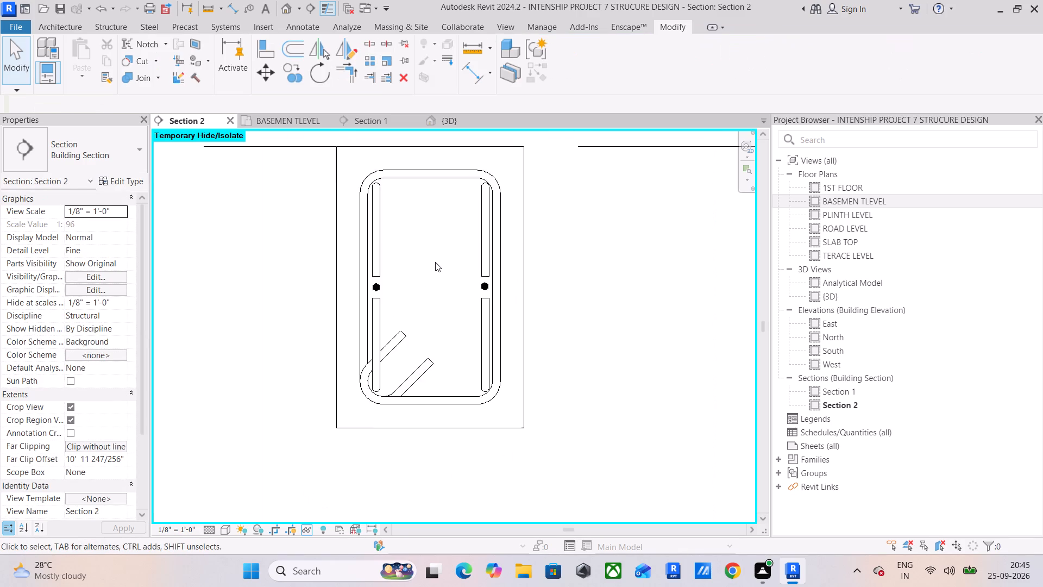
scroll(435, 262, "up", 1)
middle_click_drag(435, 266, 432, 298)
scroll(432, 298, "down", 4)
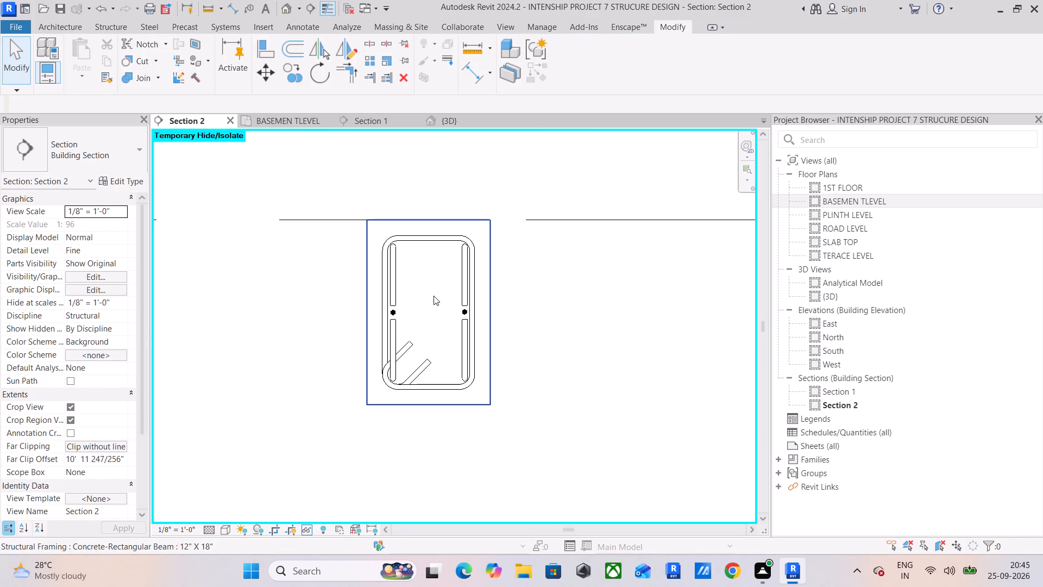
scroll(438, 295, "down", 6)
middle_click_drag(439, 295, 475, 347)
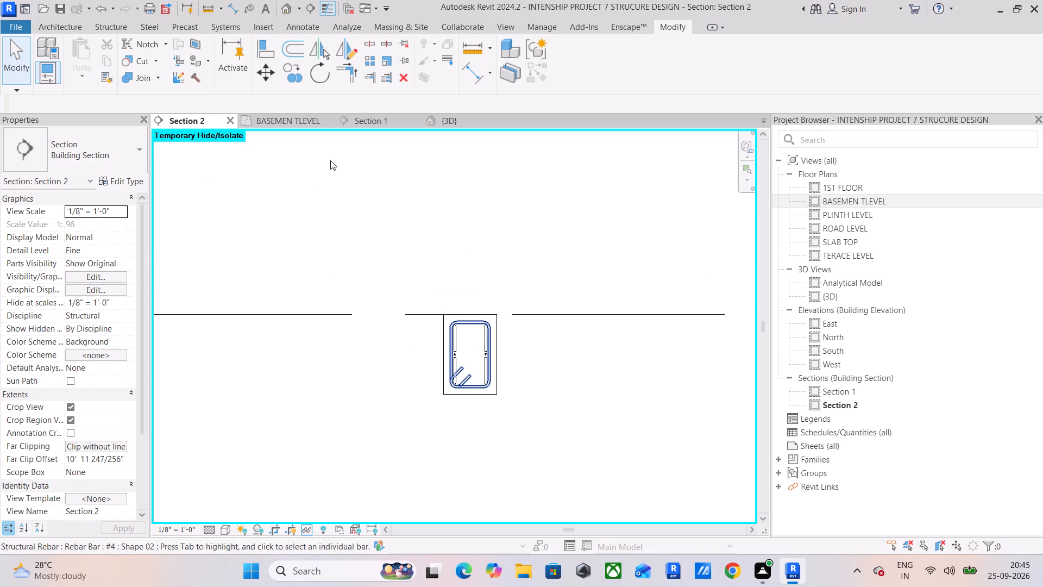
left_click(436, 126)
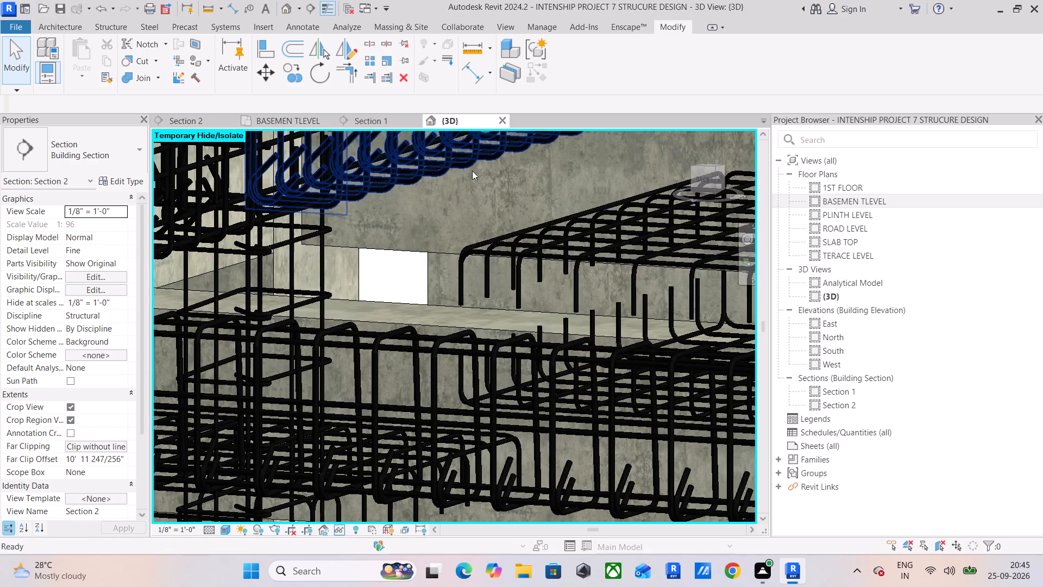
scroll(514, 235, "down", 17)
middle_click_drag(514, 236, 498, 309)
scroll(498, 306, "down", 4)
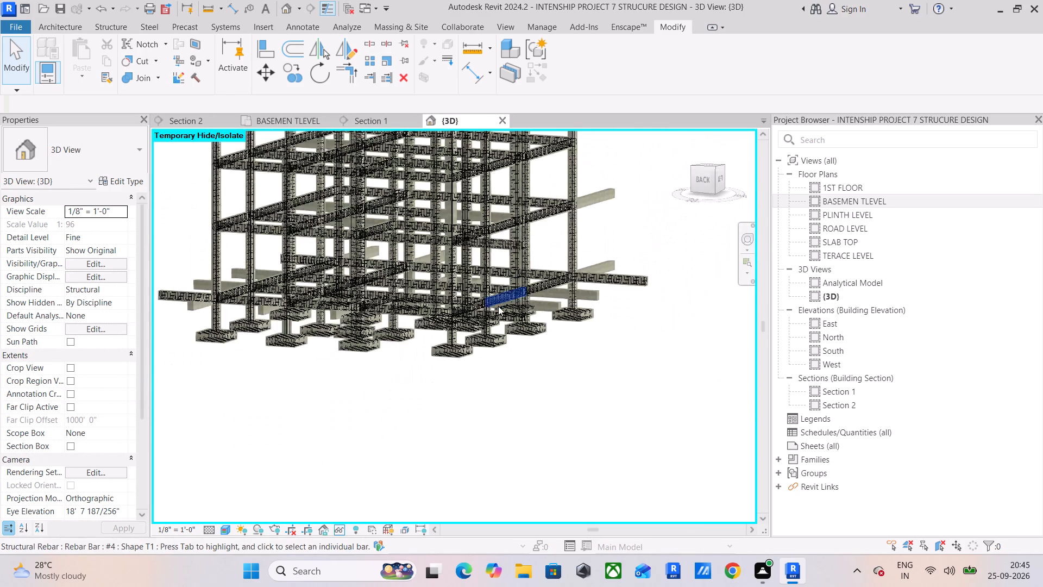
scroll(498, 306, "down", 6)
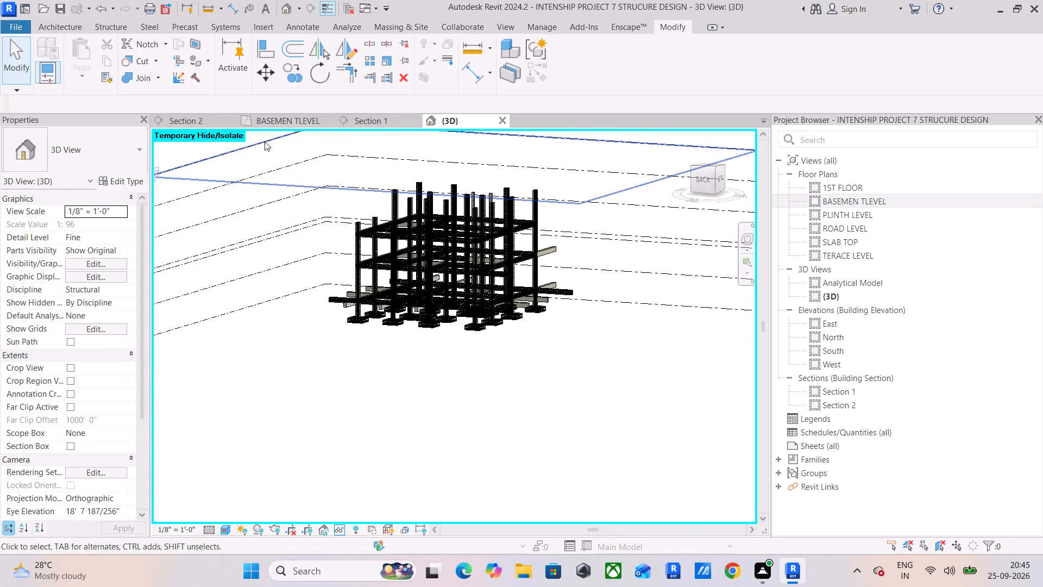
left_click_drag(279, 182, 641, 387)
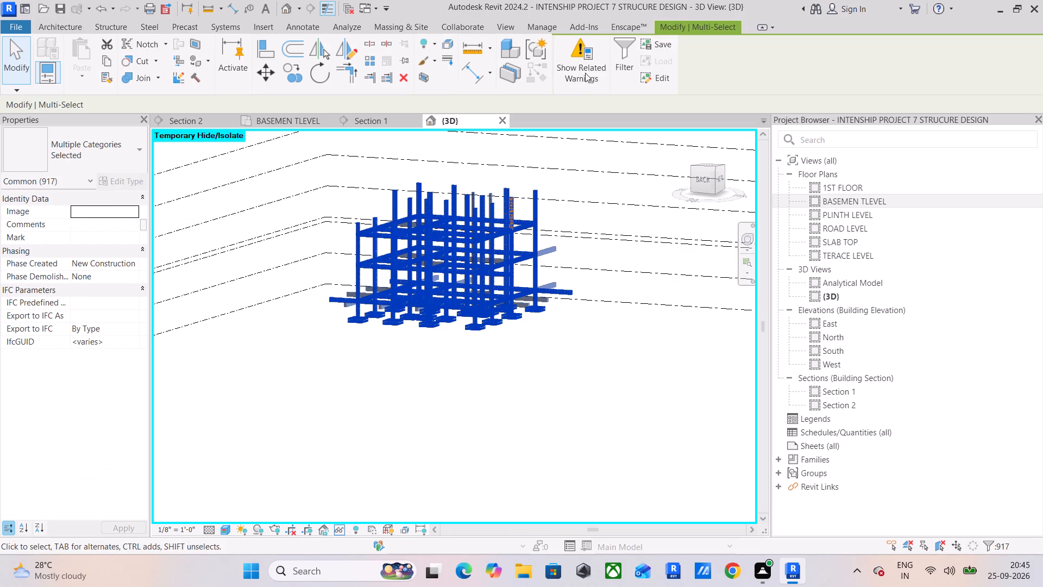
left_click(591, 72)
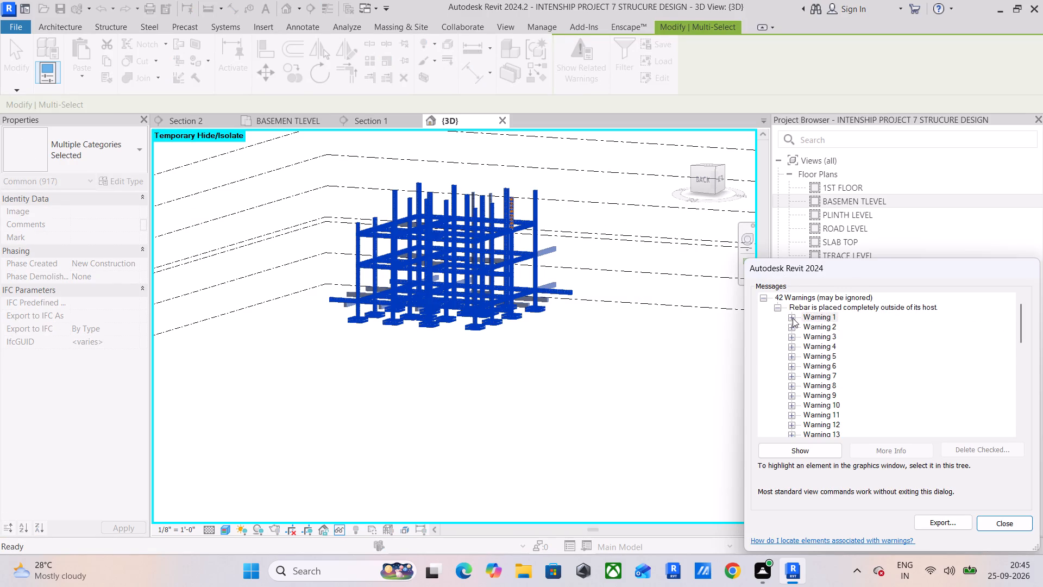
left_click(793, 318)
left_click(819, 325)
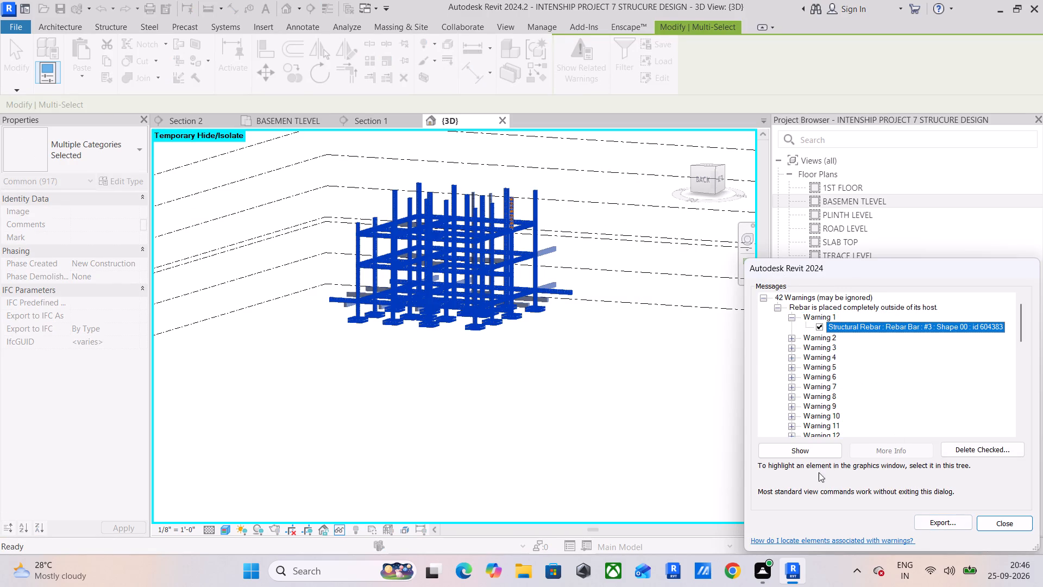
left_click(809, 446)
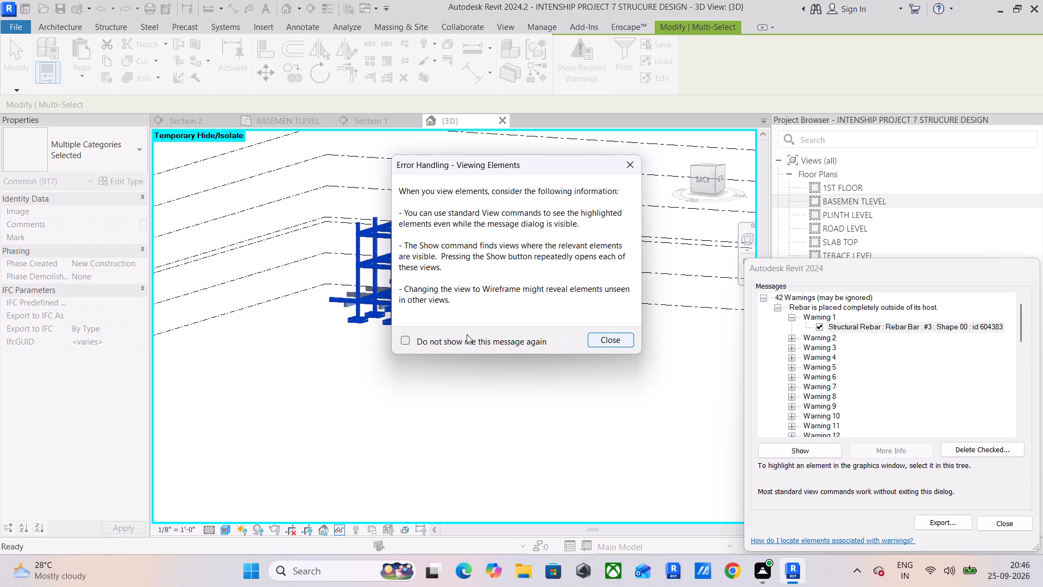
left_click(404, 340)
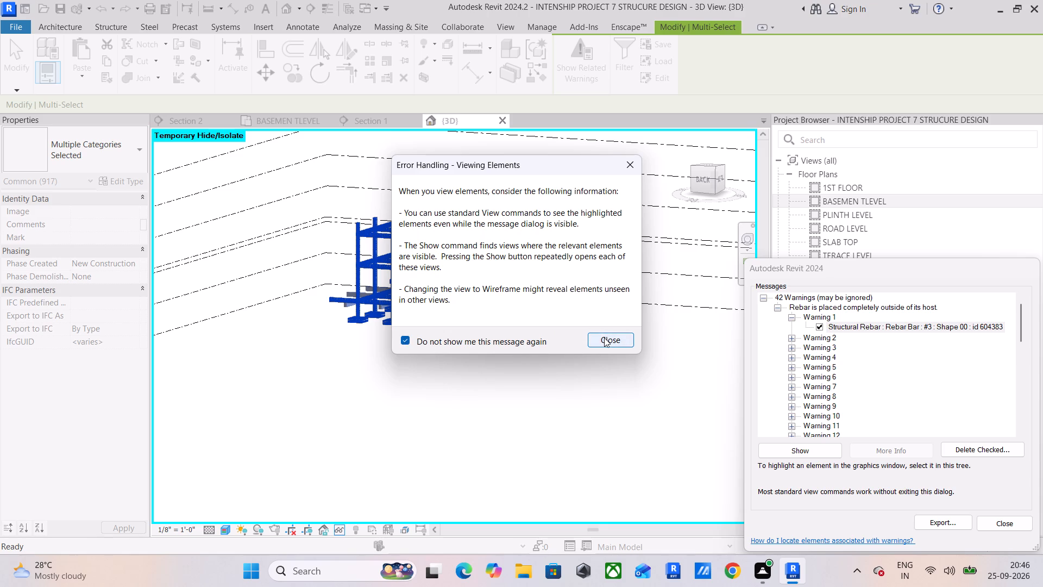
left_click(604, 338)
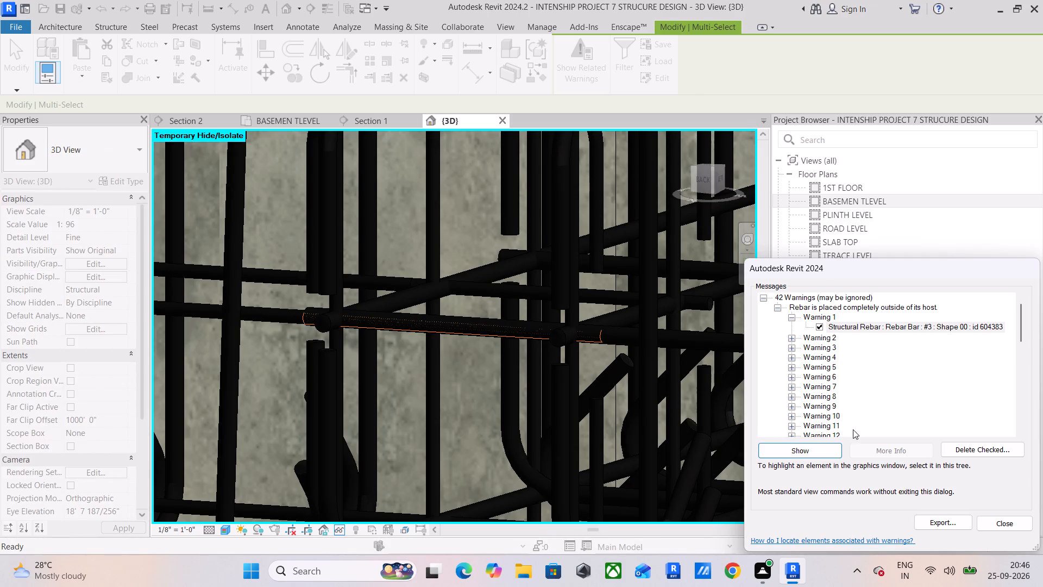
Delete the flagged short #3 Shape 00 bar and the second short #3 Shape 00 bar at the same beam-column joint.
left_click(994, 523)
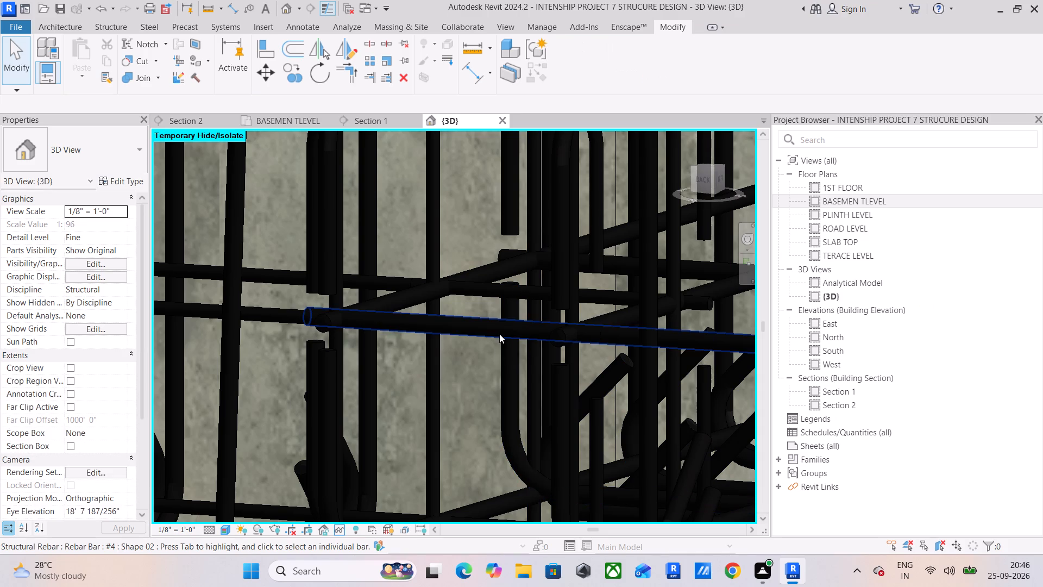
left_click(480, 328)
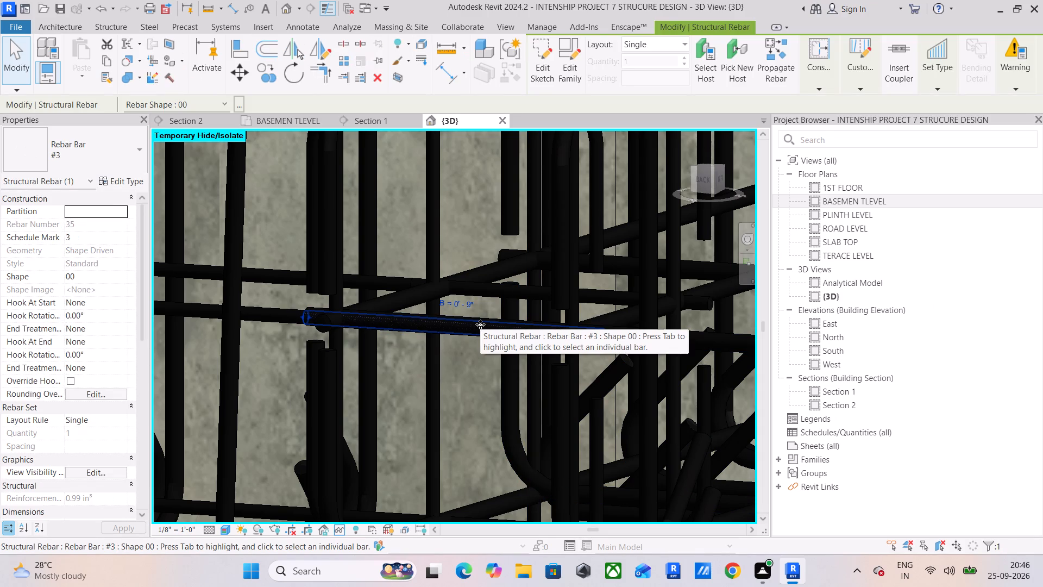
key("Delete")
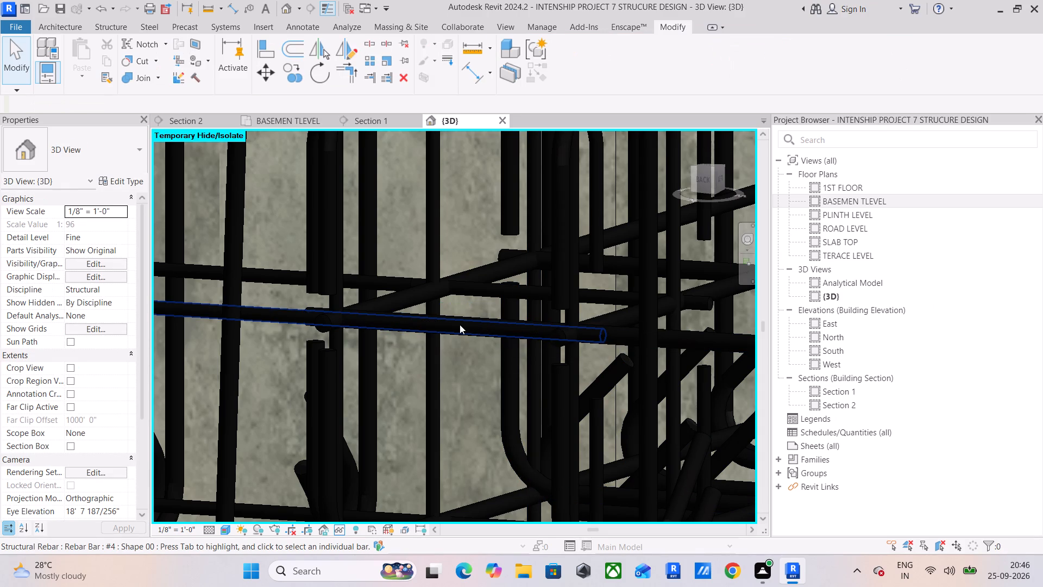
left_click(460, 324)
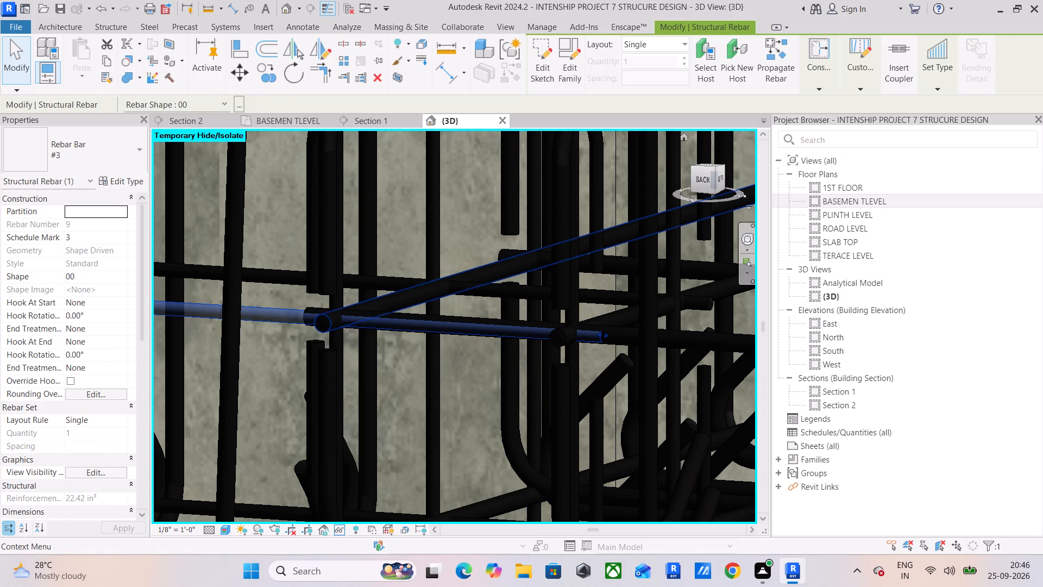
key("Escape")
scroll(619, 305, "down", 1)
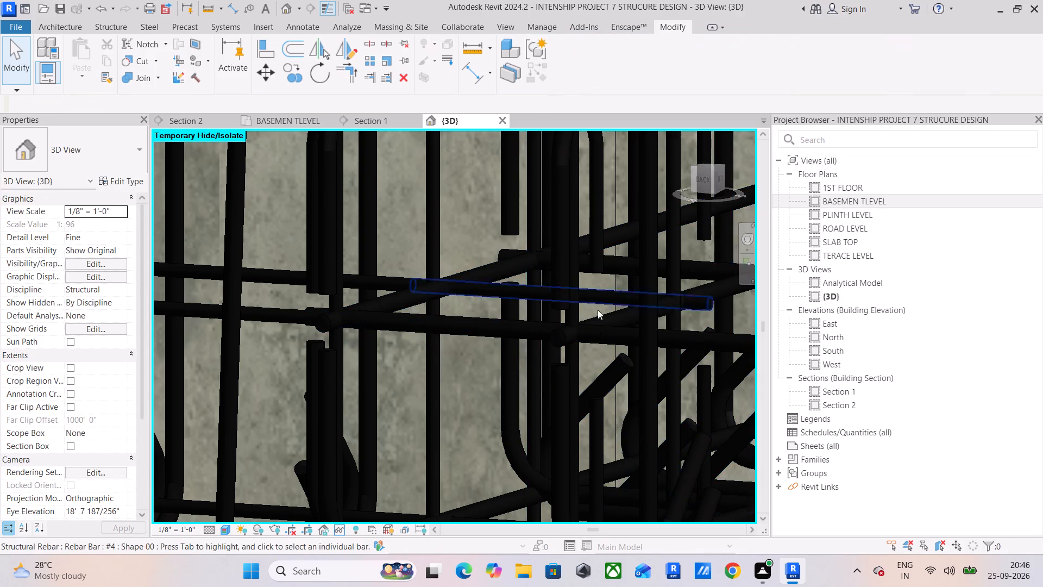
scroll(429, 288, "down", 6)
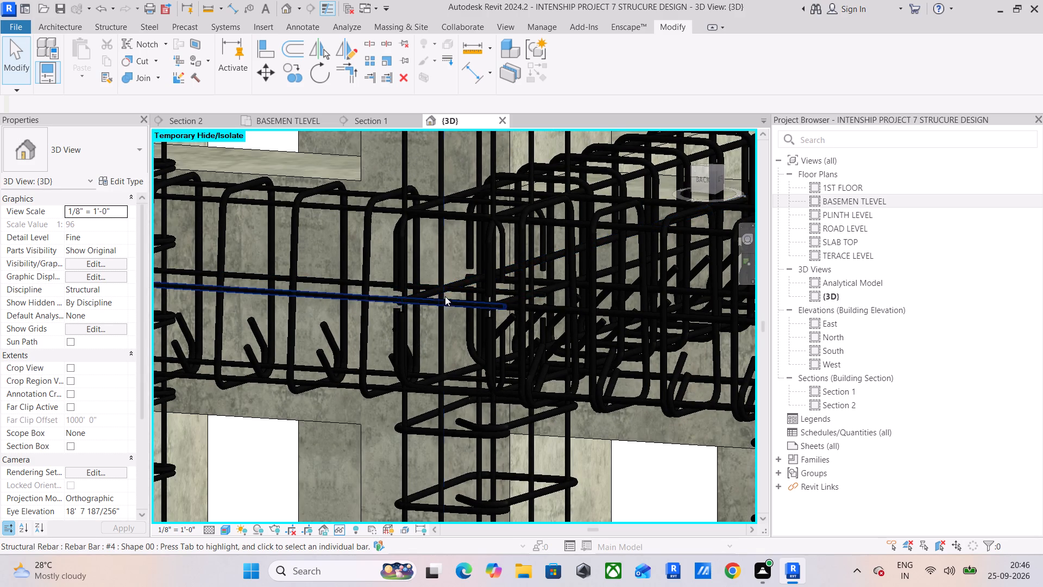
left_click(449, 291)
key("Delete")
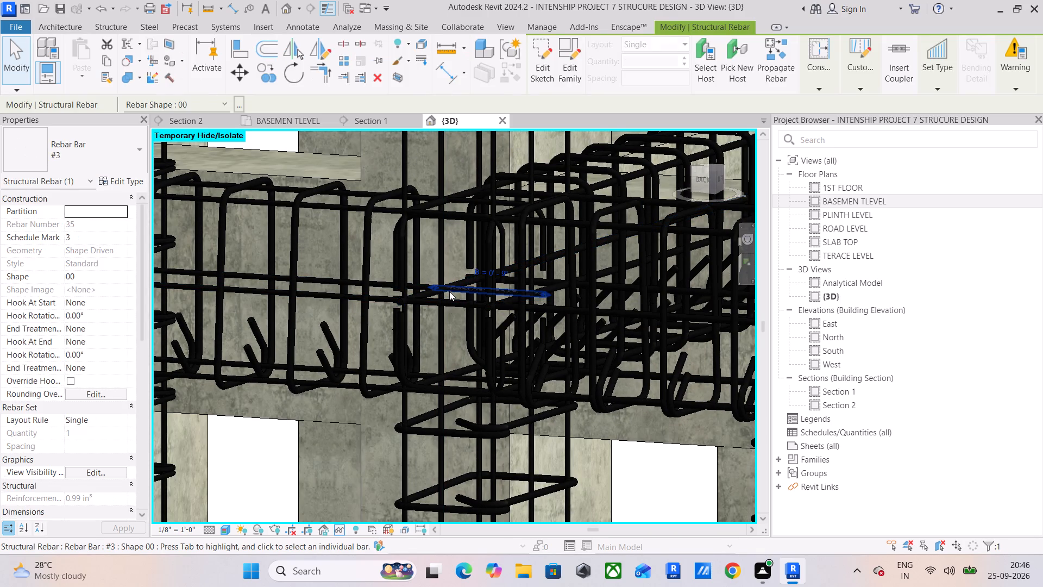
List the related warnings for the whole structure again and examine the tie reinforcement in the upper column.
scroll(449, 291, "down", 4)
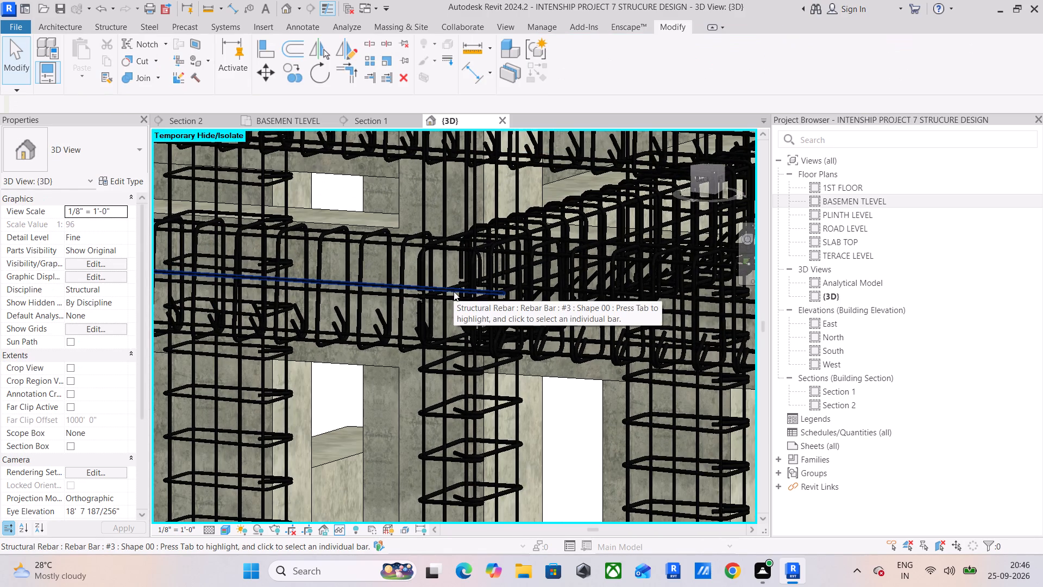
scroll(454, 291, "down", 20)
scroll(454, 291, "down", 3)
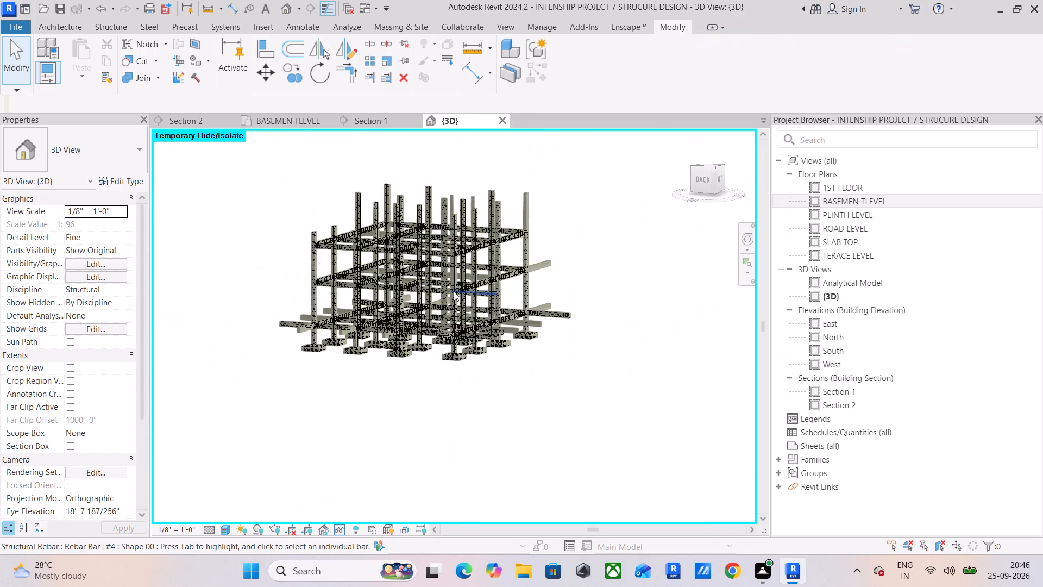
scroll(454, 291, "down", 3)
left_click_drag(288, 199, 409, 327)
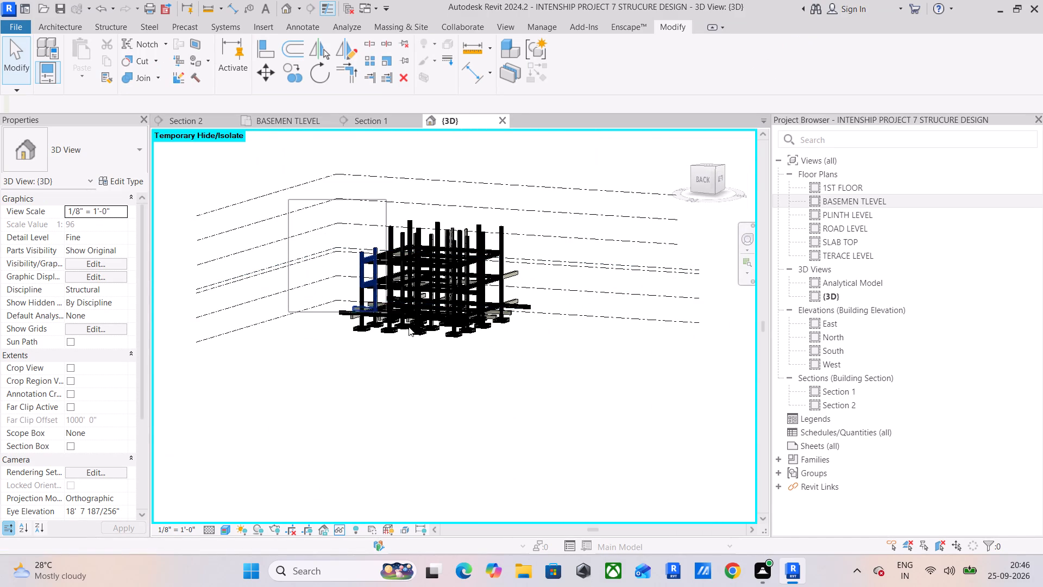
left_click_drag(409, 327, 579, 377)
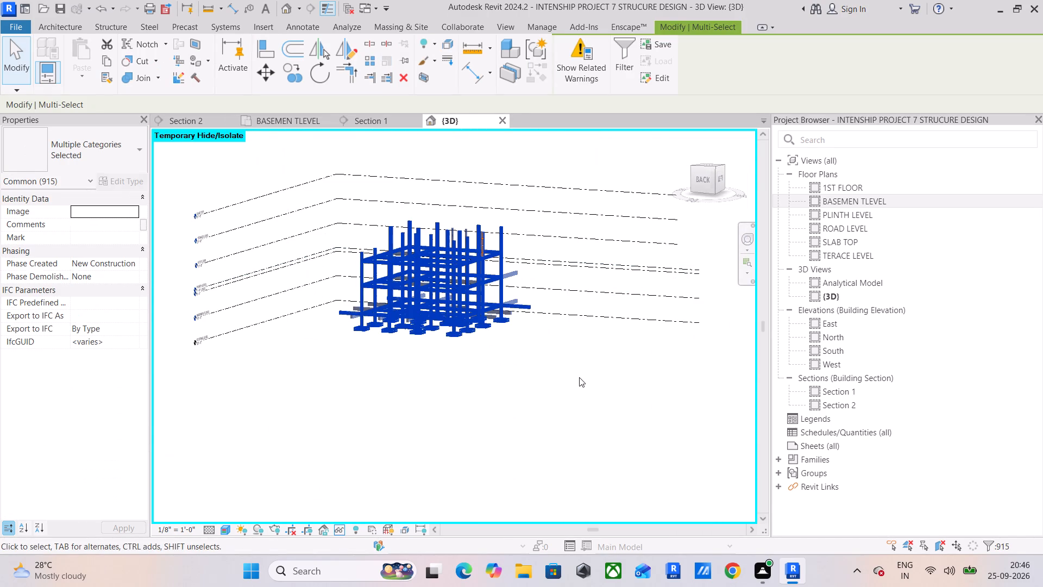
left_click(577, 61)
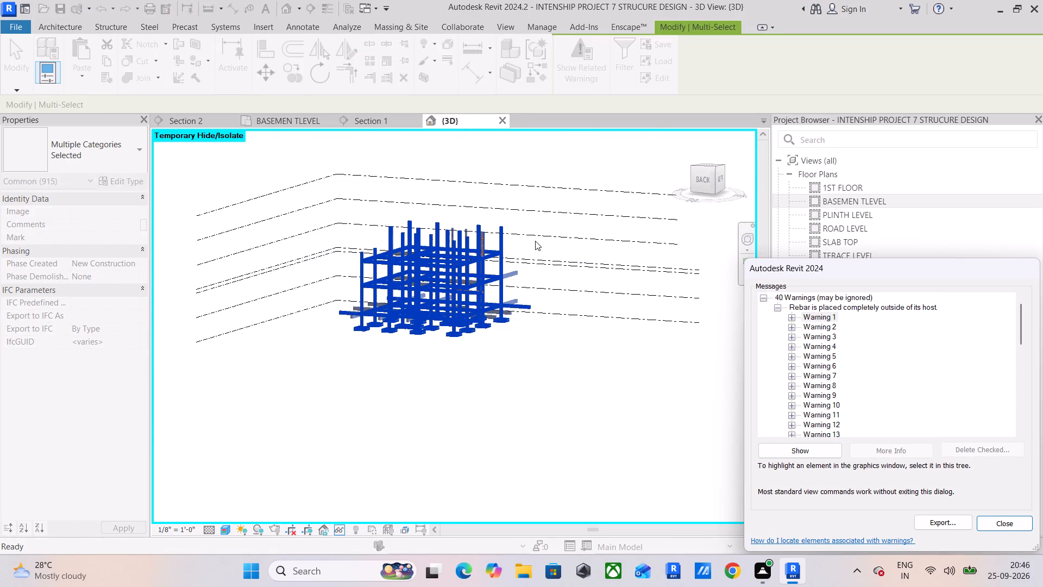
scroll(481, 230, "up", 5)
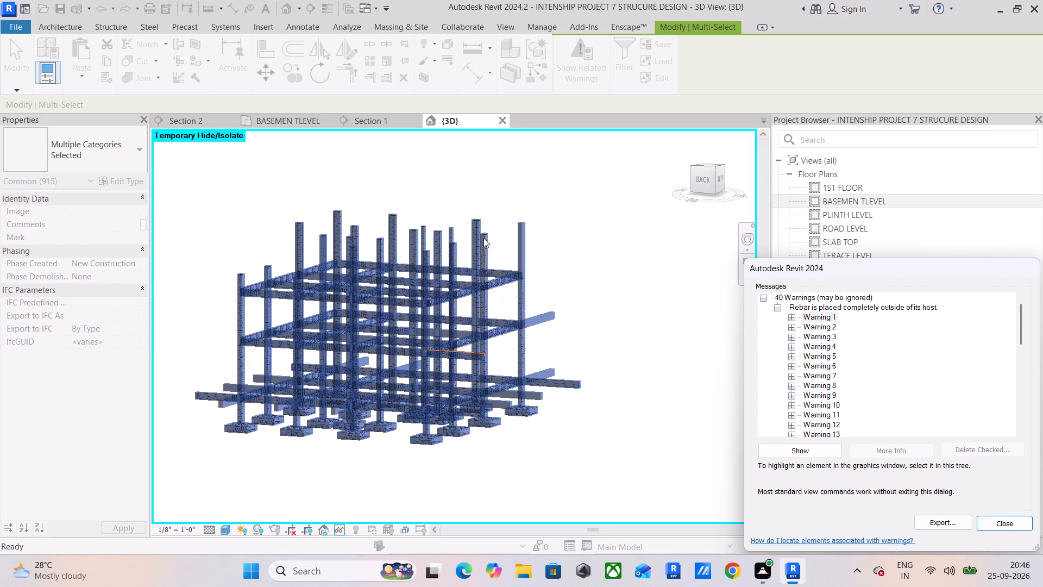
scroll(479, 249, "up", 12)
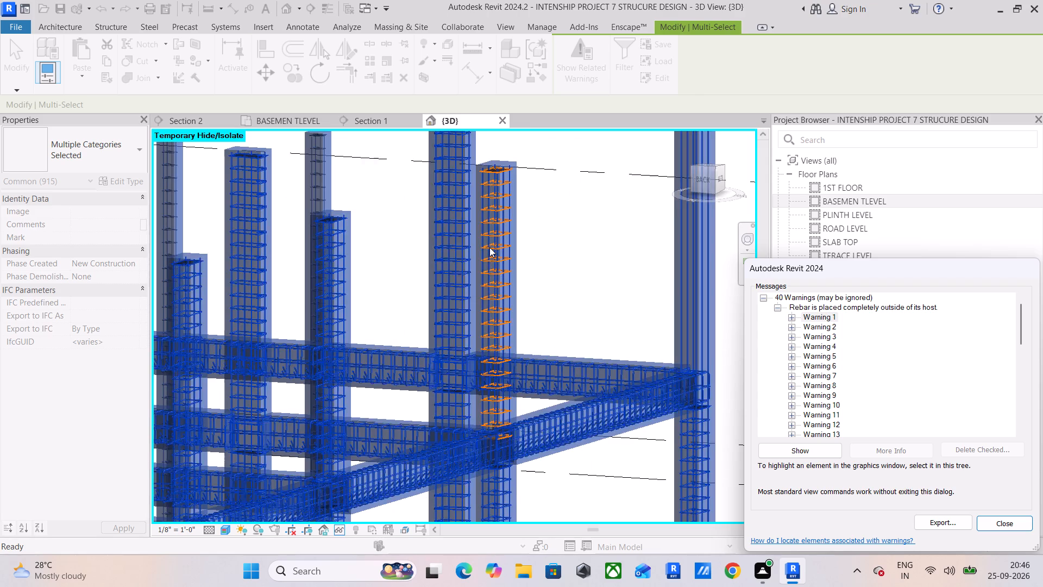
scroll(489, 247, "up", 5)
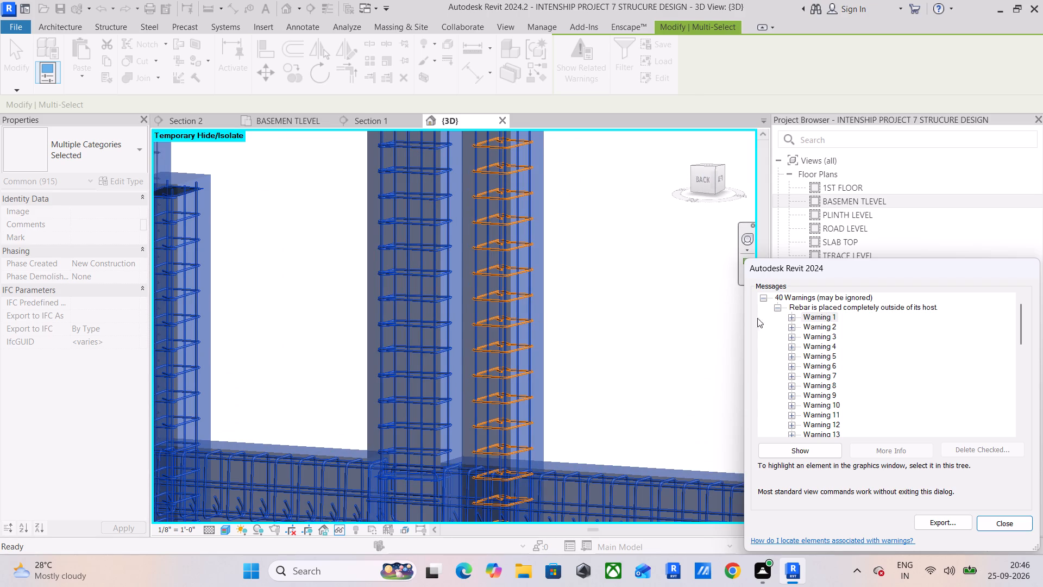
left_click(988, 520)
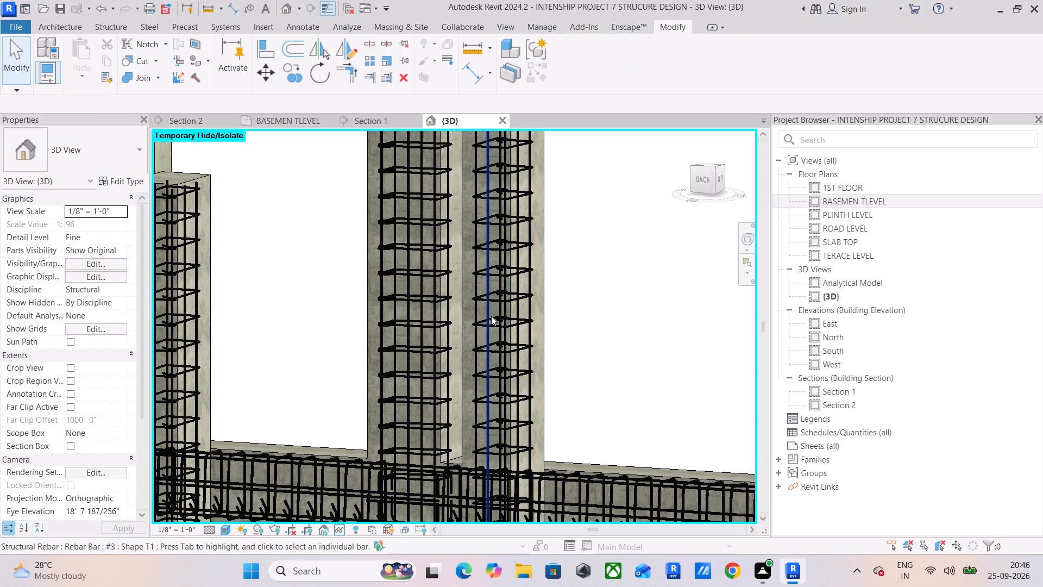
Select the upper column's #3 Shape T1 tie set and look for it in Section 2 and Section 1.
left_click(490, 327)
scroll(504, 216, "down", 1)
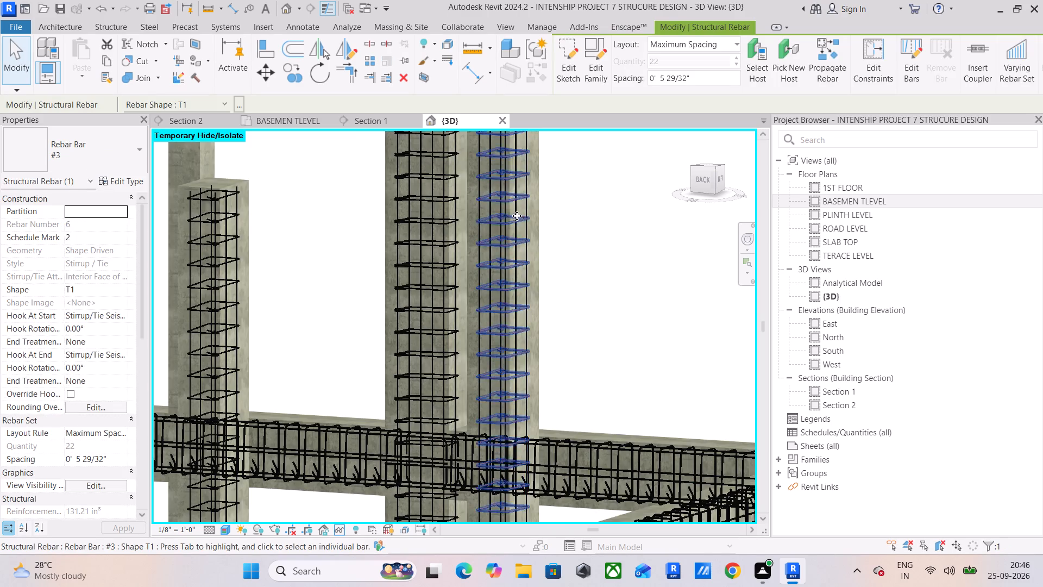
middle_click_drag(539, 249, 545, 90)
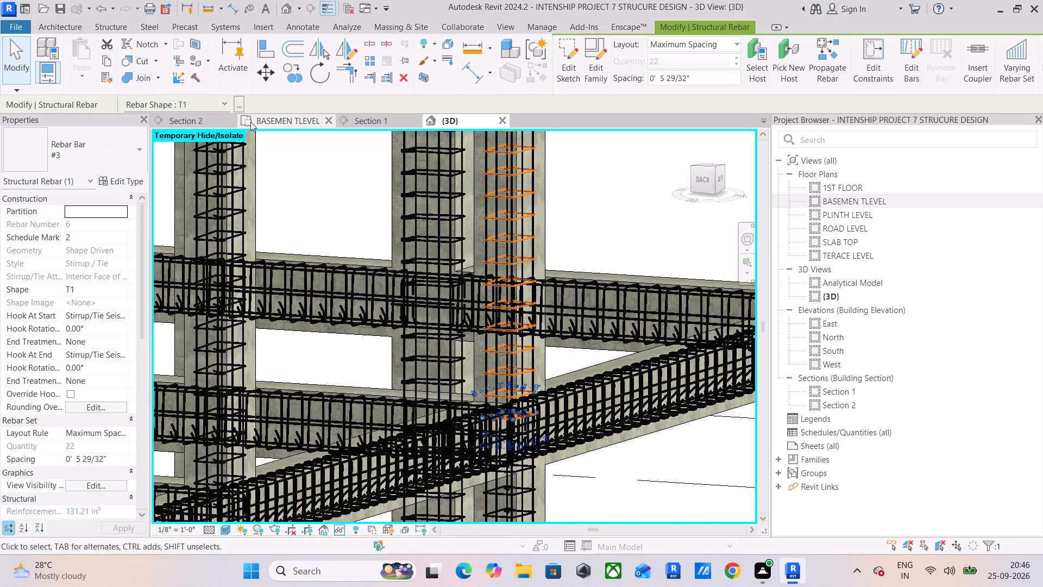
left_click(204, 122)
scroll(477, 272, "down", 12)
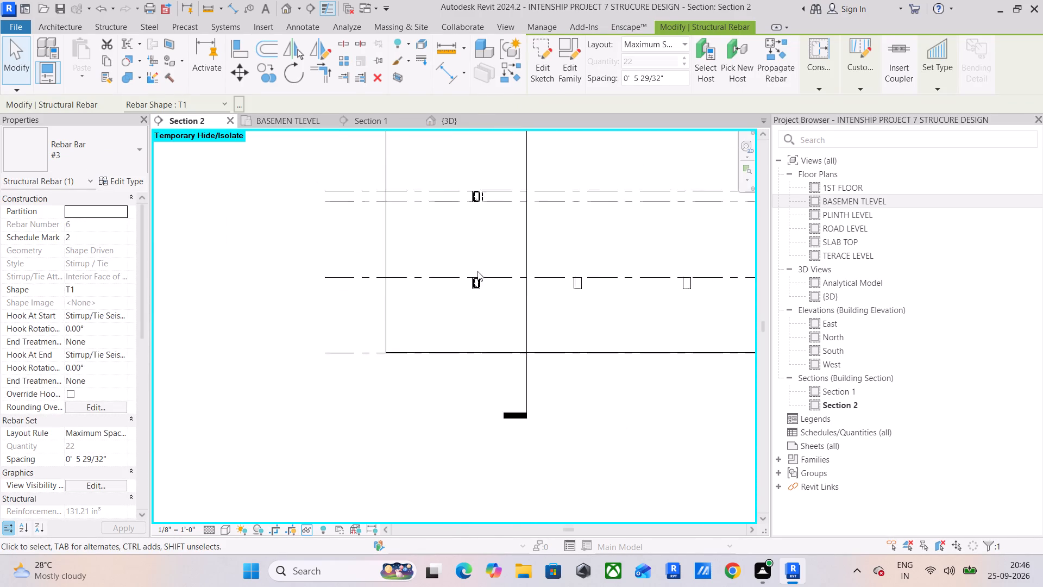
scroll(477, 271, "down", 7)
middle_click_drag(568, 260, 473, 290)
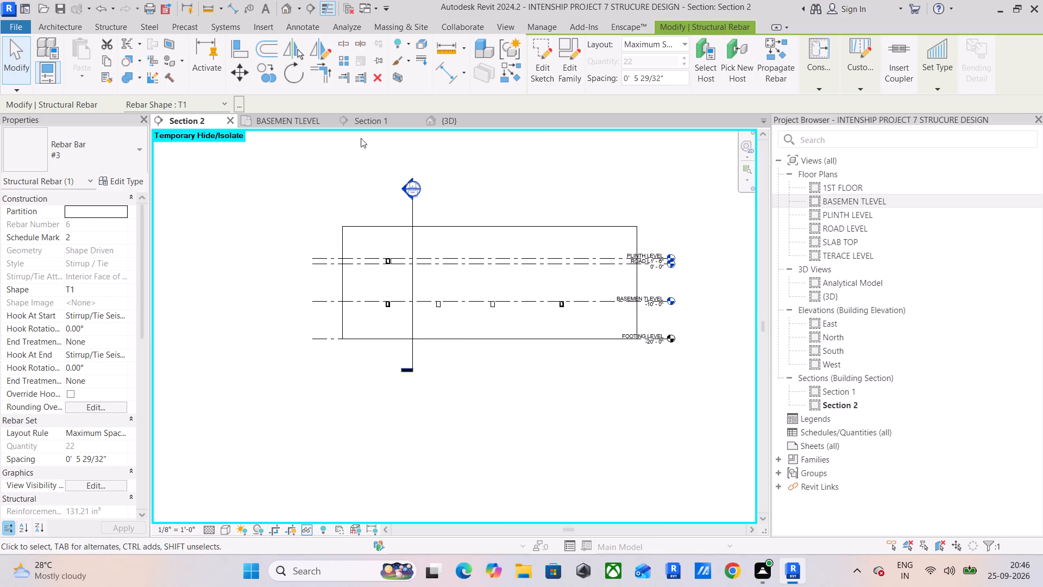
left_click(373, 129)
left_click(381, 119)
scroll(593, 274, "down", 4)
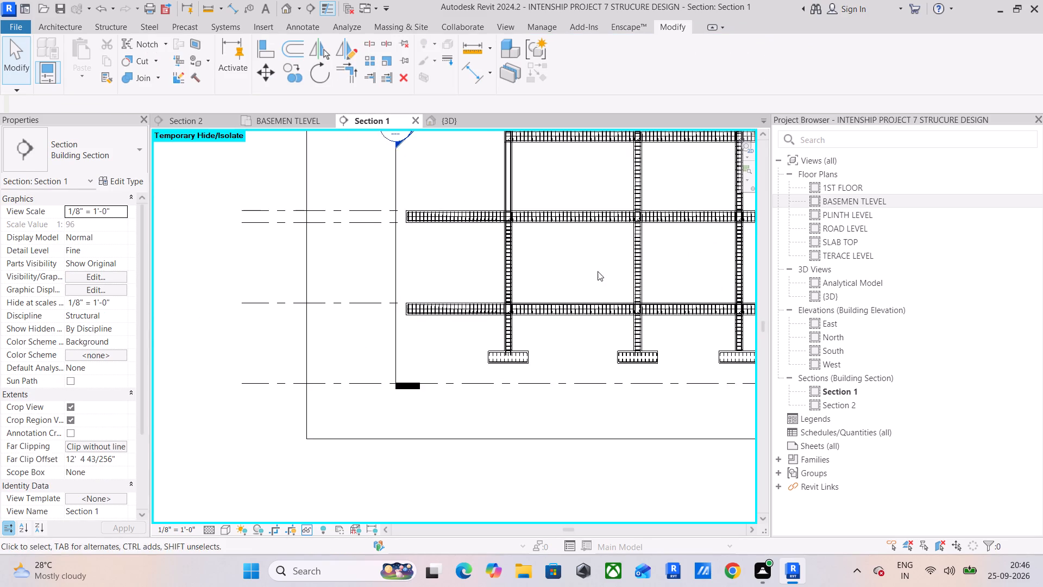
middle_click_drag(598, 271, 369, 329)
left_click(444, 124)
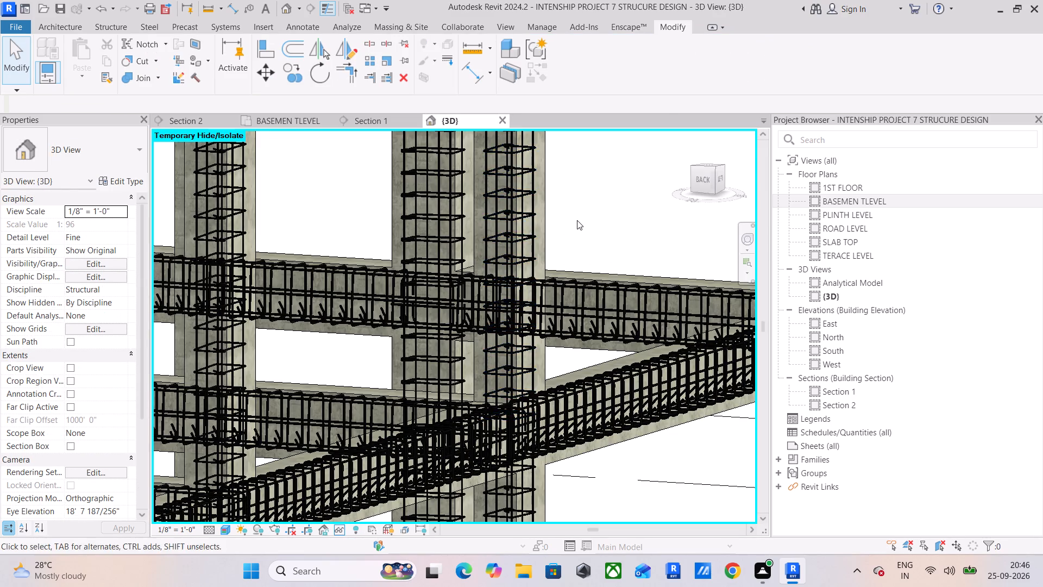
left_click(519, 239)
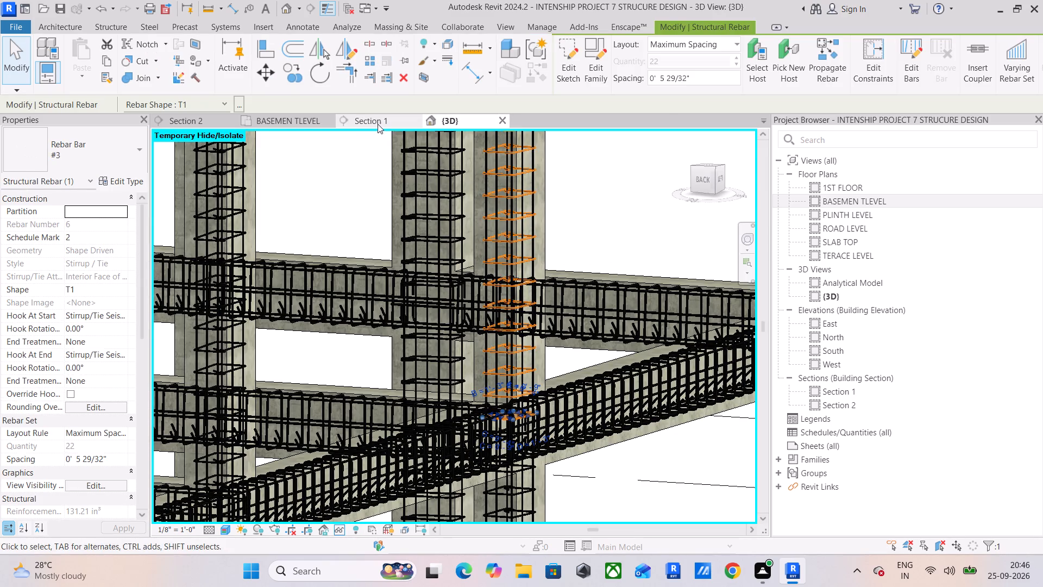
left_click(378, 124)
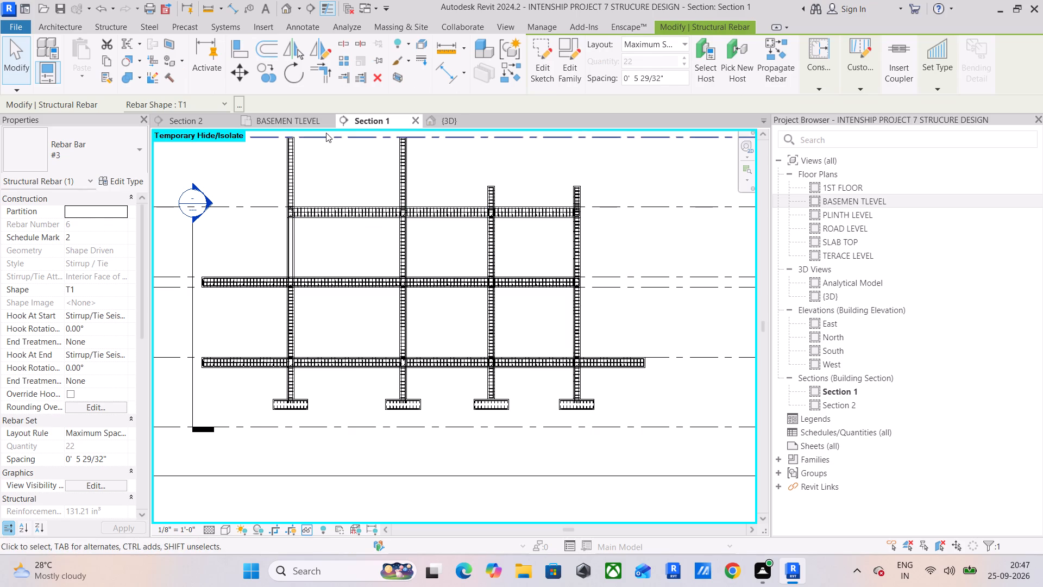
Look for the selected tie set's column in the BASEMEN TLEVEL plan.
left_click(284, 118)
scroll(542, 247, "down", 12)
middle_click_drag(614, 251, 174, 238)
middle_click_drag(405, 321, 575, 206)
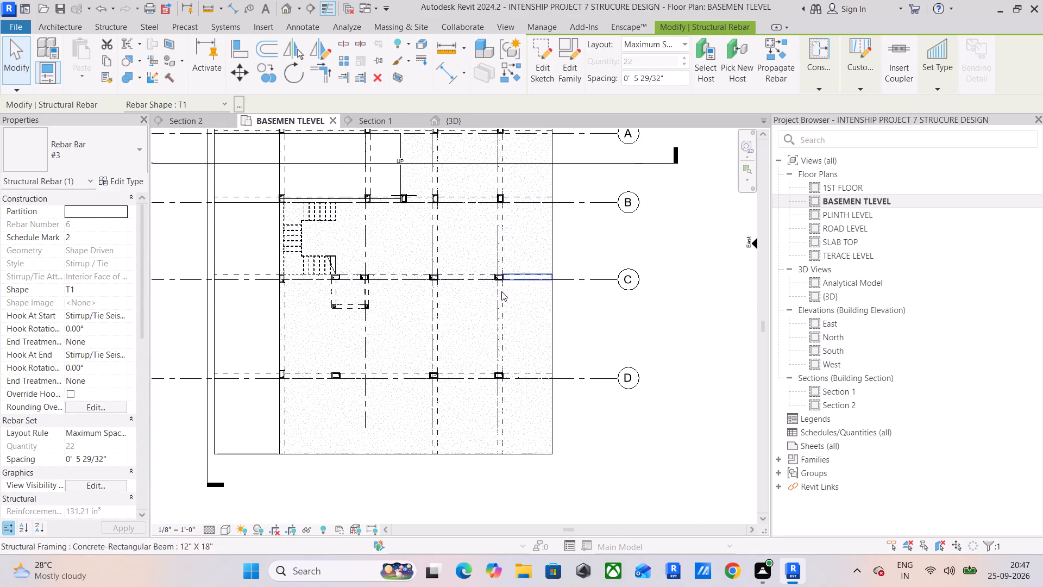
middle_click_drag(293, 292, 343, 373)
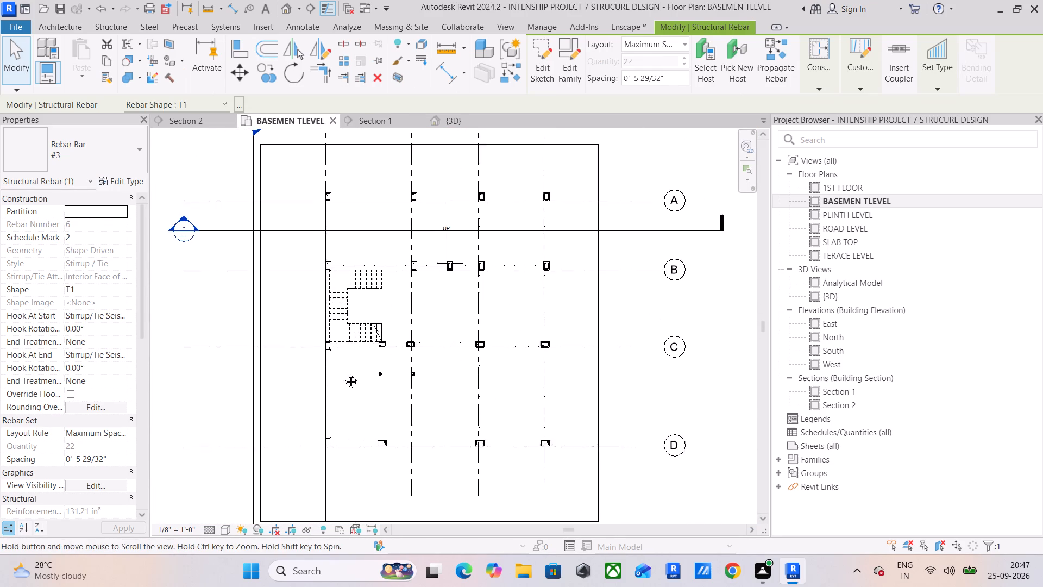
middle_click_drag(343, 373, 343, 383)
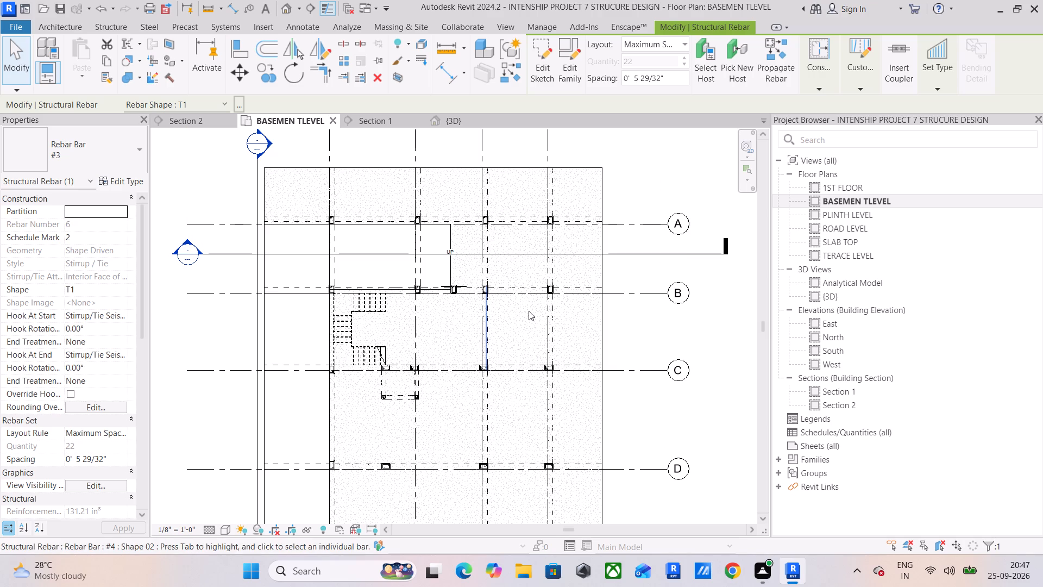
Open the TERACE LEVEL plan and locate the upper column's #3 Shape T1 tie set in it.
double_click(847, 253)
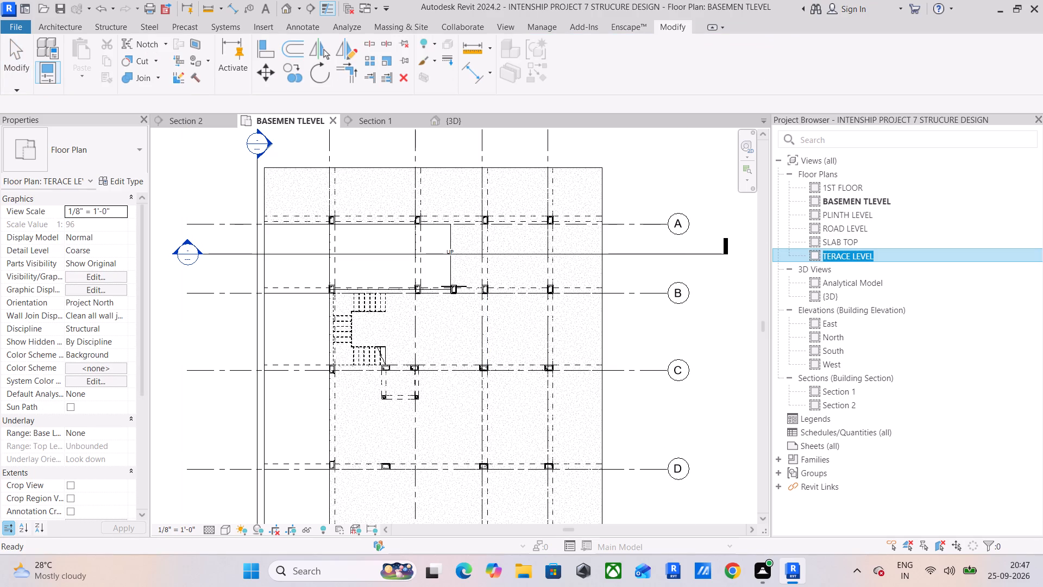
double_click(912, 260)
left_click(919, 216)
double_click(914, 258)
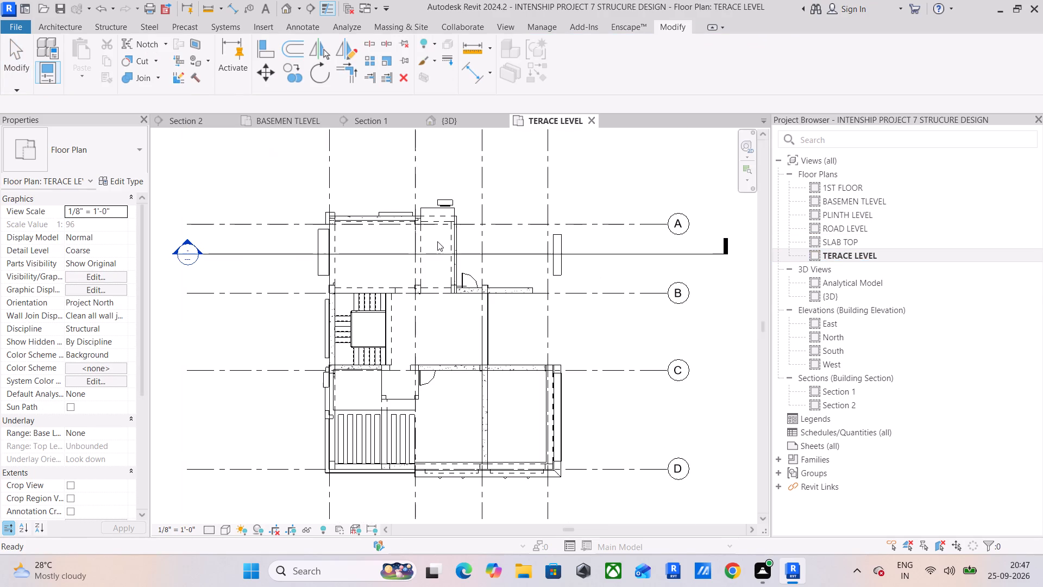
left_click(437, 124)
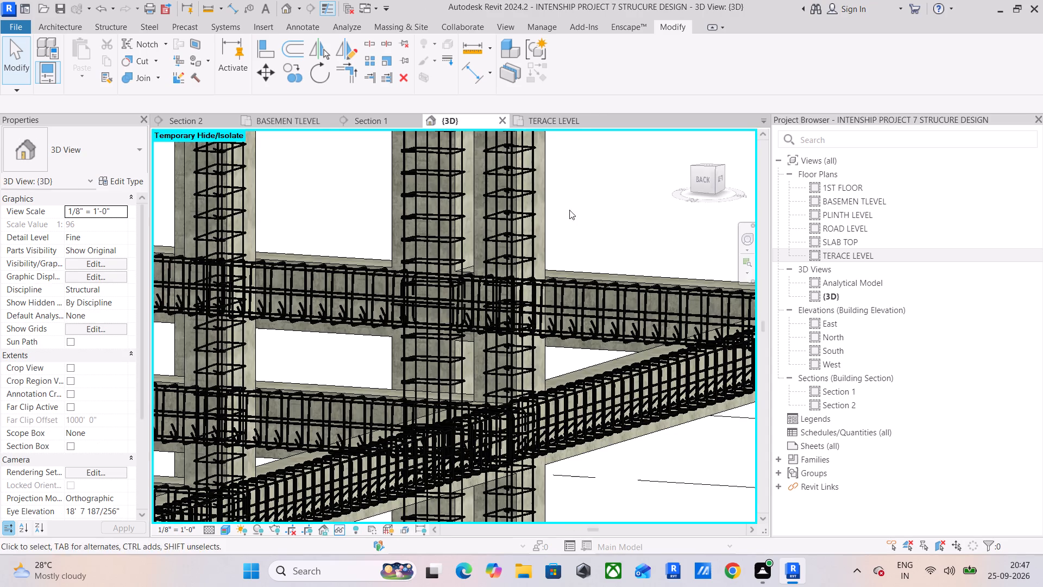
left_click(522, 239)
scroll(541, 186, "down", 9)
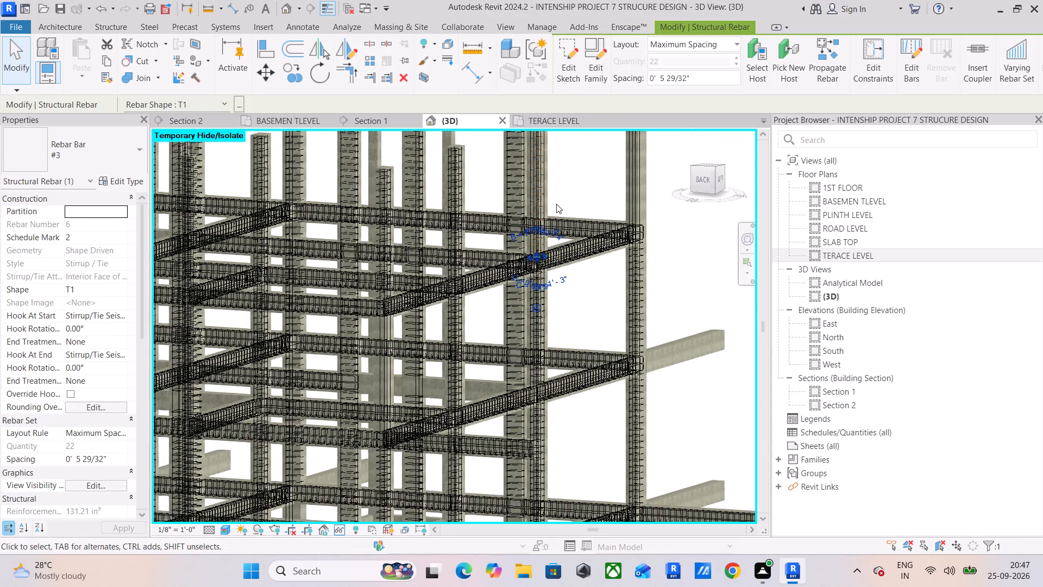
middle_click_drag(556, 204, 564, 305)
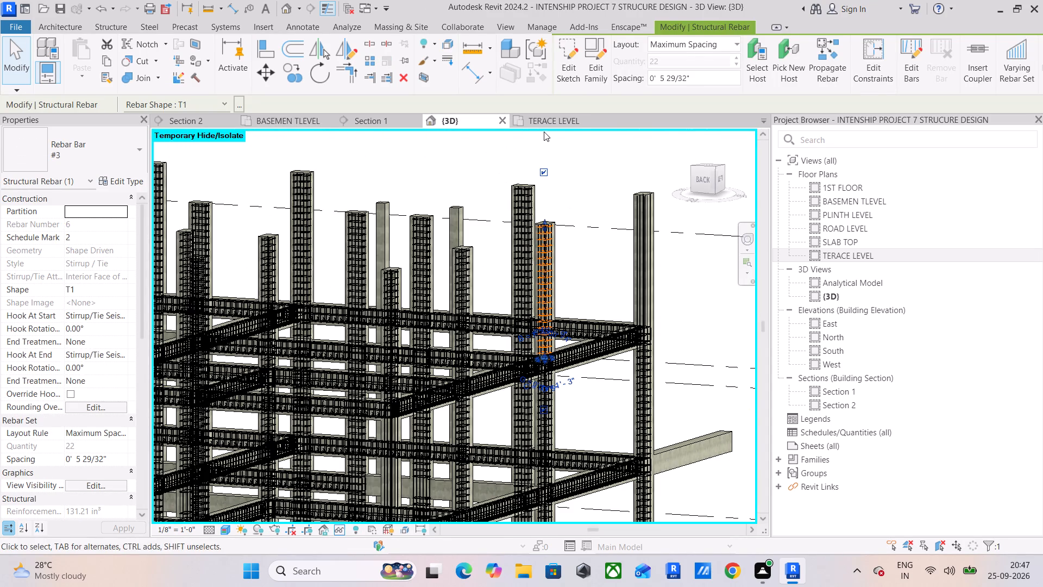
left_click(546, 126)
scroll(299, 372, "up", 11)
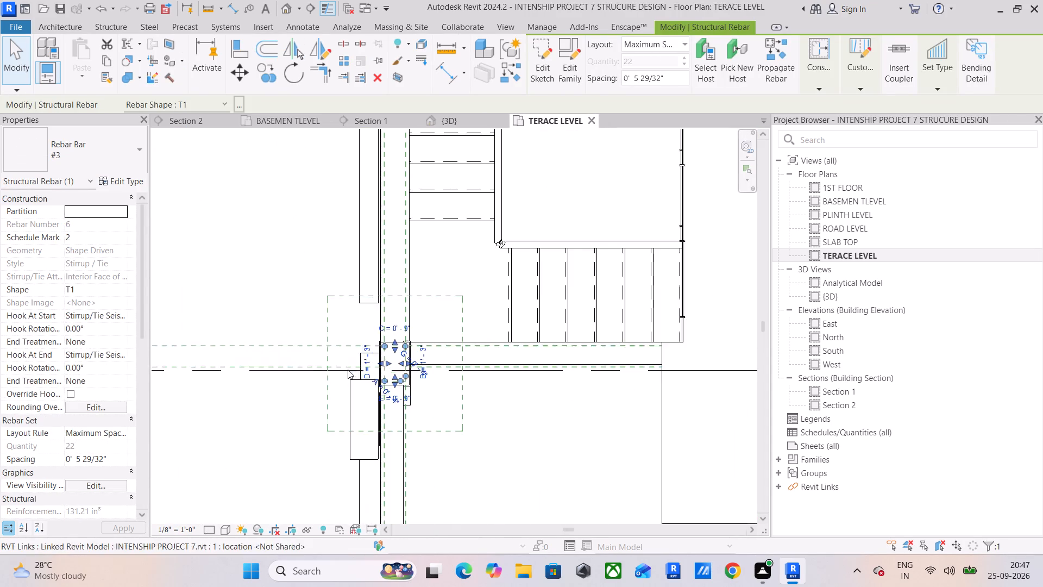
scroll(348, 370, "up", 6)
scroll(417, 356, "up", 1)
scroll(417, 356, "down", 13)
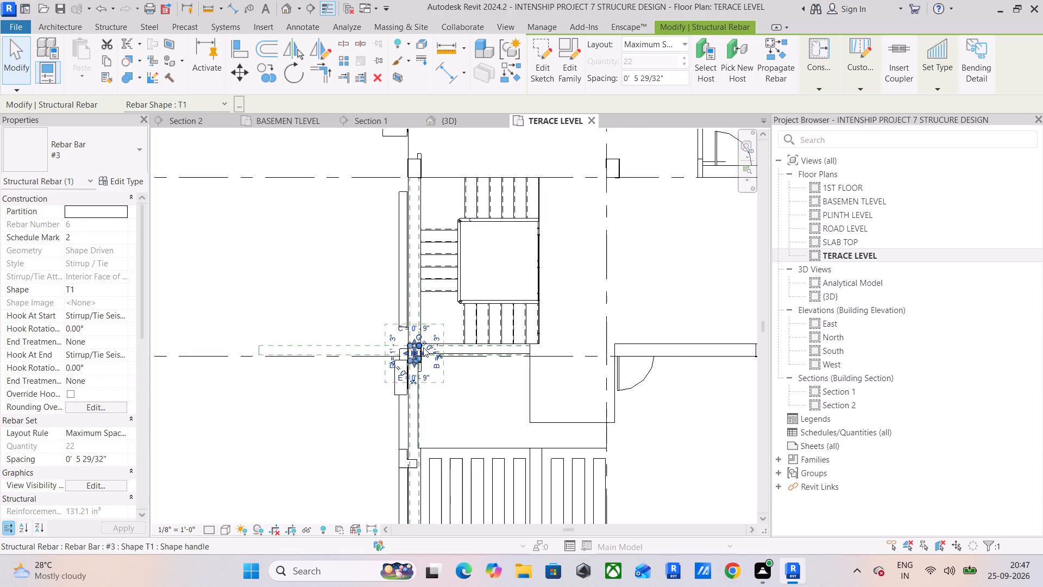
scroll(423, 347, "down", 2)
scroll(462, 314, "down", 3)
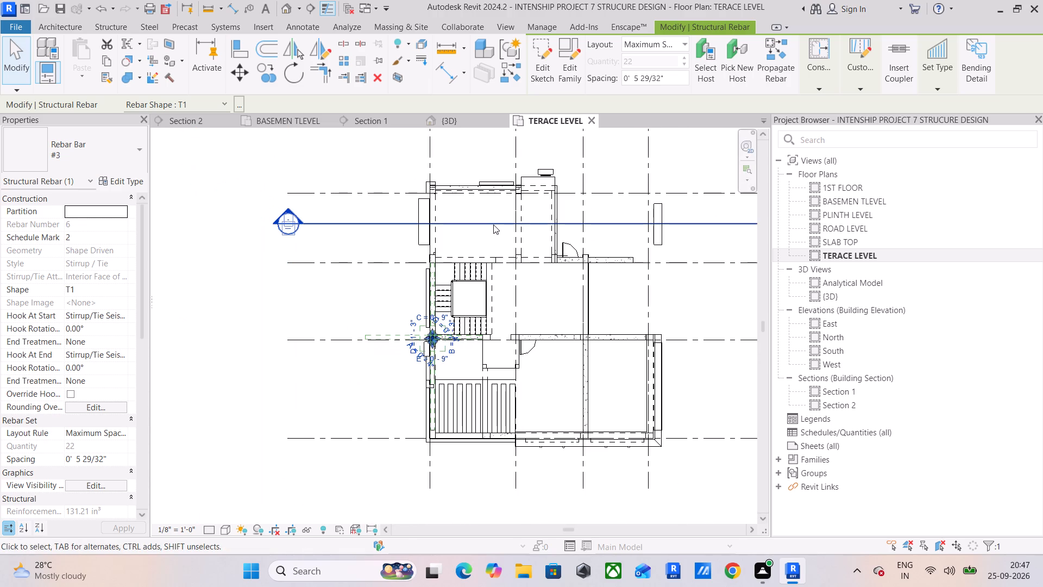
scroll(493, 224, "down", 4)
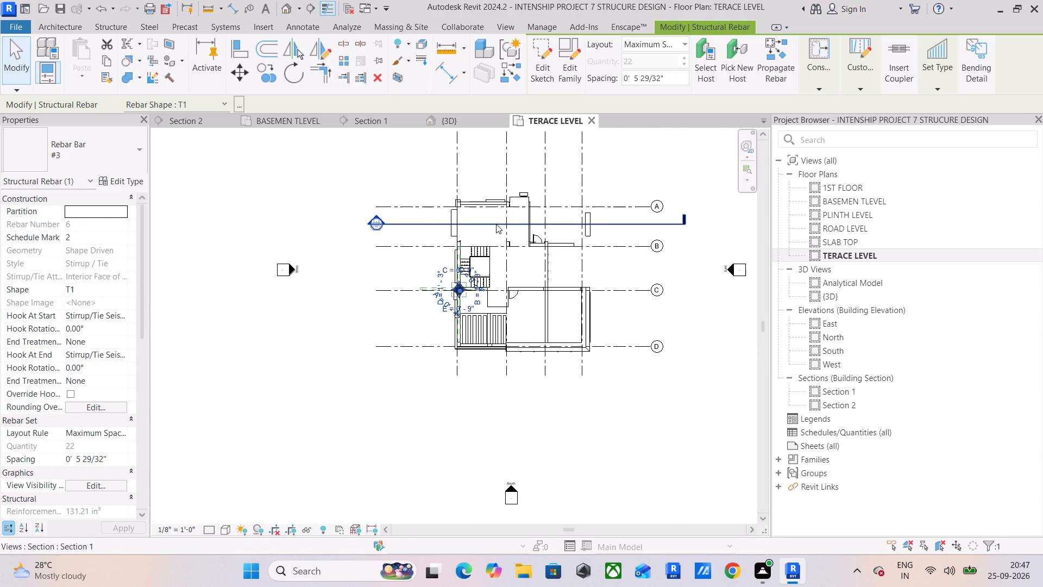
Move the Section 1 line from between grids A and B to between grids C and D, just past grid C.
left_click(498, 221)
left_click_drag(497, 225, 498, 299)
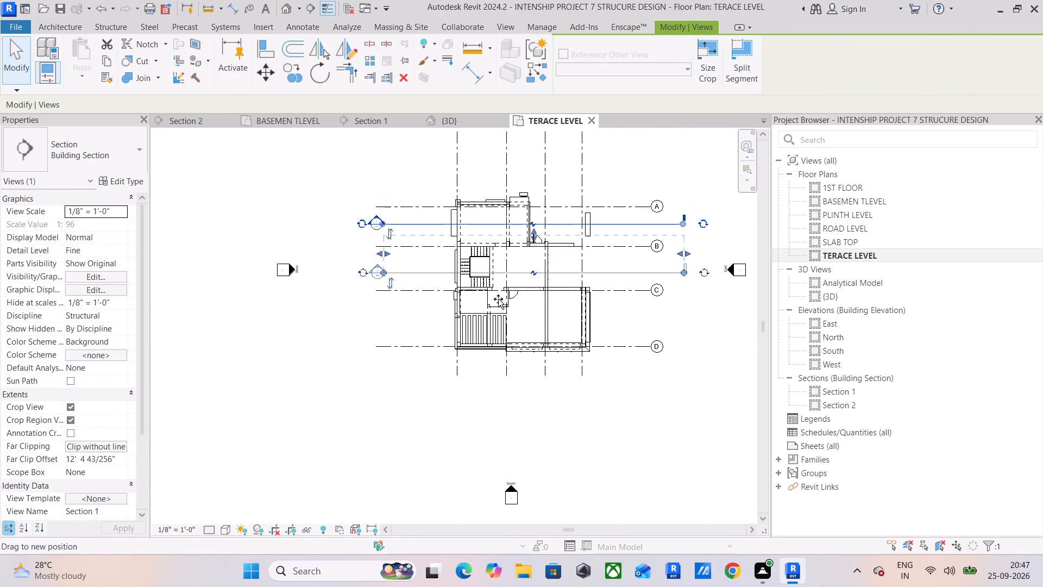
left_click_drag(498, 299, 500, 305)
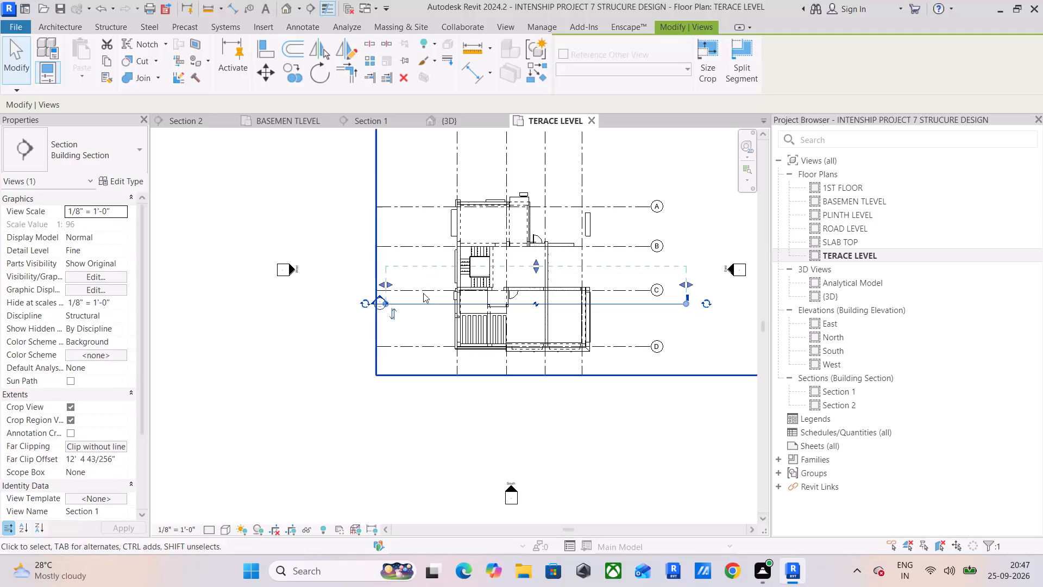
key("Escape")
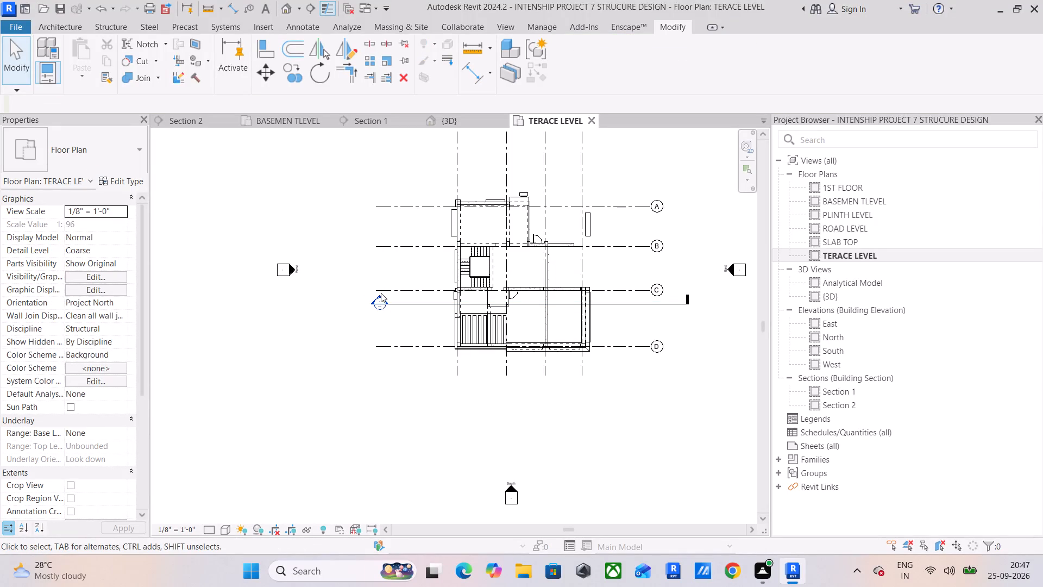
In Section 1, shorten the end column's upper #3 Shape T1 tie set to 21 ties, stopping just above the beam joint.
double_click(381, 293)
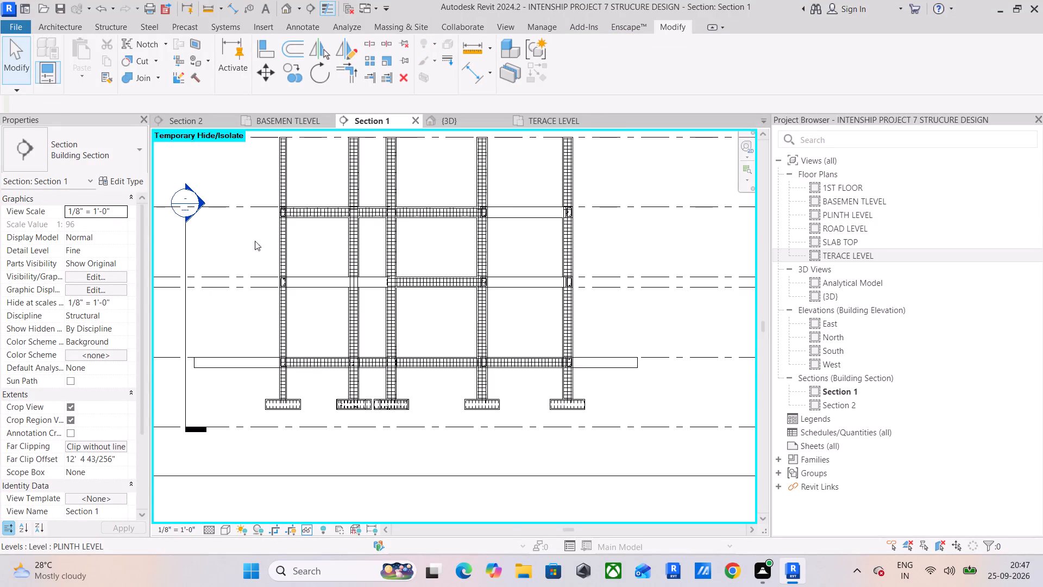
middle_click_drag(267, 224, 315, 338)
scroll(325, 291, "up", 10)
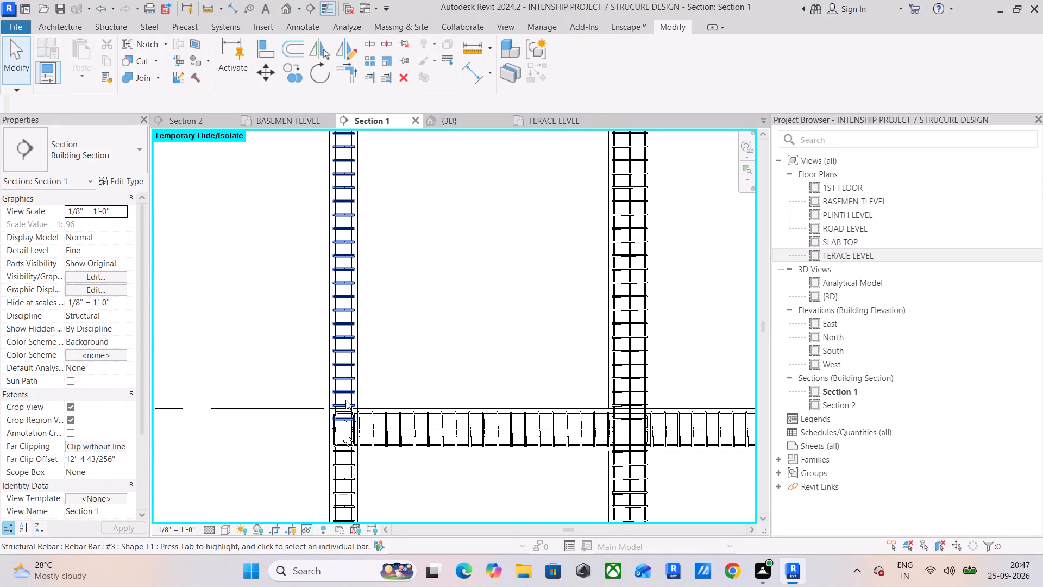
middle_click_drag(345, 400, 347, 318)
scroll(336, 314, "up", 5)
left_click(358, 332)
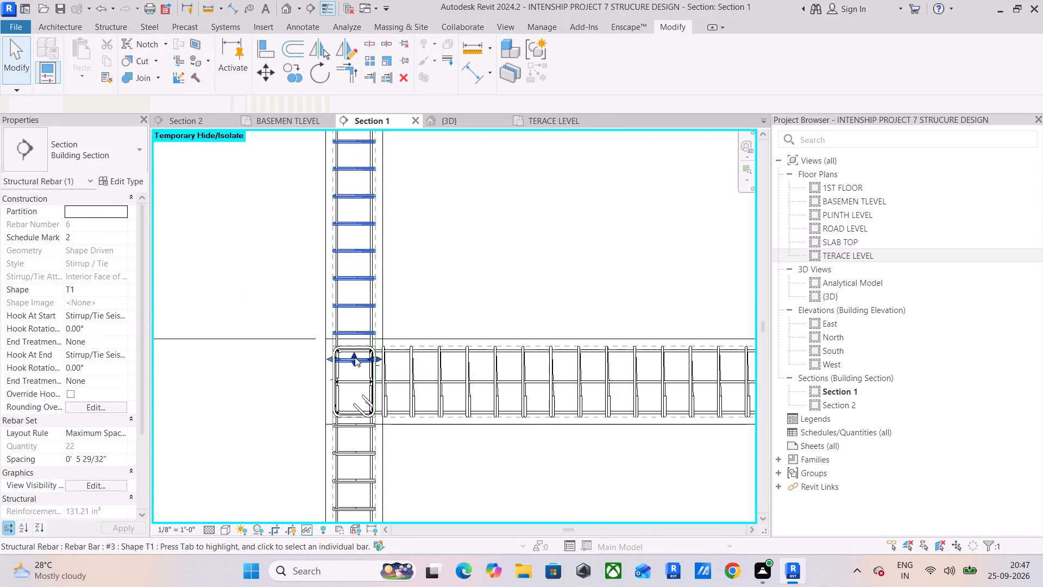
left_click_drag(354, 354, 353, 332)
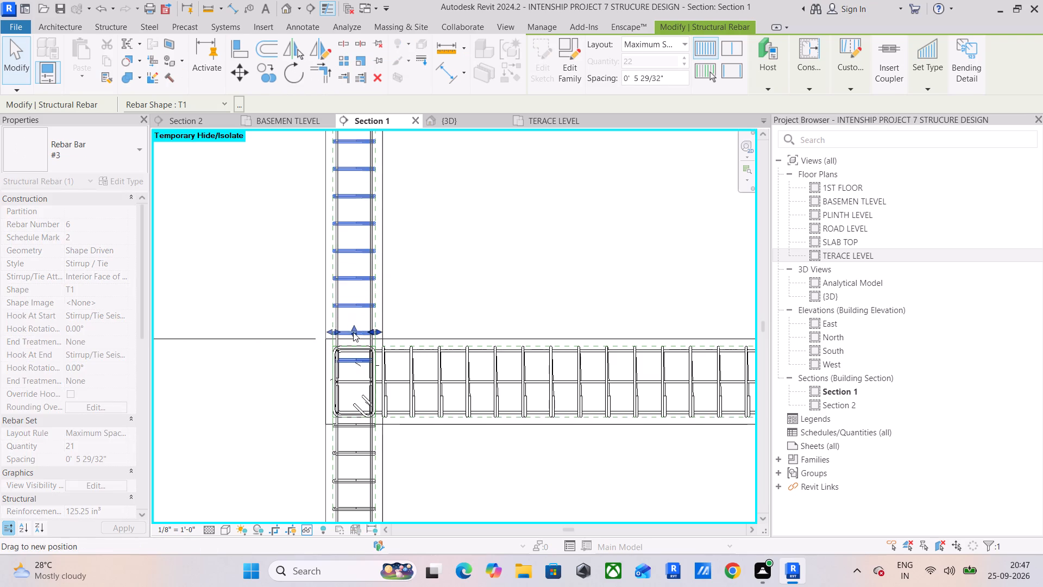
scroll(385, 318, "up", 1)
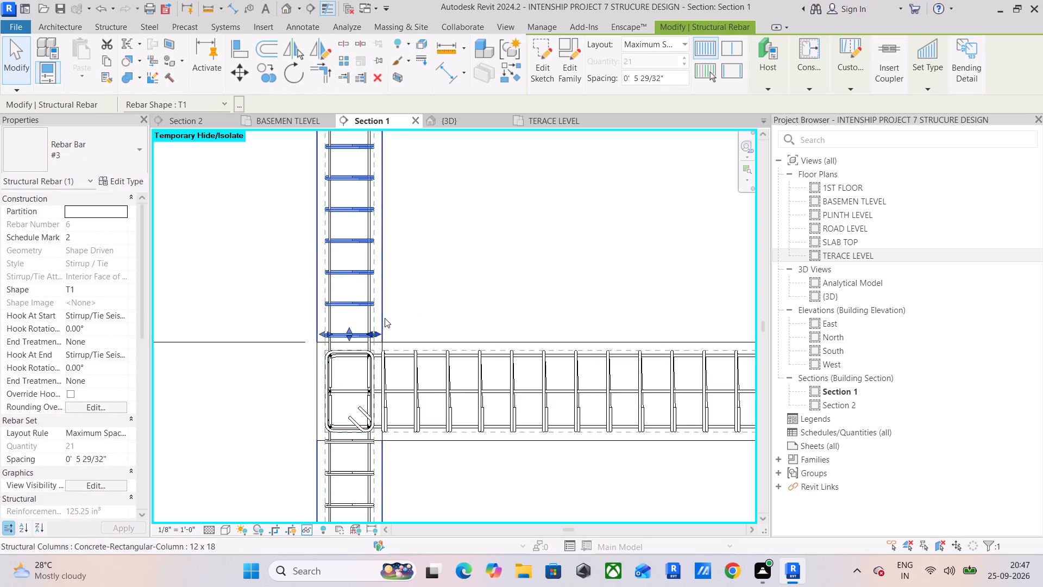
Shorten the upper #3 Shape T1 tie sets in the two neighbouring interior columns by one tie each, clearing the beam joints.
scroll(385, 318, "up", 2)
middle_click_drag(385, 318, 435, 223)
scroll(472, 290, "down", 5)
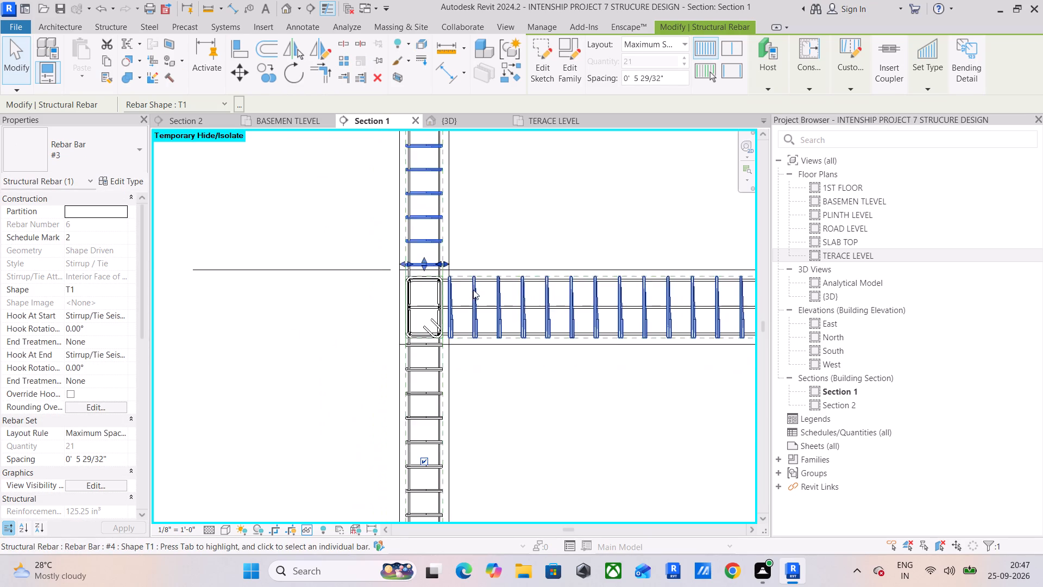
scroll(473, 290, "down", 3)
middle_click_drag(480, 294, 463, 217)
scroll(483, 257, "down", 3)
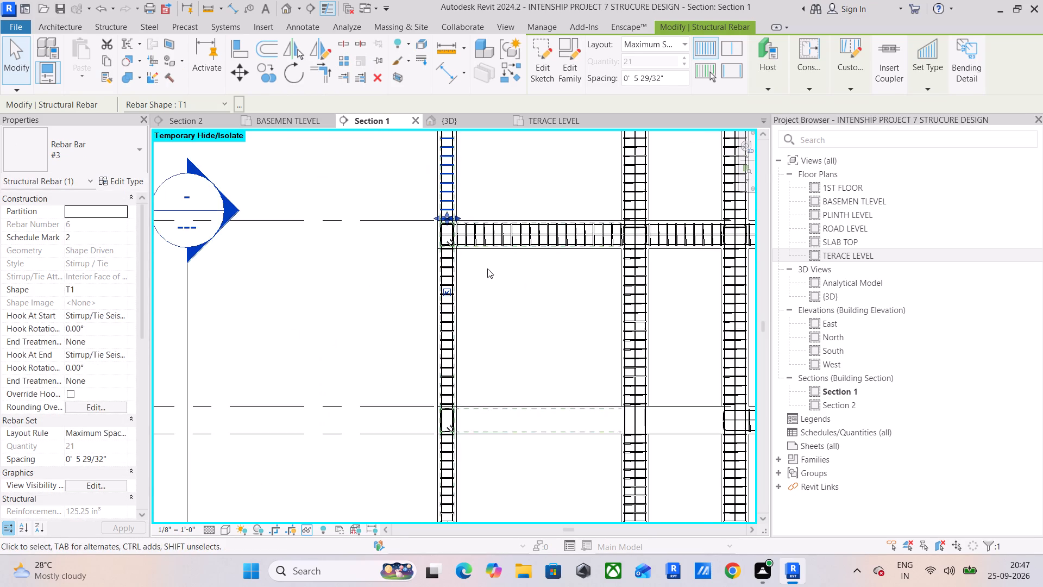
middle_click_drag(487, 268, 473, 179)
middle_click_drag(457, 336, 273, 392)
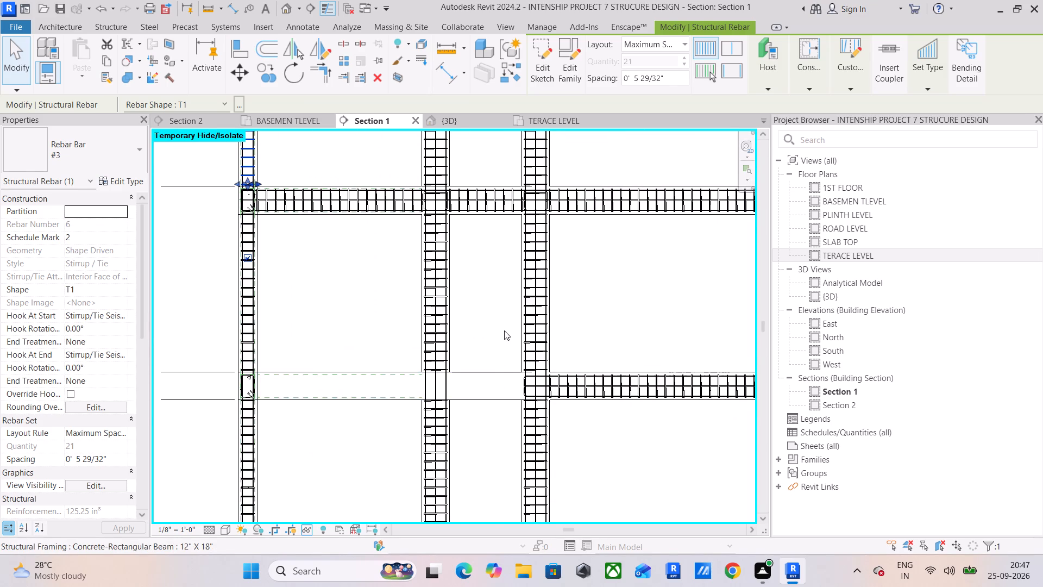
middle_click_drag(500, 336, 447, 398)
scroll(482, 255, "up", 5)
left_click(483, 255)
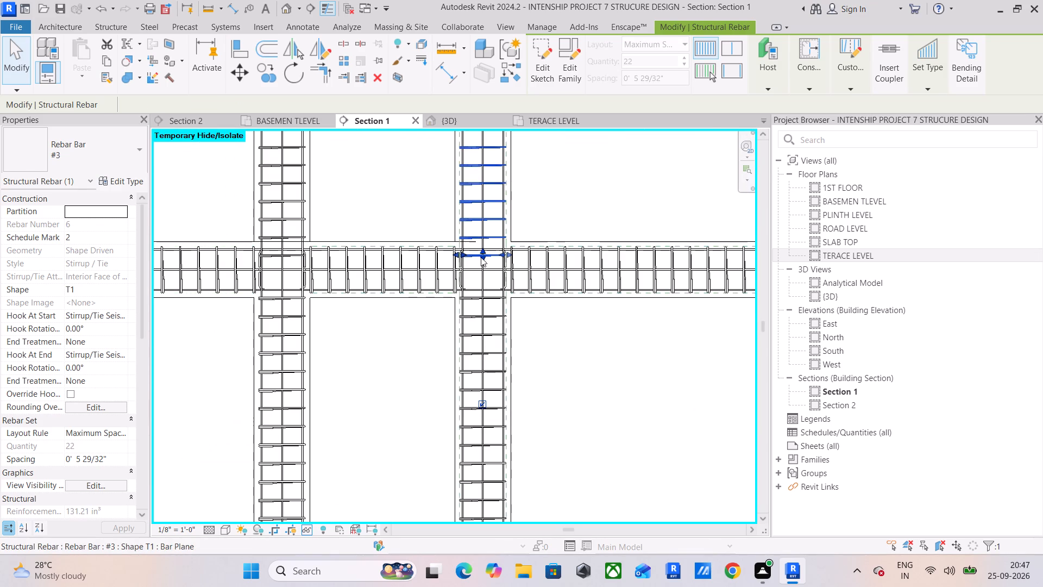
left_click_drag(481, 252, 483, 236)
left_click(563, 199)
left_click(265, 236)
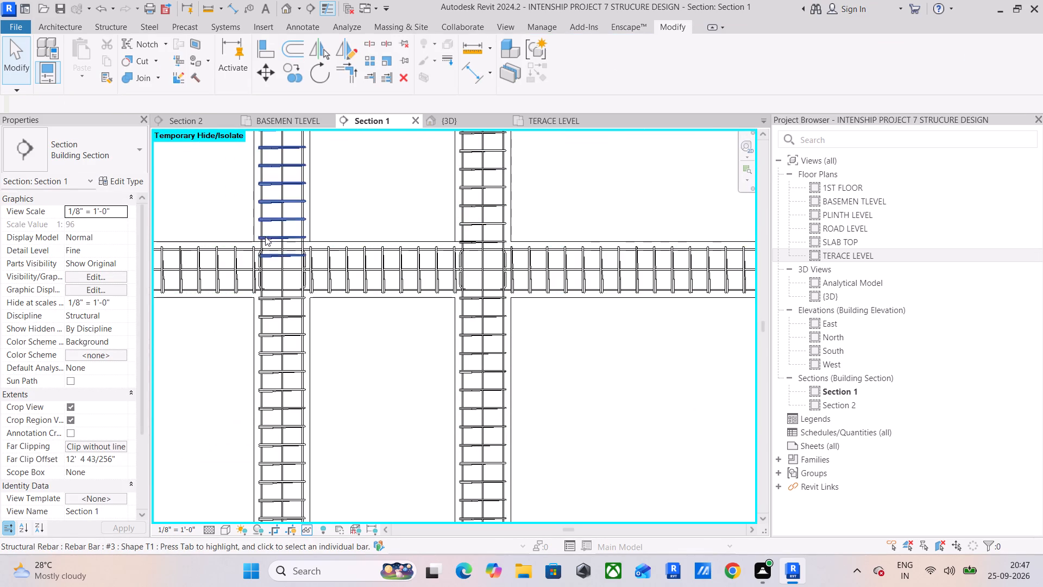
left_click_drag(281, 248, 282, 236)
Shorten the upper #3 Shape T1 tie sets in the next two columns along Section 1 to 21 ties each, clearing the beam joints.
scroll(396, 255, "down", 5)
middle_click_drag(450, 249, 266, 288)
scroll(467, 274, "up", 5)
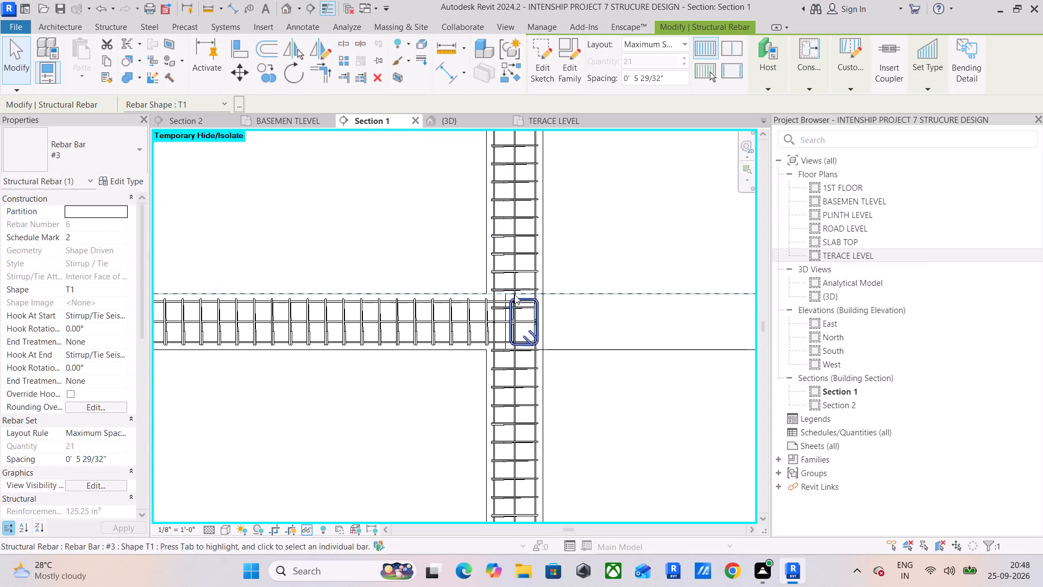
left_click(500, 307)
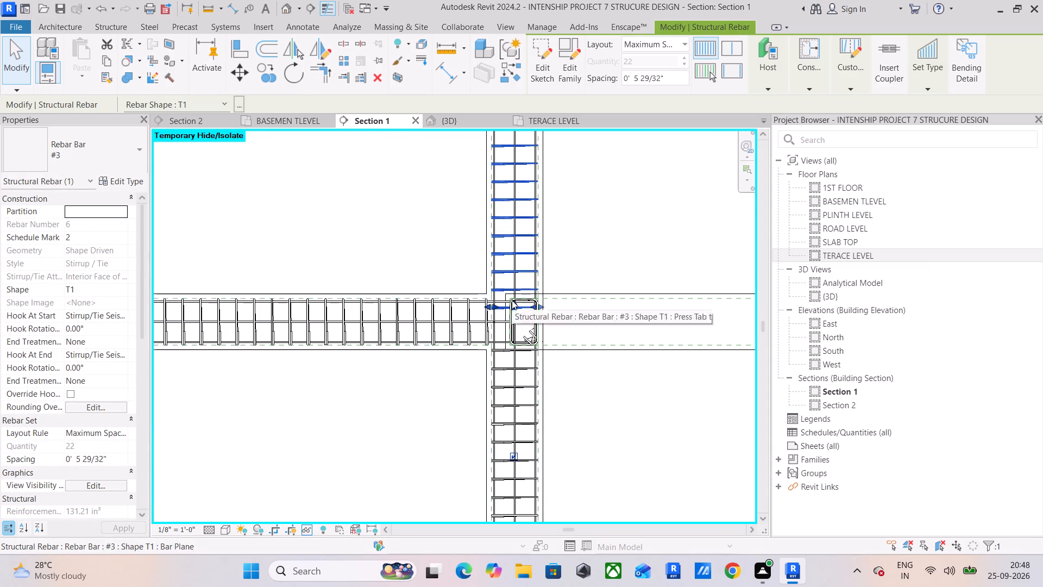
left_click_drag(512, 300, 512, 291)
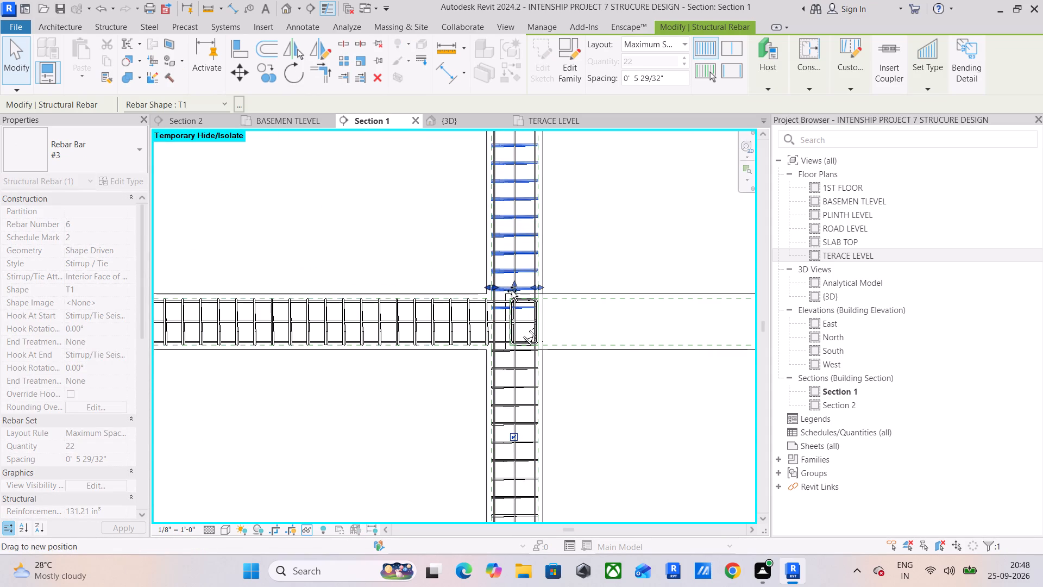
left_click_drag(512, 291, 514, 291)
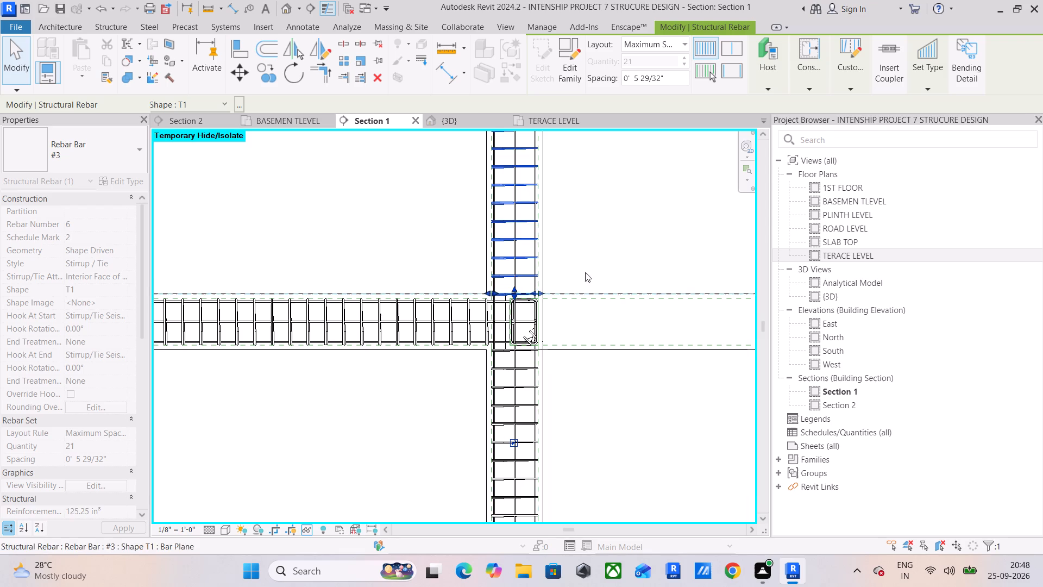
middle_click_drag(596, 266, 410, 289)
middle_click_drag(562, 304, 274, 307)
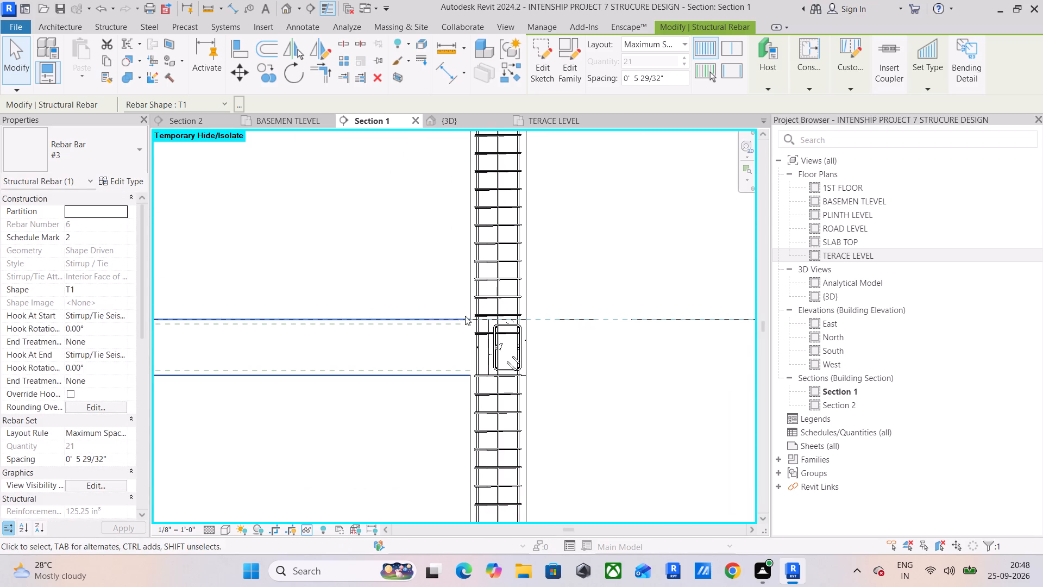
left_click(478, 316)
left_click_drag(495, 329, 495, 312)
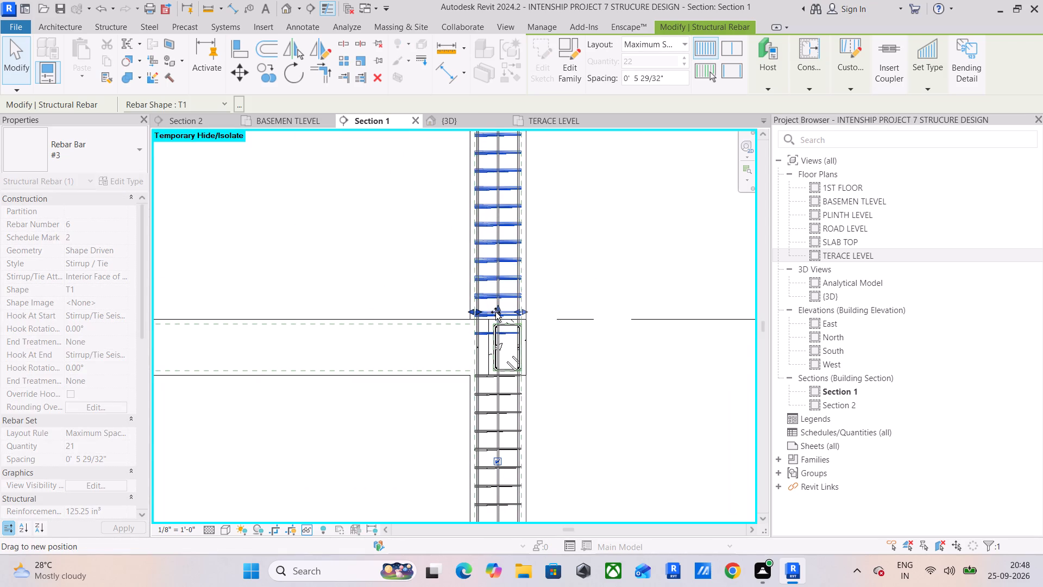
left_click_drag(495, 312, 495, 314)
left_click(589, 277)
Look over the lower storeys in Section 1, checking the column ties at the joints and the beams' reinforcement.
scroll(575, 289, "up", 1)
middle_click_drag(575, 289, 561, 211)
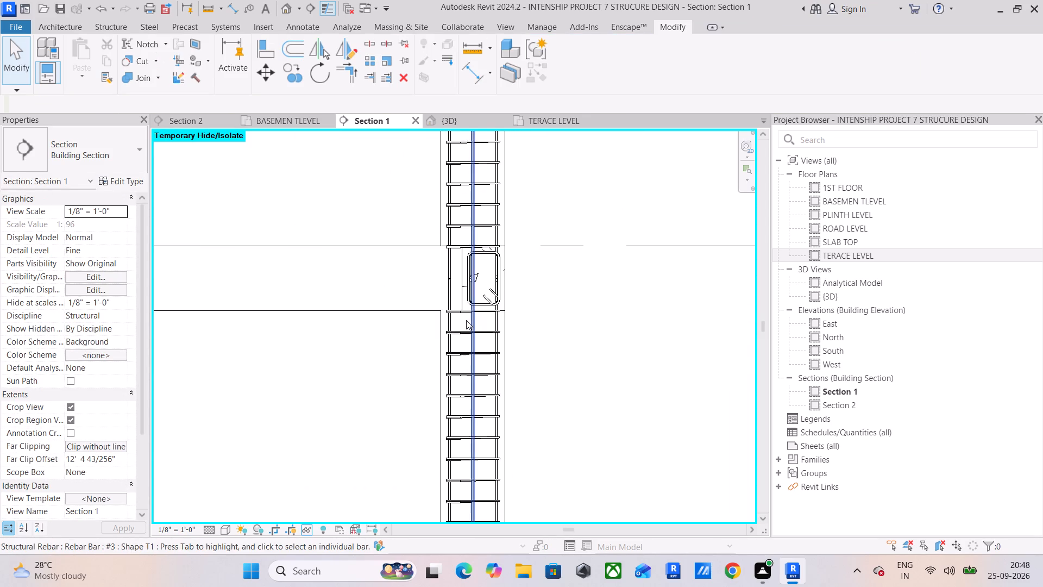
scroll(464, 314, "down", 6)
middle_click_drag(469, 315, 525, 239)
scroll(526, 236, "up", 1)
middle_click_drag(537, 333, 549, 310)
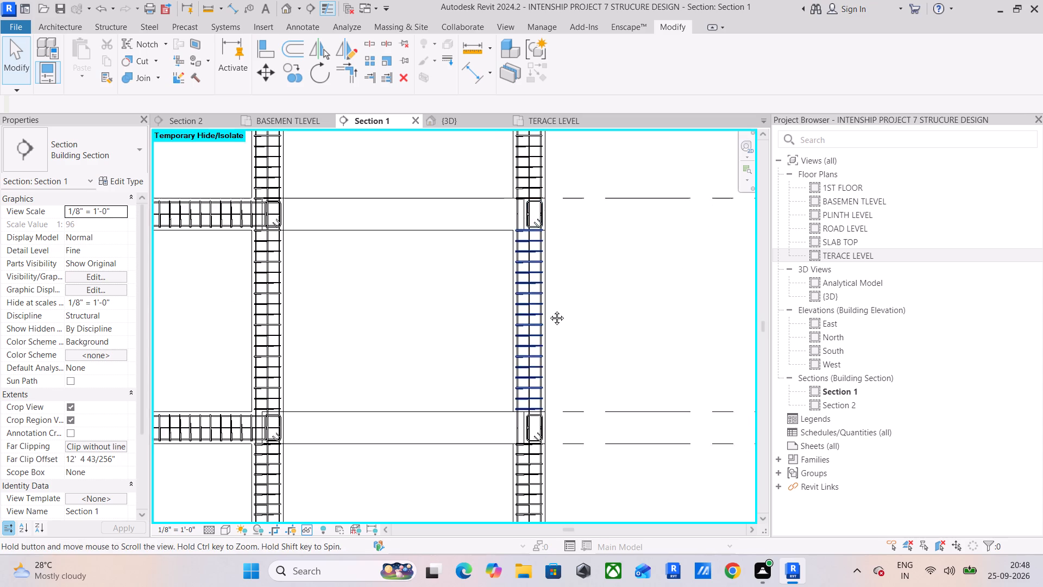
middle_click_drag(549, 310, 573, 265)
middle_click_drag(328, 338, 466, 303)
scroll(355, 292, "down", 2)
middle_click_drag(365, 299, 526, 303)
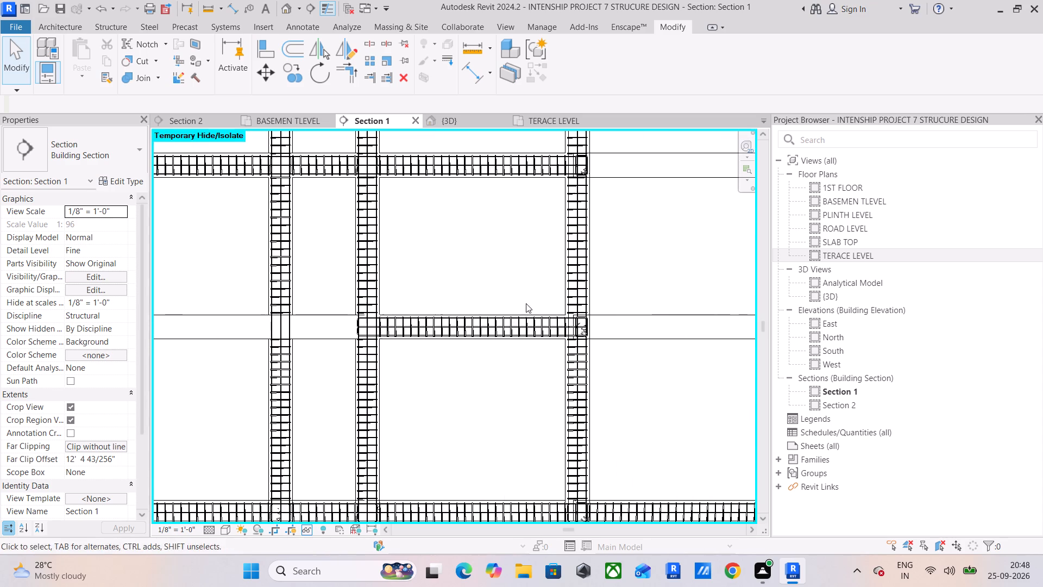
middle_click_drag(298, 307, 499, 309)
middle_click_drag(615, 327, 424, 327)
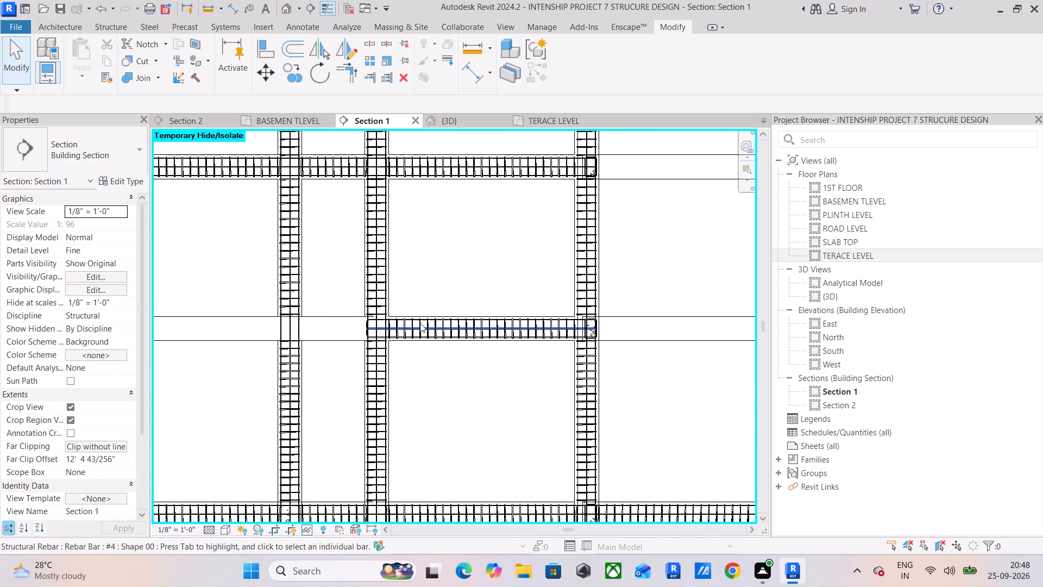
Propagate the rebar of the reinforced 12" x 18" middle-storey beam to the two unreinforced beams in the same row, aligned by host.
scroll(422, 320, "up", 4)
left_click(430, 311)
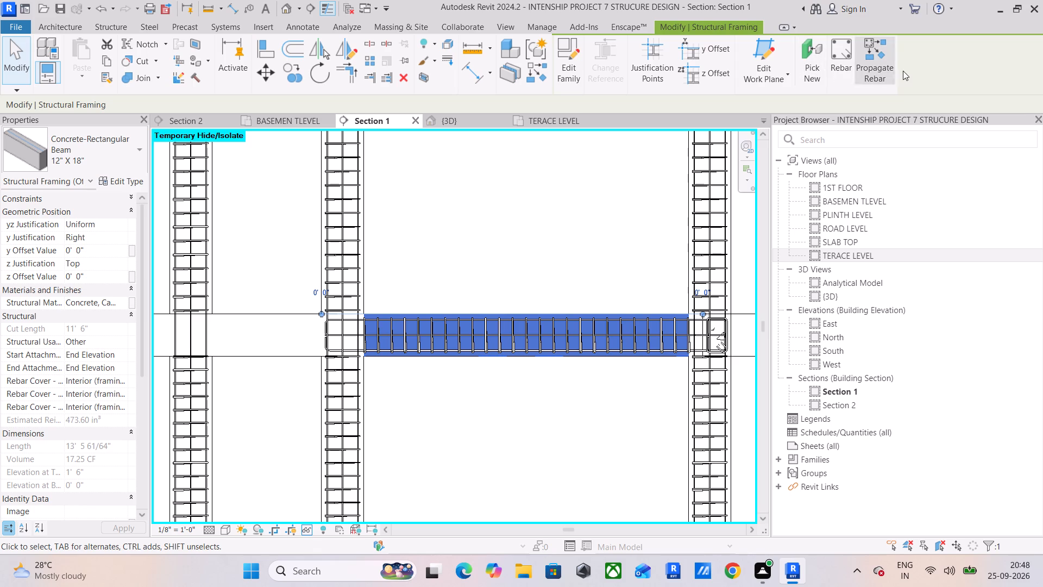
left_click(881, 67)
scroll(286, 310, "up", 1)
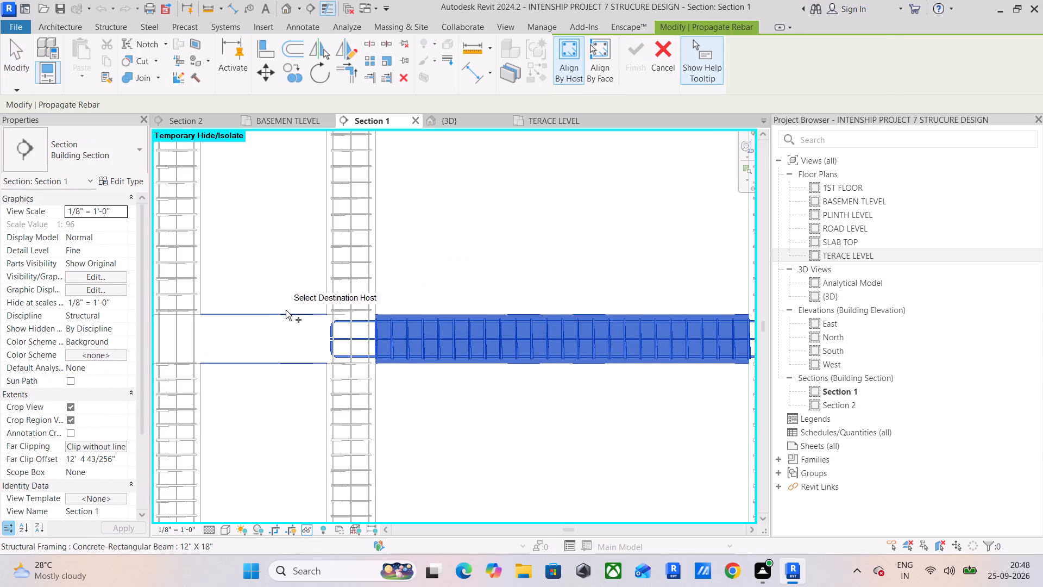
left_click(284, 315)
middle_click_drag(288, 317, 608, 312)
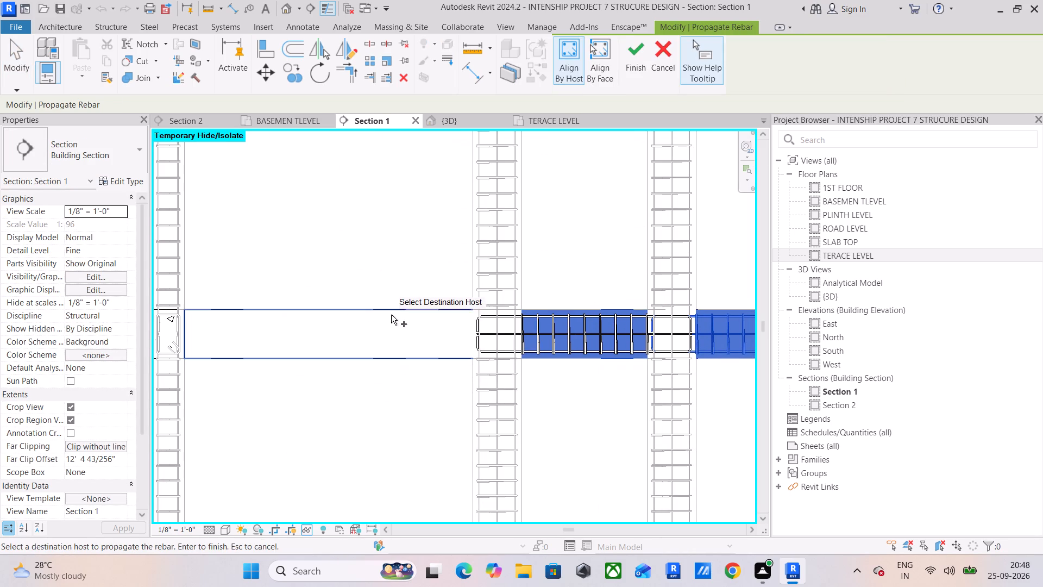
left_click(392, 314)
scroll(375, 322, "down", 2)
middle_click_drag(380, 322, 483, 323)
middle_click_drag(293, 324, 342, 326)
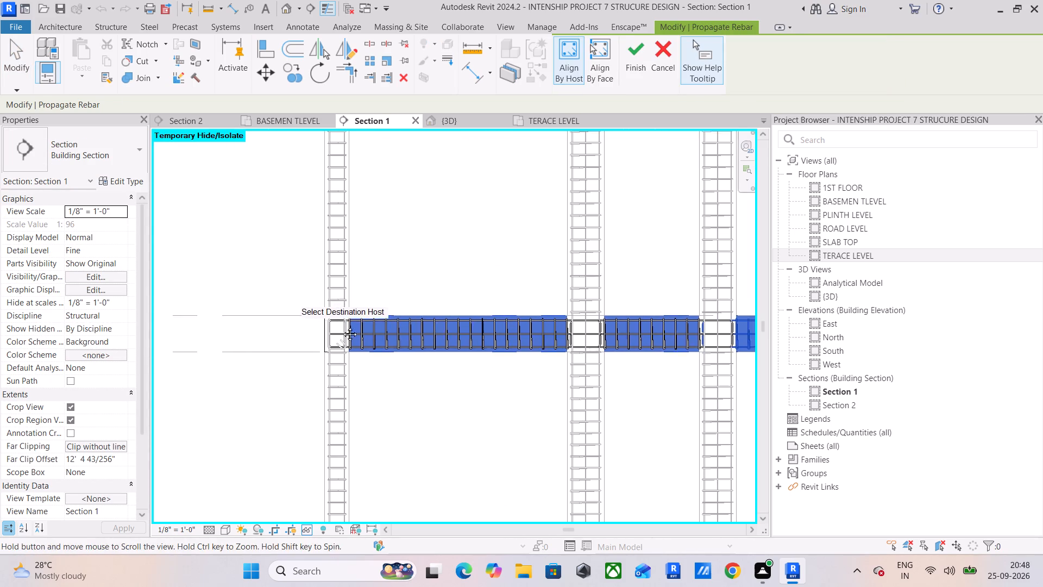
middle_click_drag(342, 326, 431, 320)
middle_click_drag(423, 326, 319, 326)
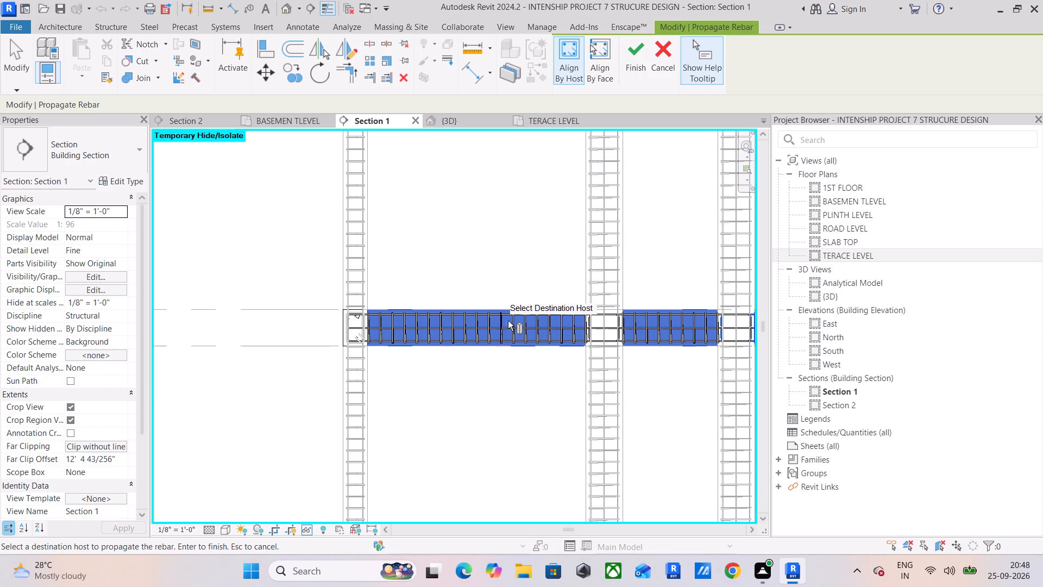
left_click(634, 58)
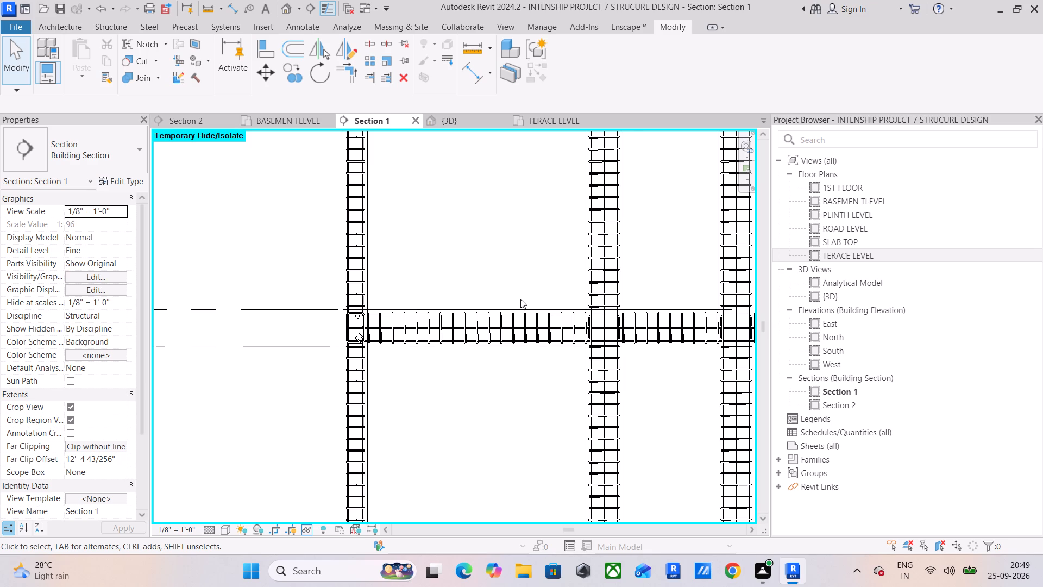
Examine the propagated stirrups and longitudinal bars along the beam row and at its column joints in Section 1.
scroll(366, 286, "up", 5)
middle_click_drag(391, 329, 391, 280)
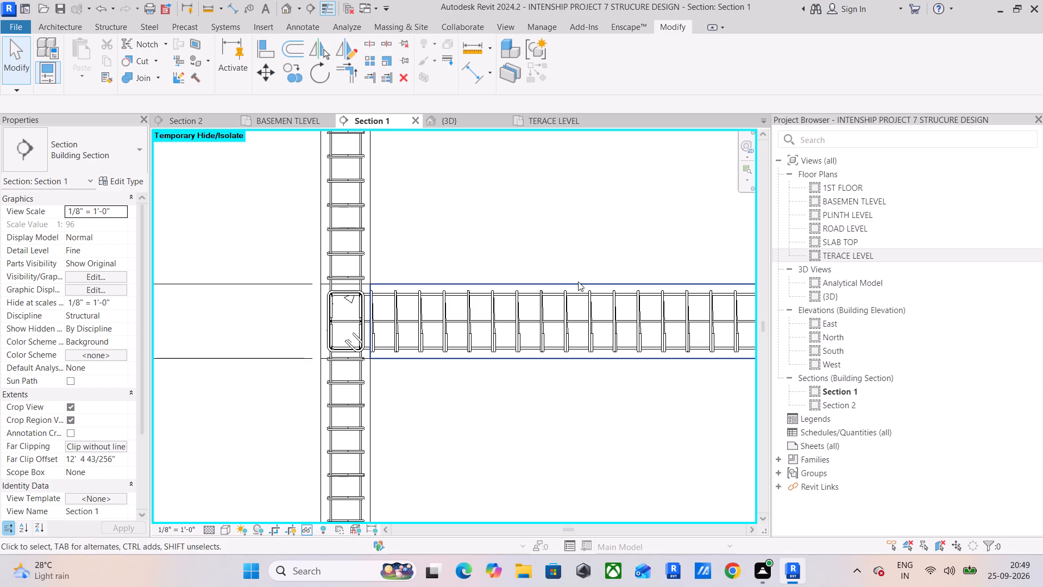
middle_click_drag(617, 273, 469, 263)
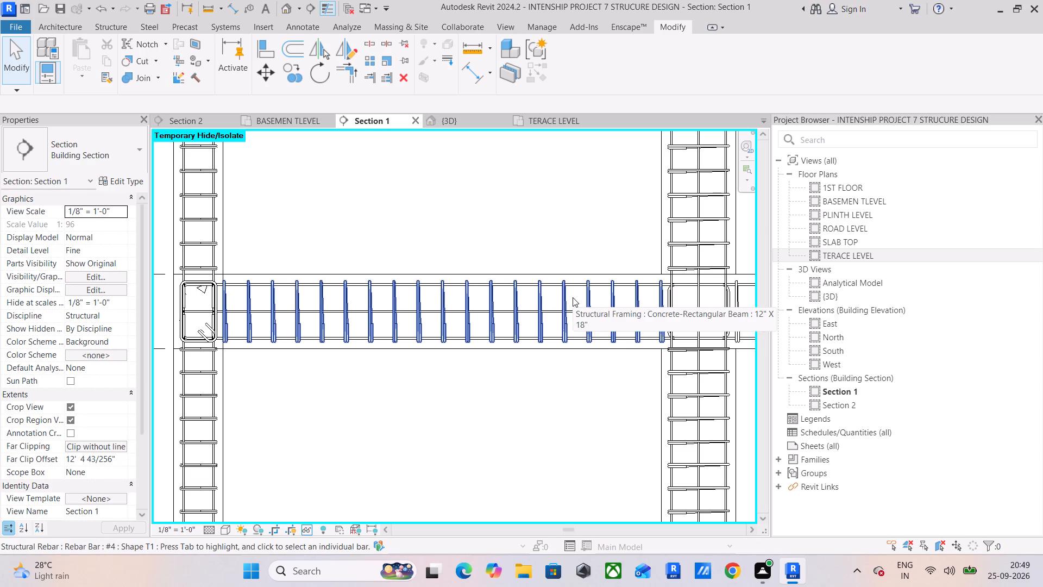
middle_click_drag(620, 304, 375, 286)
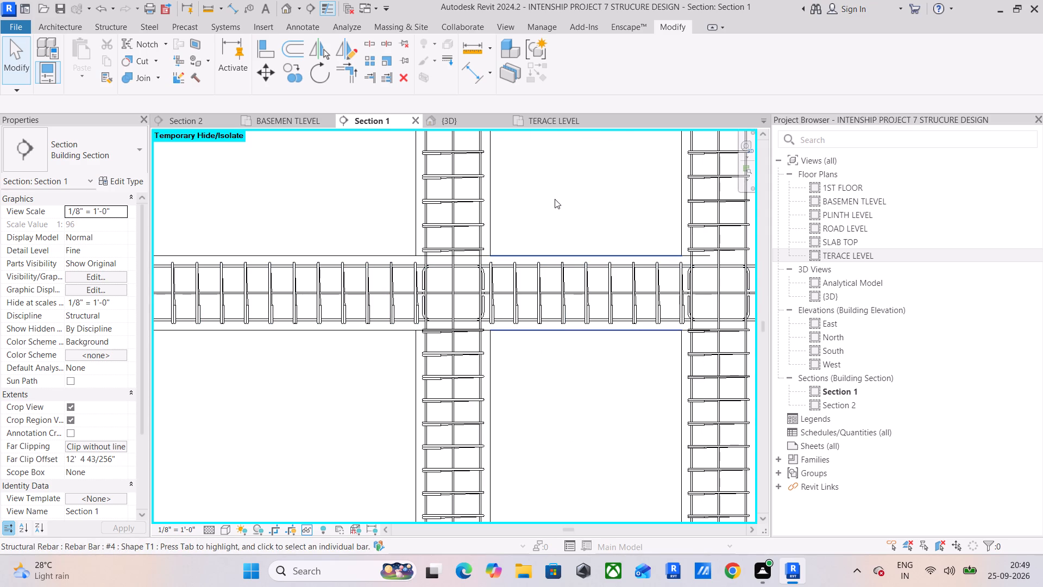
scroll(604, 296, "down", 4)
middle_click_drag(641, 293, 448, 307)
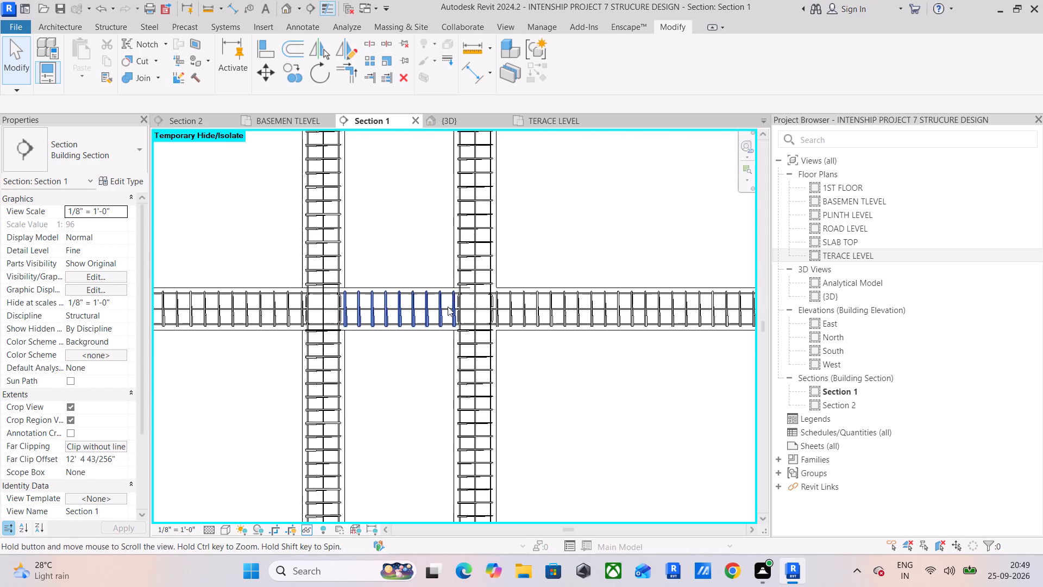
middle_click_drag(448, 307, 447, 308)
scroll(472, 298, "down", 6)
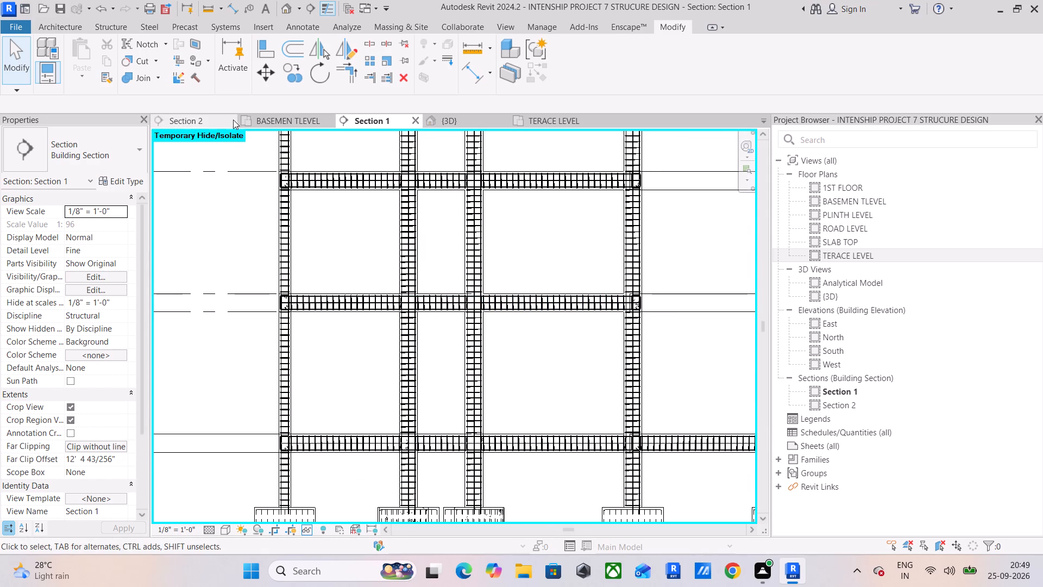
In the {3D} view, select the entire structure and list its related warnings.
left_click(454, 121)
scroll(517, 245, "down", 5)
middle_click_drag(517, 245, 578, 239)
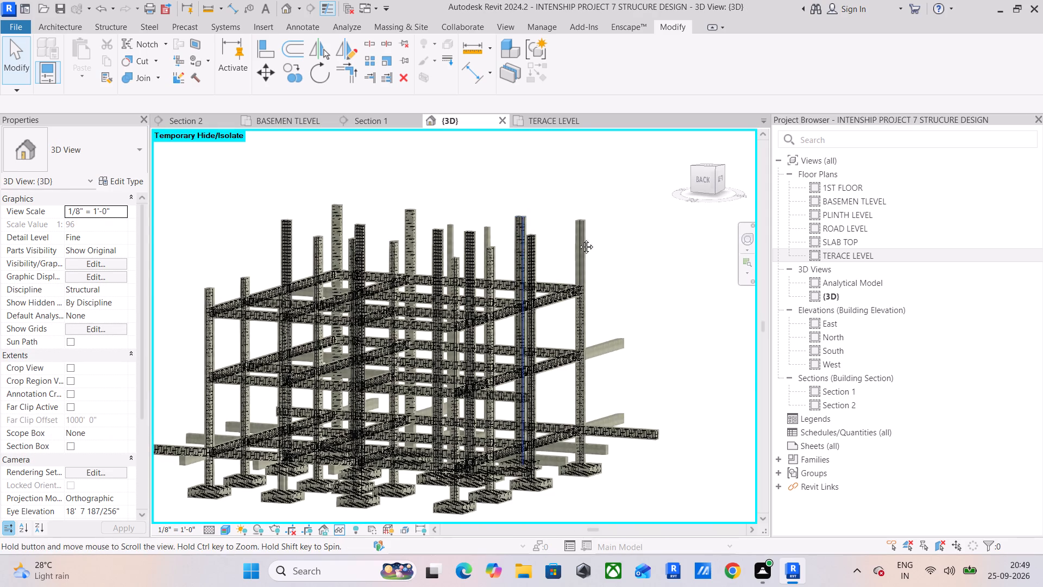
middle_click_drag(578, 239, 583, 237)
scroll(579, 237, "down", 3)
left_click_drag(317, 191, 442, 317)
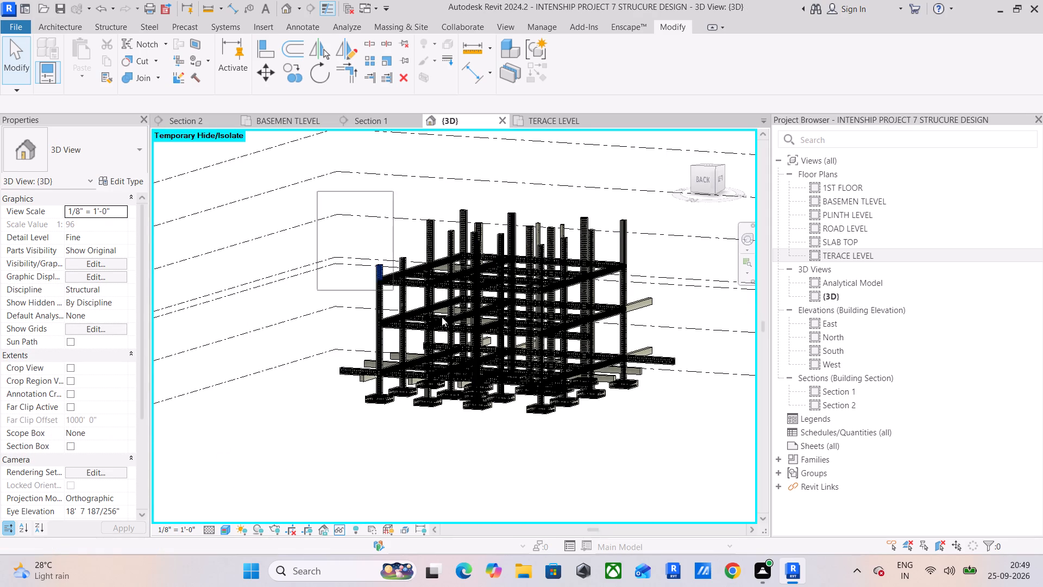
left_click_drag(442, 317, 705, 447)
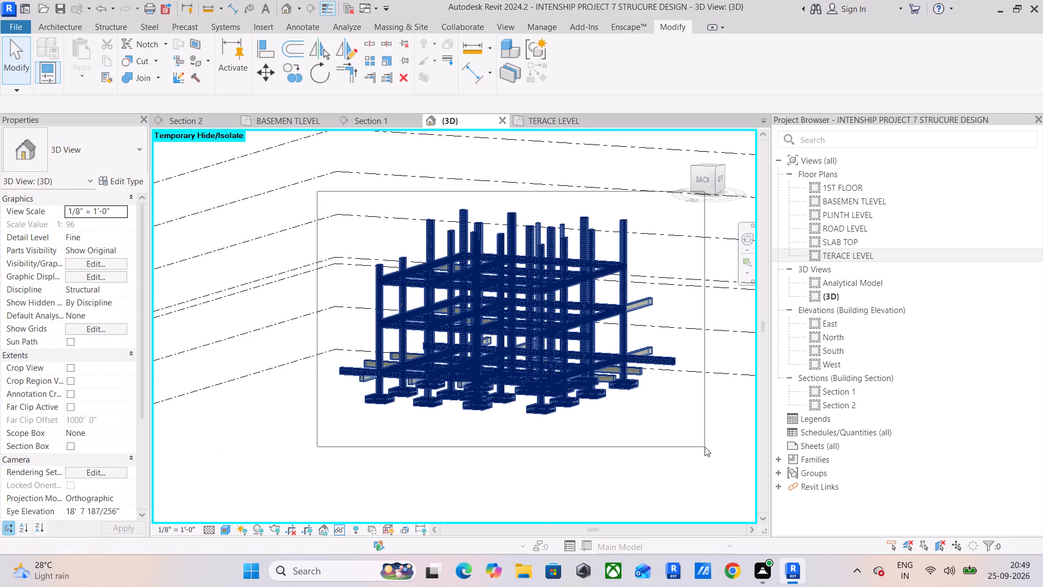
left_click(570, 73)
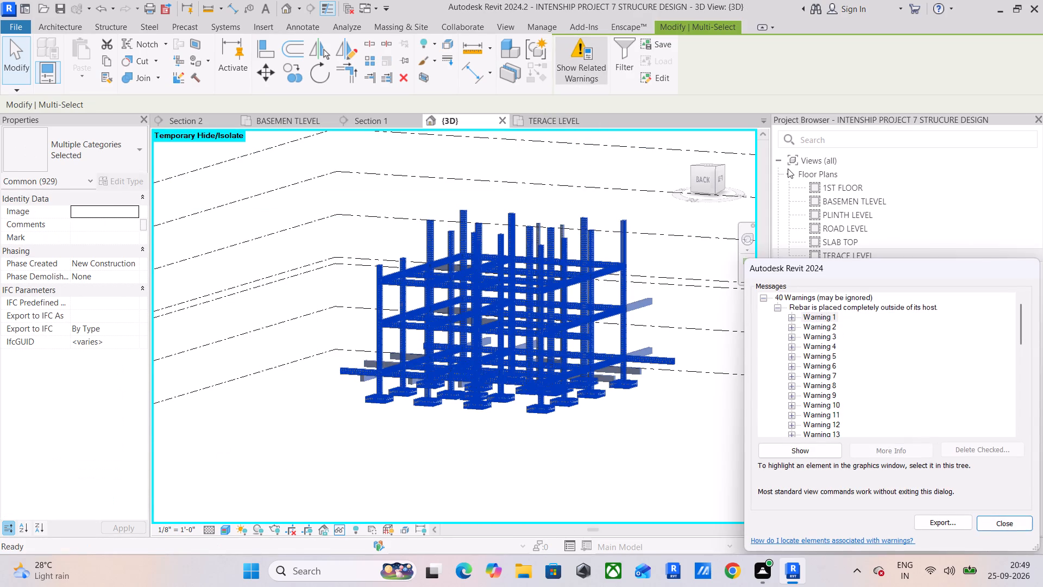
Locate the #4 Shape 02 rebar from Warning 1, flagged as outside its host, in the 3D model.
left_click(790, 319)
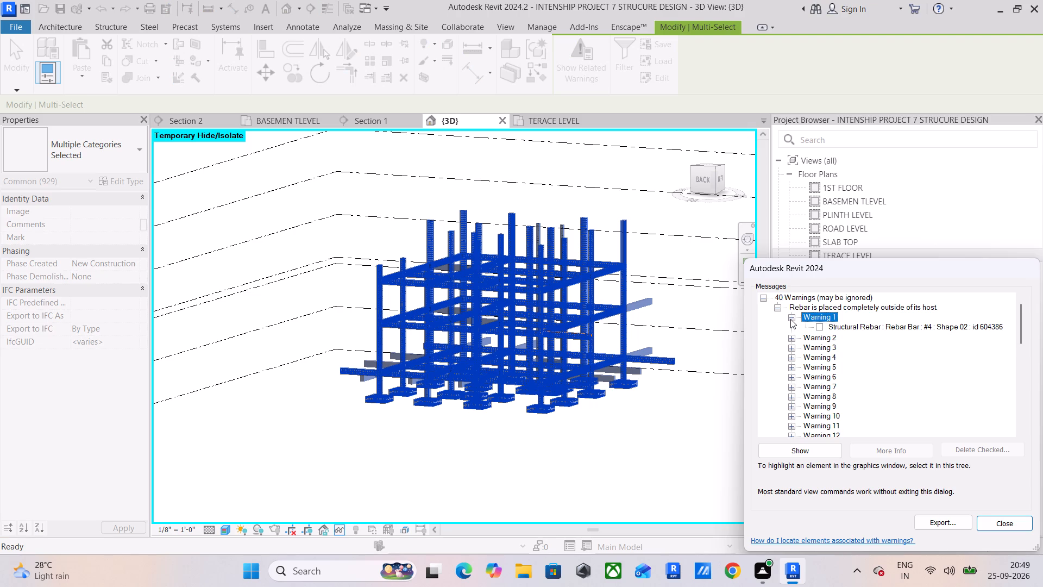
left_click(819, 329)
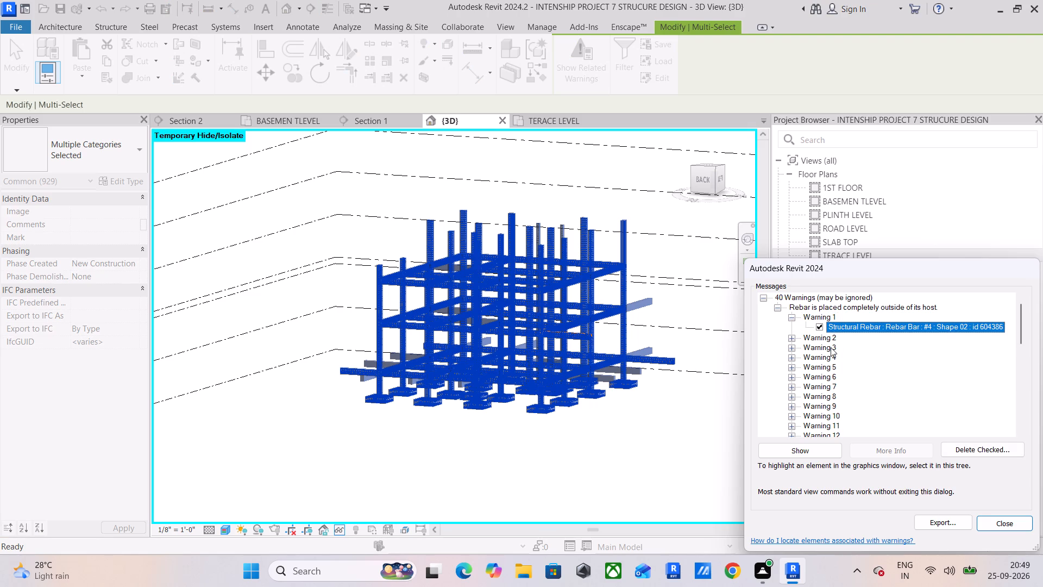
left_click(797, 451)
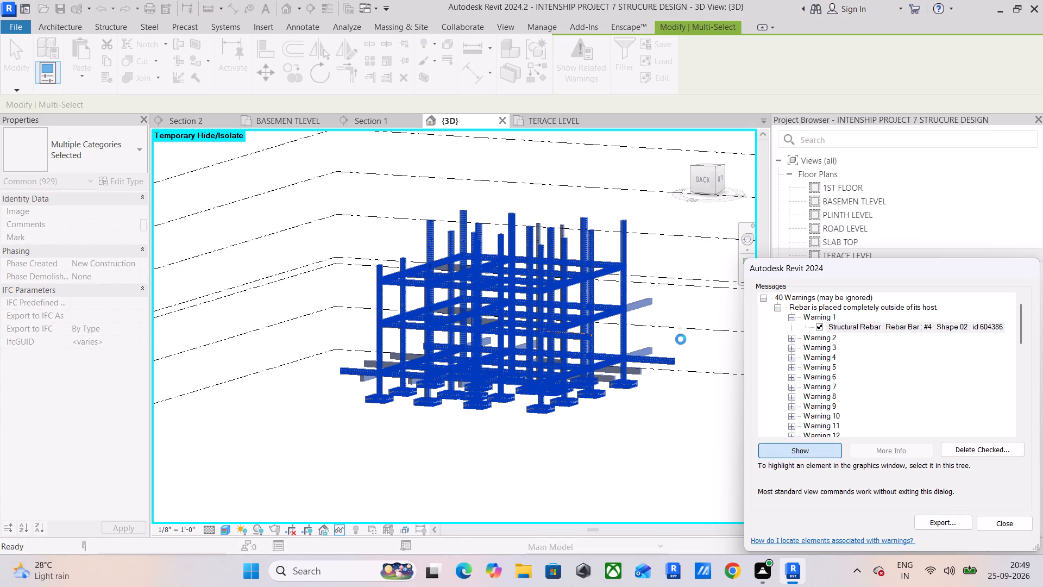
scroll(359, 320, "up", 4)
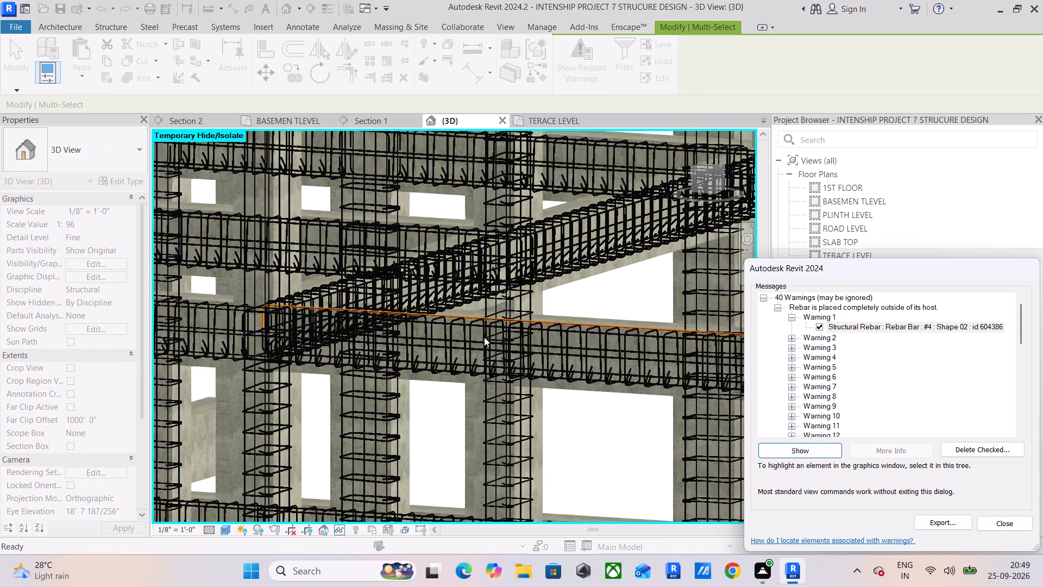
scroll(534, 322, "up", 5)
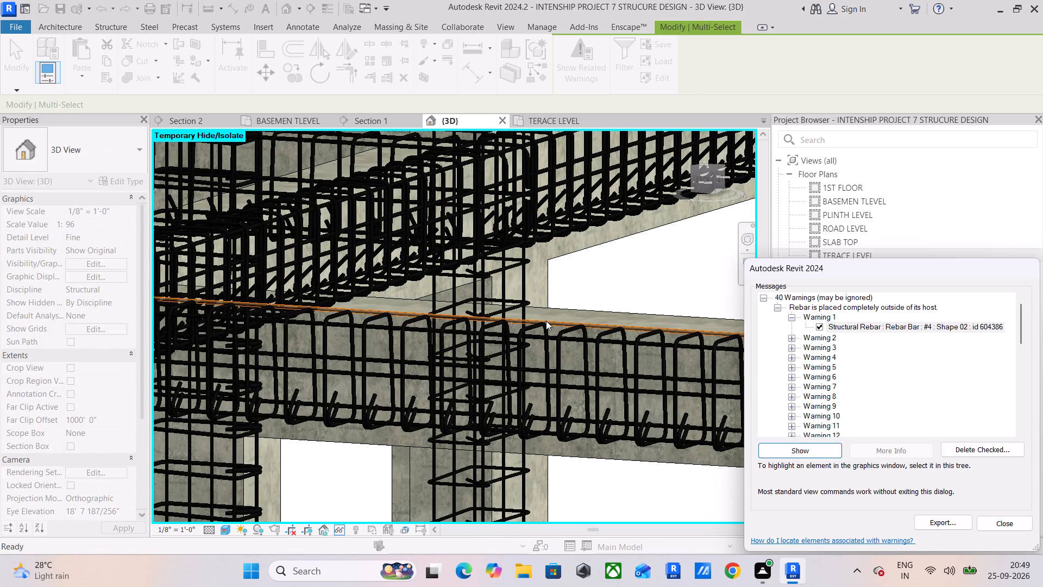
left_click(994, 523)
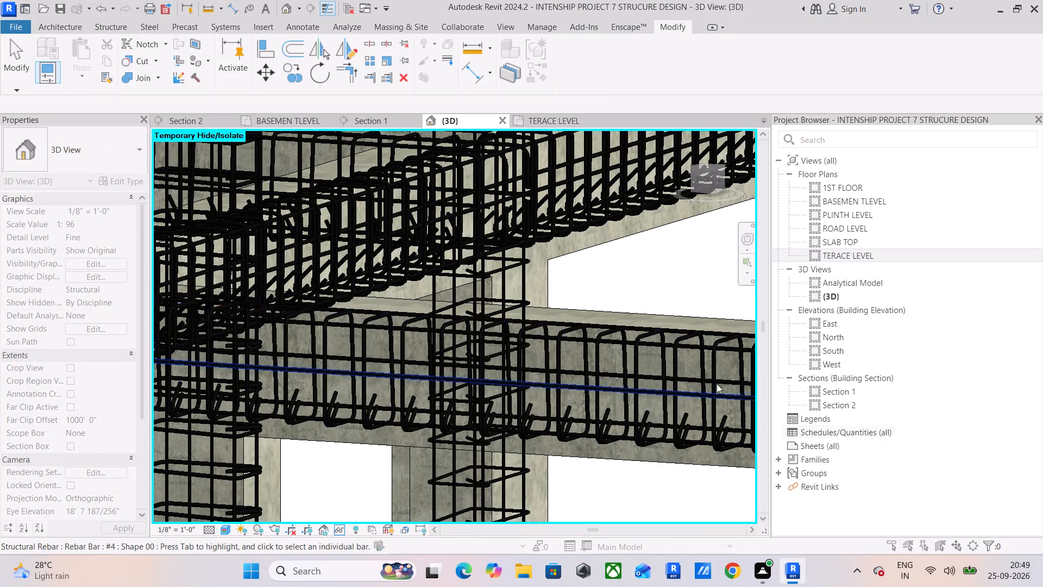
Select the flagged #4 Shape 02 bar in the {3D} view and look for its beam in the BASEMEN TLEVEL and 1ST FLOOR plans.
left_click(636, 329)
scroll(632, 325, "down", 5)
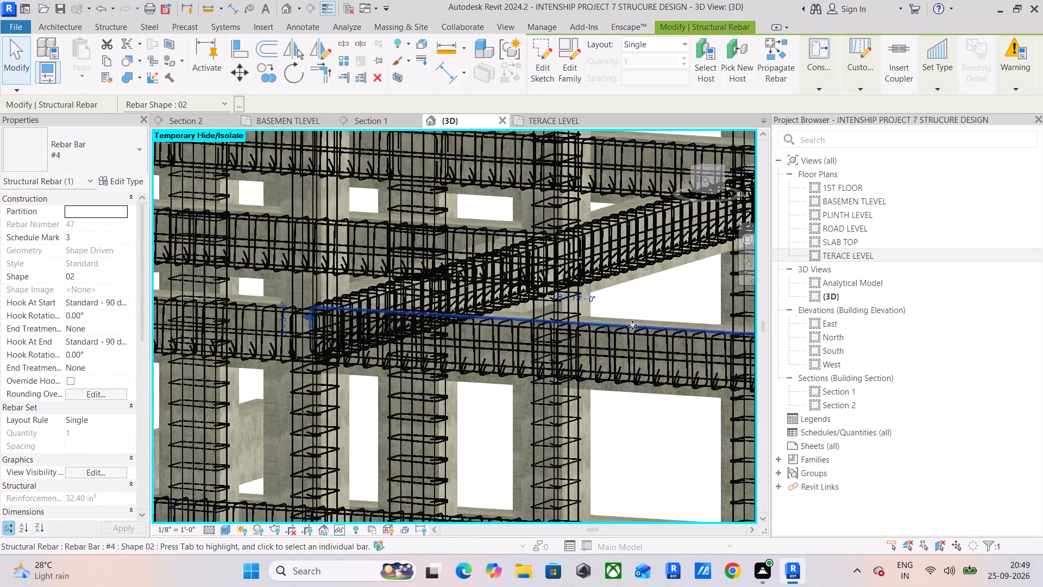
scroll(632, 325, "down", 10)
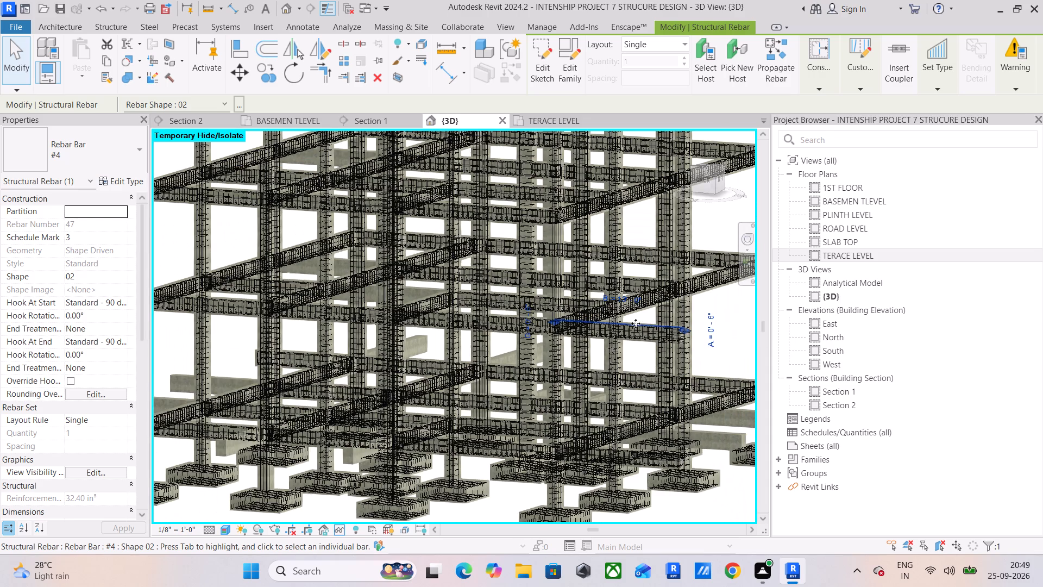
left_click(278, 120)
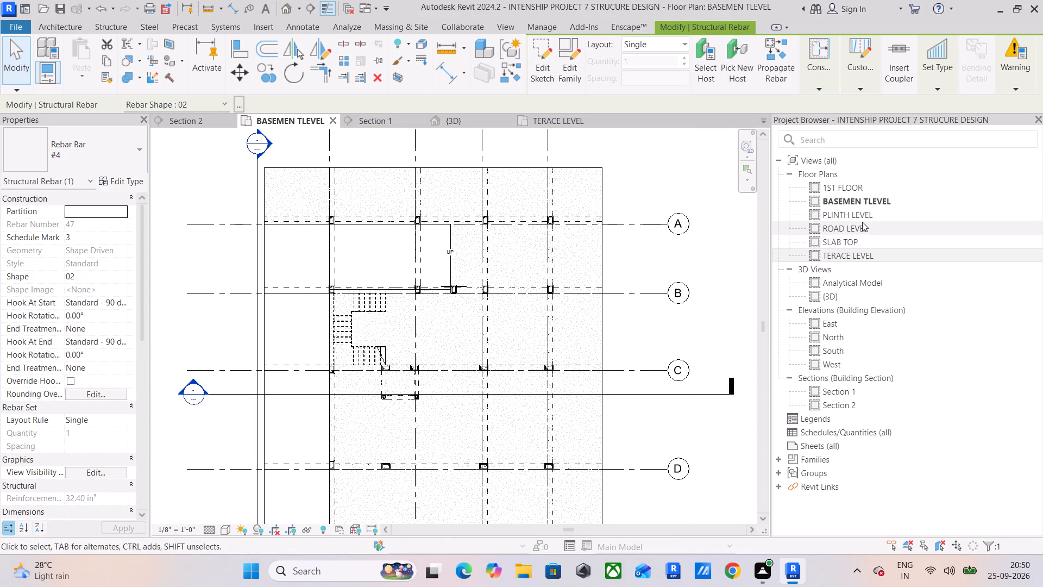
double_click(858, 188)
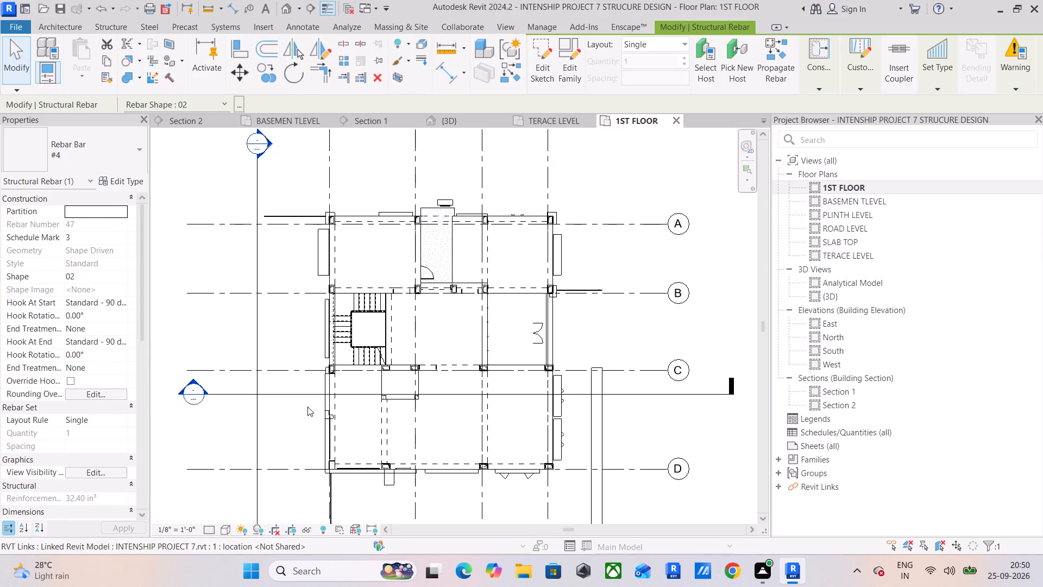
scroll(473, 428, "up", 1)
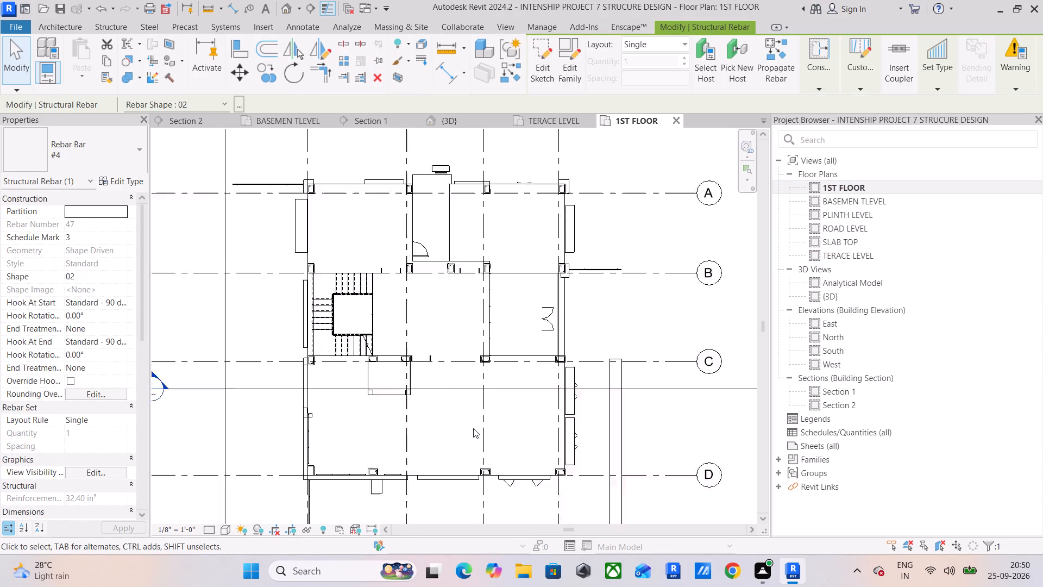
scroll(473, 428, "up", 2)
scroll(473, 428, "down", 4)
left_click(465, 120)
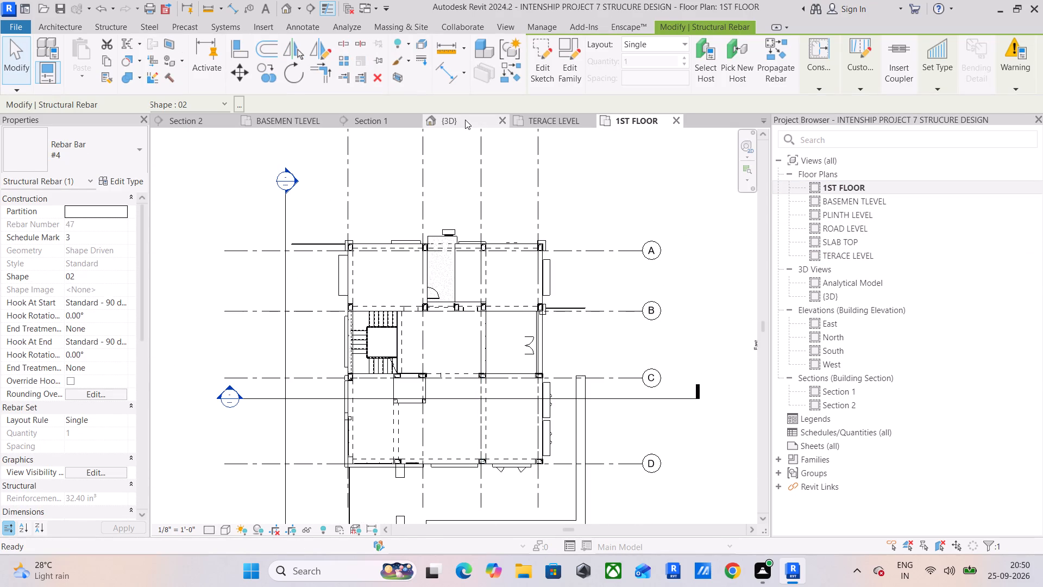
scroll(622, 322, "up", 8)
middle_click_drag(675, 333, 611, 340)
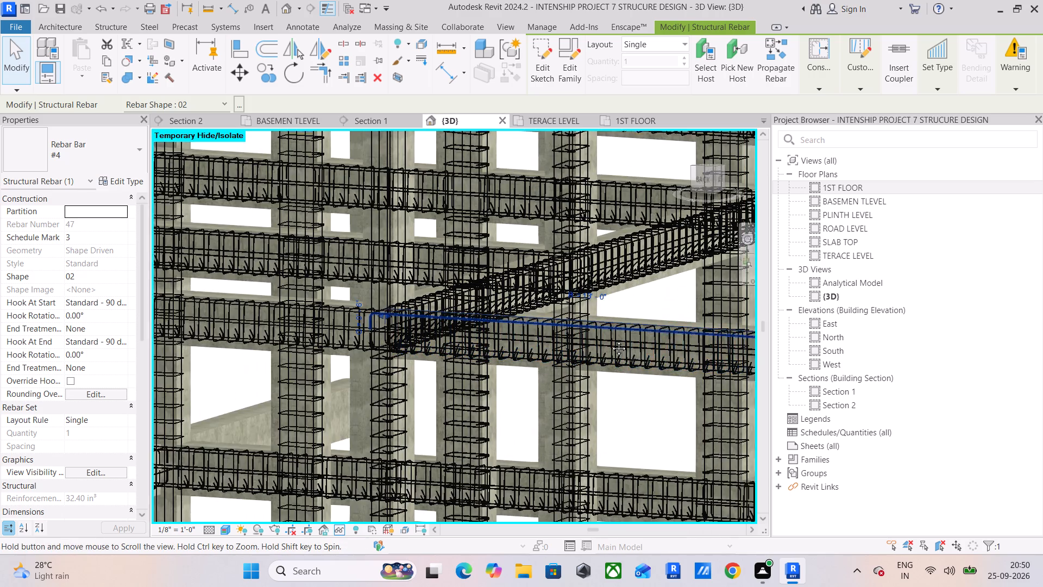
middle_click_drag(611, 340, 466, 333)
scroll(498, 335, "up", 1)
scroll(566, 326, "down", 5)
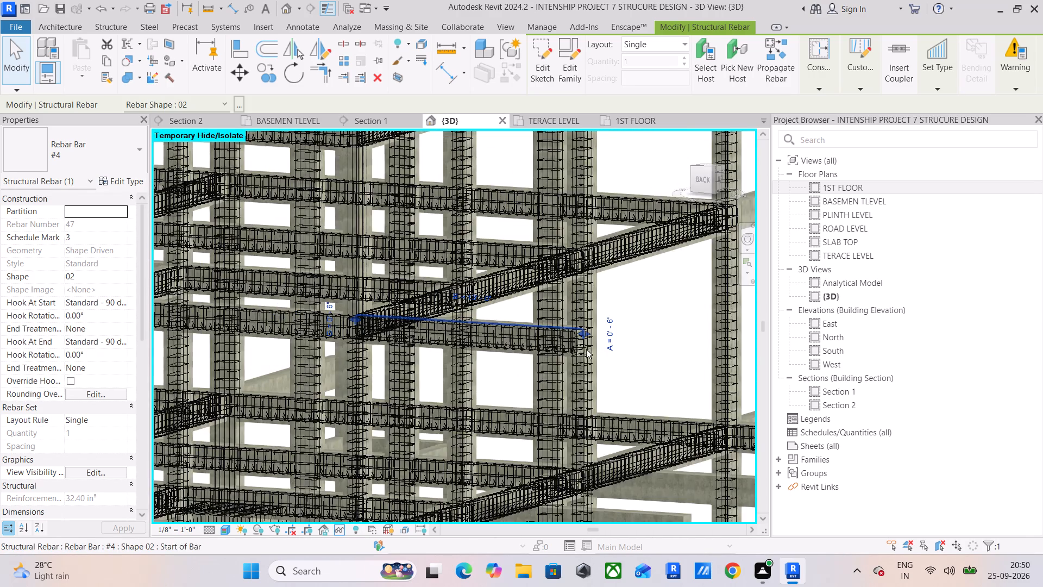
middle_click_drag(593, 391, 599, 234)
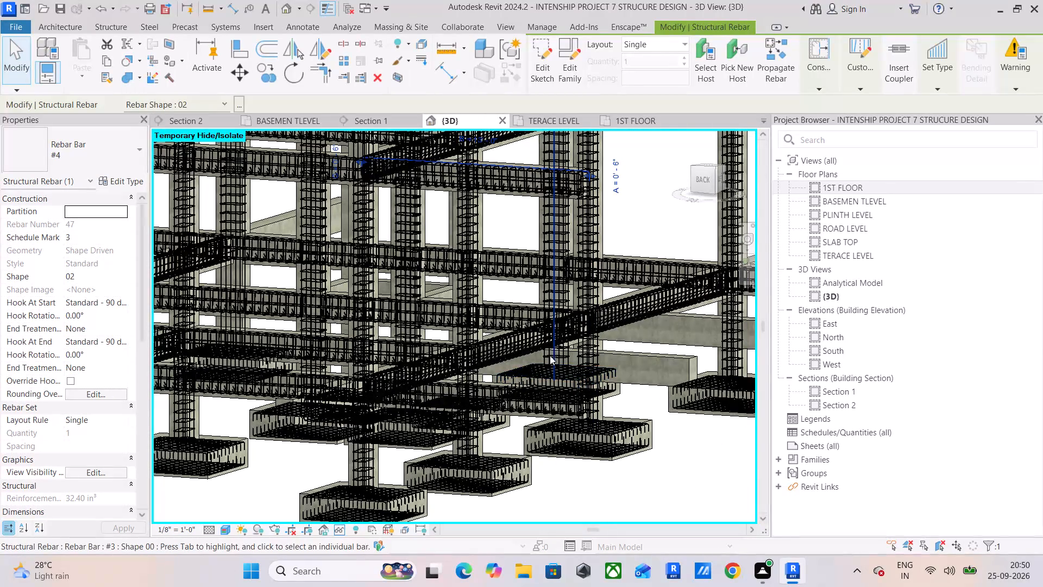
Locate the selected #4 Shape 02 bar in the PLINTH LEVEL plan and examine the beam rows in Section 1.
double_click(881, 215)
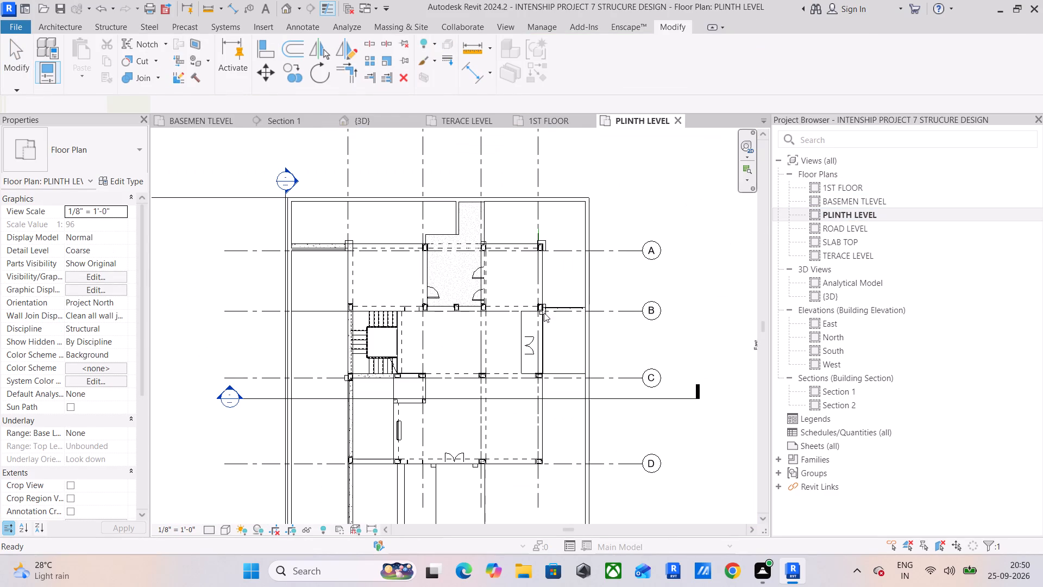
scroll(303, 262, "up", 5)
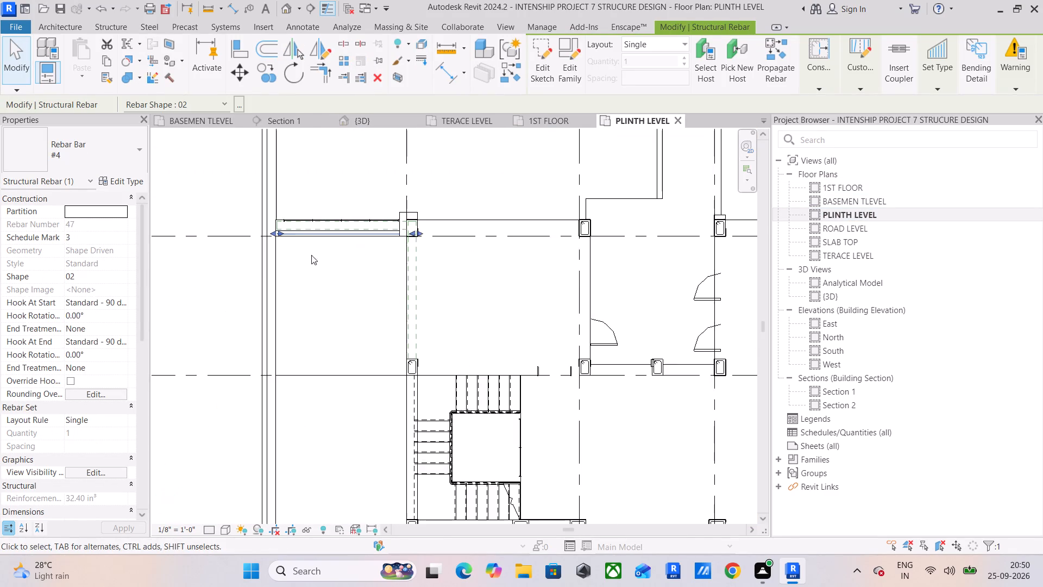
scroll(311, 255, "up", 10)
middle_click_drag(318, 235, 409, 322)
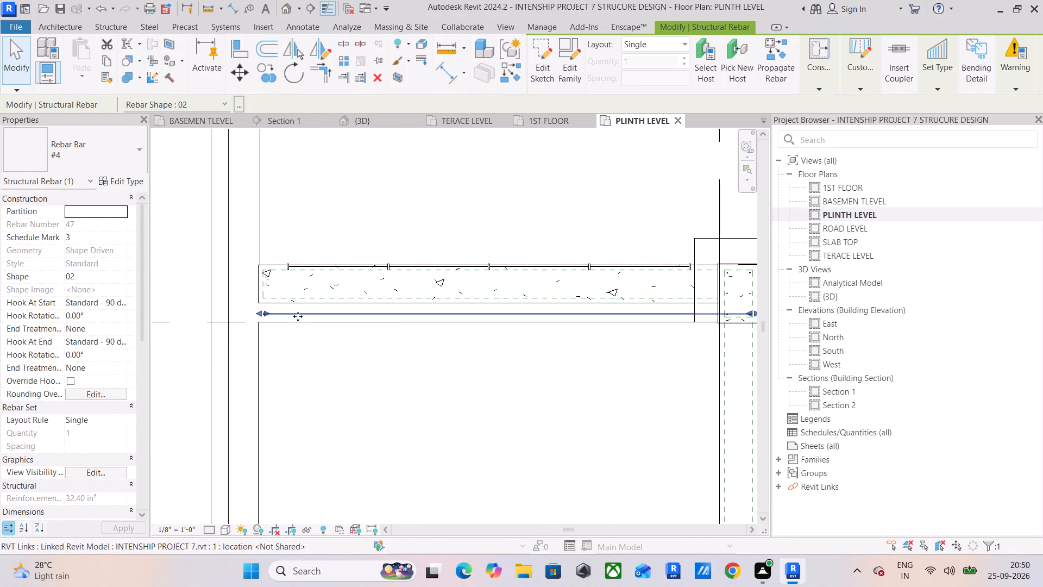
scroll(334, 327, "down", 13)
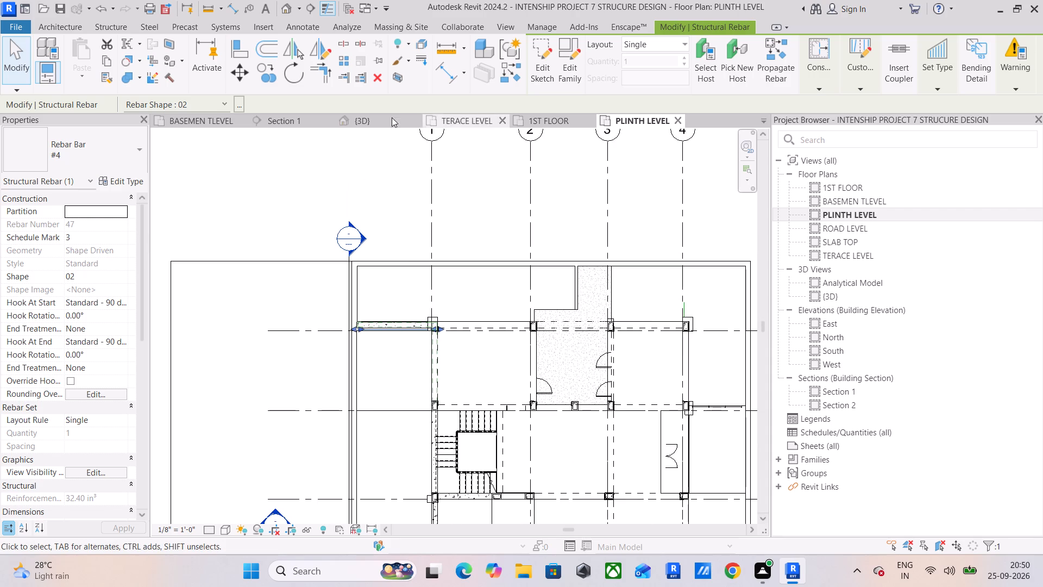
left_click(306, 116)
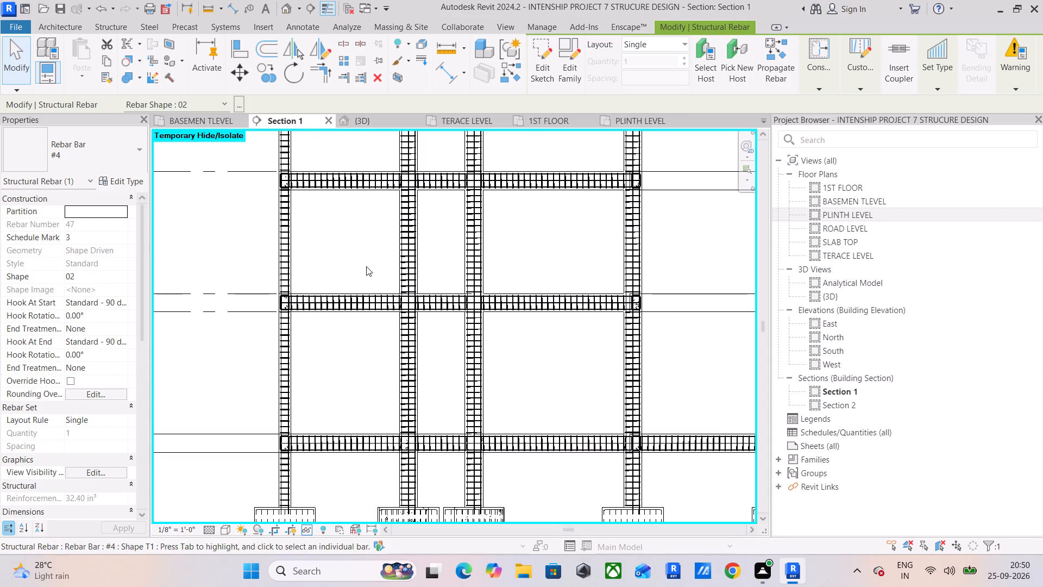
scroll(552, 255, "down", 4)
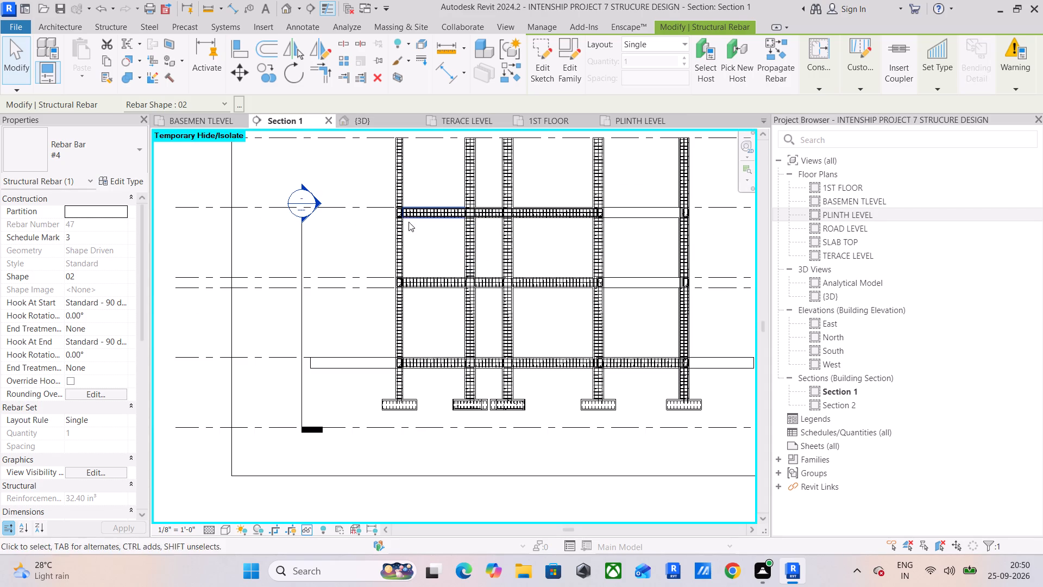
scroll(431, 208, "up", 5)
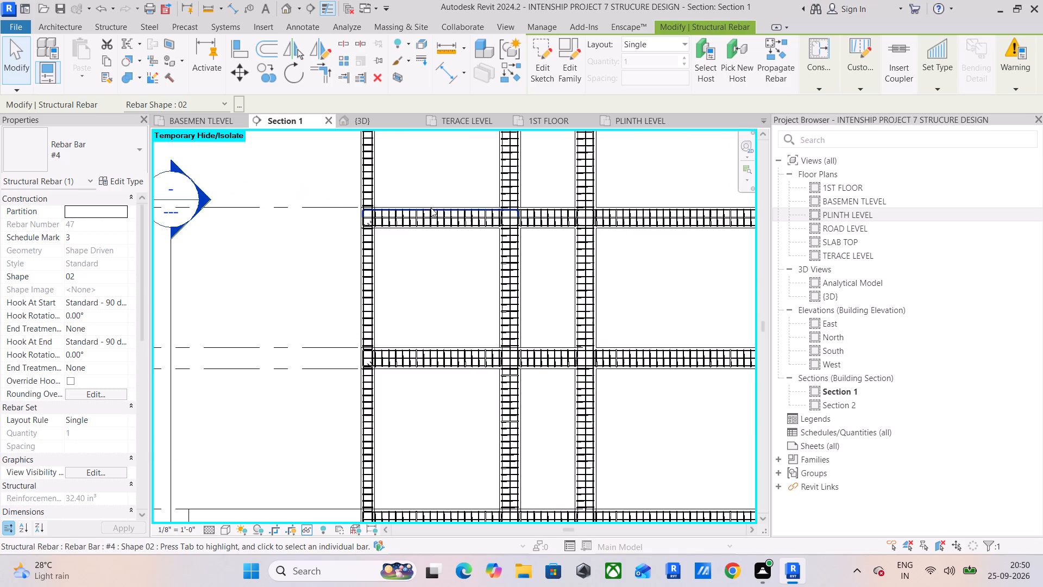
scroll(327, 215, "up", 10)
scroll(327, 215, "down", 6)
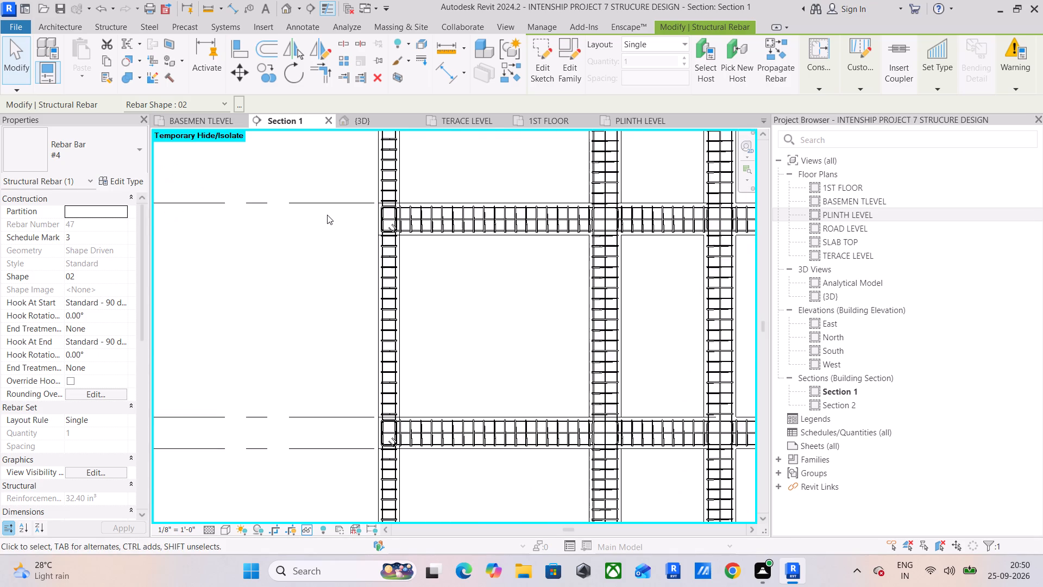
scroll(327, 215, "down", 6)
In Section 2, move the upper #4 Shape 02 bar inside the beam's stirrup, about 9 1/2" from the beam's far face.
double_click(236, 203)
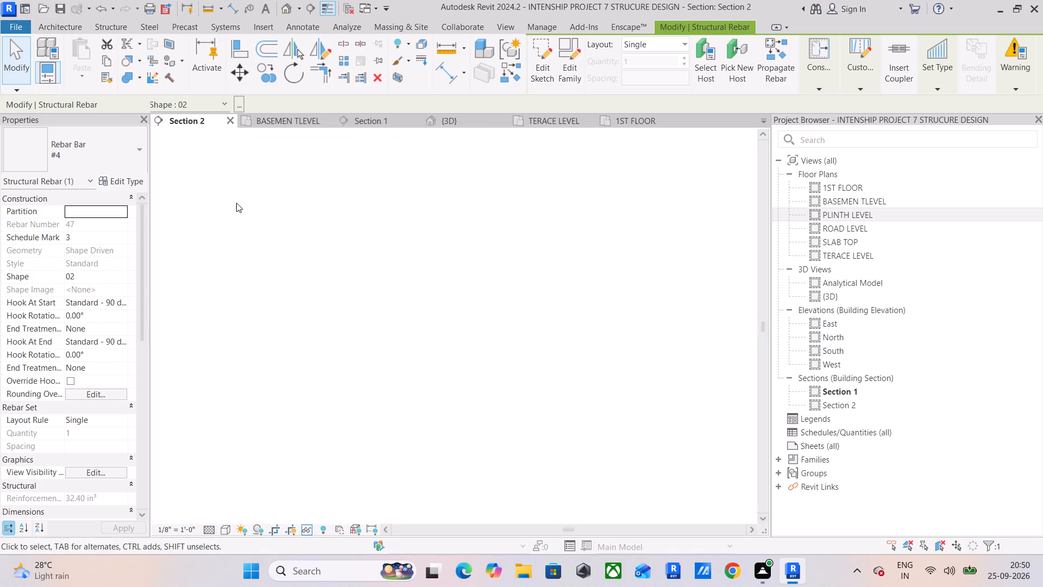
scroll(386, 268, "up", 20)
scroll(386, 268, "up", 3)
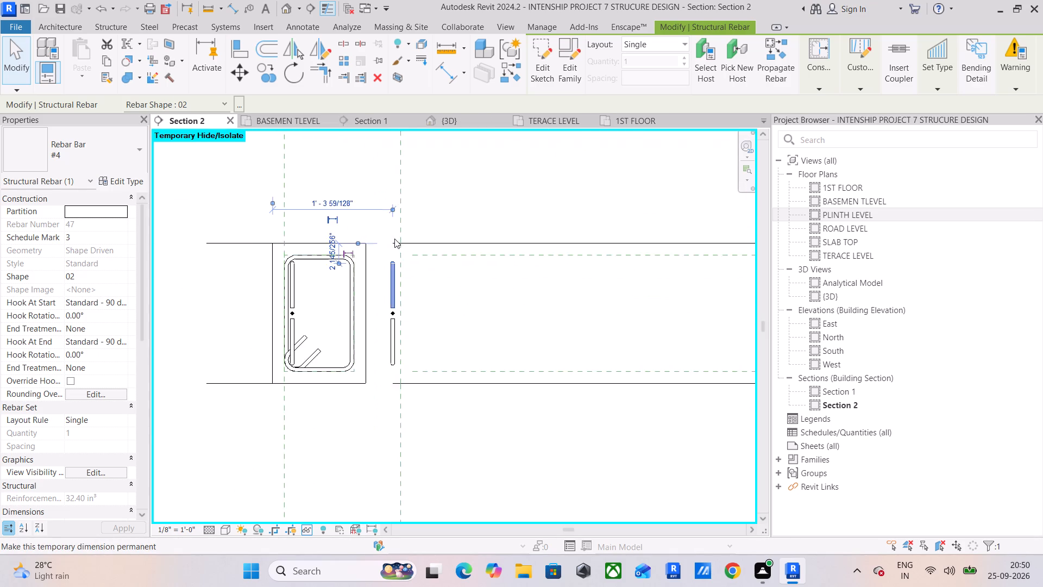
scroll(394, 239, "up", 4)
middle_click_drag(393, 240, 454, 233)
scroll(398, 241, "up", 5)
middle_click_drag(437, 244, 639, 196)
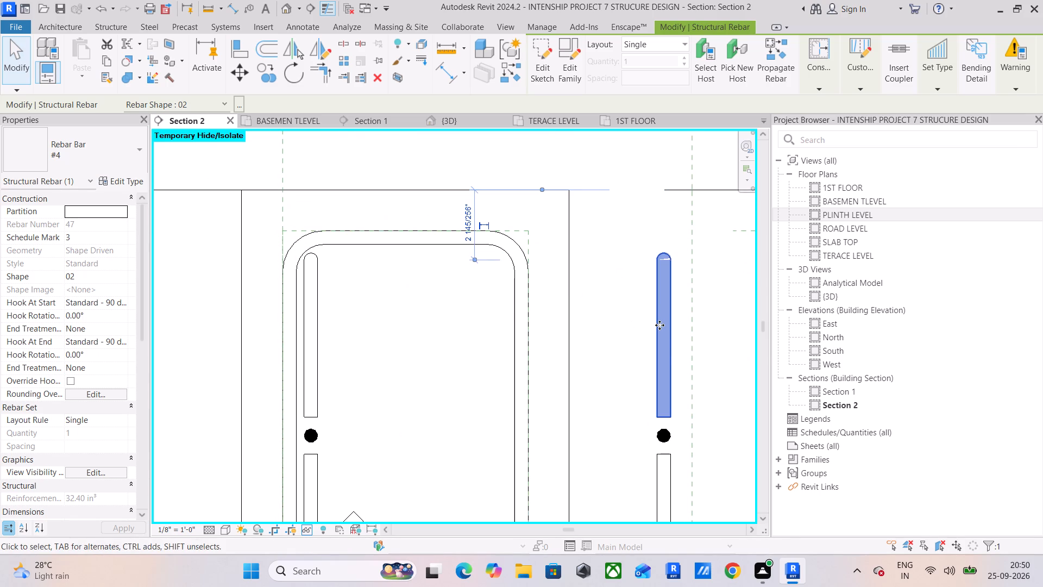
left_click_drag(659, 325, 496, 326)
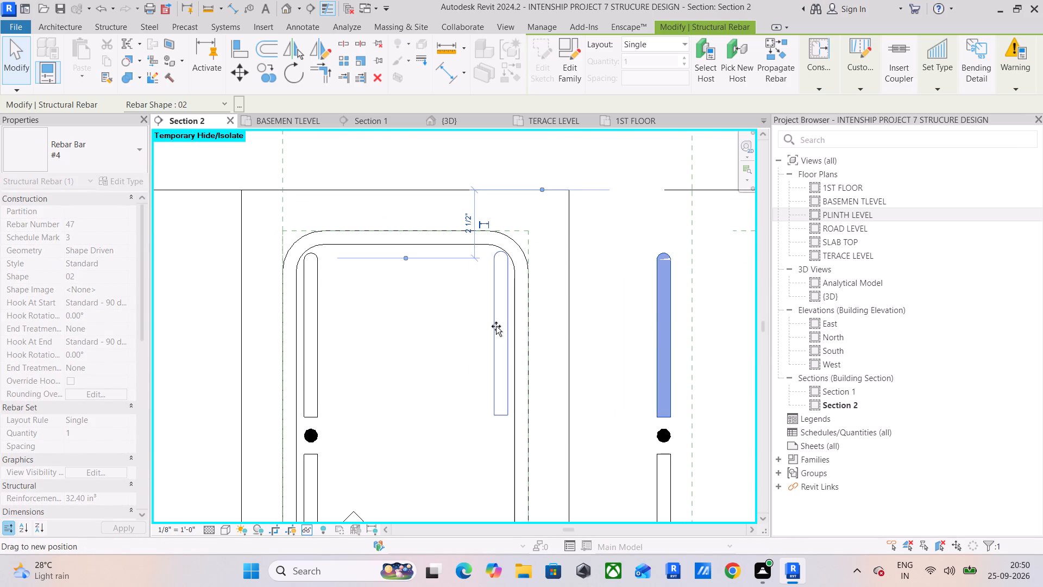
left_click_drag(496, 326, 494, 322)
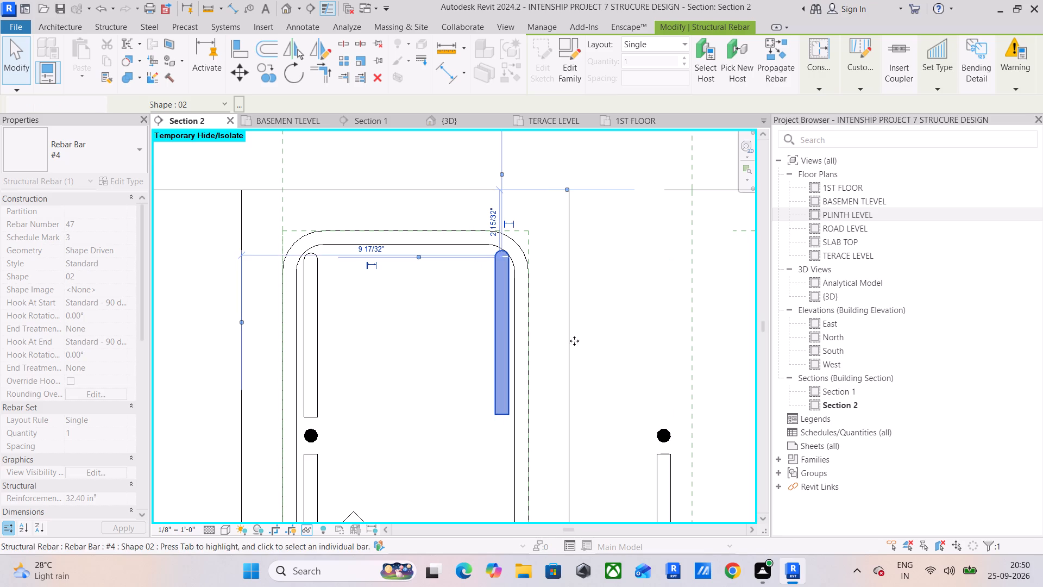
left_click(605, 355)
middle_click_drag(605, 355, 632, 309)
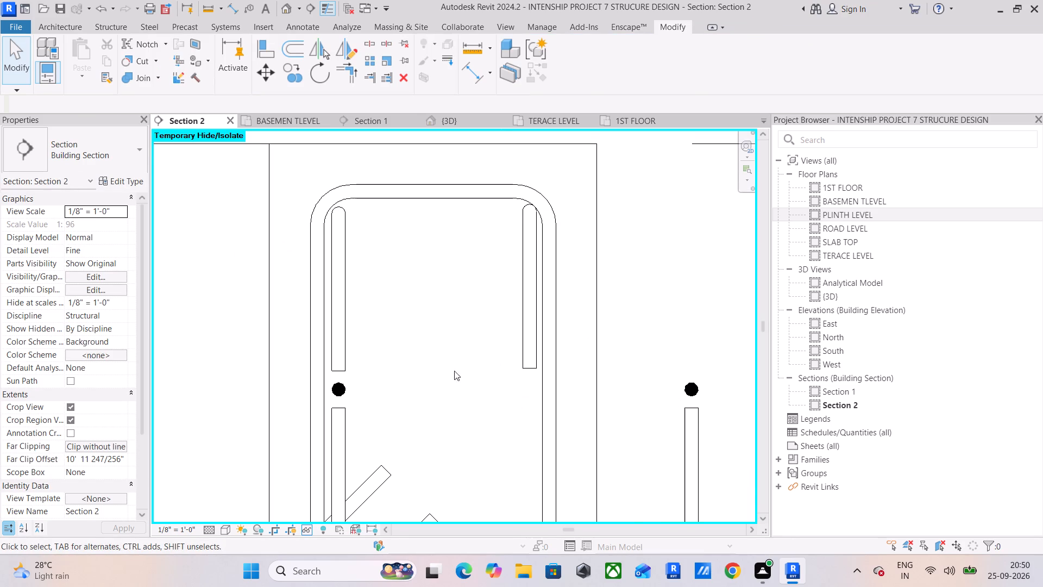
Align the moved upper bar's hook end level with the hook end of the opposite upper bar in the stirrup.
left_click(275, 55)
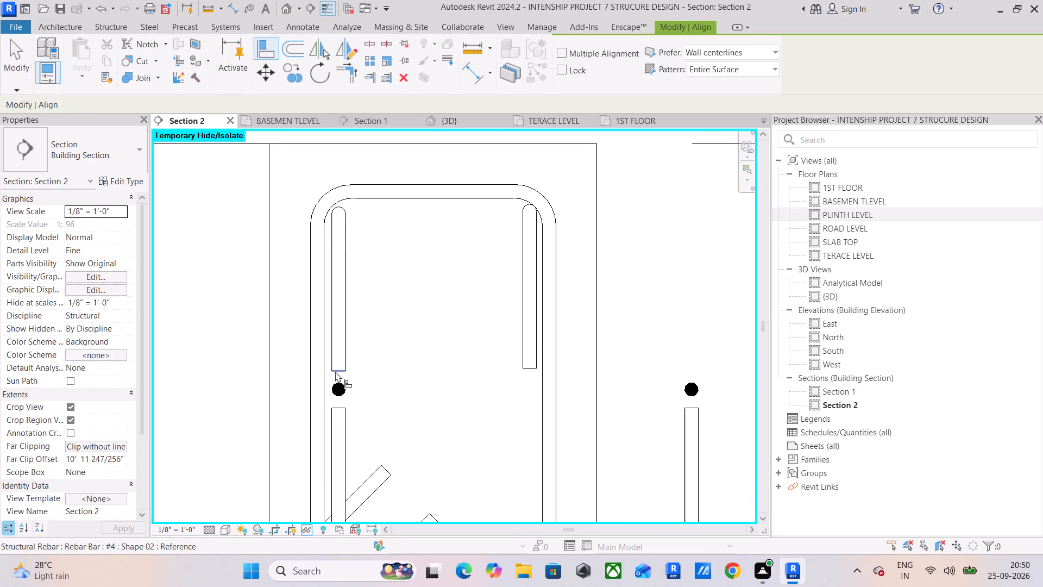
left_click(335, 371)
left_click(528, 366)
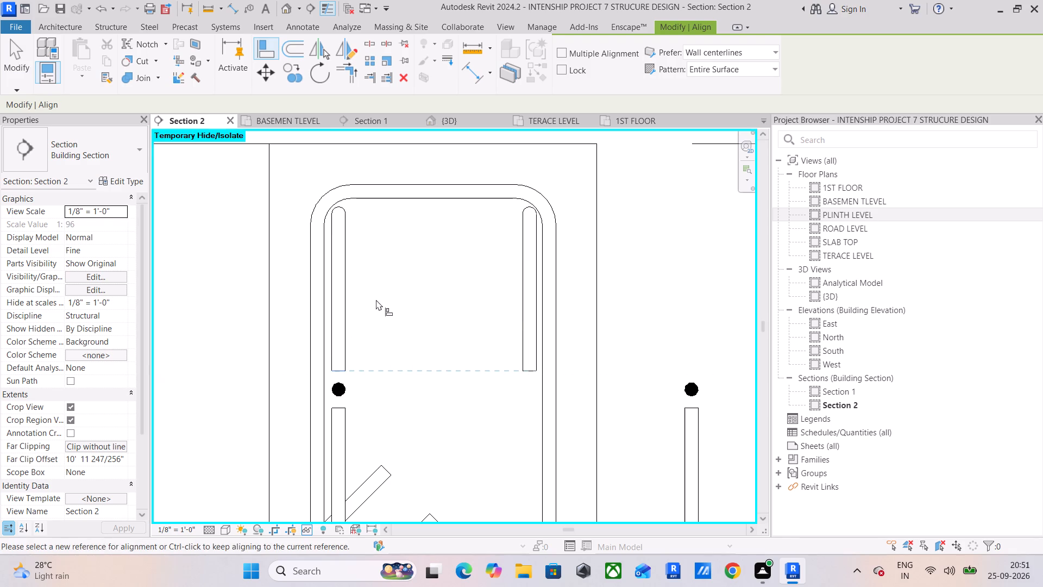
Align the lower hooked bar outside the beam with the side of the moved upper bar, bringing it inside the stirrup.
middle_click_drag(676, 403, 646, 232)
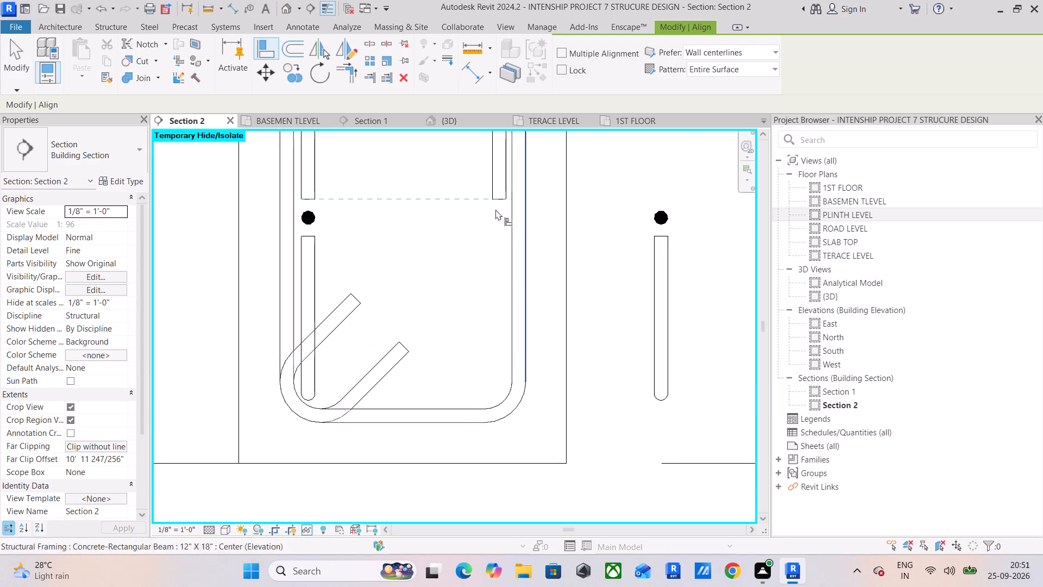
left_click(490, 174)
left_click(654, 298)
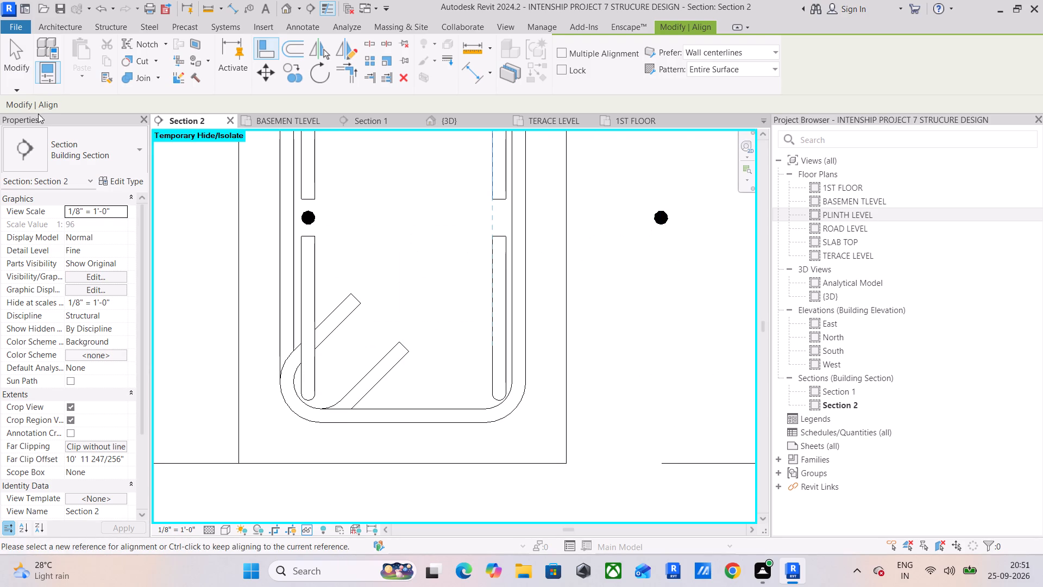
left_click(15, 77)
Move the mid-height #4 Shape 00 bar inside the stirrup, between the relocated upper and lower hooked bars.
left_click(664, 218)
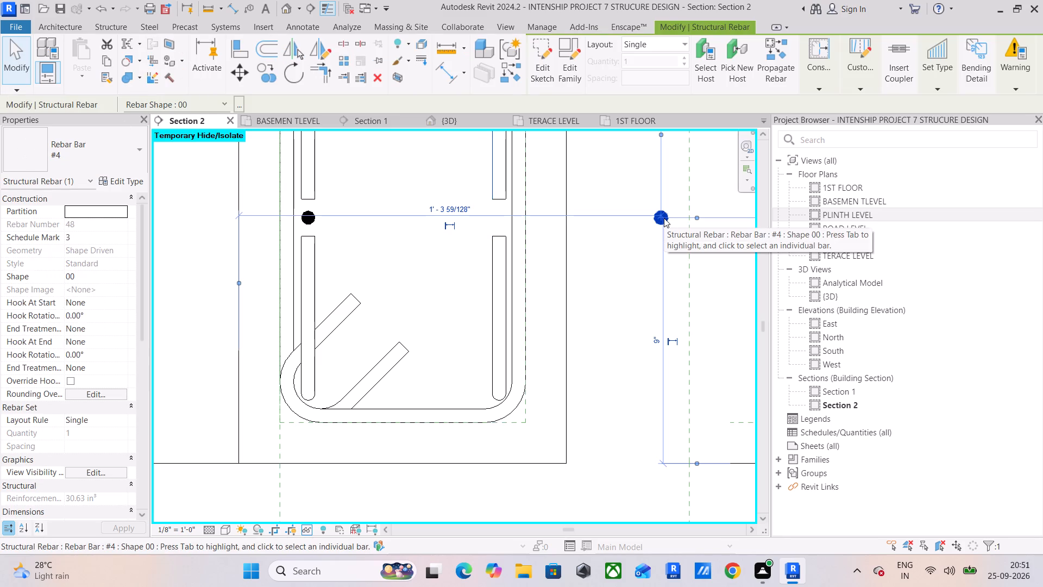
left_click_drag(661, 217, 538, 221)
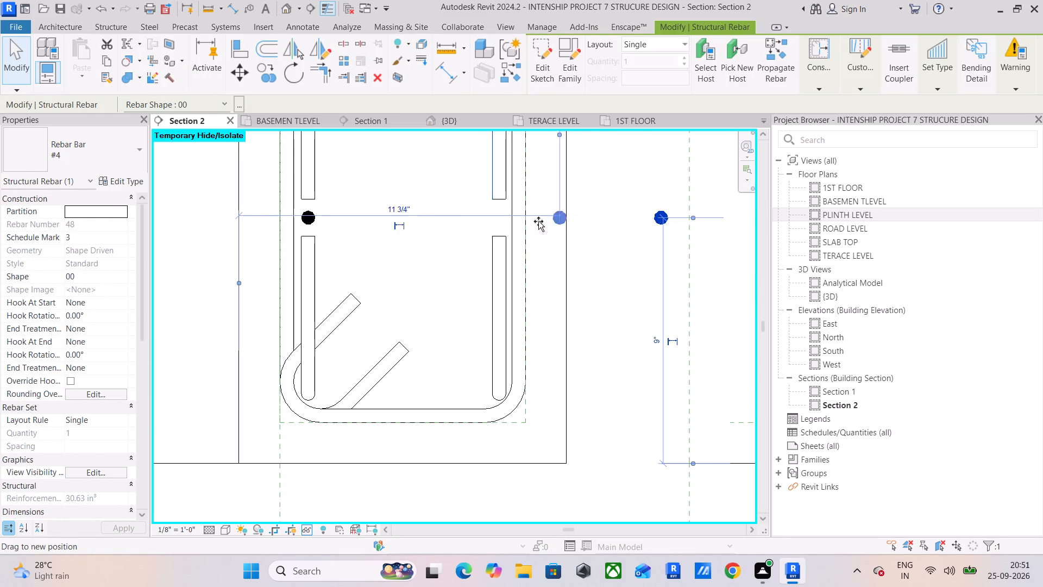
left_click_drag(538, 221, 499, 218)
left_click(636, 169)
scroll(633, 178, "down", 4)
middle_click_drag(637, 183, 620, 295)
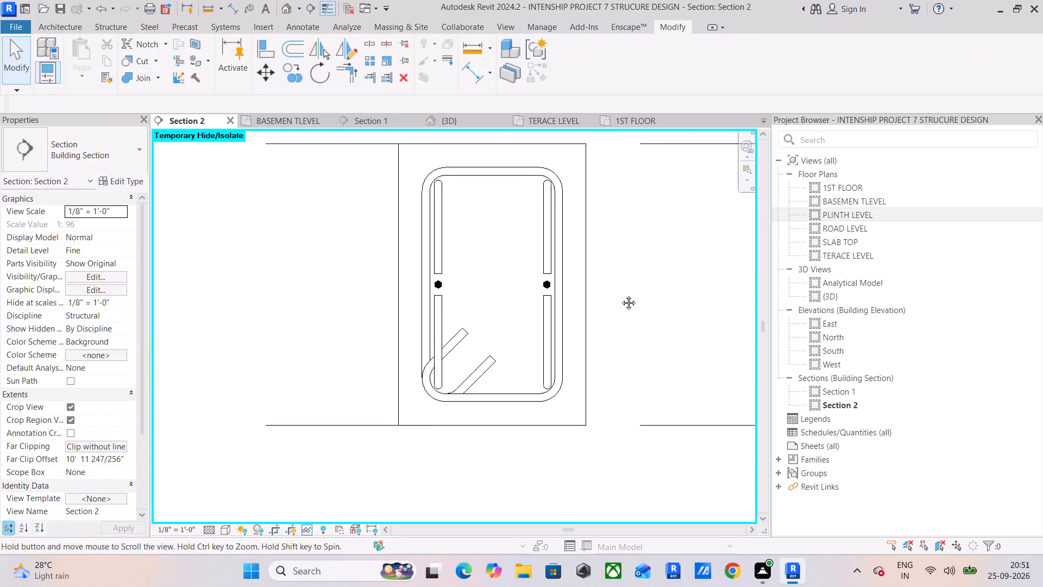
middle_click_drag(620, 295, 616, 301)
Align the moved mid-height Shape 00 bar's centre level with the opposite mid-height bar.
scroll(521, 304, "up", 5)
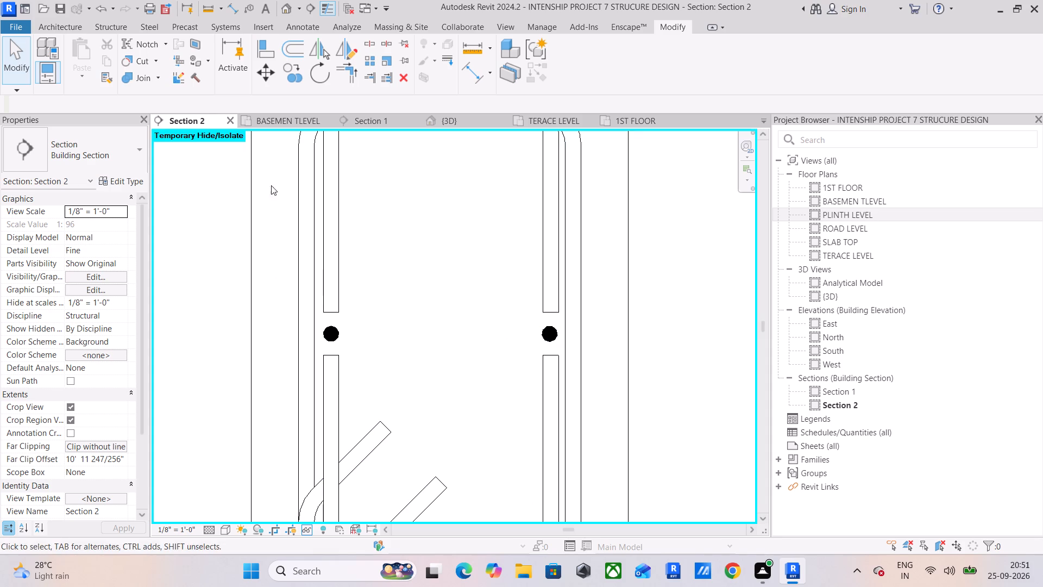
left_click(256, 55)
scroll(333, 335, "up", 3)
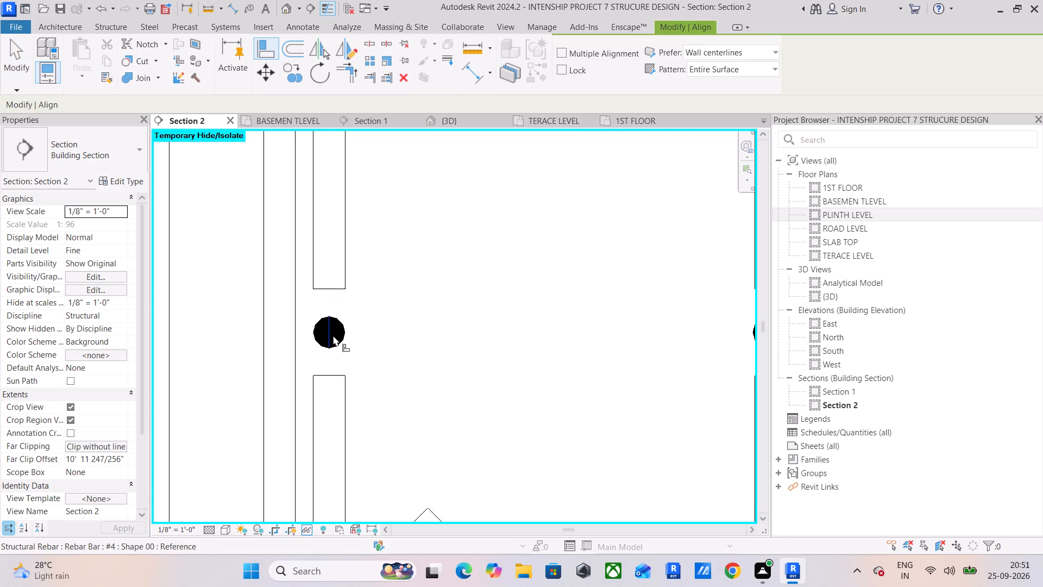
scroll(333, 335, "up", 8)
left_click(311, 329)
scroll(454, 343, "down", 5)
middle_click_drag(516, 338, 104, 341)
scroll(491, 333, "up", 5)
left_click(486, 340)
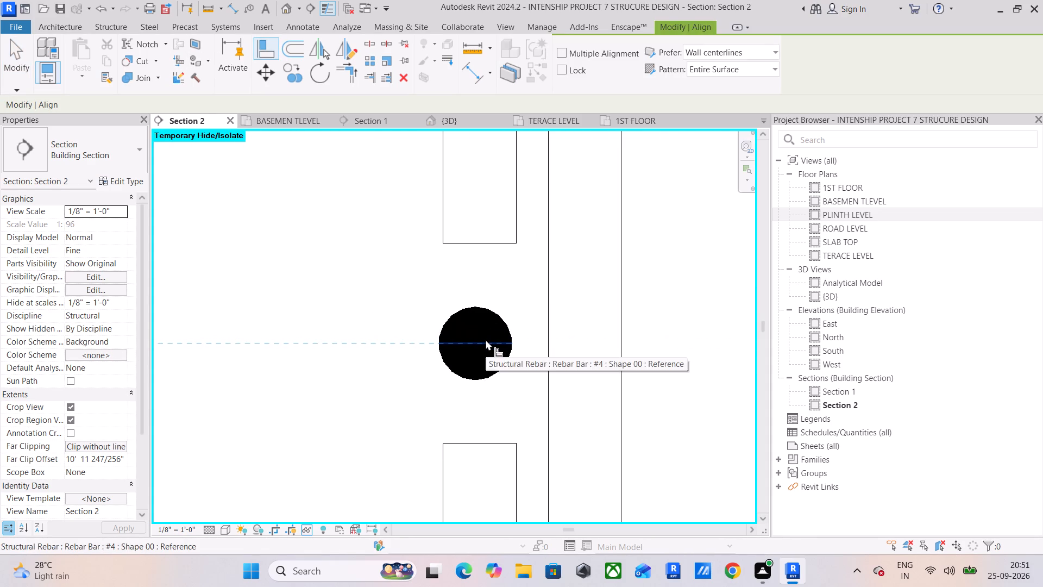
scroll(579, 312, "down", 5)
left_click(651, 263)
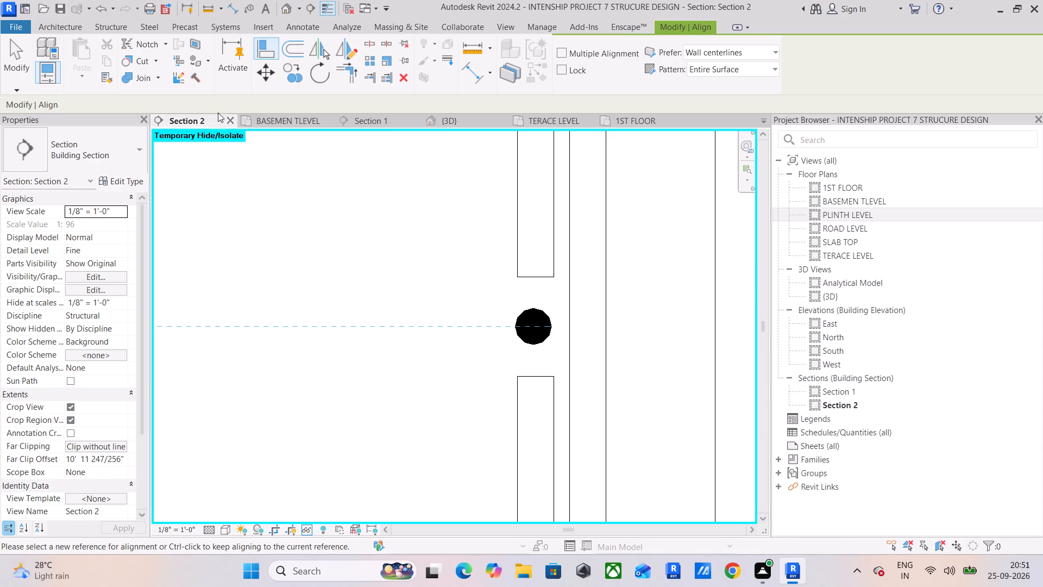
left_click(277, 52)
left_click(16, 52)
scroll(399, 299, "down", 6)
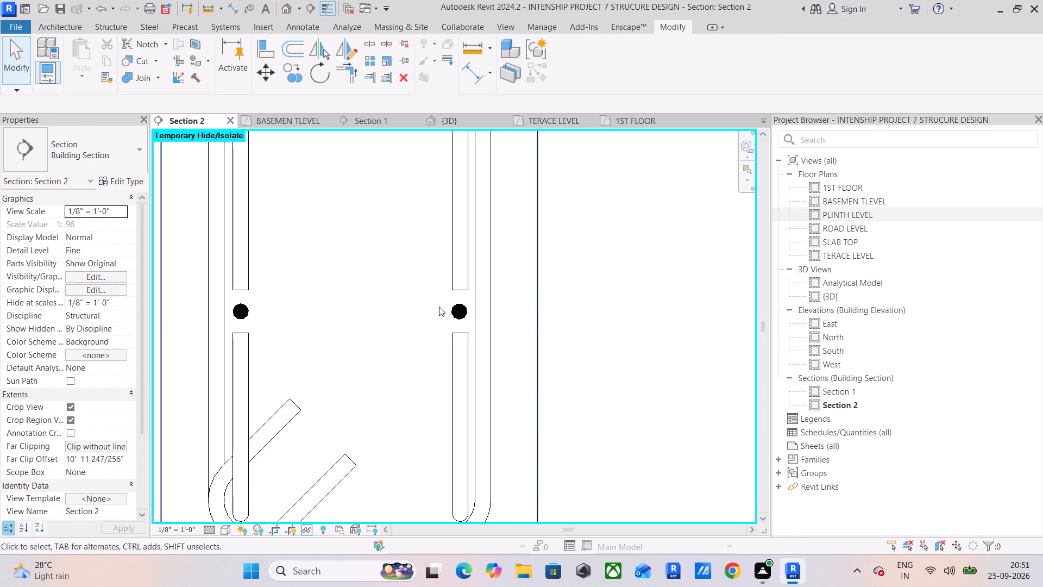
Select the whole structure in the 3D view and bring up its related warnings.
middle_click_drag(455, 314, 521, 307)
scroll(521, 307, "down", 4)
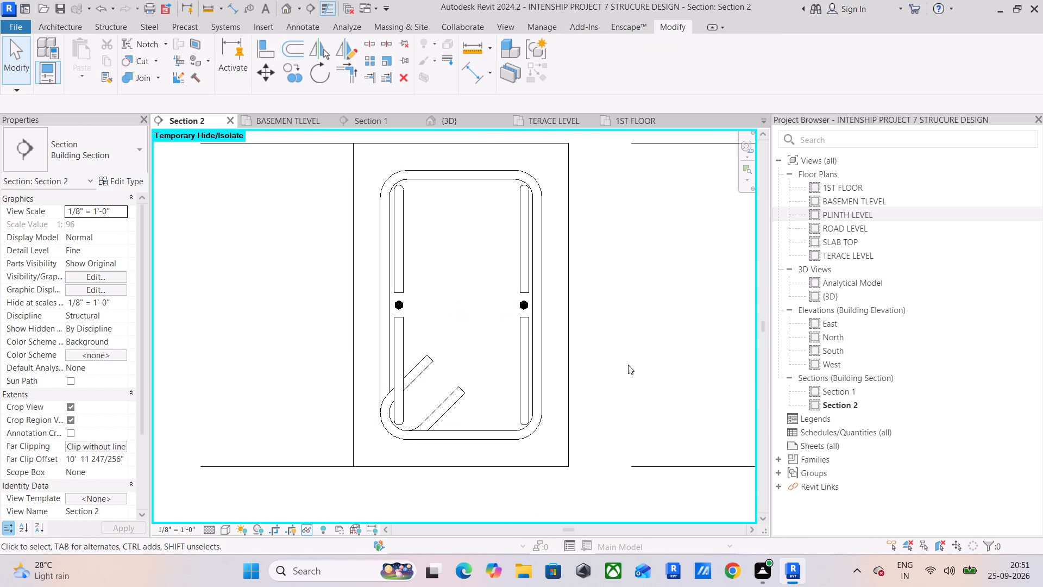
middle_click_drag(615, 309, 524, 340)
scroll(523, 335, "down", 5)
middle_click_drag(563, 335, 389, 265)
scroll(389, 265, "down", 3)
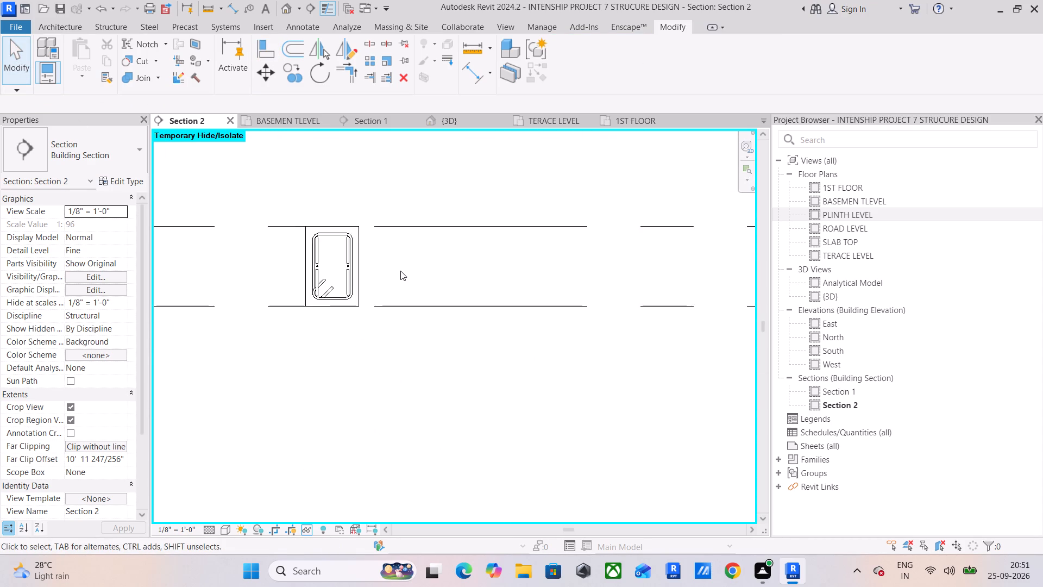
scroll(400, 271, "down", 6)
middle_click_drag(401, 272, 331, 385)
scroll(360, 369, "down", 4)
middle_click_drag(386, 369, 393, 329)
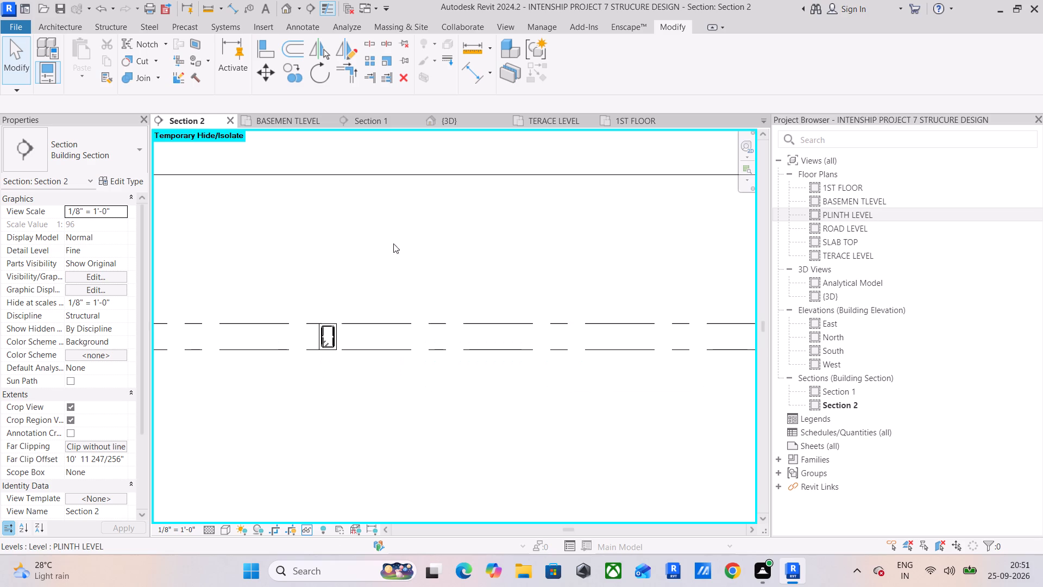
left_click(455, 122)
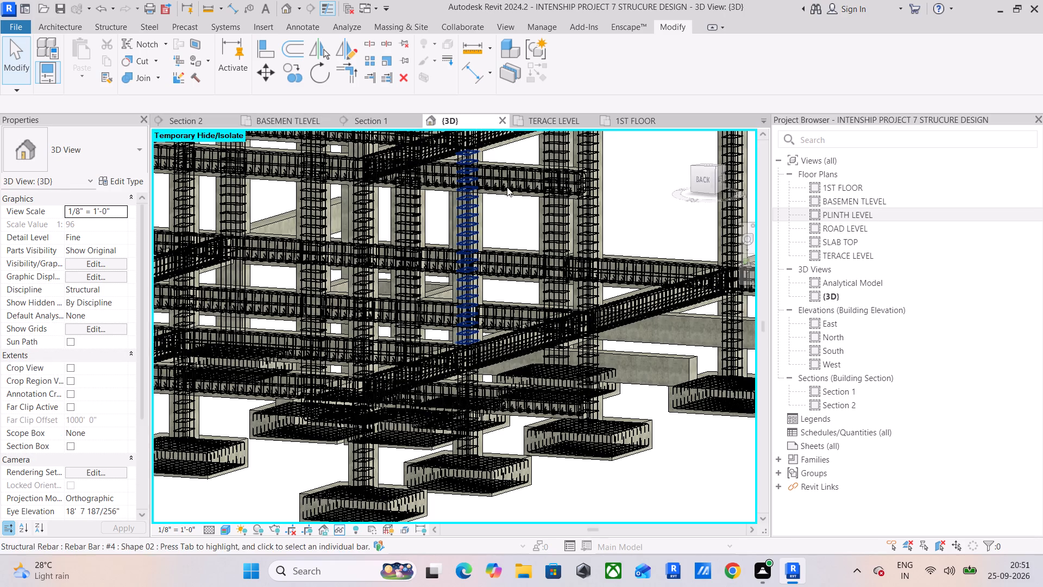
middle_click_drag(518, 271, 546, 336)
scroll(548, 329, "down", 12)
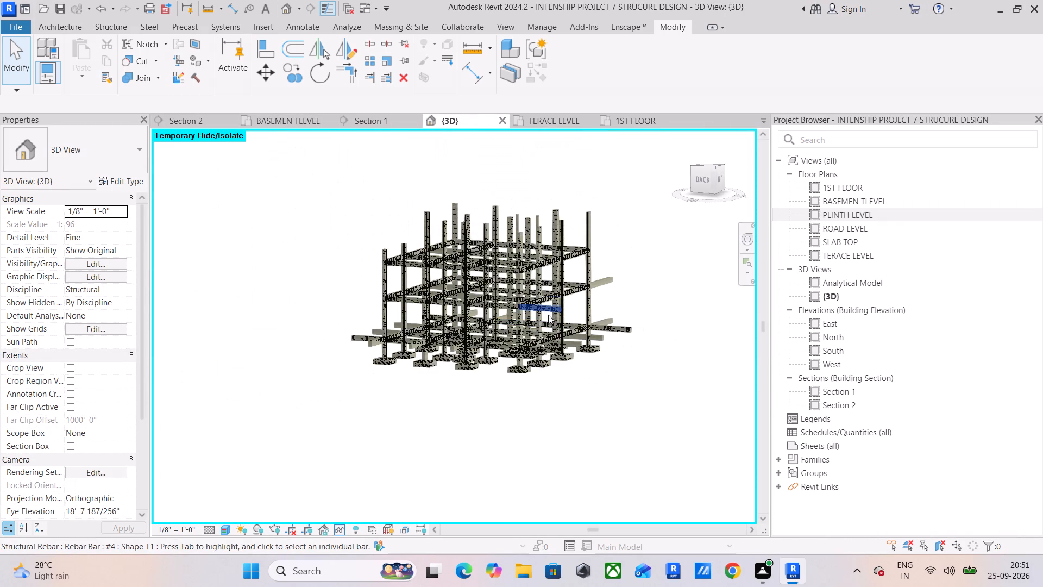
left_click_drag(336, 192, 662, 400)
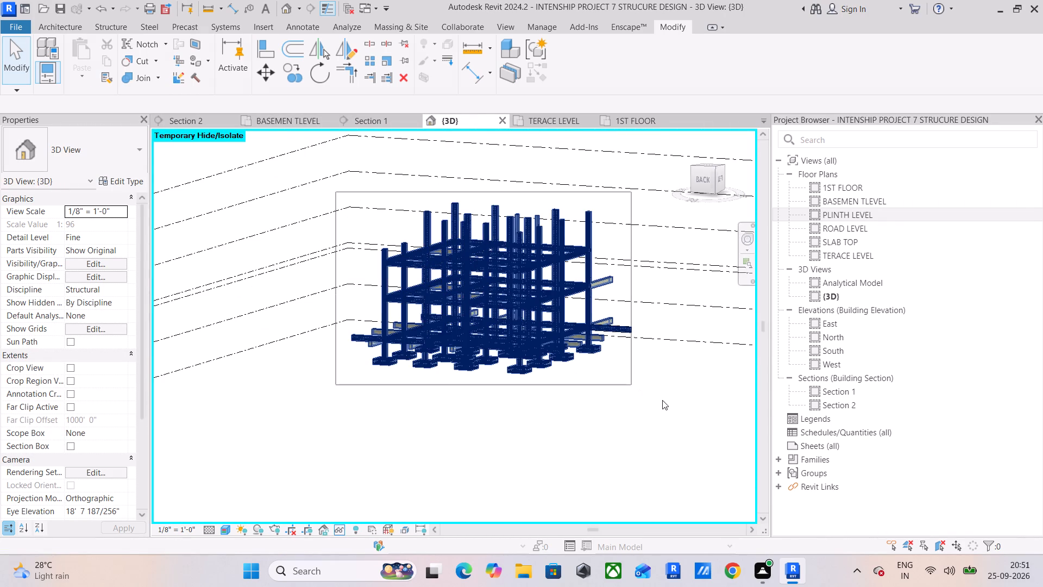
left_click_drag(662, 400, 669, 405)
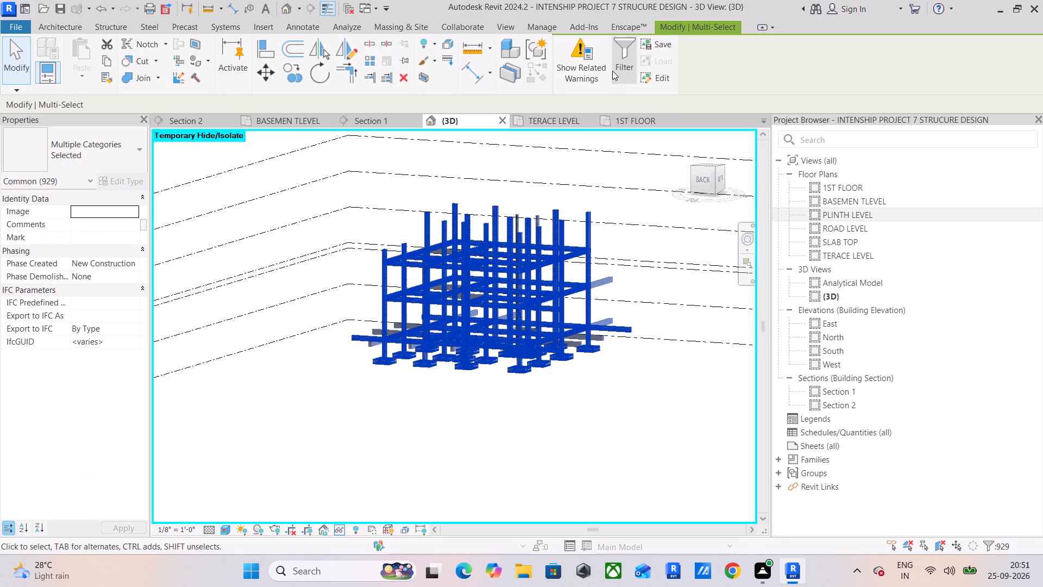
left_click(583, 52)
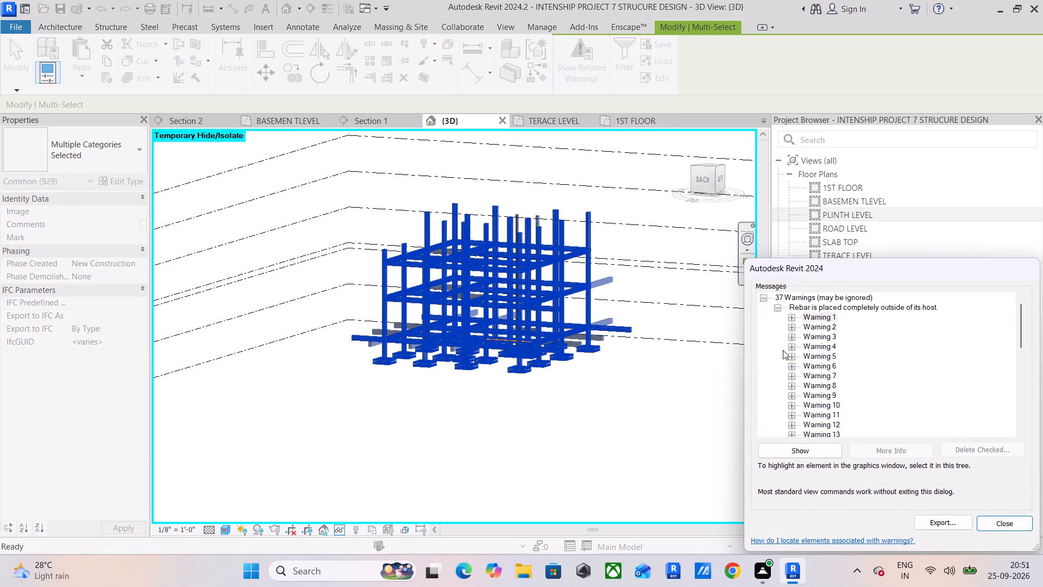
Show the #4 Shape 00 rebar listed under Warning 1 in the 3D view and select that bar.
left_click(792, 318)
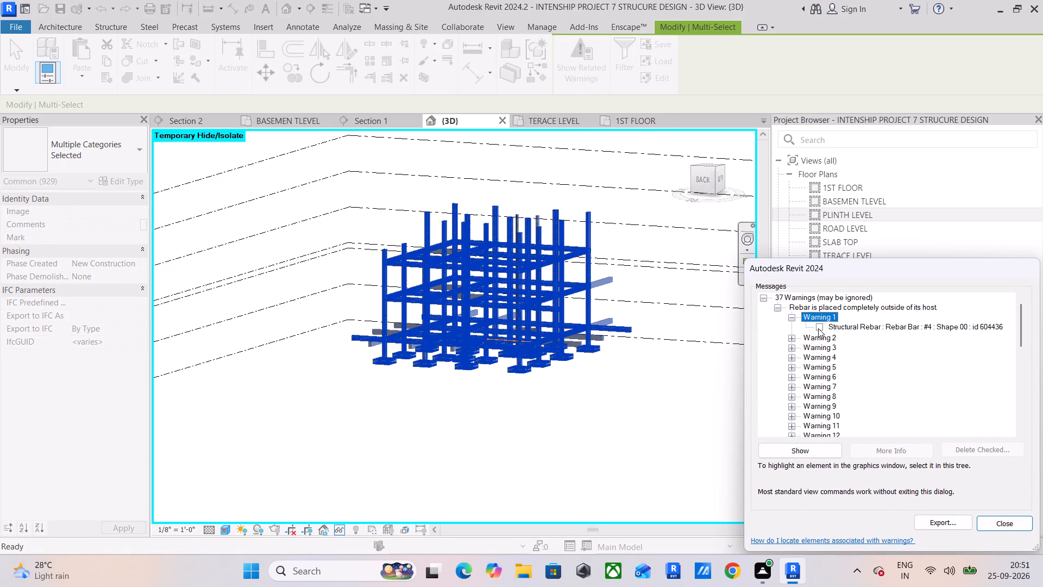
left_click(817, 328)
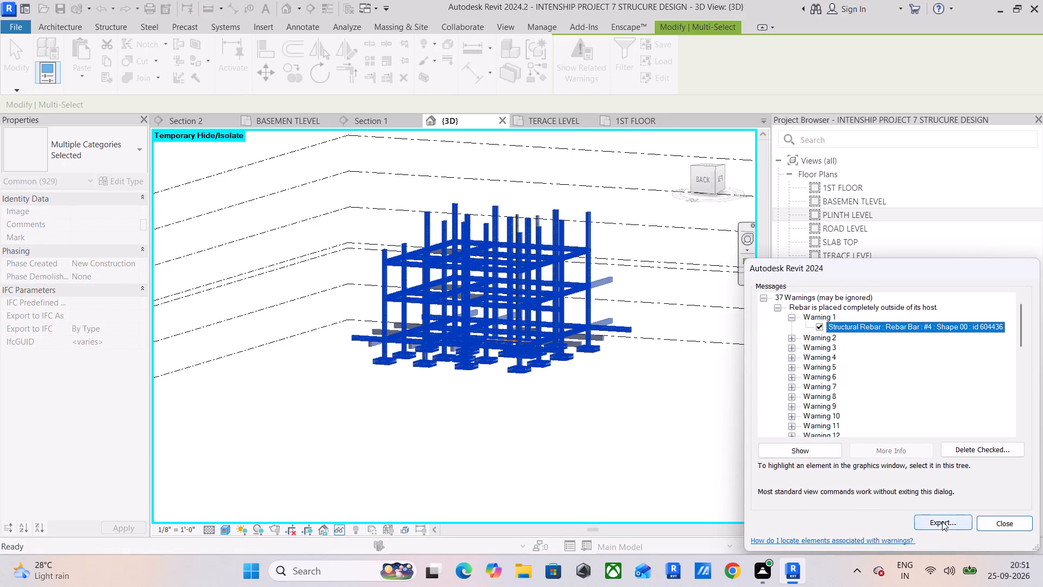
left_click(820, 449)
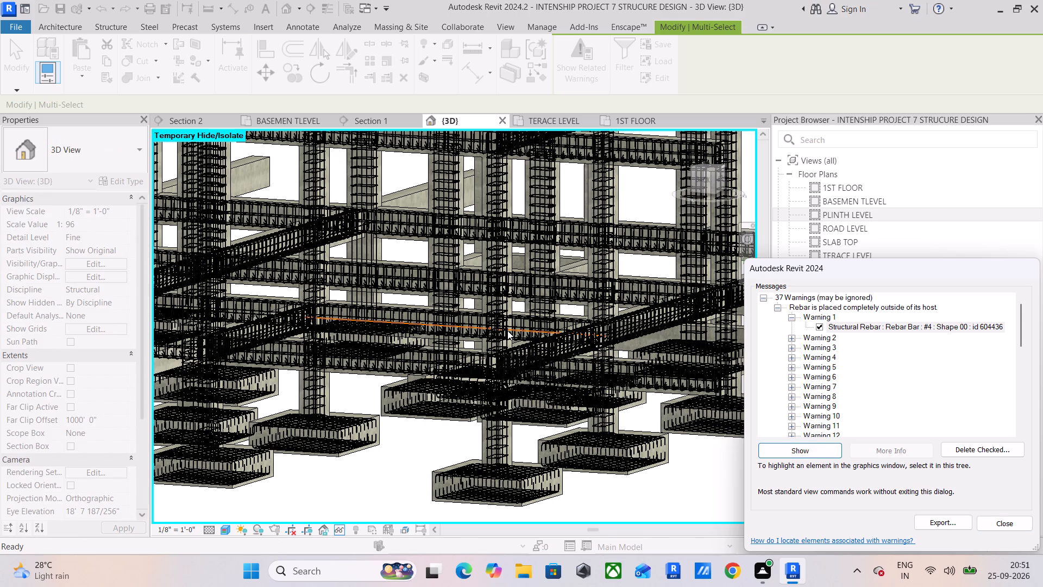
scroll(376, 306, "up", 6)
scroll(412, 344, "up", 6)
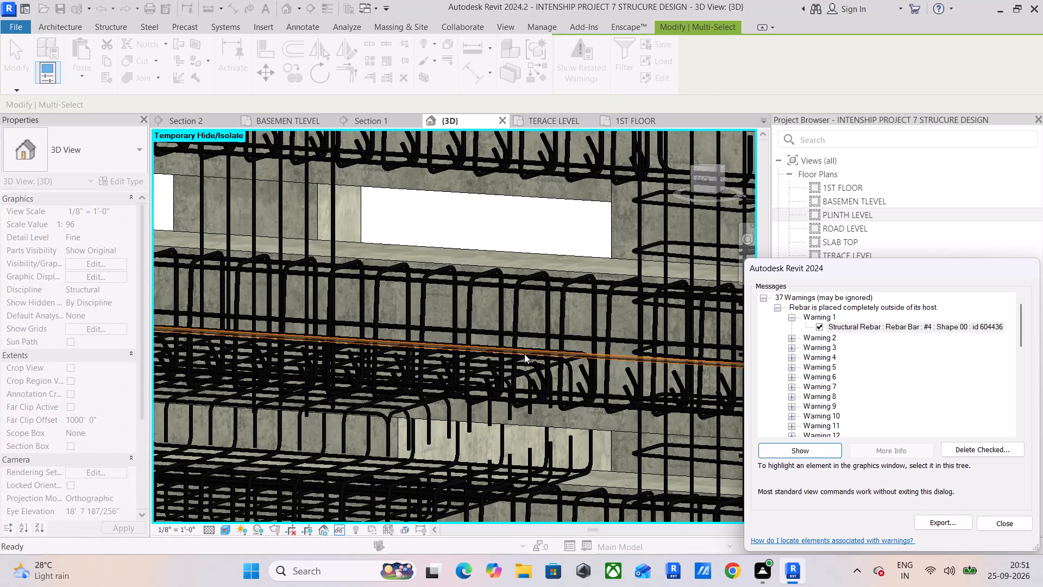
left_click(1008, 521)
left_click(616, 357)
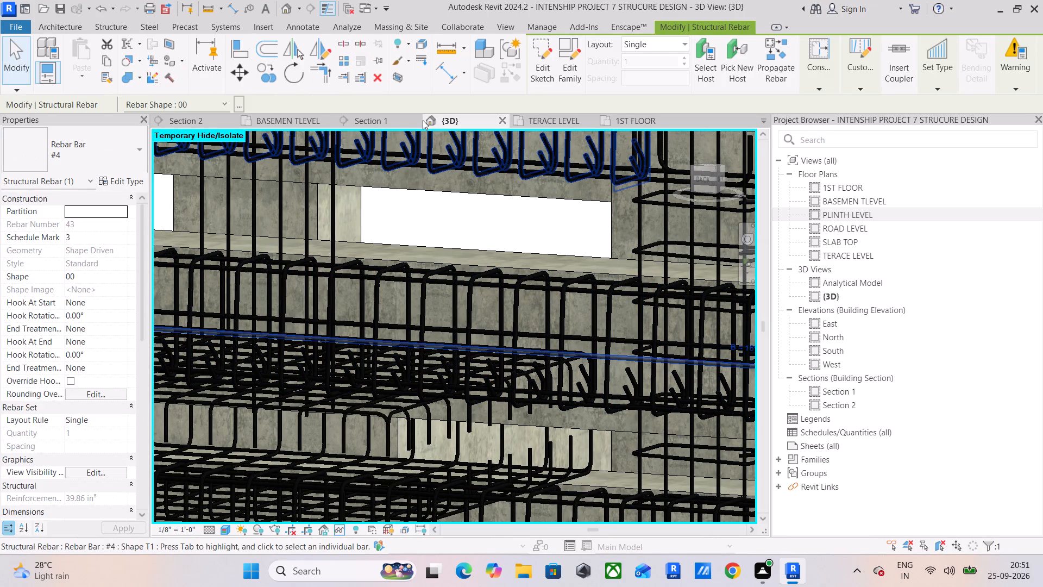
In the BASEMEN TLEVEL plan, move the Section 2 line inward past the slab edge, closer to the first column line.
left_click(305, 126)
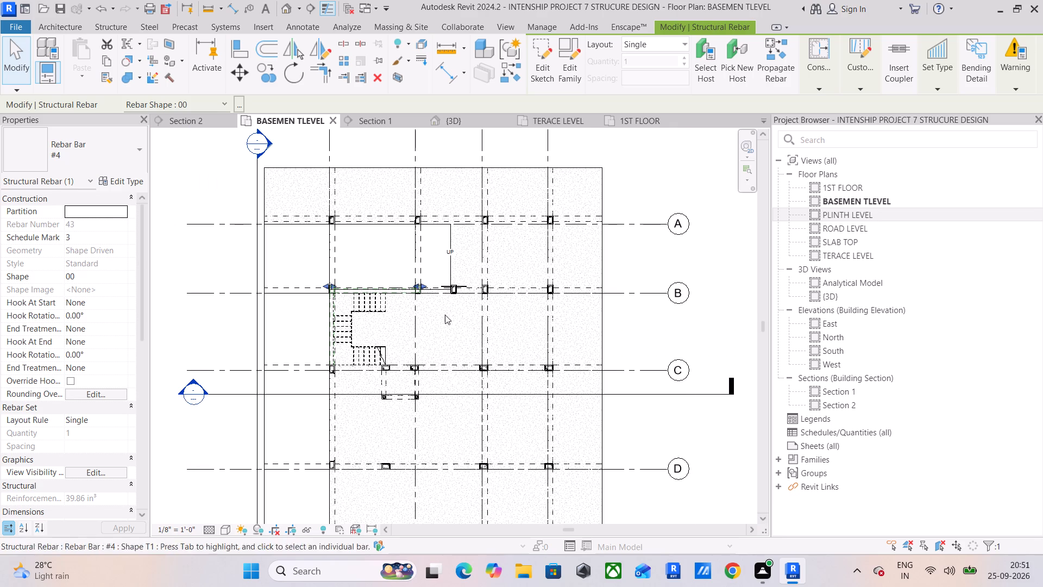
scroll(375, 285, "up", 12)
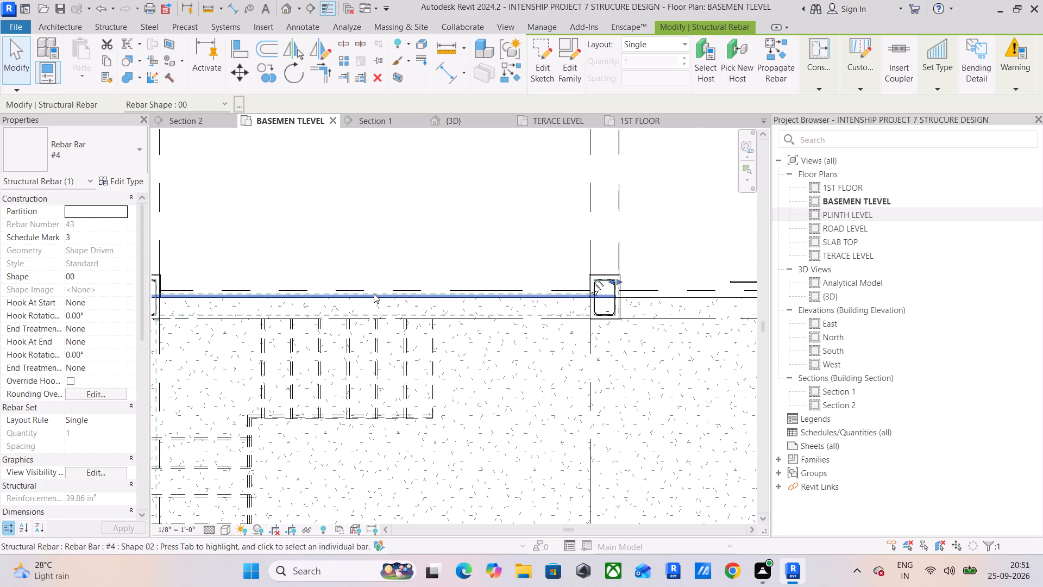
middle_click_drag(382, 223, 556, 227)
scroll(556, 227, "down", 1)
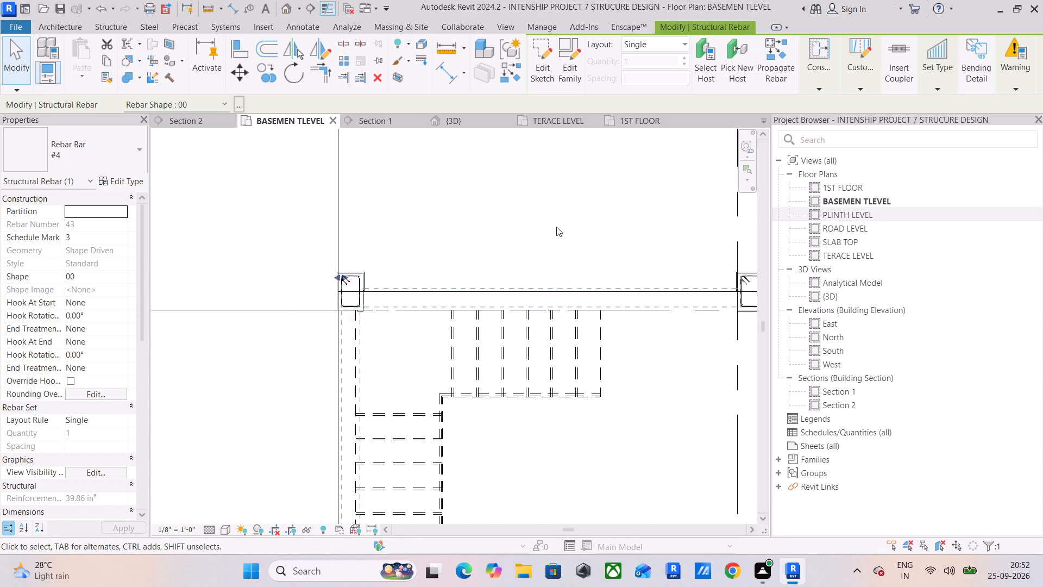
scroll(556, 227, "down", 9)
scroll(498, 274, "down", 3)
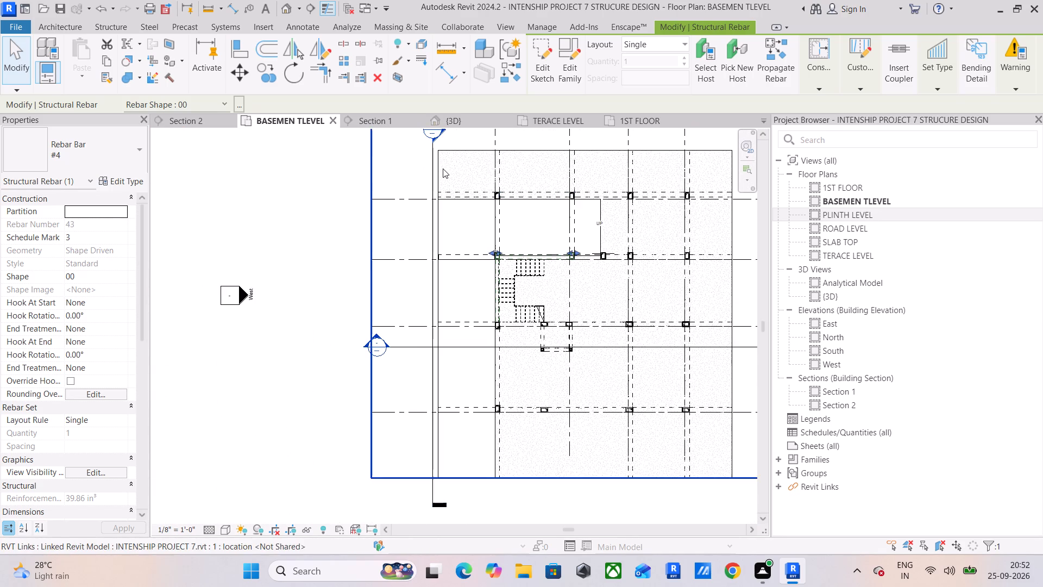
left_click_drag(430, 170, 445, 171)
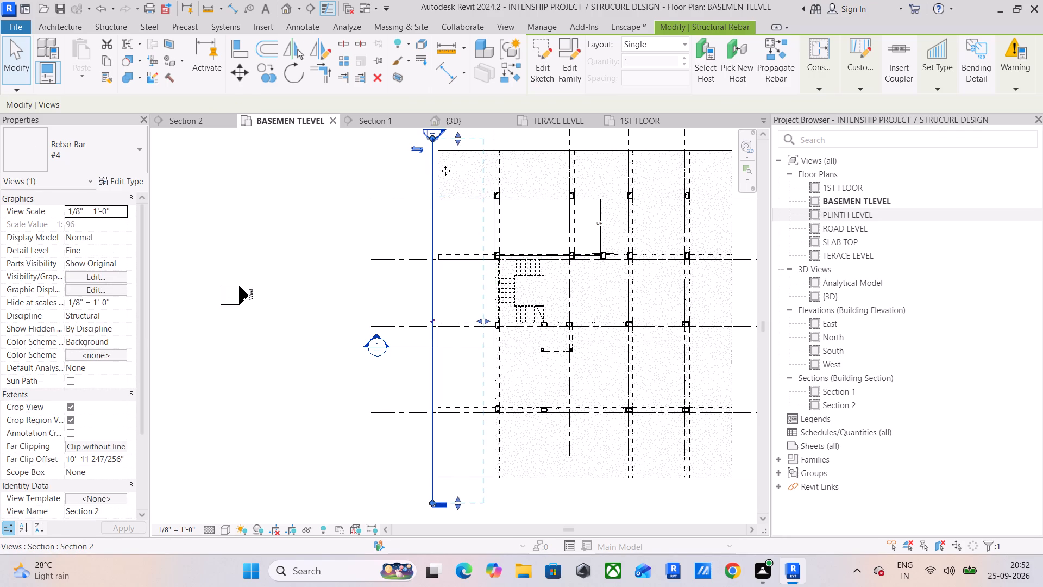
left_click_drag(445, 171, 462, 171)
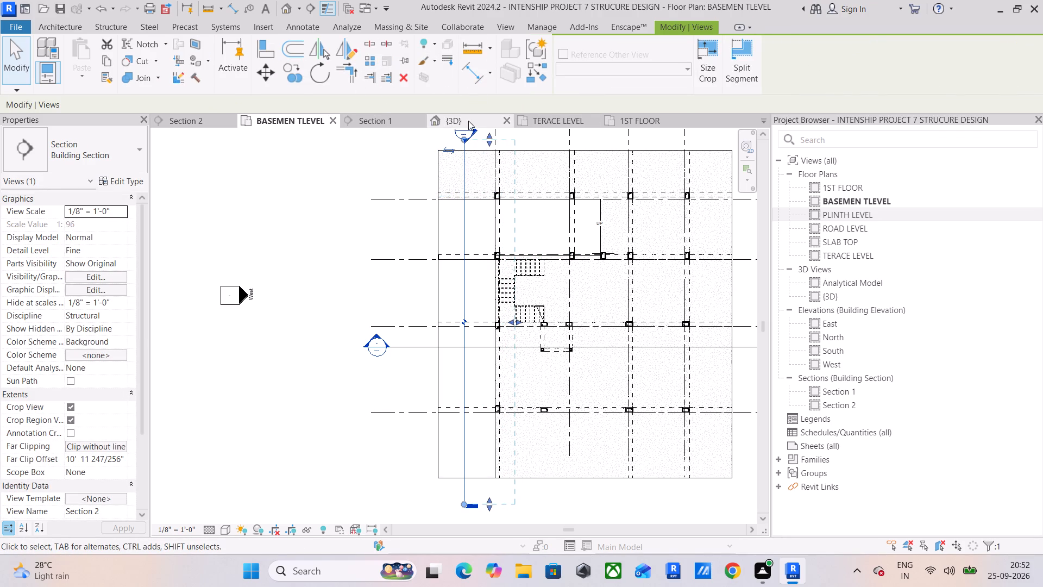
Examine the beam-column joints in Section 2 to find the rebar lying outside its host.
left_click(193, 122)
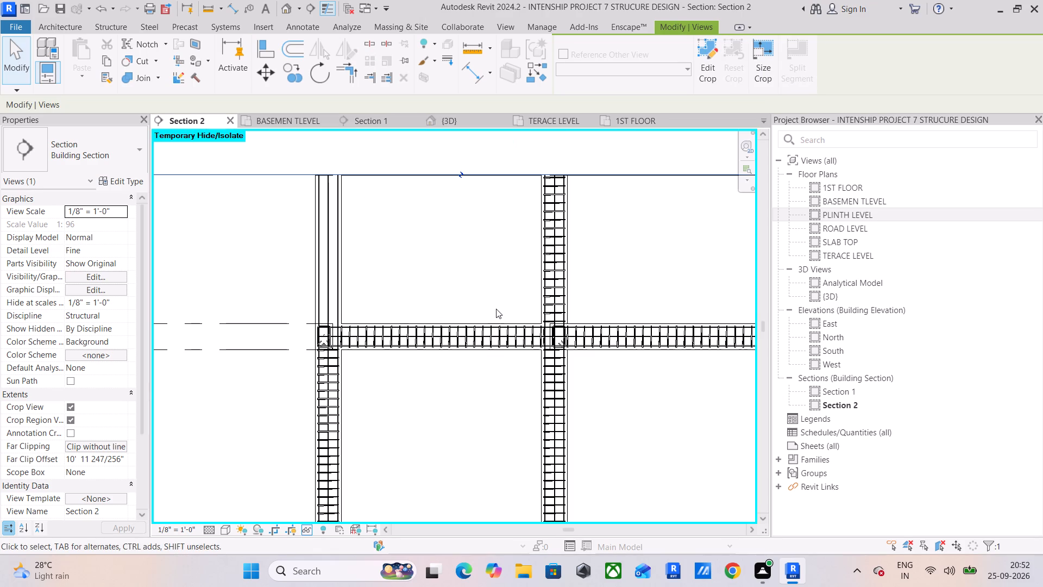
scroll(504, 309, "down", 2)
scroll(570, 336, "up", 6)
scroll(498, 316, "up", 2)
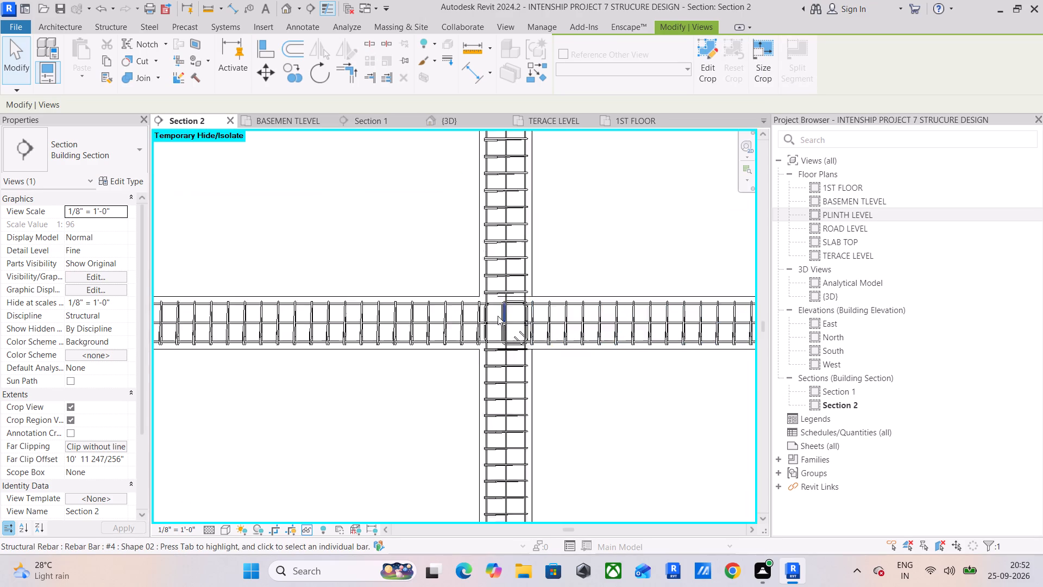
scroll(498, 316, "up", 4)
scroll(498, 316, "down", 13)
middle_click_drag(498, 315, 532, 165)
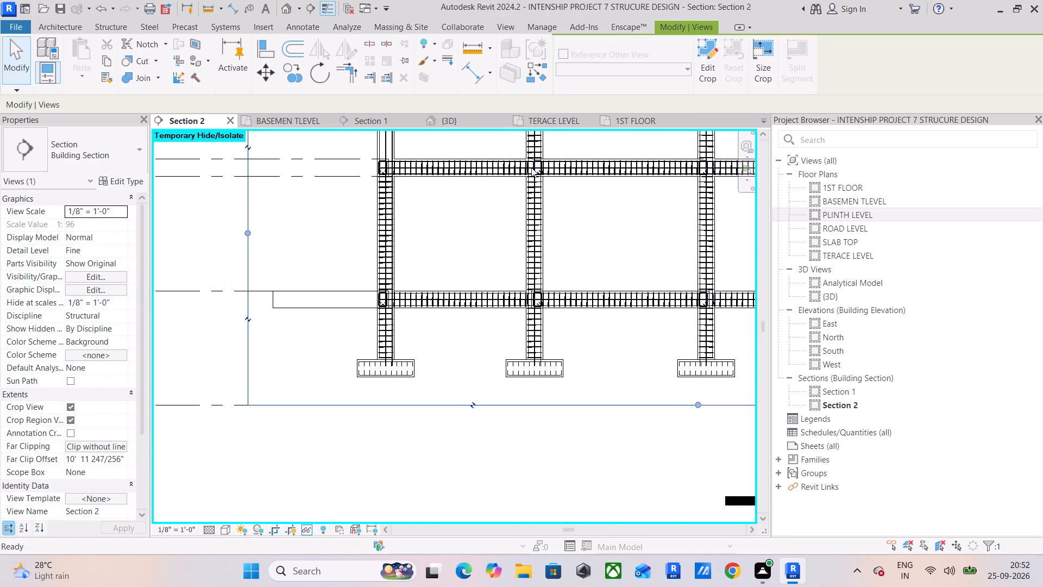
scroll(370, 296, "up", 6)
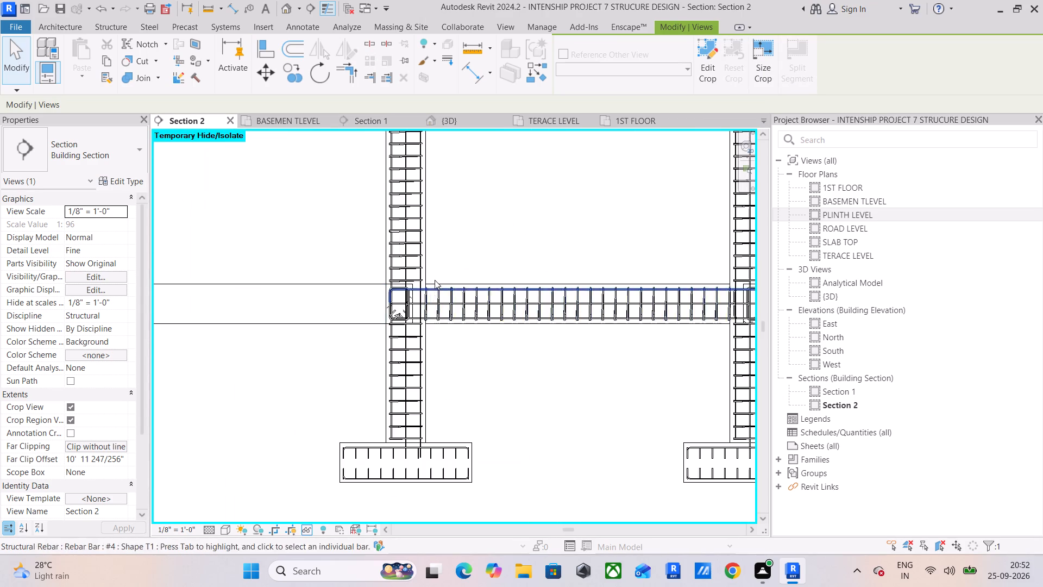
scroll(435, 276, "up", 6)
scroll(435, 276, "down", 7)
scroll(444, 211, "down", 1)
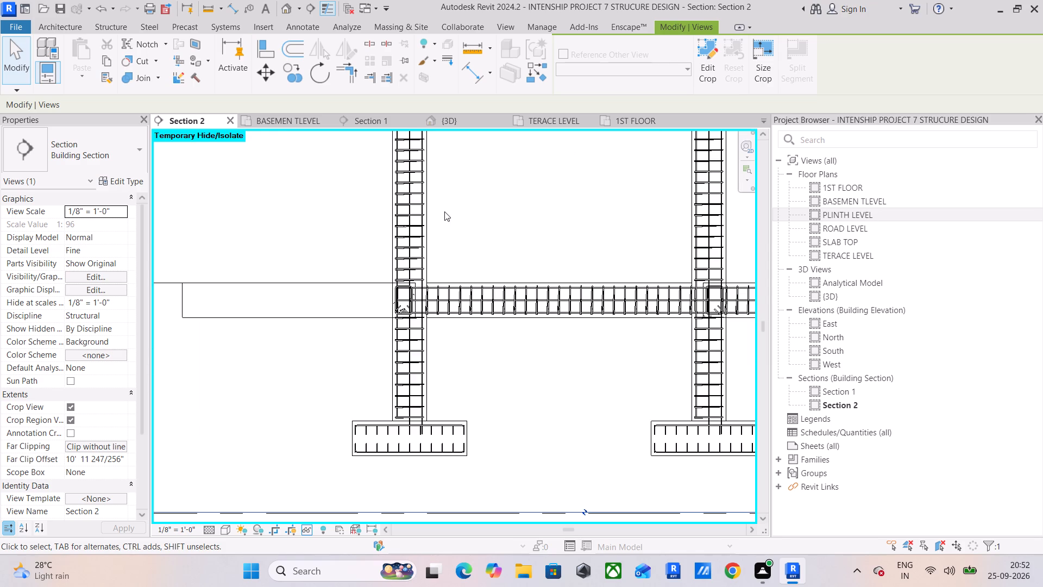
scroll(444, 211, "down", 2)
Select the #4 Shape 02 hooked top bar in the 3D view and locate its beam joint in Section 2.
left_click(463, 120)
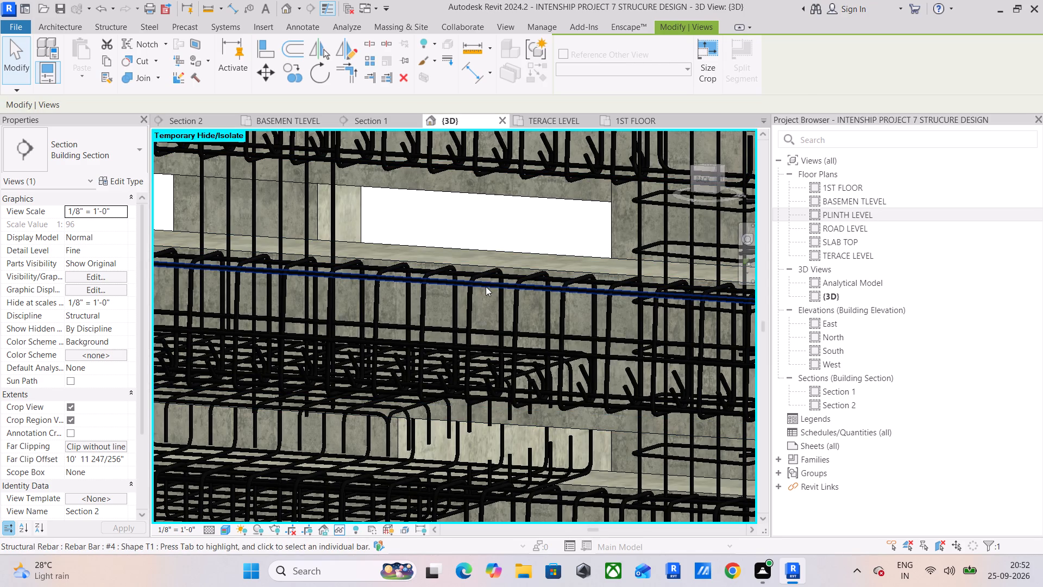
left_click(497, 284)
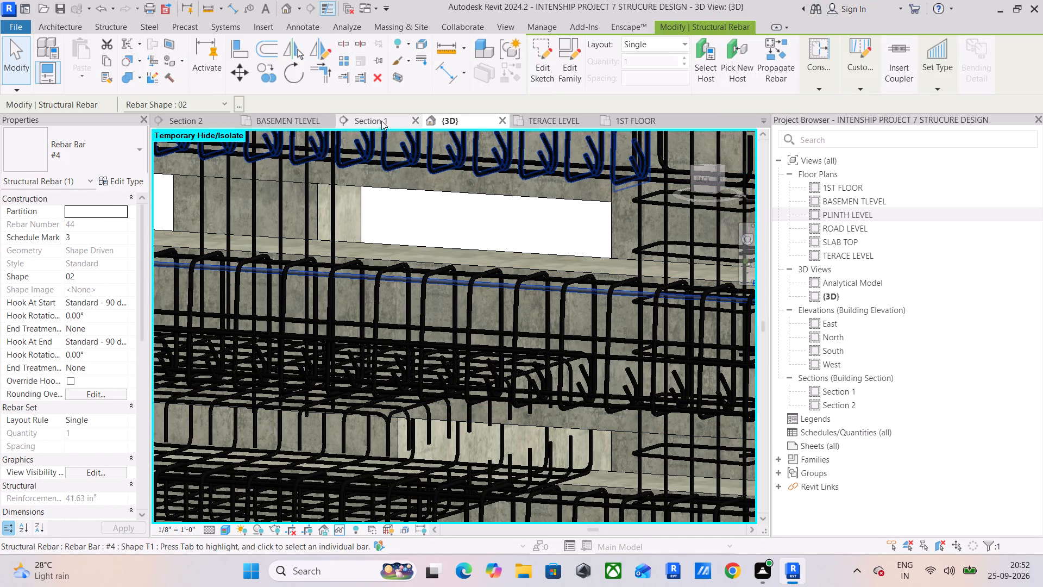
left_click(197, 121)
scroll(682, 250, "up", 5)
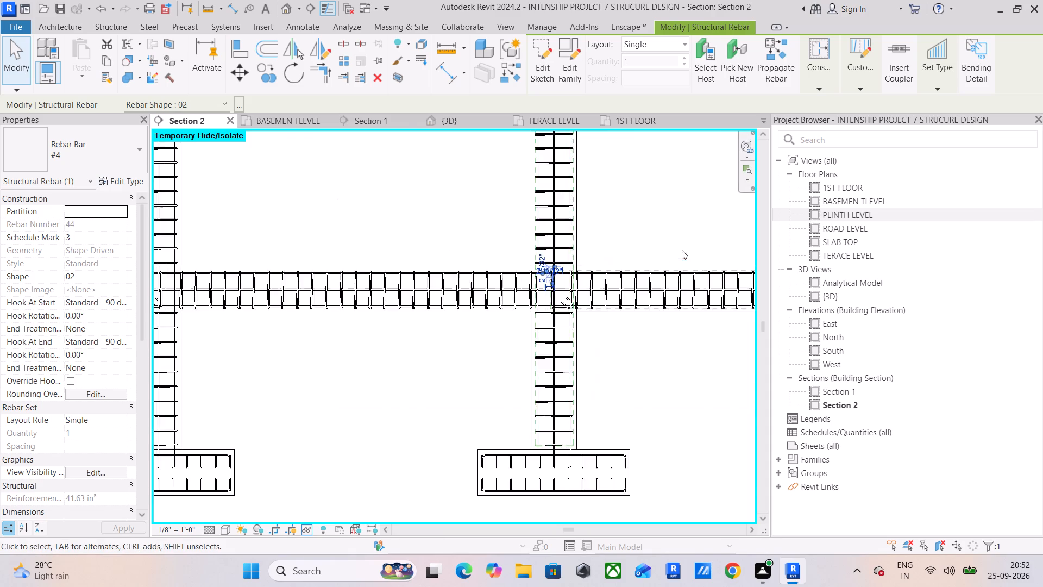
scroll(682, 250, "up", 12)
scroll(486, 295, "up", 6)
middle_click_drag(486, 295, 518, 204)
scroll(516, 232, "up", 1)
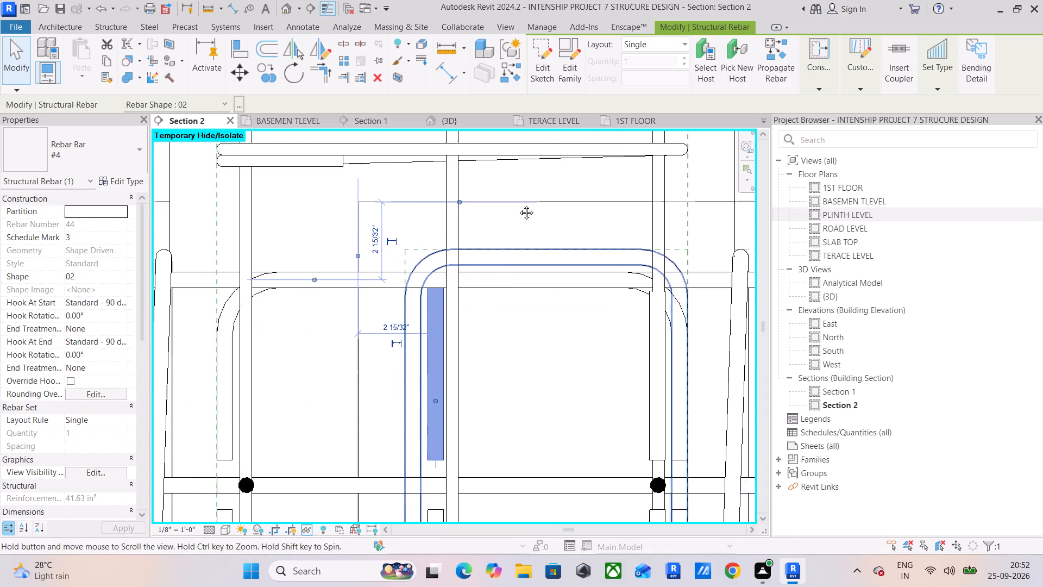
middle_click_drag(518, 204, 508, 130)
scroll(514, 226, "down", 4)
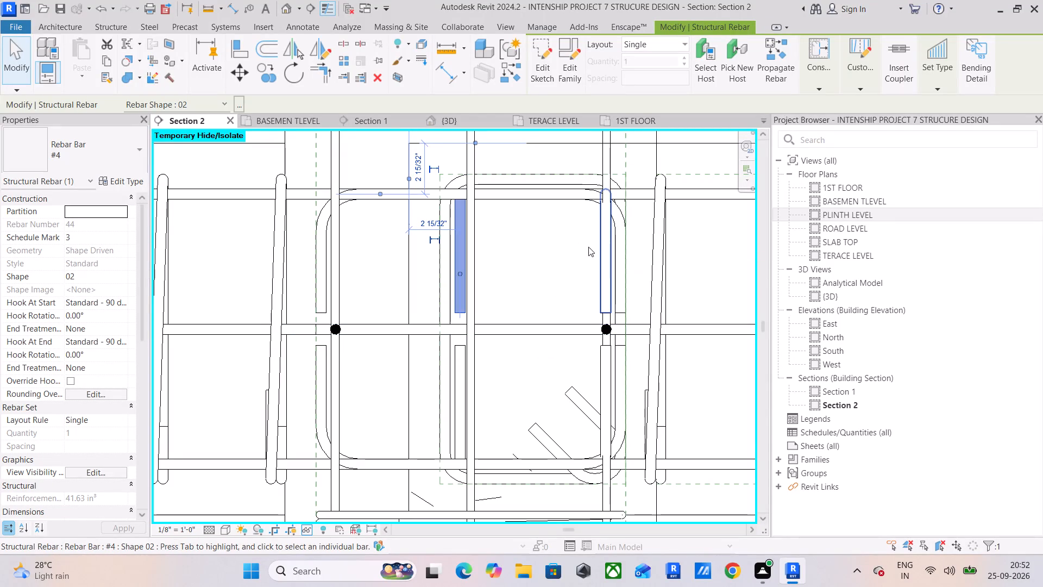
Move the mid-height #4 Shape 00 bar inside the stirrup, between the upper and lower hooked bars, about 2 1/2" from the beam's side face.
left_click(332, 327)
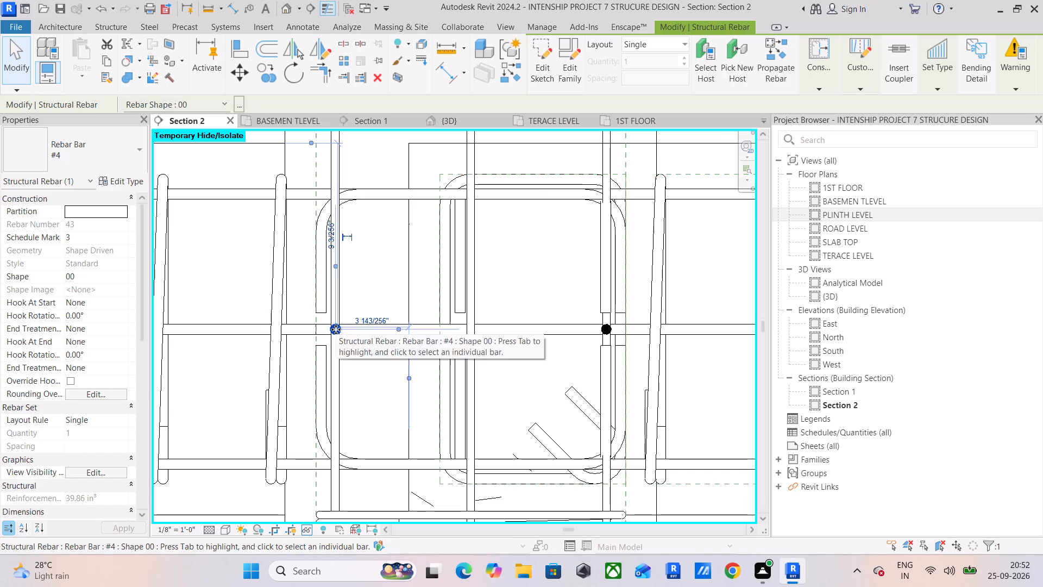
left_click_drag(336, 329, 461, 332)
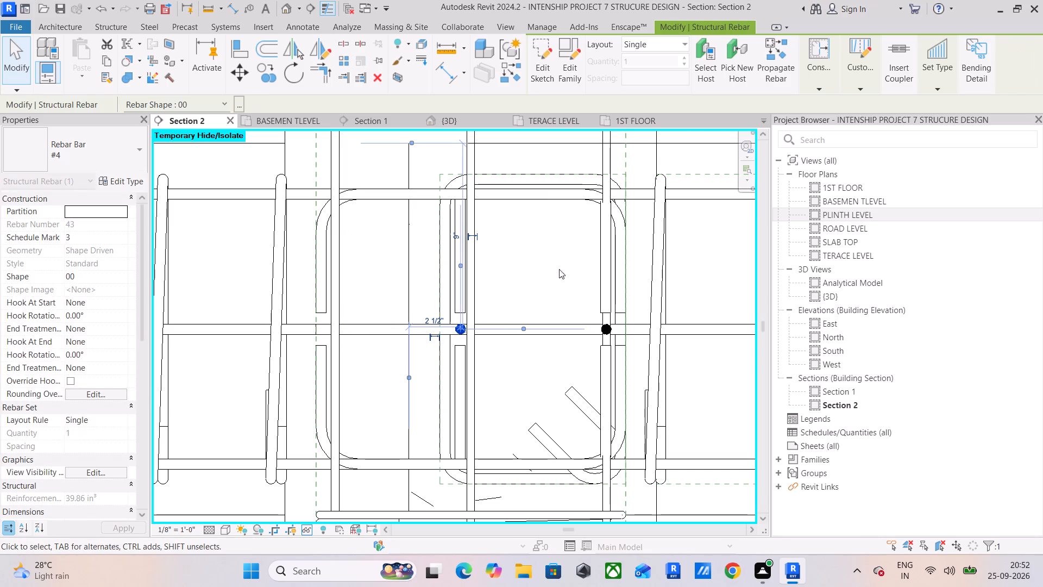
left_click(553, 267)
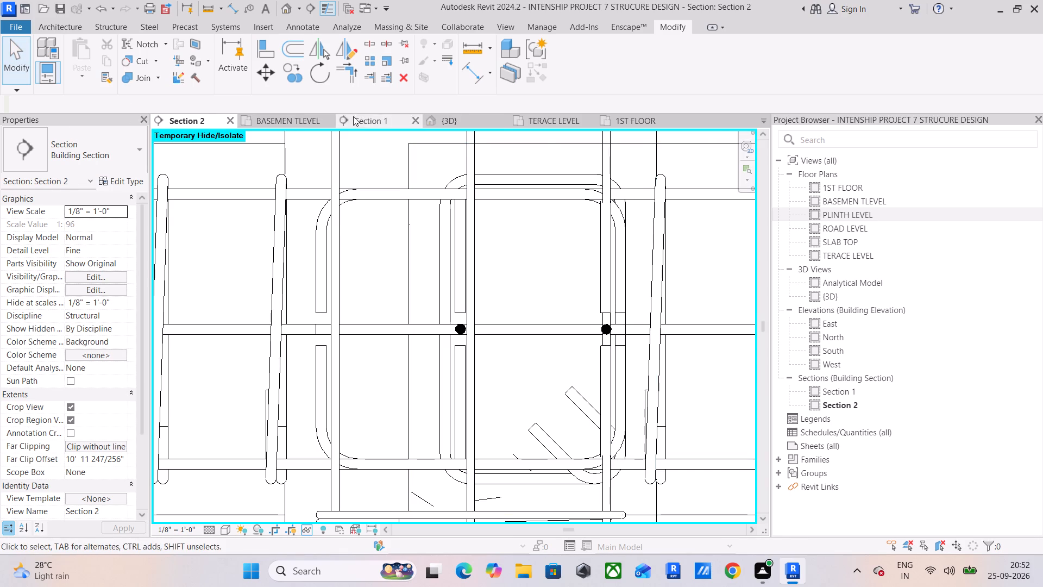
Select the whole model in 3D, list its related warnings and show the Warning 1 rebar, #4 Shape 00, id 604479.
left_click(473, 120)
scroll(499, 196, "down", 20)
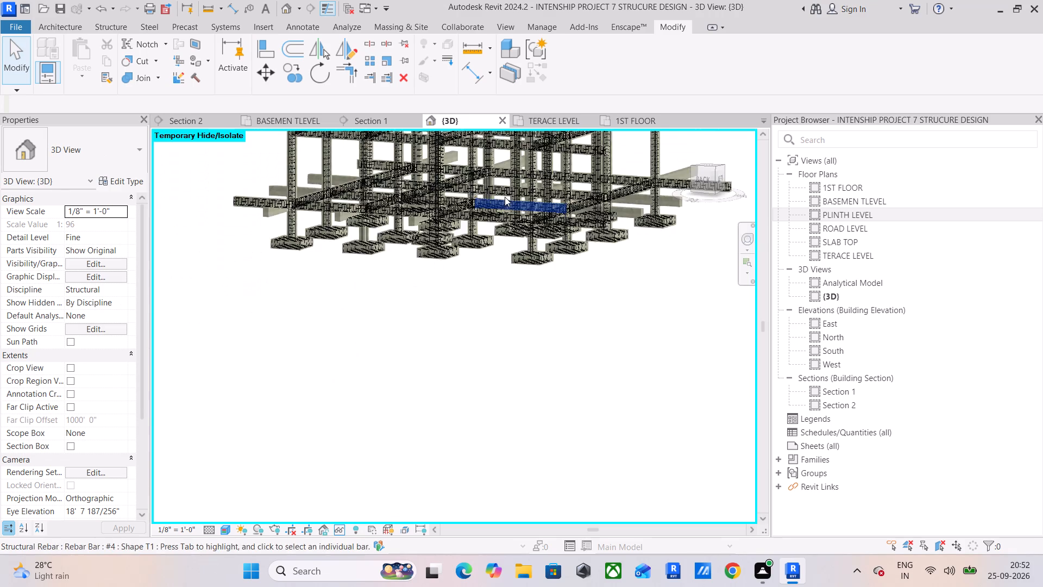
middle_click_drag(505, 198, 512, 333)
scroll(507, 313, "down", 5)
left_click_drag(351, 197, 521, 318)
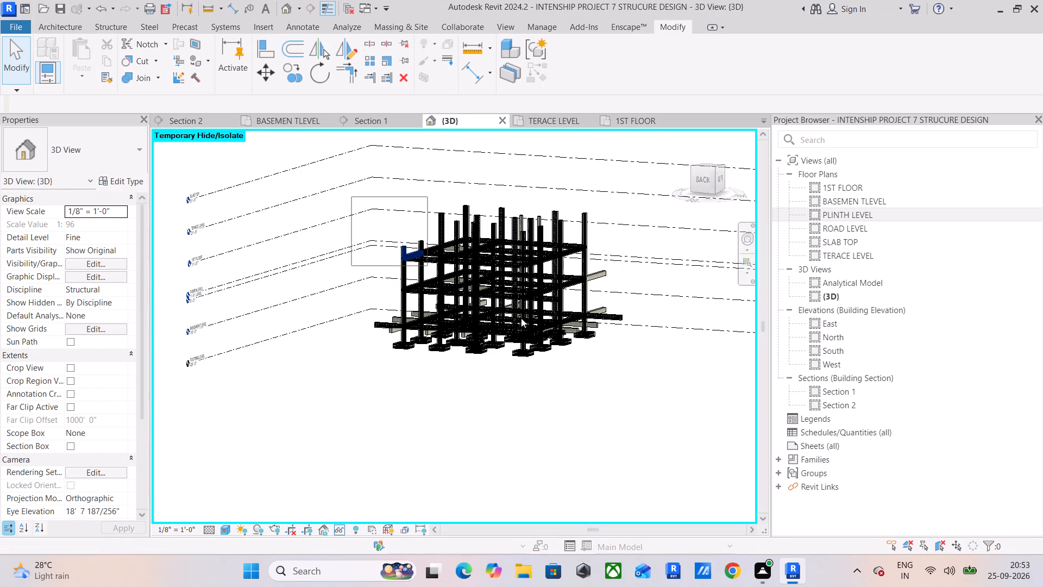
left_click_drag(521, 318, 678, 404)
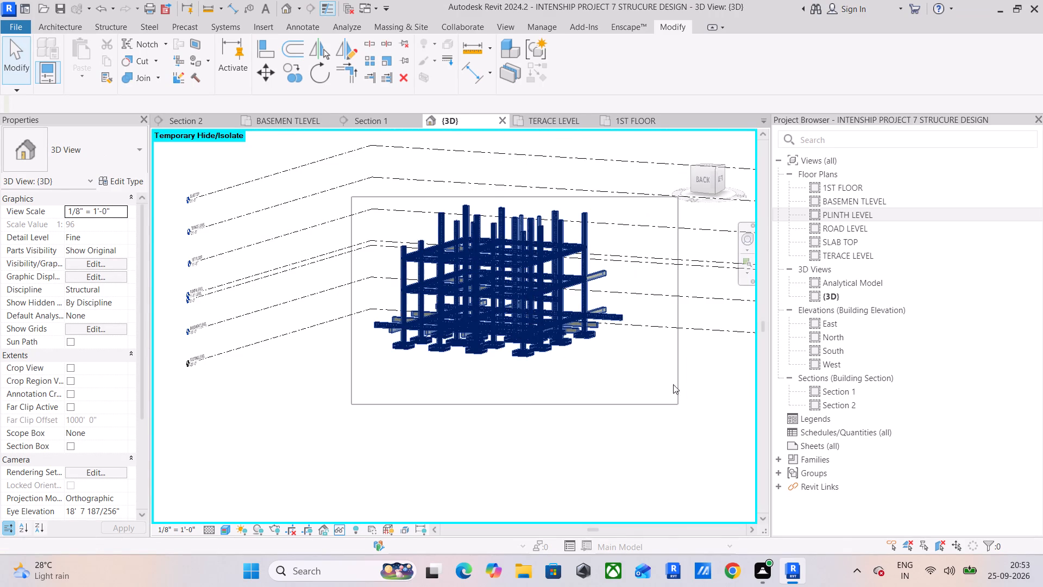
left_click(596, 67)
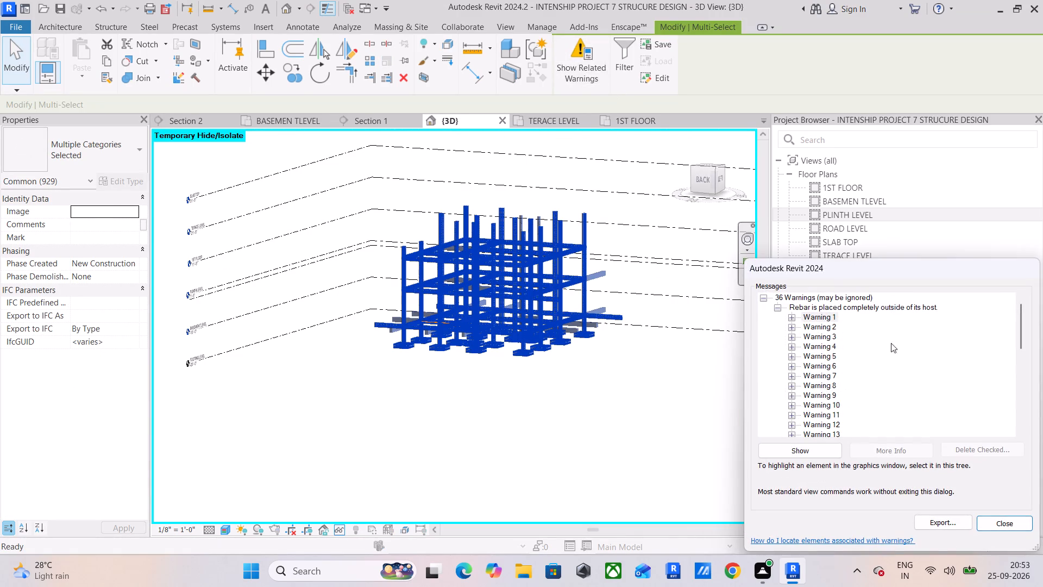
left_click(790, 319)
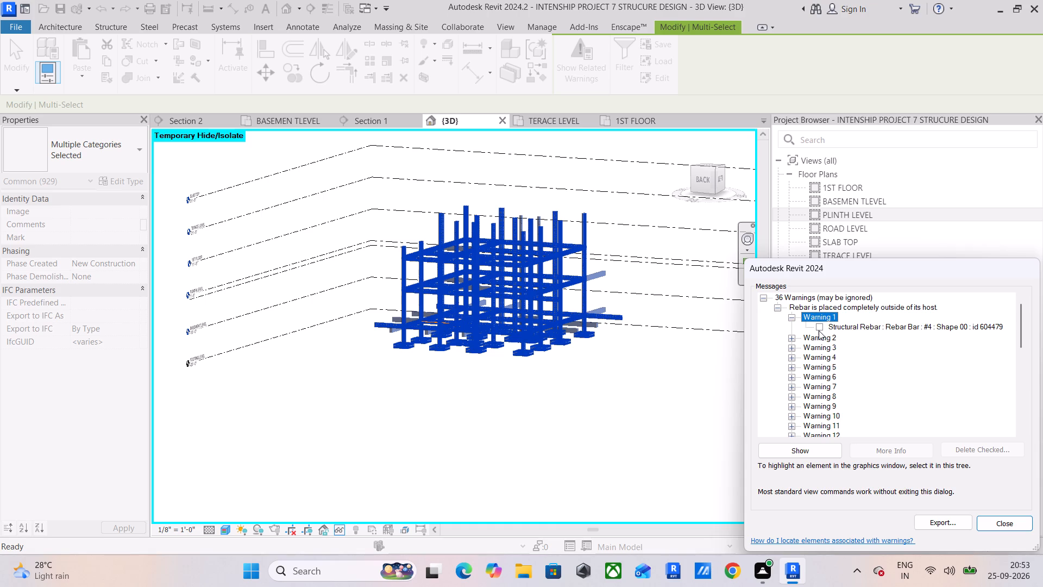
left_click(820, 329)
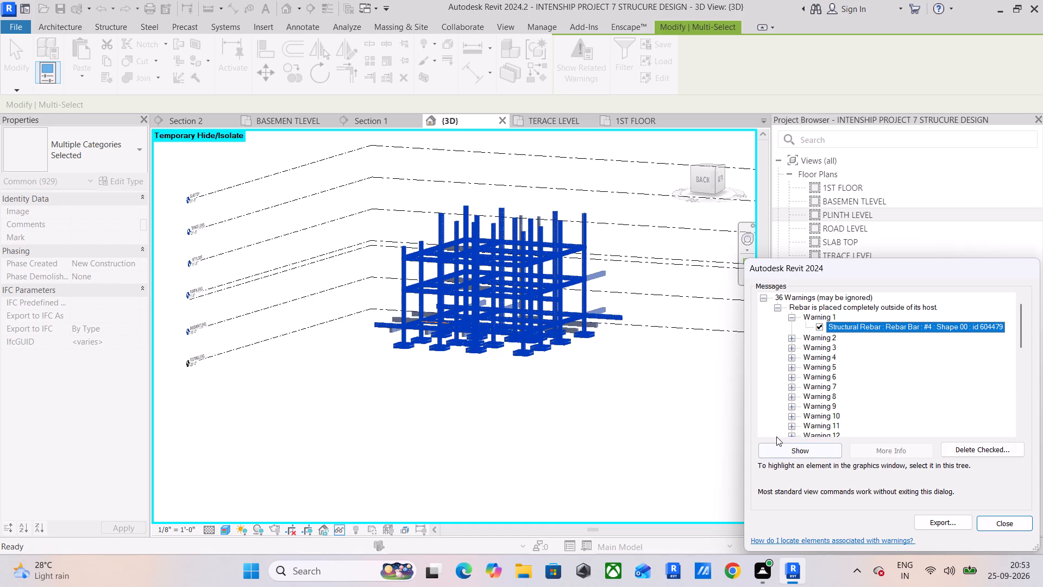
left_click(784, 445)
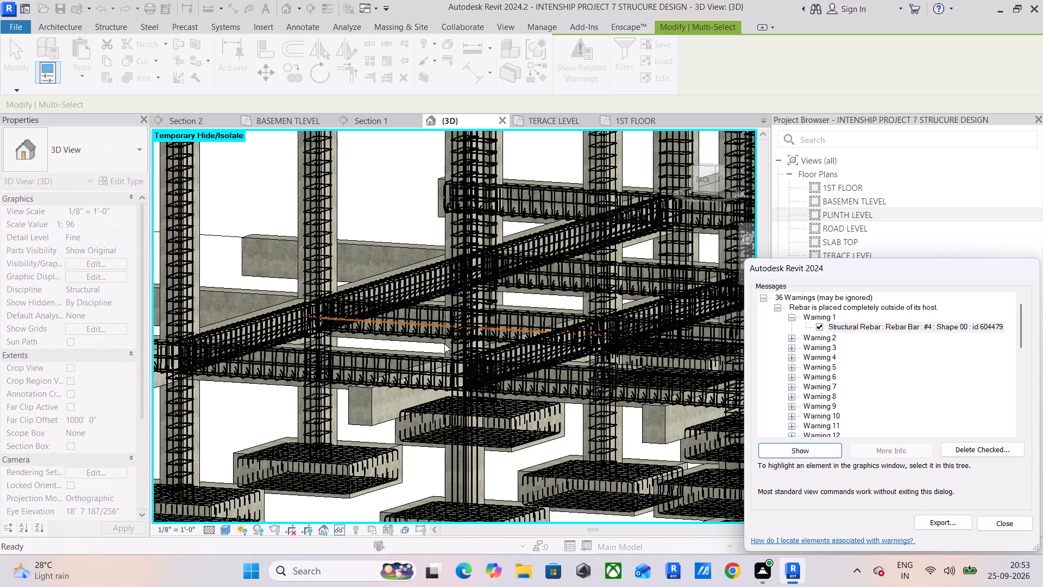
scroll(404, 312, "up", 10)
scroll(433, 360, "up", 5)
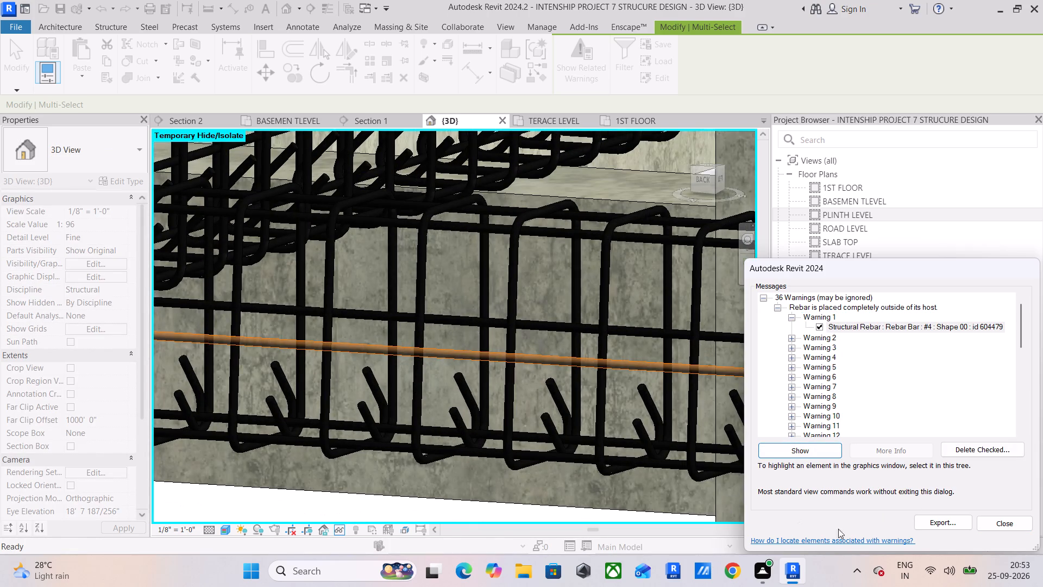
left_click(994, 522)
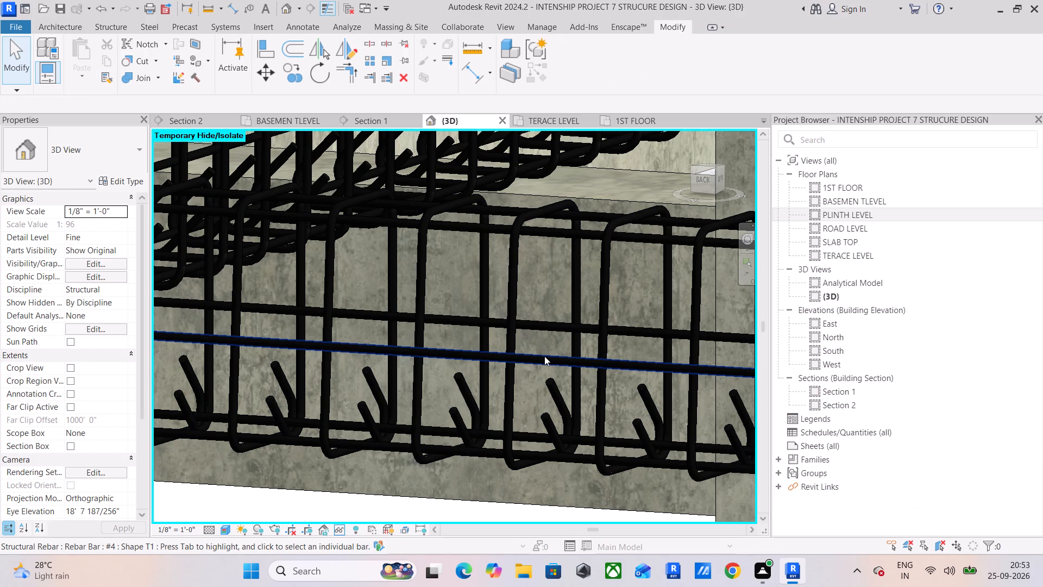
Select the flagged #4 Shape 00 bar in the 3D view and look for its beam joint in Section 2.
left_click(544, 356)
scroll(504, 357, "down", 17)
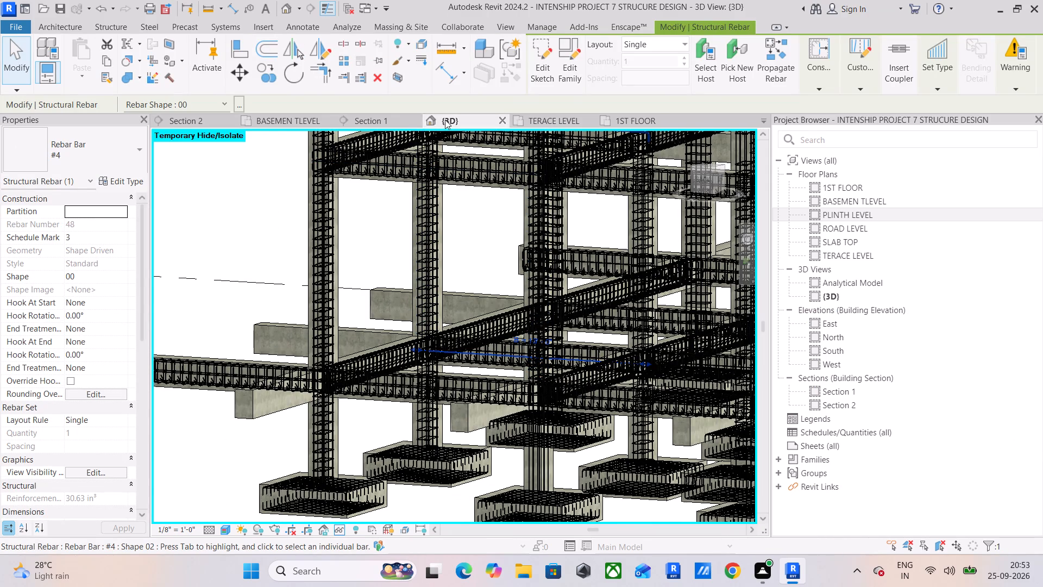
left_click(196, 121)
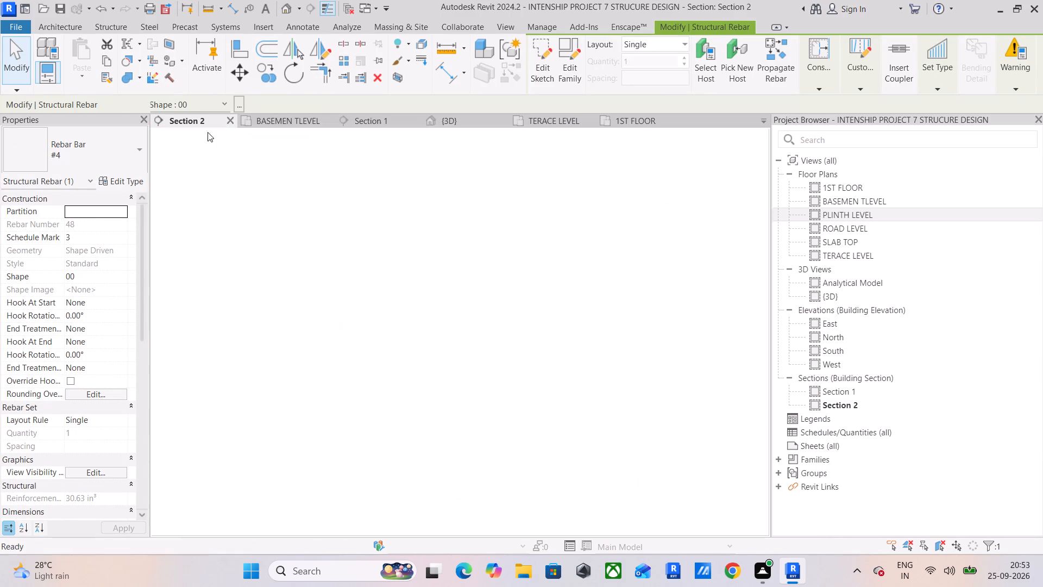
scroll(566, 364, "down", 16)
middle_click_drag(608, 357, 197, 337)
scroll(378, 354, "down", 6)
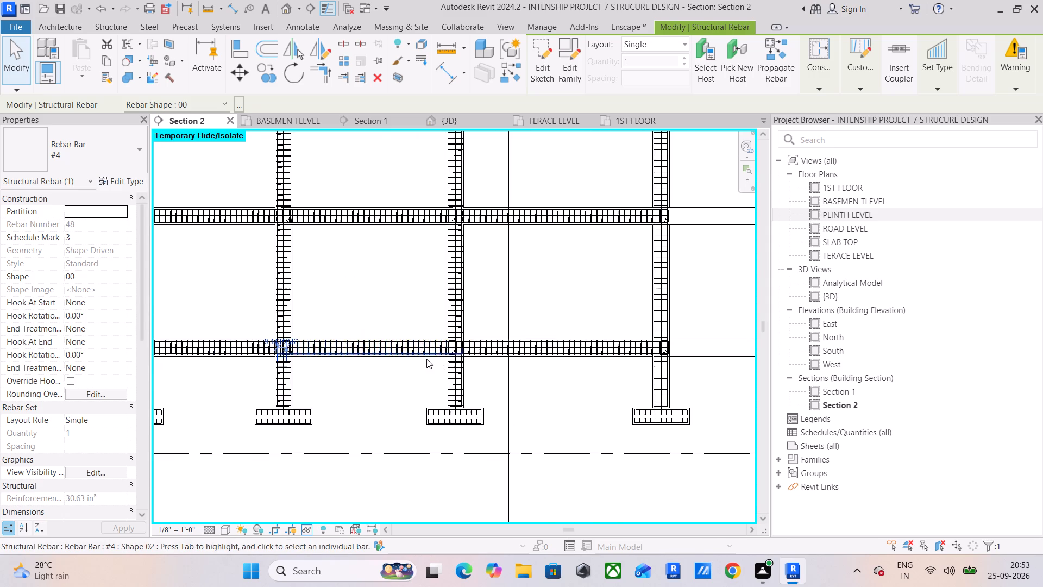
middle_click_drag(425, 372, 639, 370)
scroll(500, 358, "up", 13)
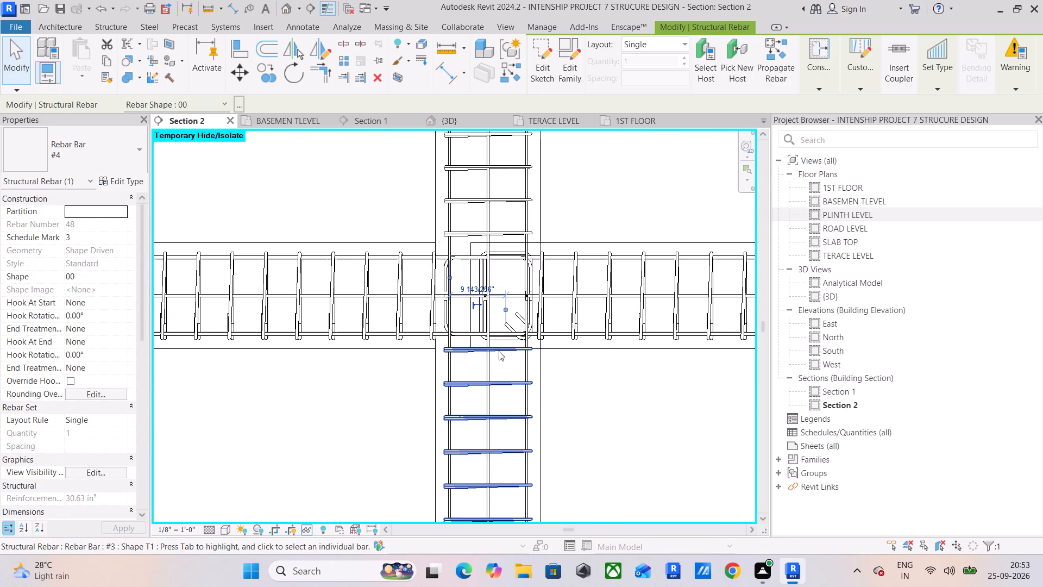
scroll(454, 293, "up", 11)
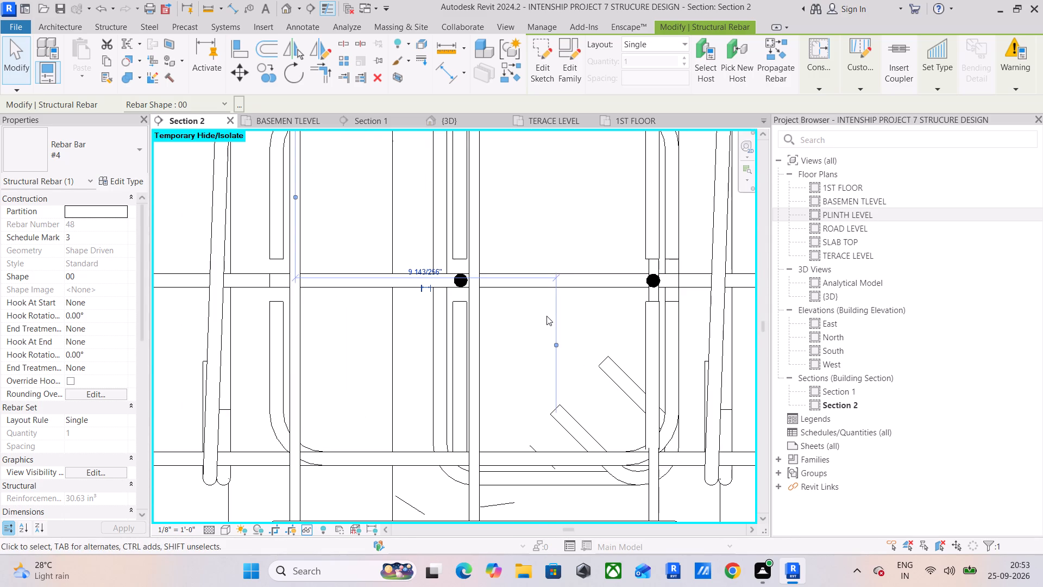
scroll(312, 256, "down", 5)
middle_click_drag(320, 259, 318, 333)
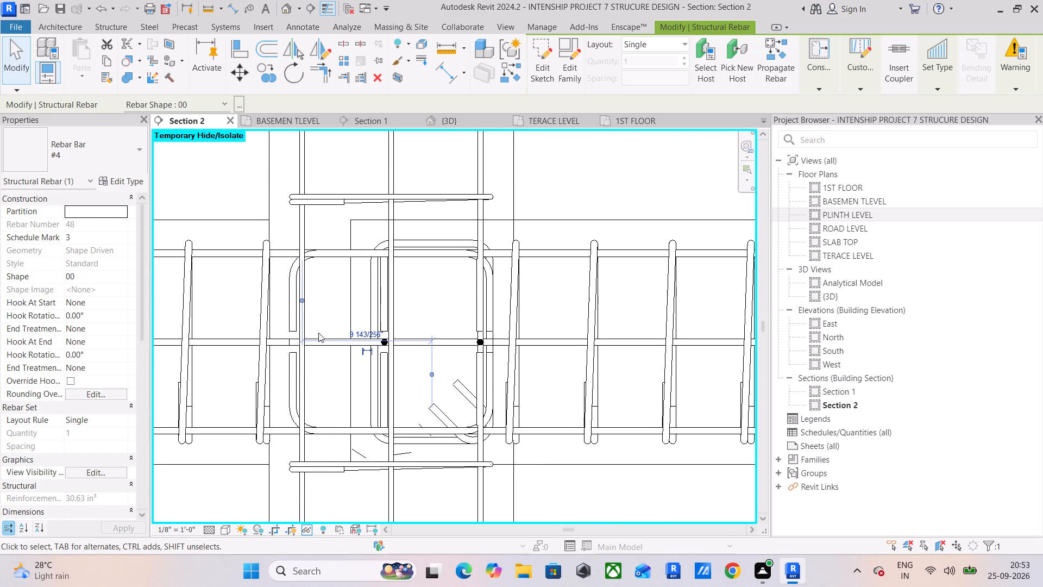
scroll(338, 316, "down", 13)
scroll(454, 305, "down", 7)
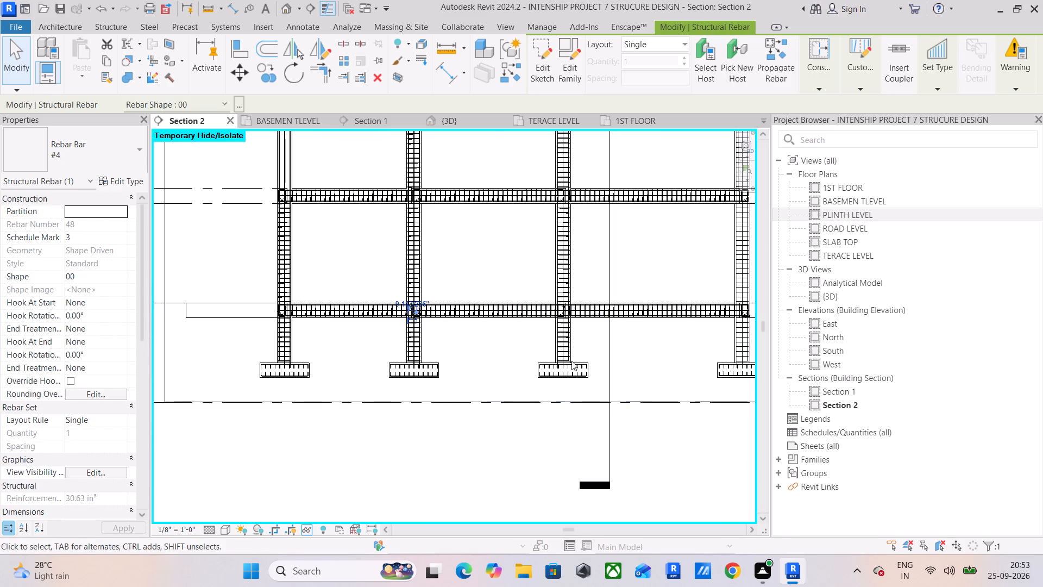
scroll(436, 305, "up", 7)
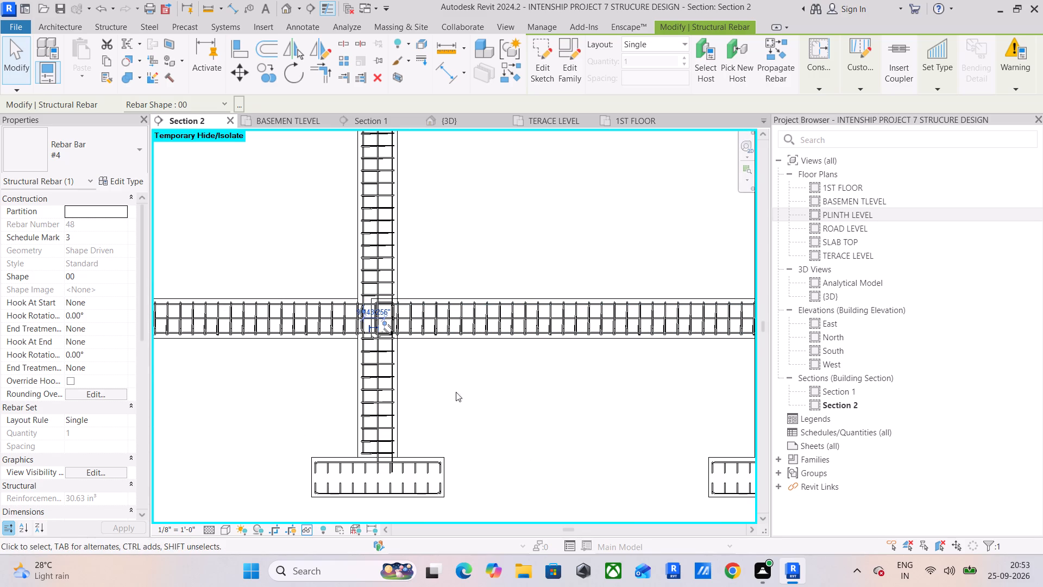
scroll(448, 210, "down", 6)
left_click(457, 119)
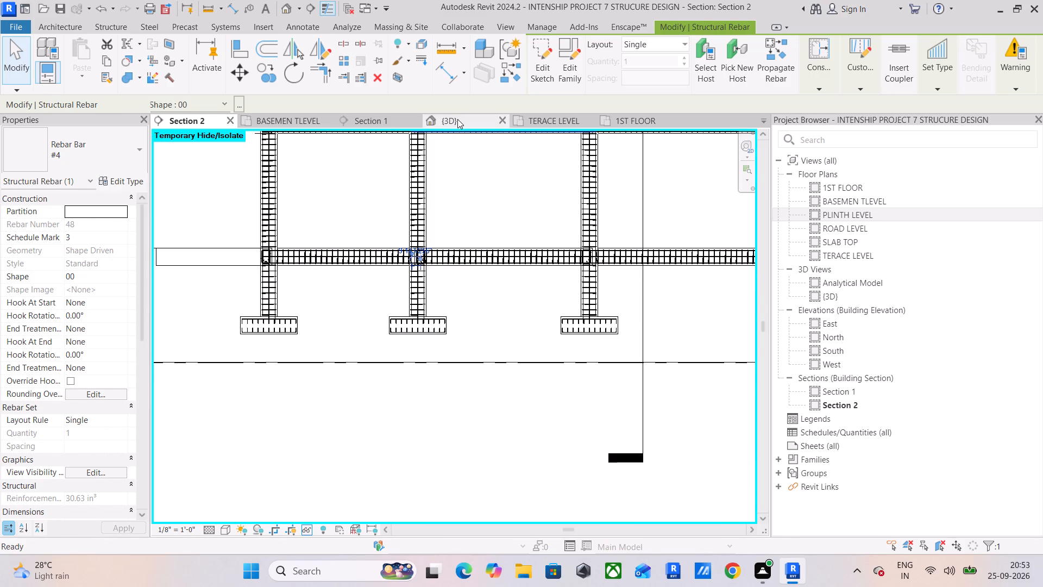
scroll(435, 357, "down", 10)
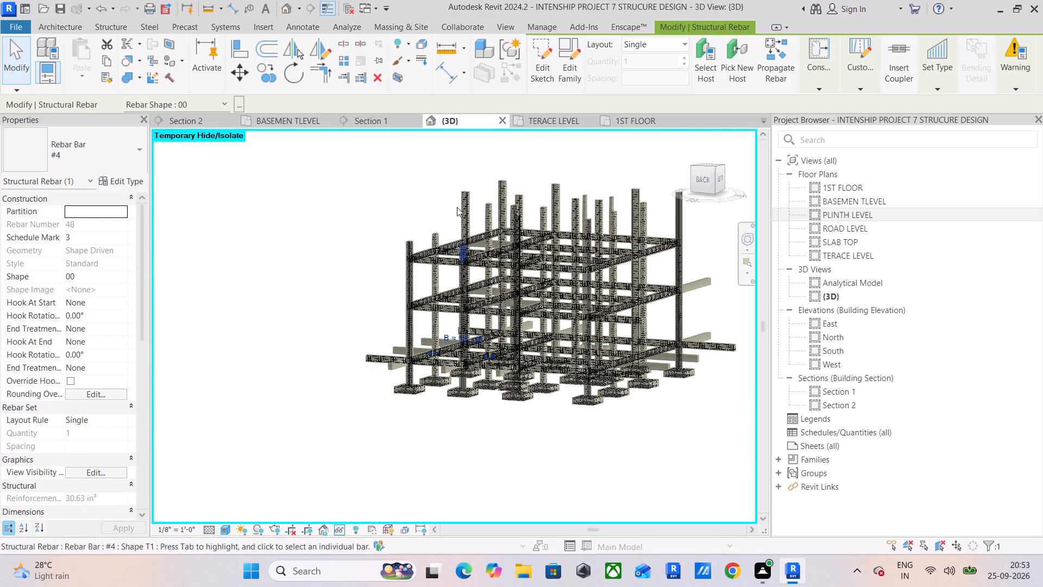
In the BASEMEN TLEVEL plan, move the Section 2 line to just before the third column line, near the selected bar's start.
left_click(280, 117)
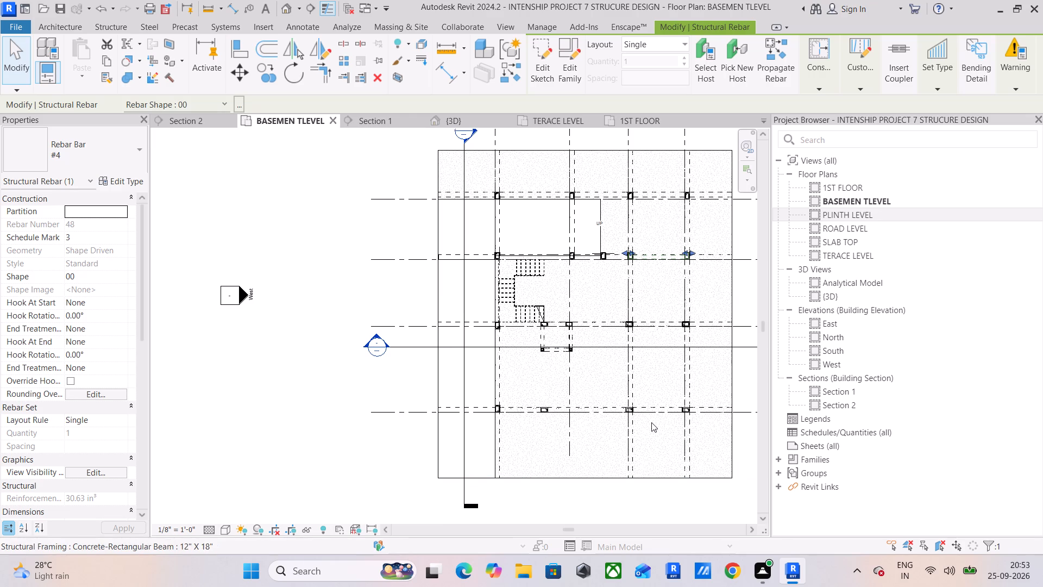
middle_click_drag(693, 273, 473, 342)
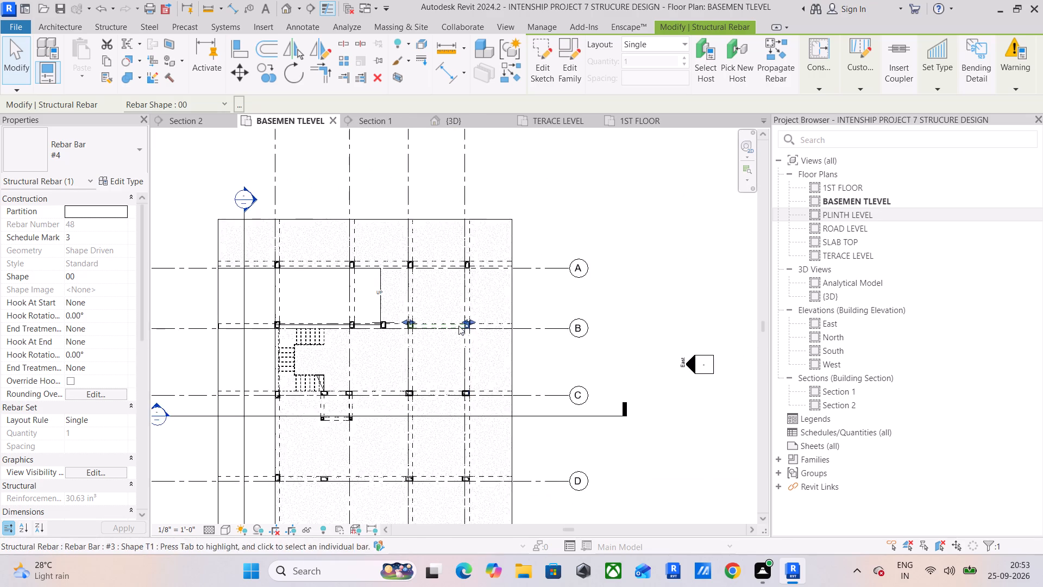
scroll(453, 321, "up", 8)
scroll(399, 324, "up", 1)
middle_click_drag(399, 324, 591, 288)
scroll(591, 288, "down", 6)
scroll(274, 271, "down", 2)
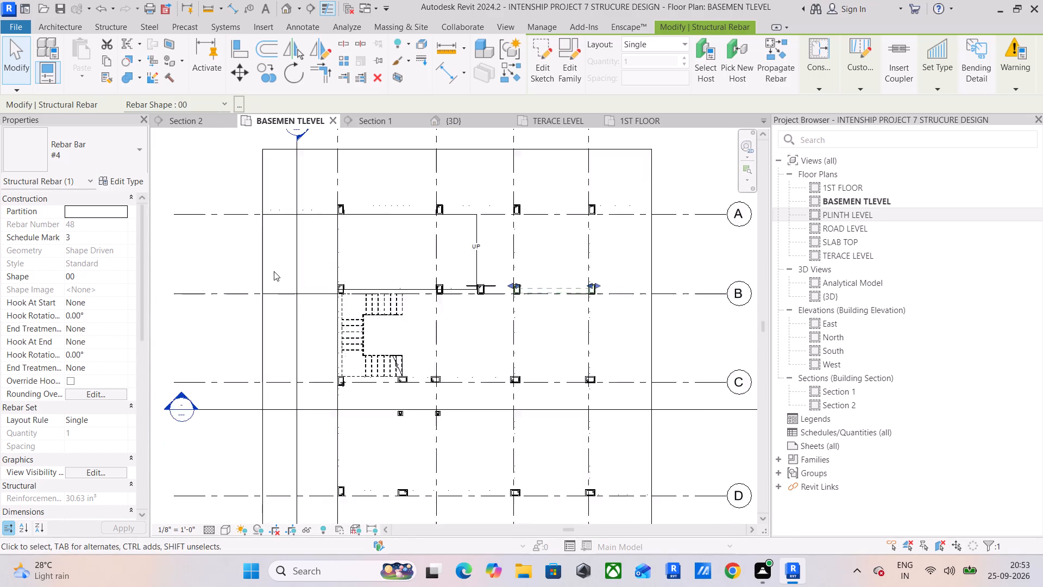
scroll(274, 271, "down", 3)
left_click_drag(285, 274, 401, 285)
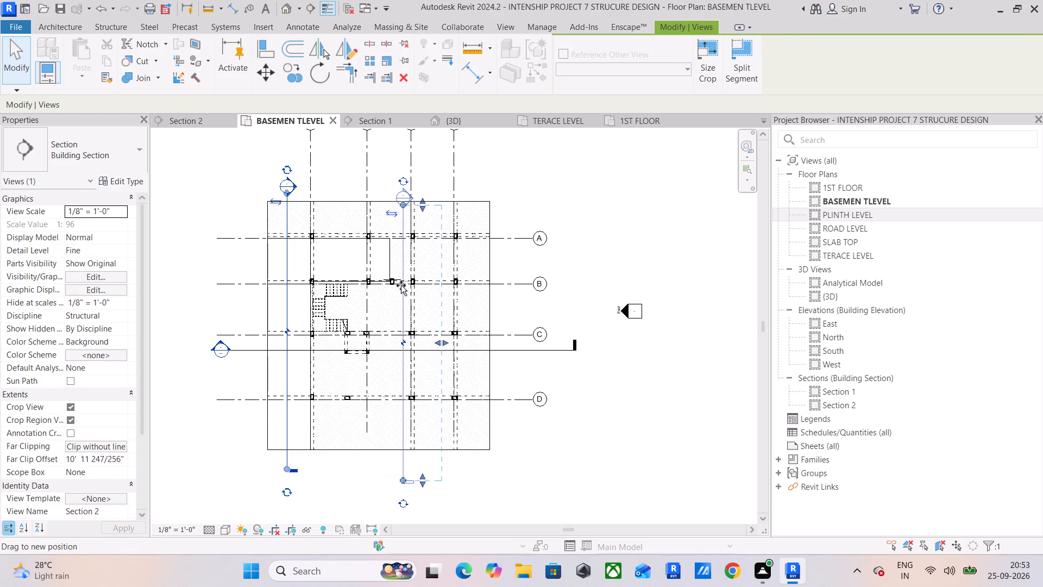
left_click_drag(401, 285, 402, 285)
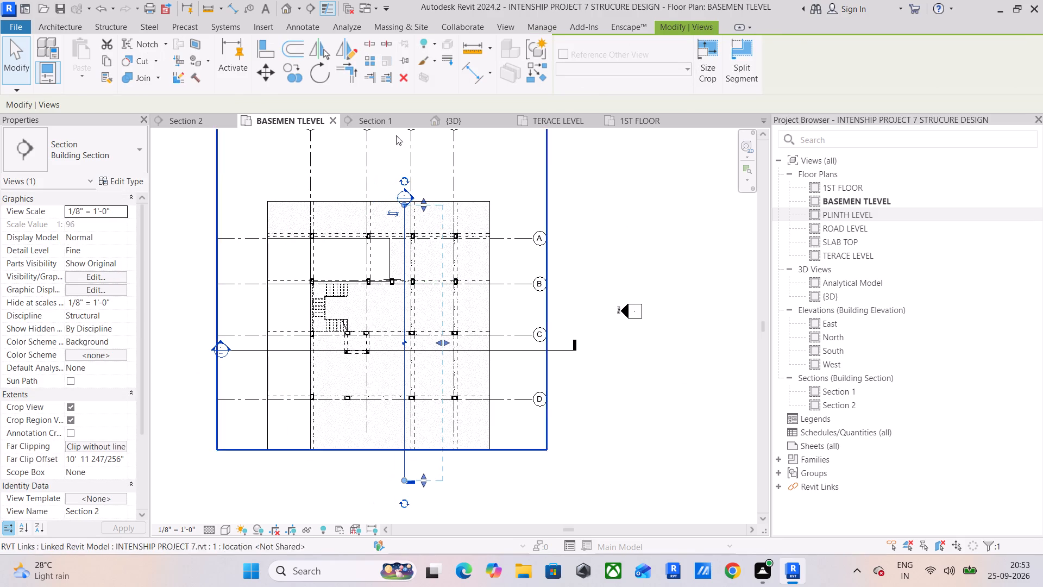
In Section 2, move the outlying mid-height #4 Shape 00 bar inside the stirrup, about 9 1/2" from the beam's far side face.
left_click(194, 121)
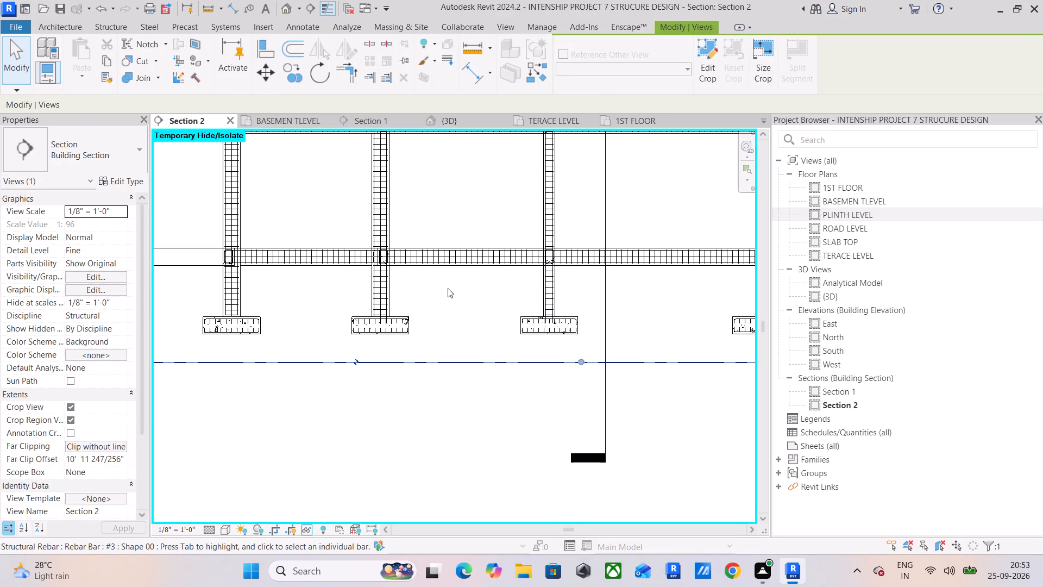
left_click(455, 114)
left_click(460, 123)
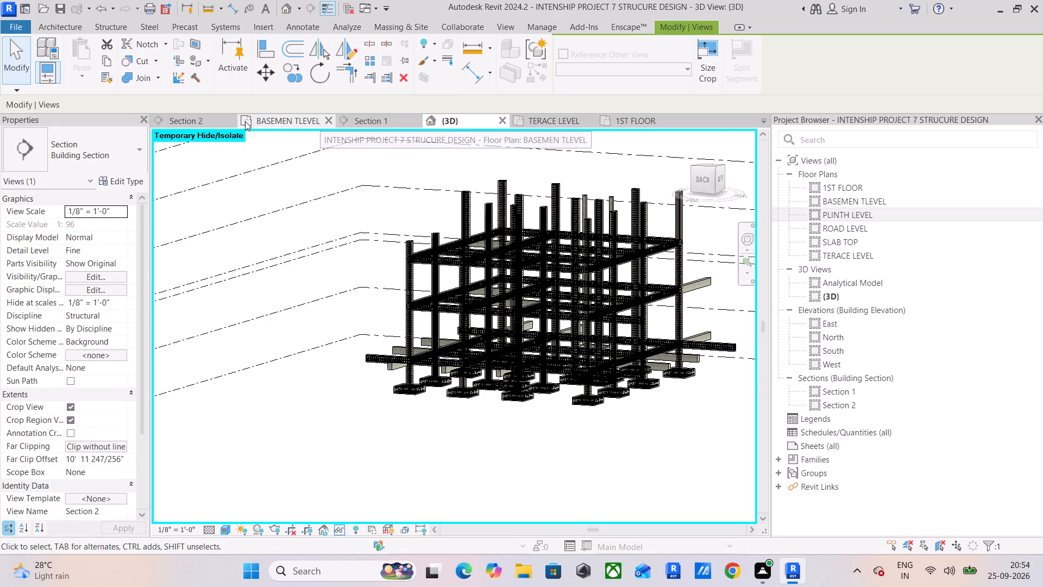
left_click(183, 121)
scroll(564, 264, "up", 5)
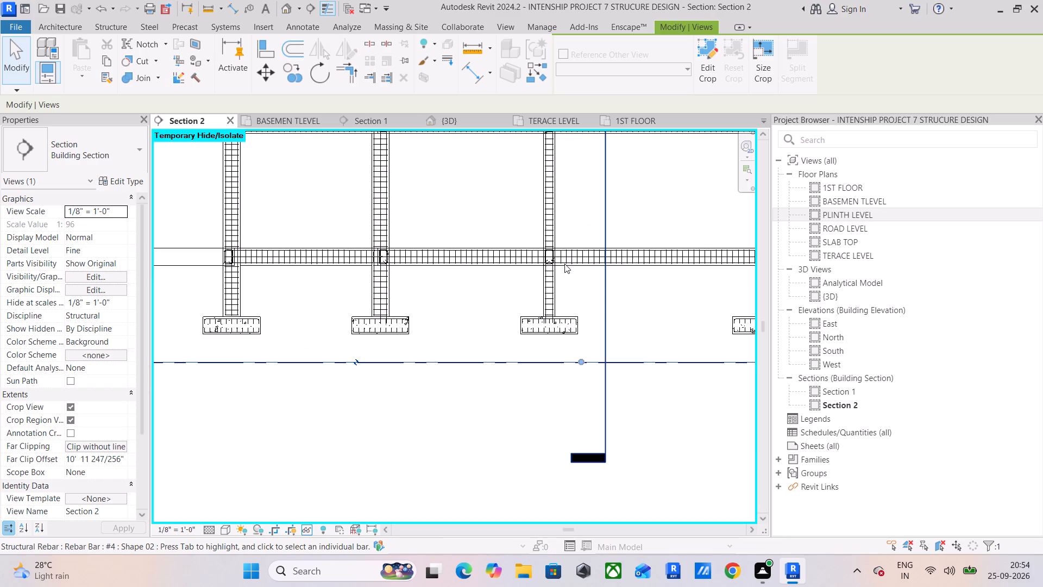
scroll(532, 238, "up", 10)
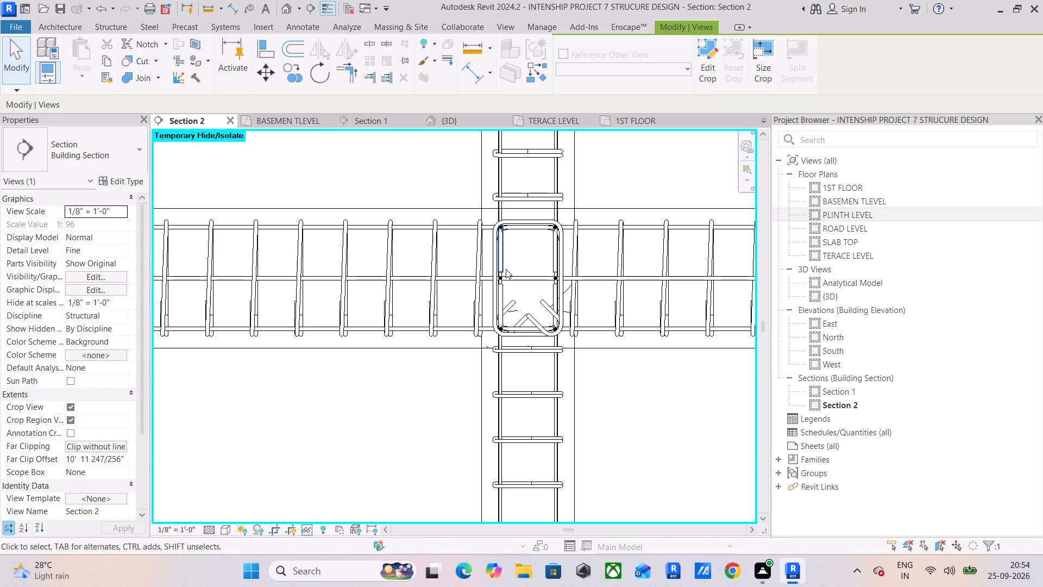
scroll(506, 272, "down", 7)
scroll(444, 276, "down", 7)
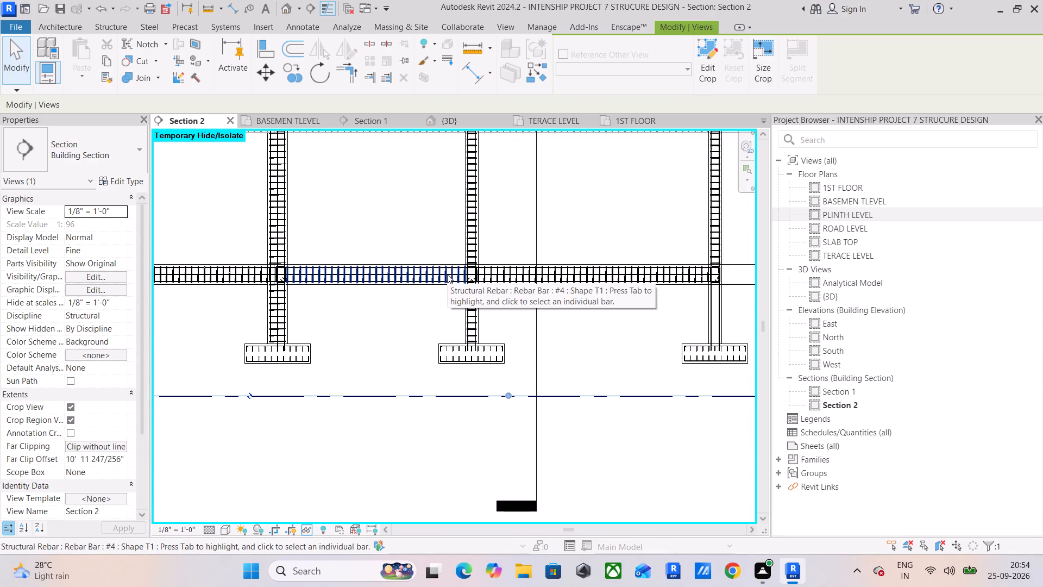
scroll(265, 272, "up", 16)
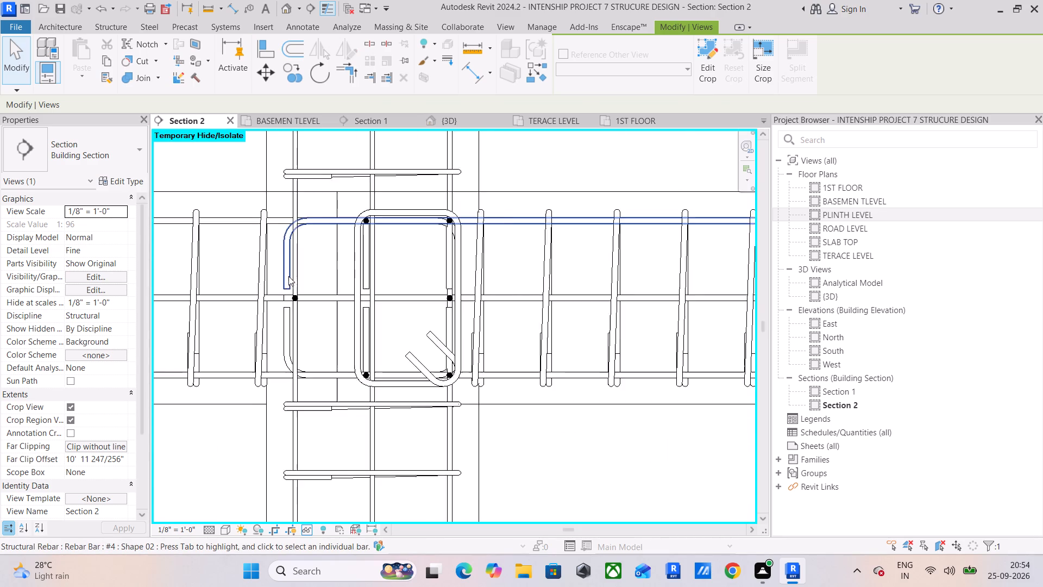
scroll(288, 276, "up", 7)
left_click(300, 324)
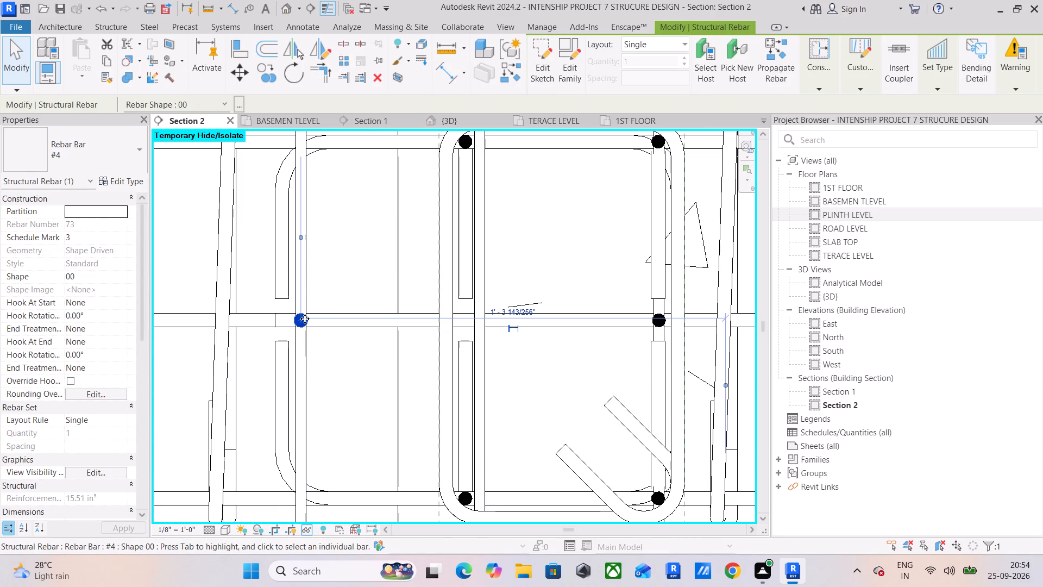
left_click_drag(301, 321, 469, 324)
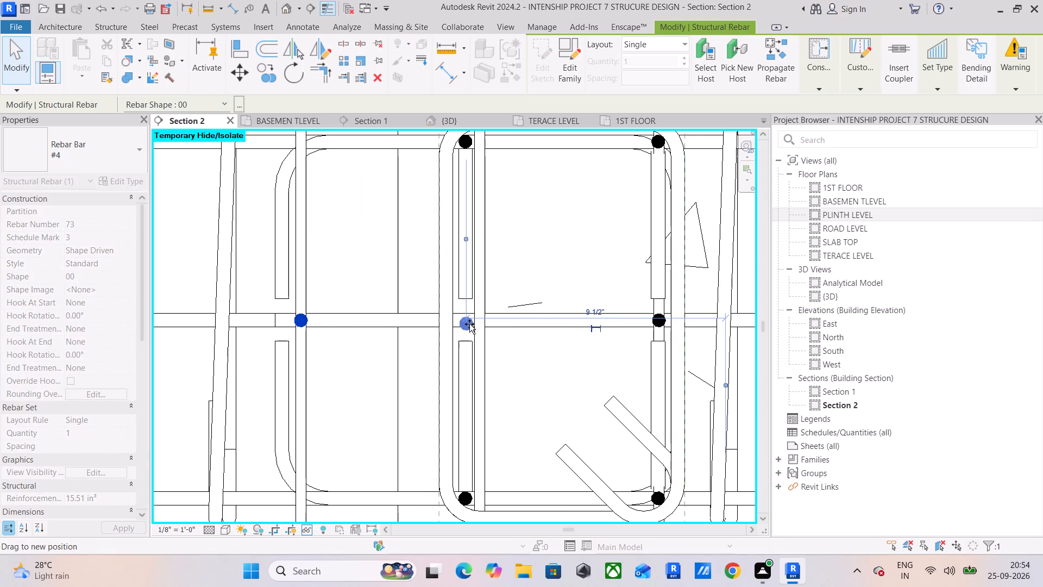
left_click_drag(469, 324, 463, 323)
left_click_drag(463, 323, 464, 321)
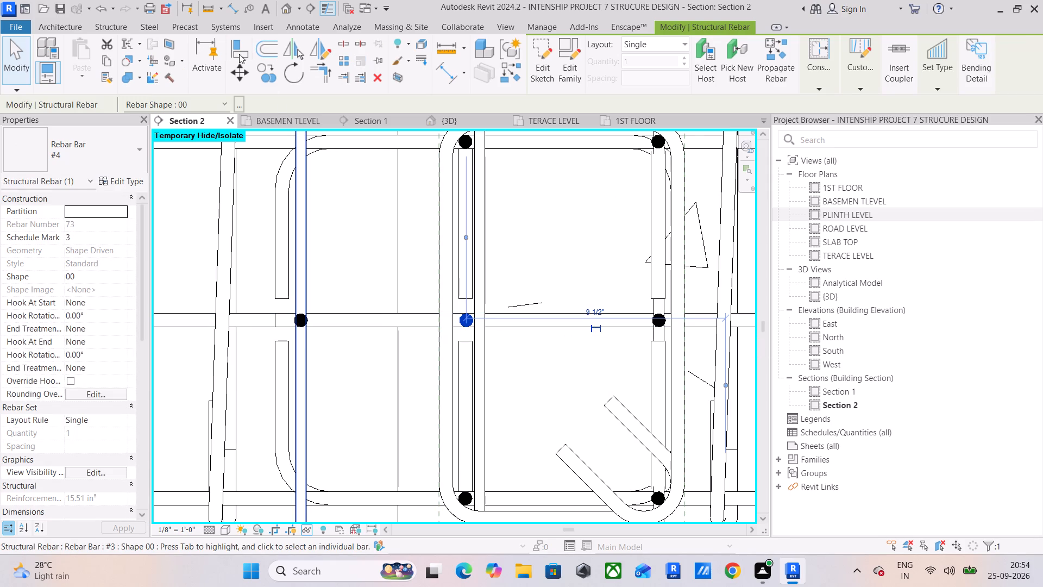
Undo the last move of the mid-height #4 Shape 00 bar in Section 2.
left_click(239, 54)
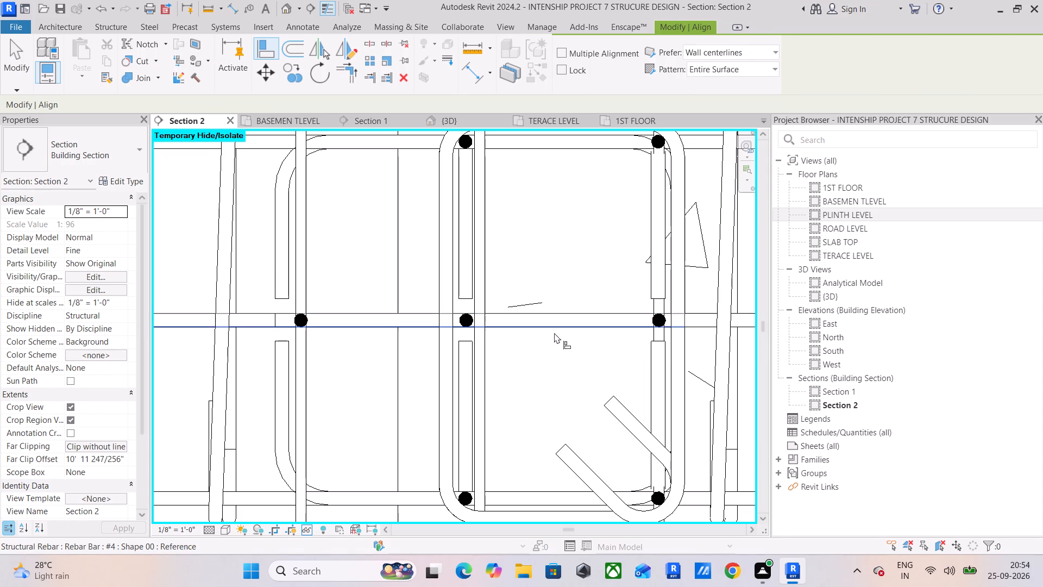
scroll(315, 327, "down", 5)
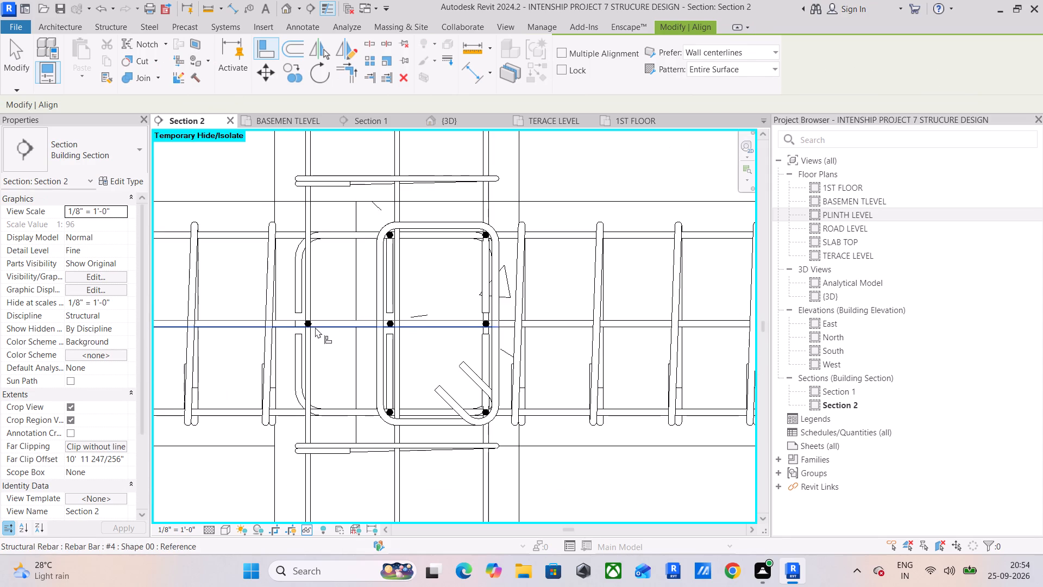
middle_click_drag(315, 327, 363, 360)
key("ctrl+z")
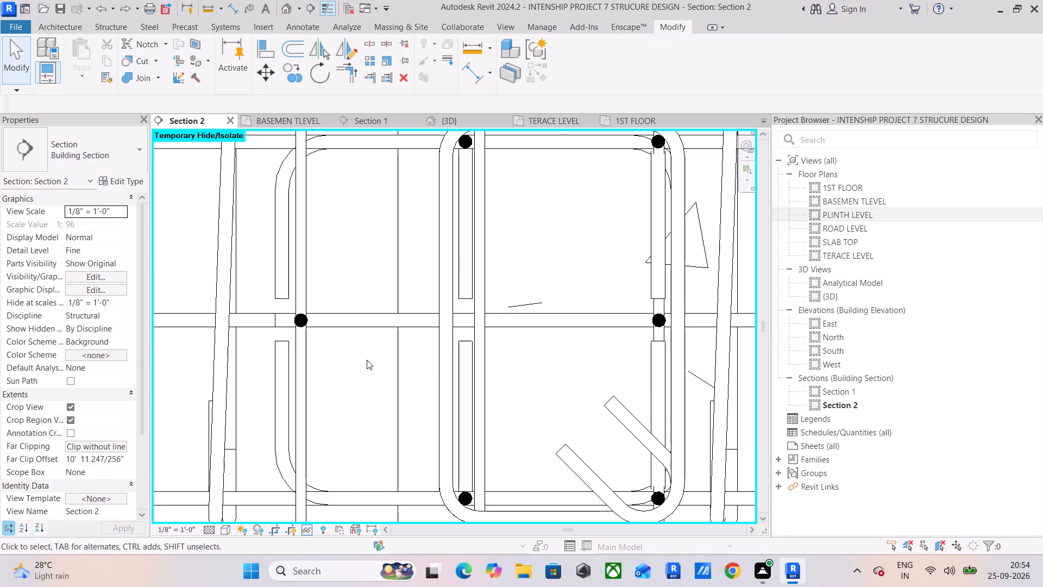
Move the outlying mid-height #4 Shape 00 bar inside the stirrup, roughly in line with its near-side corner bars.
left_click(296, 321)
left_click_drag(299, 322, 363, 326)
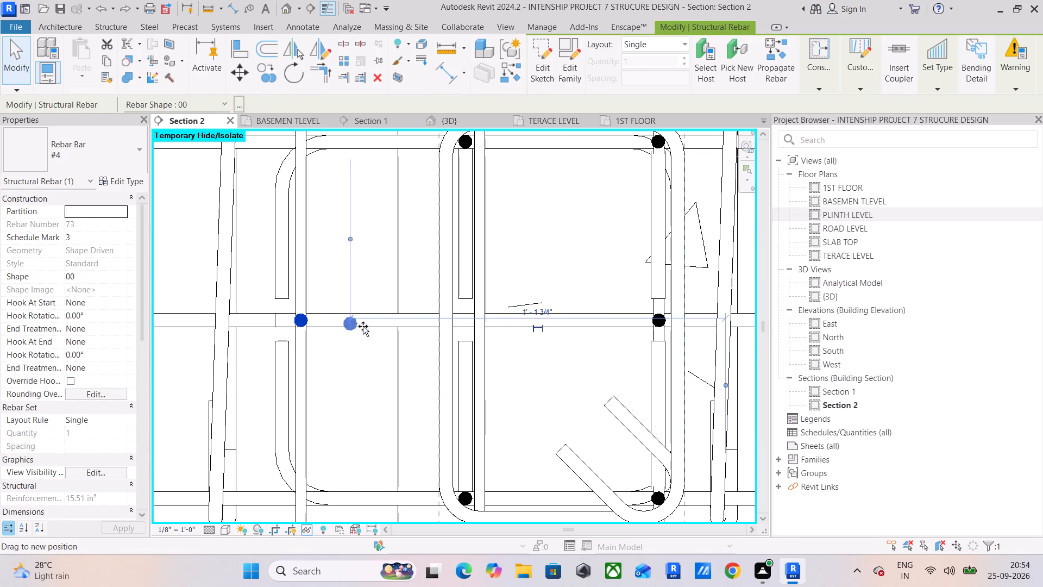
left_click_drag(363, 326, 465, 322)
Delete the other #4 Shape 00 bar that remains outside the stirrup at mid-height.
left_click(305, 322)
scroll(353, 341, "down", 5)
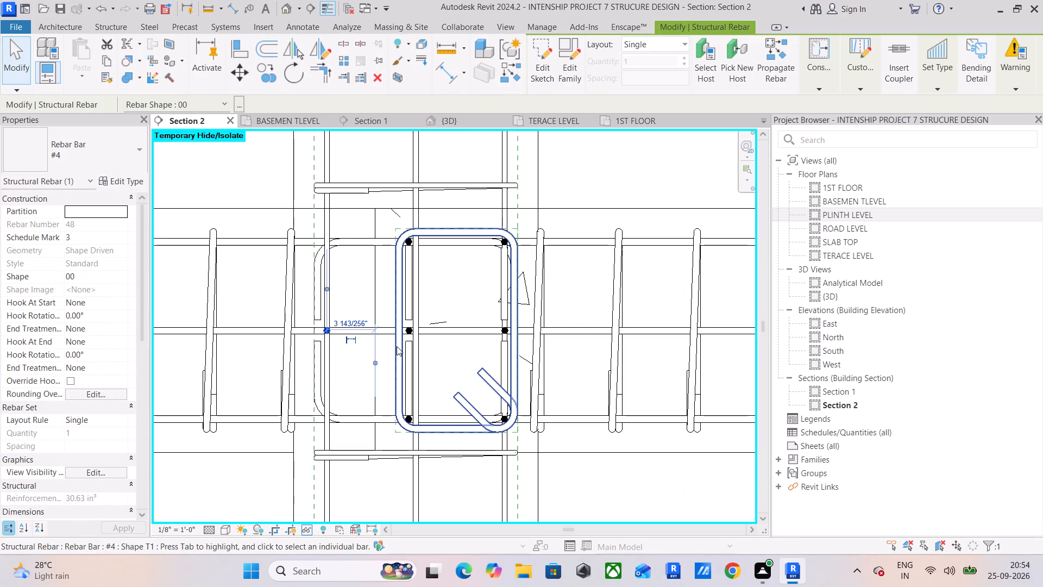
key("Delete")
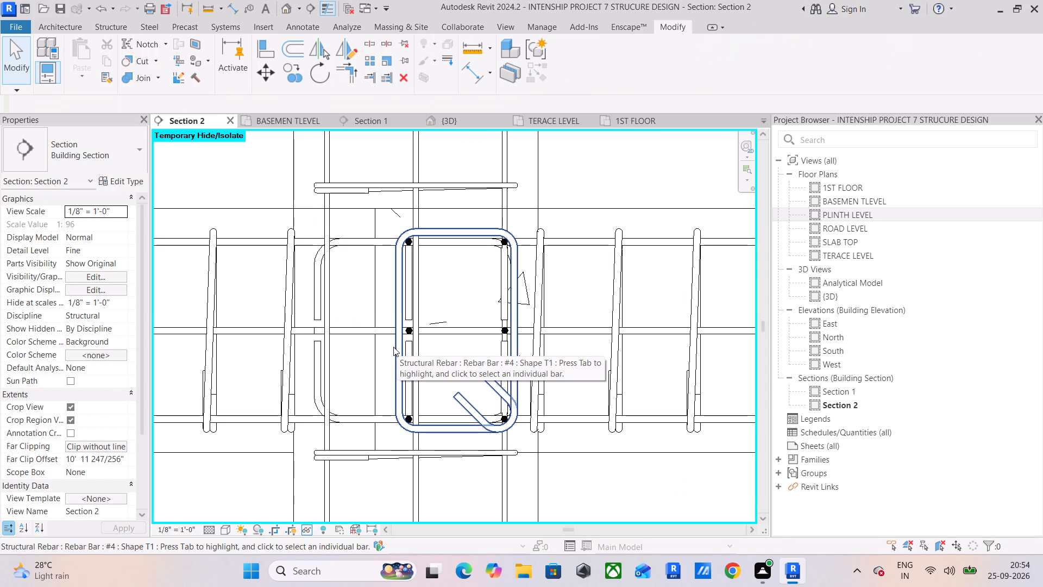
Align the moved mid-height bar with the vertical centerline of the #4 Shape 02 bar leg above it.
scroll(406, 419, "up", 6)
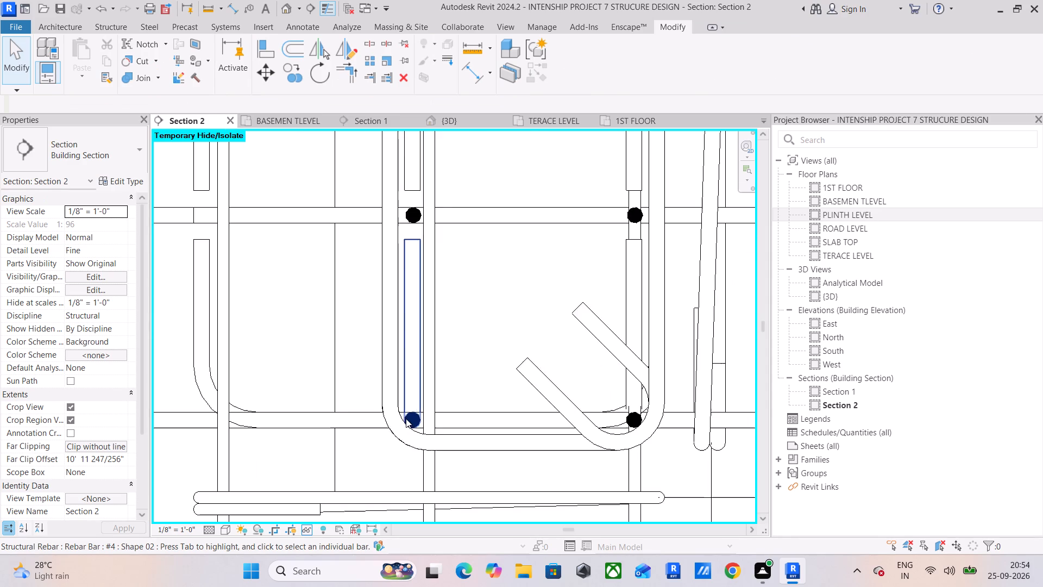
scroll(412, 421, "up", 7)
scroll(423, 422, "down", 6)
middle_click_drag(437, 394, 439, 499)
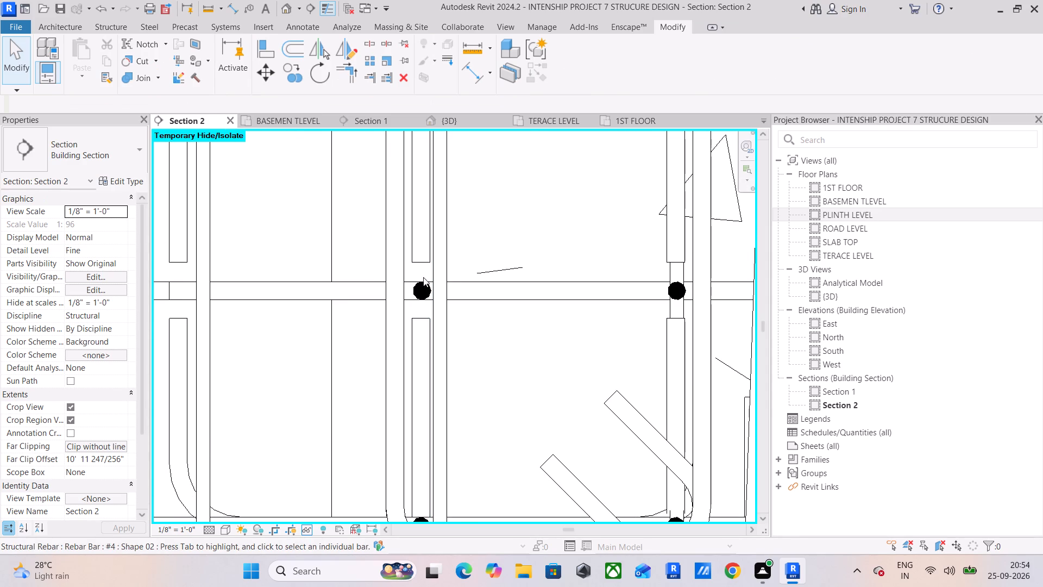
scroll(423, 259, "up", 5)
middle_click_drag(469, 301, 406, 322)
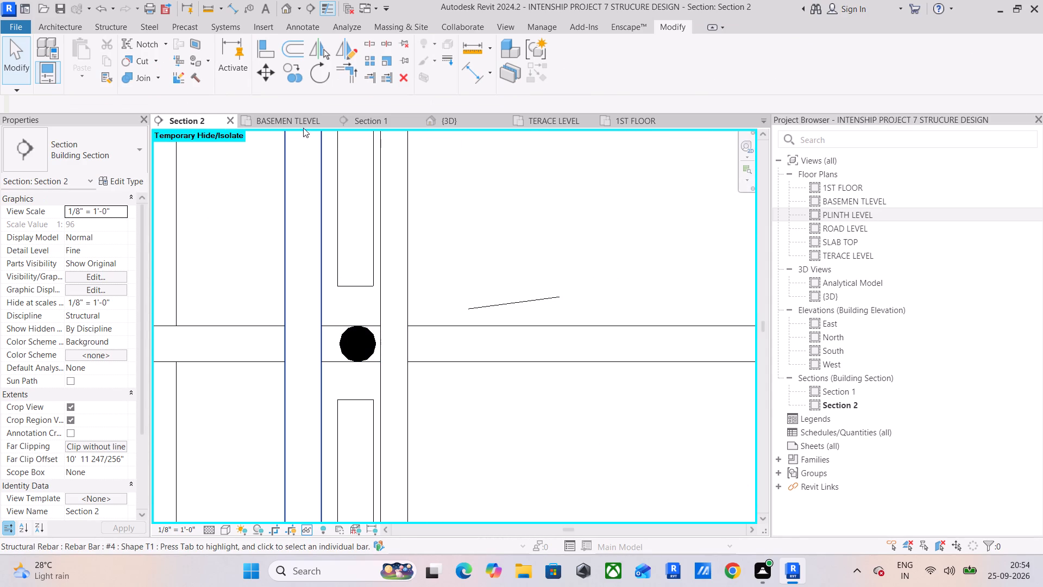
left_click(274, 51)
left_click(360, 262)
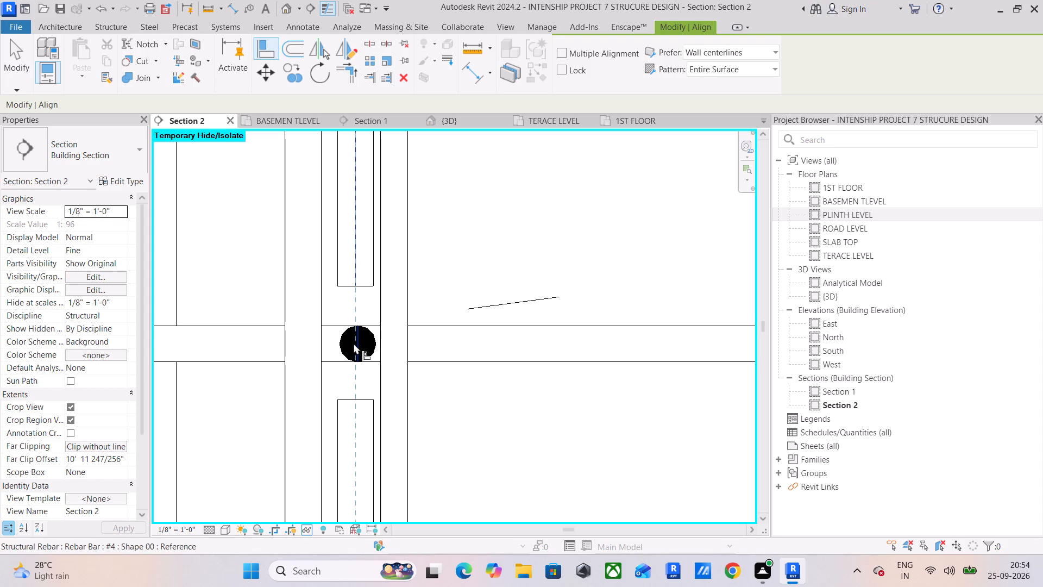
left_click(358, 344)
Align the moved bar with the horizontal centerline of the mid-height bar on the stirrup's opposite side.
scroll(393, 338, "down", 5)
middle_click_drag(417, 357, 370, 364)
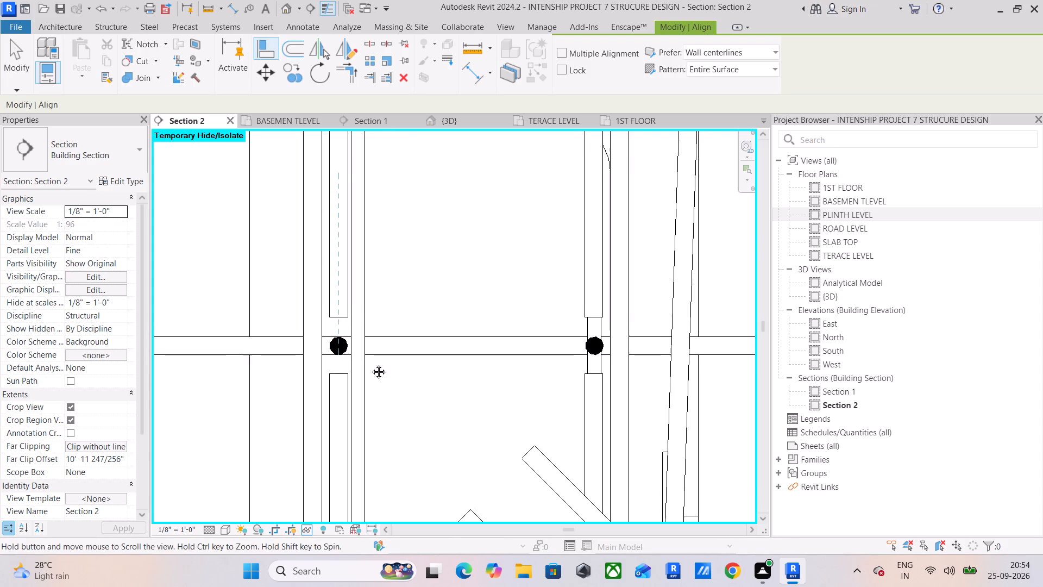
middle_click_drag(370, 364, 363, 364)
scroll(577, 345, "up", 5)
left_click(579, 351)
middle_click_drag(436, 372, 794, 345)
scroll(788, 345, "up", 1)
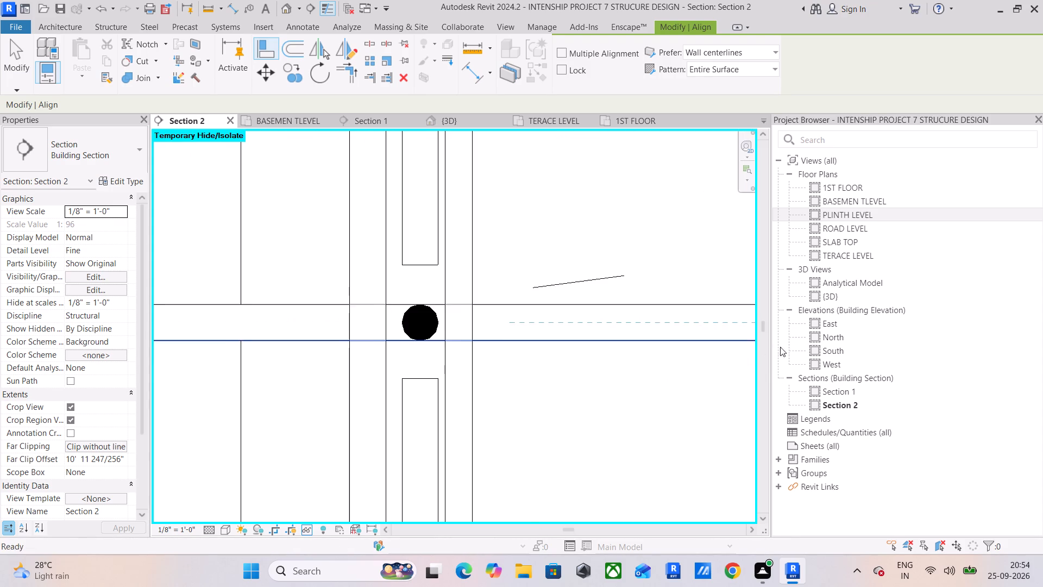
scroll(409, 316, "up", 10)
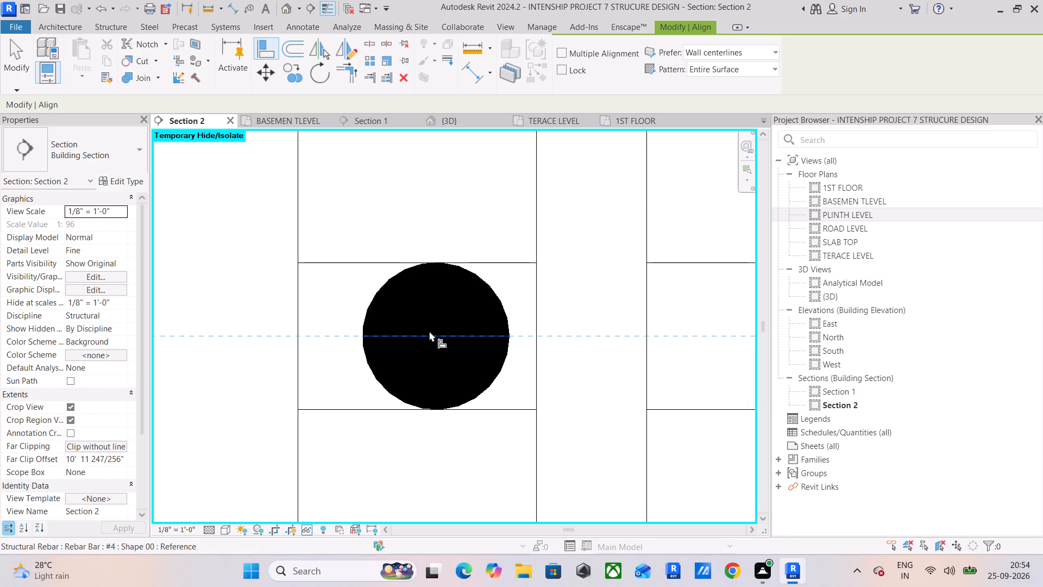
left_click(429, 333)
scroll(593, 329, "down", 5)
middle_click_drag(632, 339, 467, 357)
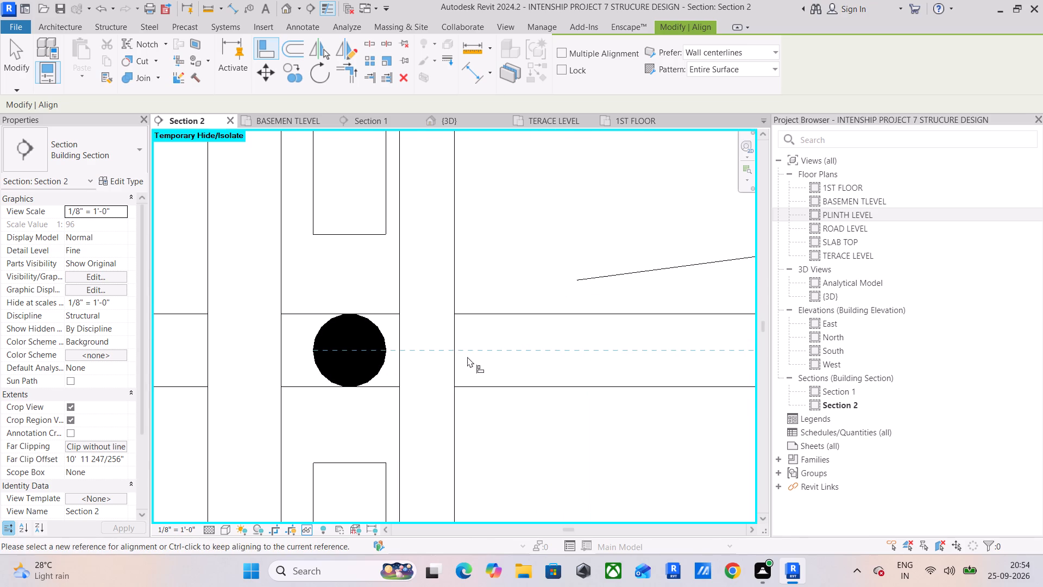
key("Escape")
key("Escape")
key("Escape")
key("Escape")
scroll(467, 357, "down", 14)
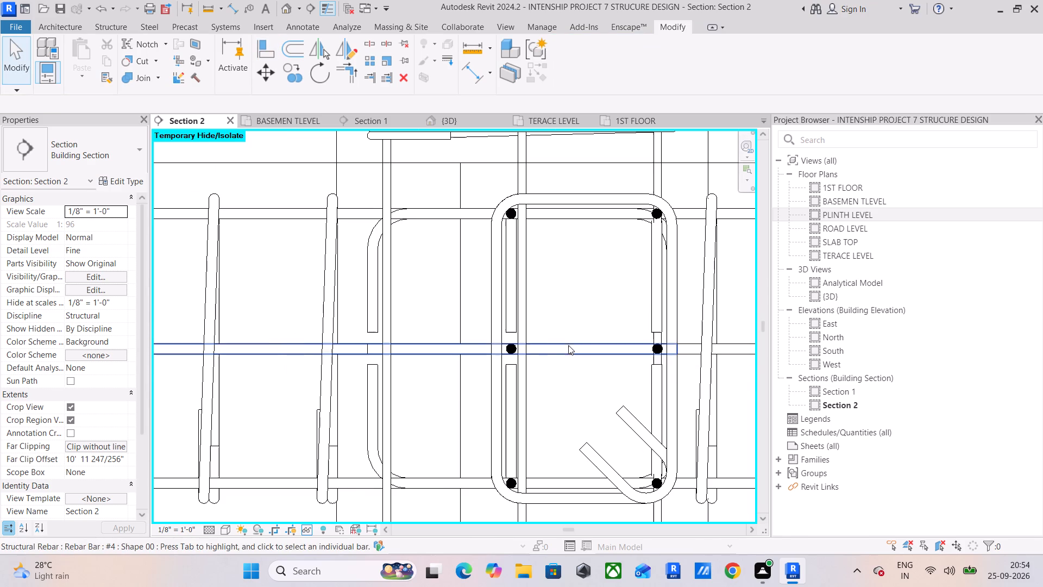
Return to the {3D} view and bring the whole model into frame.
left_click(451, 119)
scroll(531, 272, "down", 5)
middle_click_drag(536, 273, 424, 316)
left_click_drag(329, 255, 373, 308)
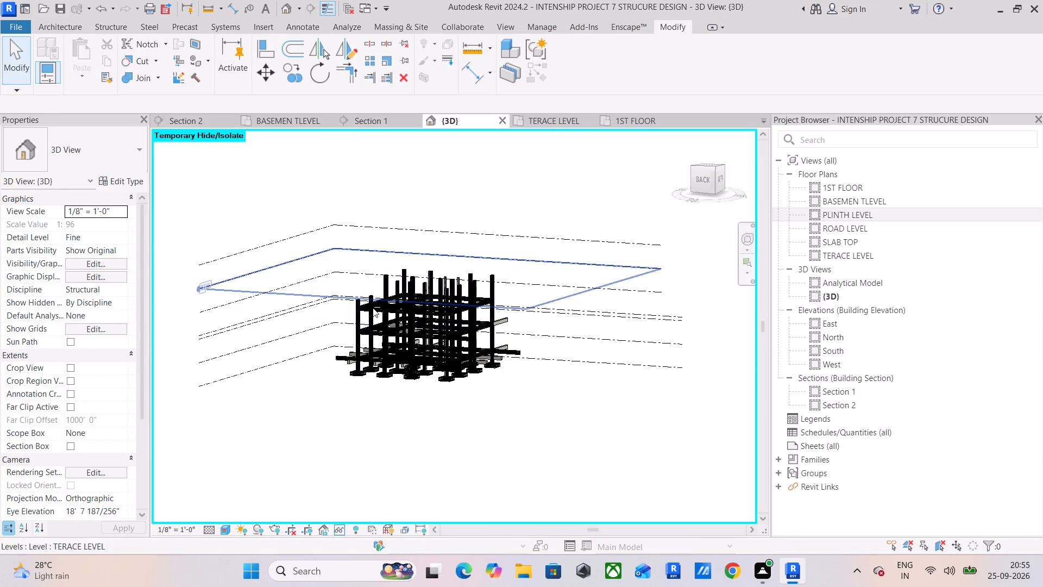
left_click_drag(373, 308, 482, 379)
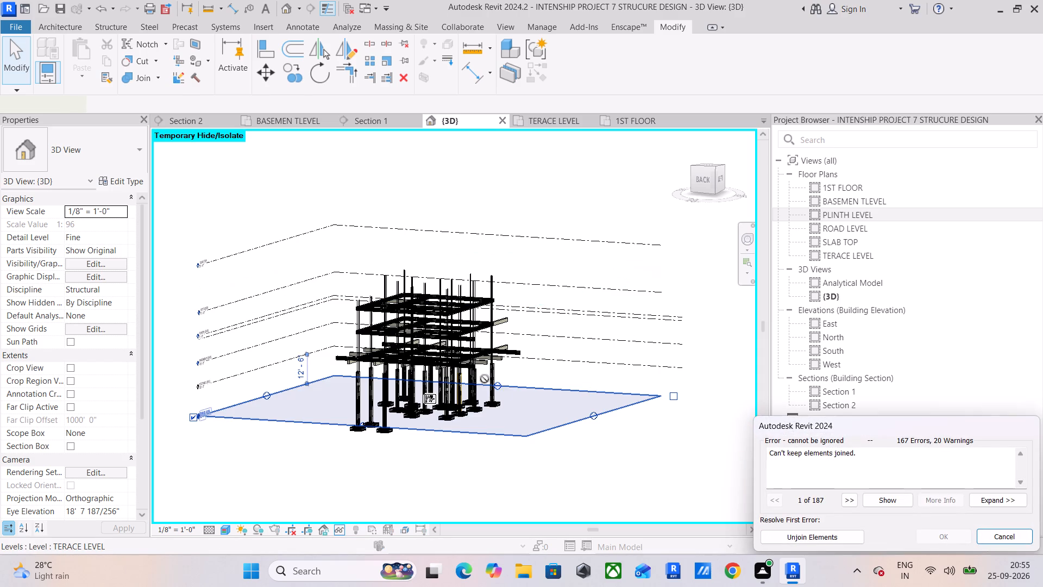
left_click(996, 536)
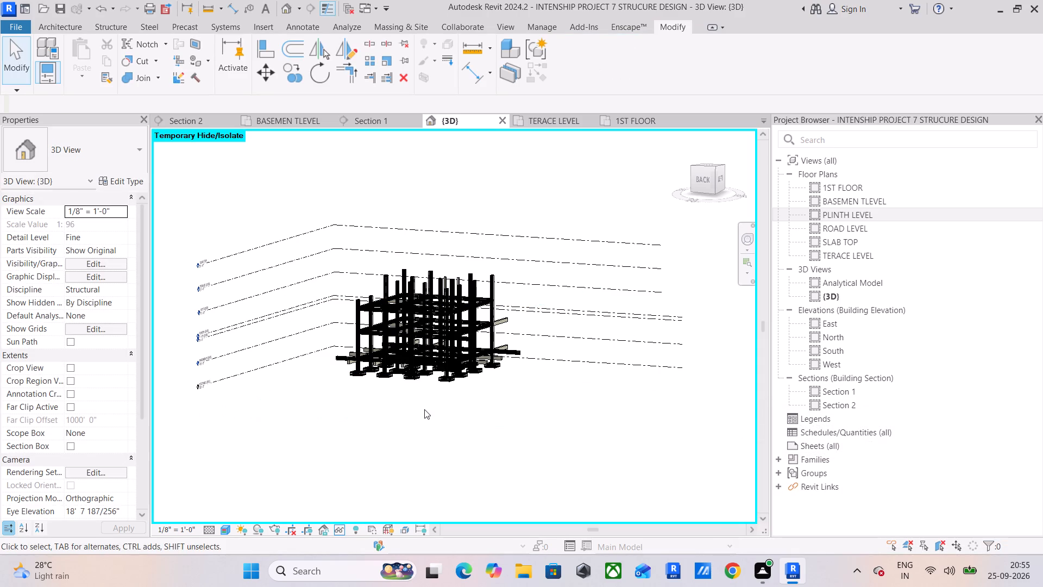
Select the whole model, list its related warnings and show the Warning 1 rebar, #4 Shape 02, id 604485.
left_click_drag(321, 263, 563, 470)
left_click(563, 43)
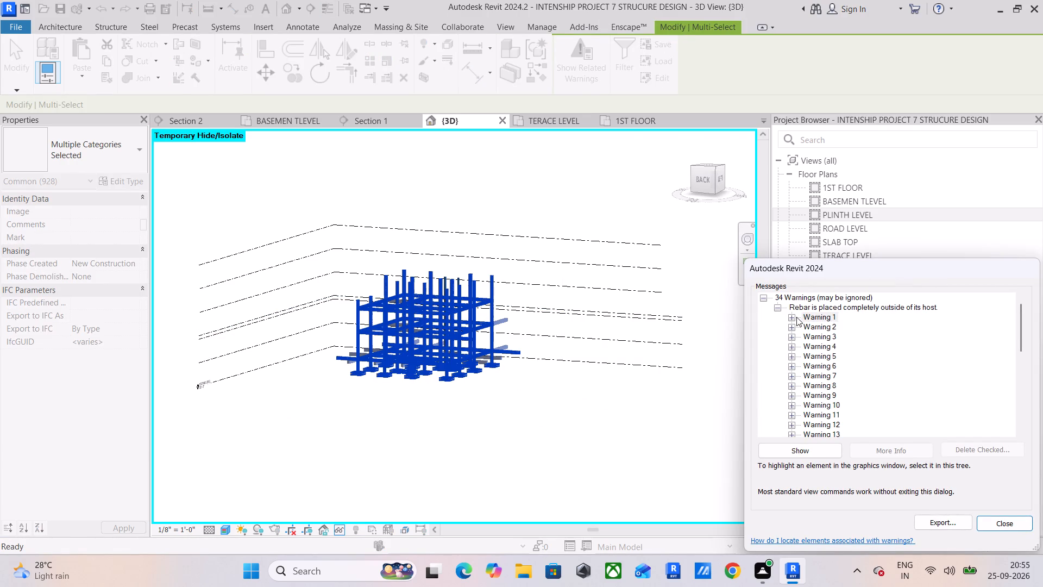
left_click(793, 319)
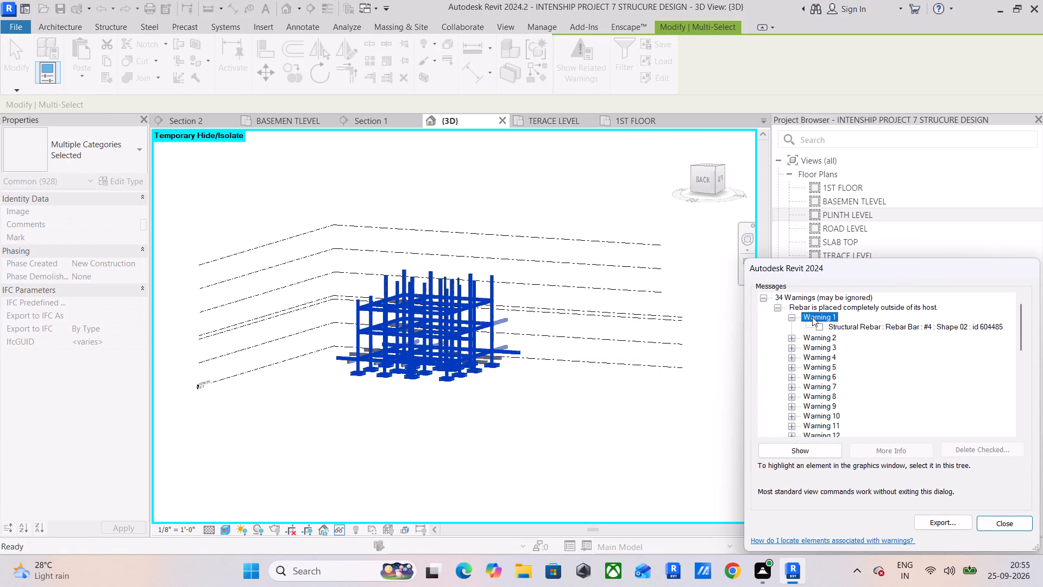
left_click(819, 327)
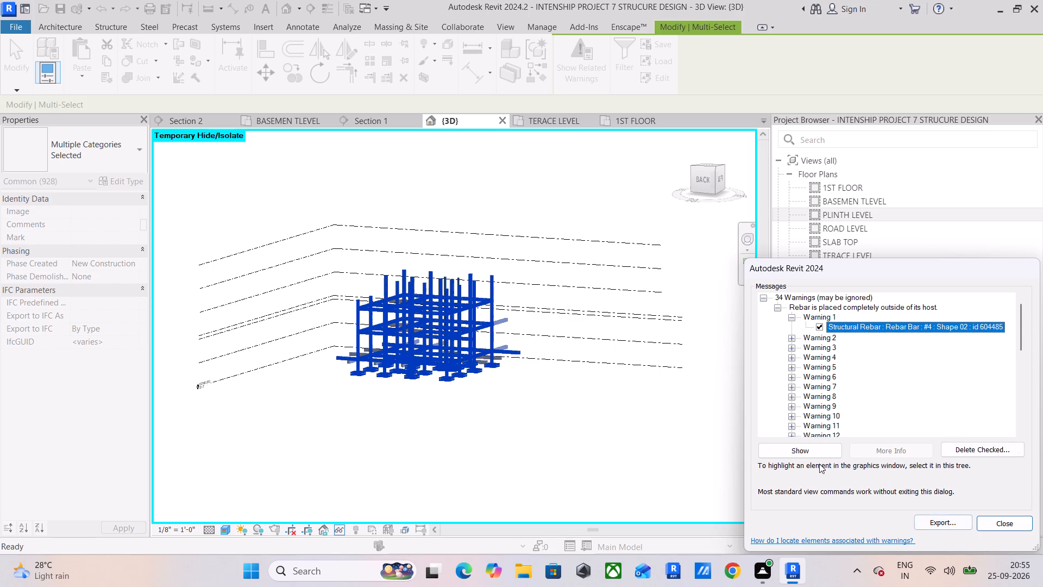
left_click(791, 452)
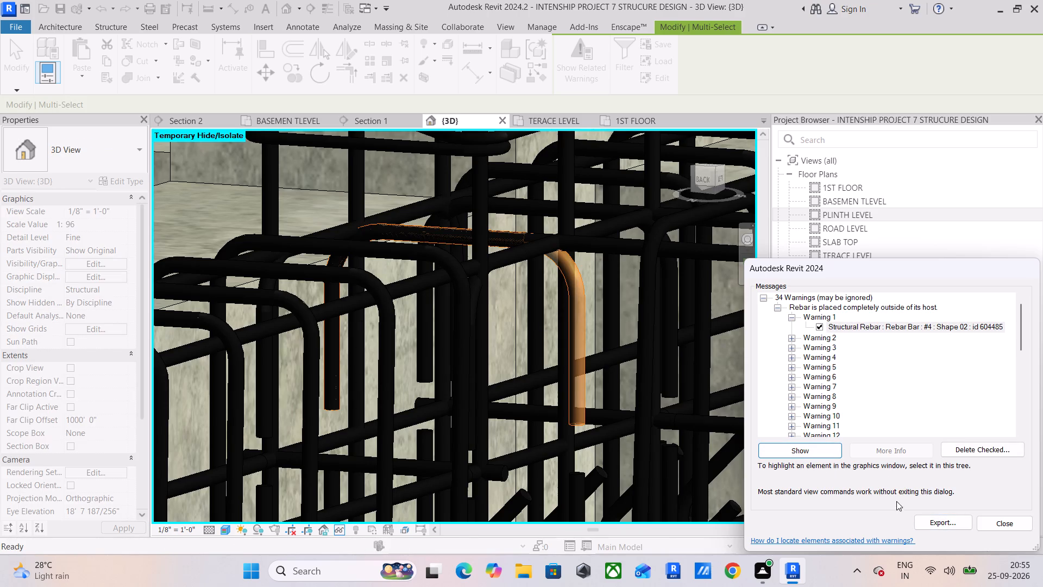
left_click(1001, 525)
Select the flagged #4 Shape 02 bar in 3D and locate its column on grid B in the BASEMEN TLEVEL plan.
left_click(580, 313)
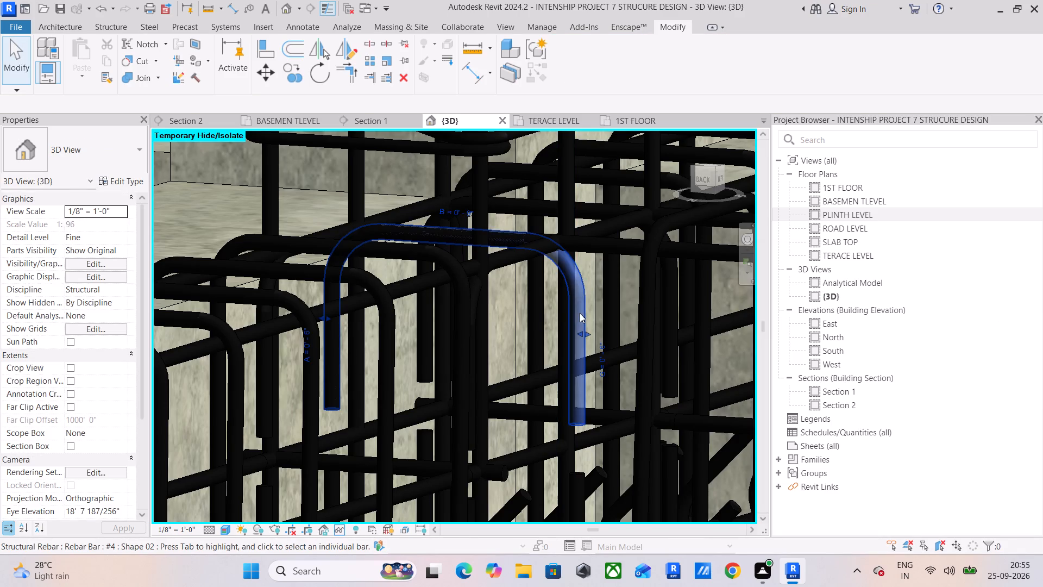
scroll(556, 236, "down", 18)
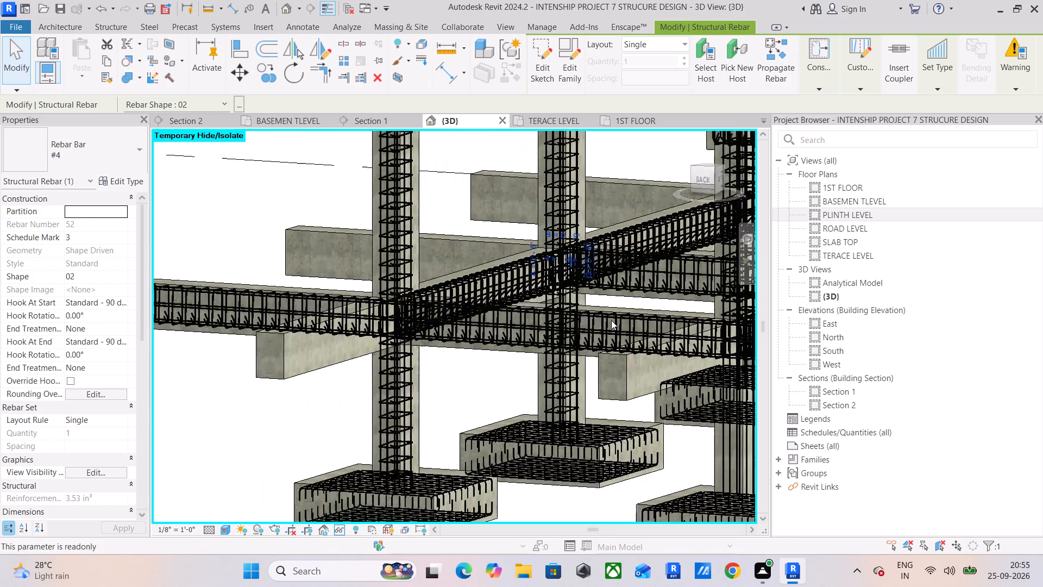
scroll(611, 320, "down", 11)
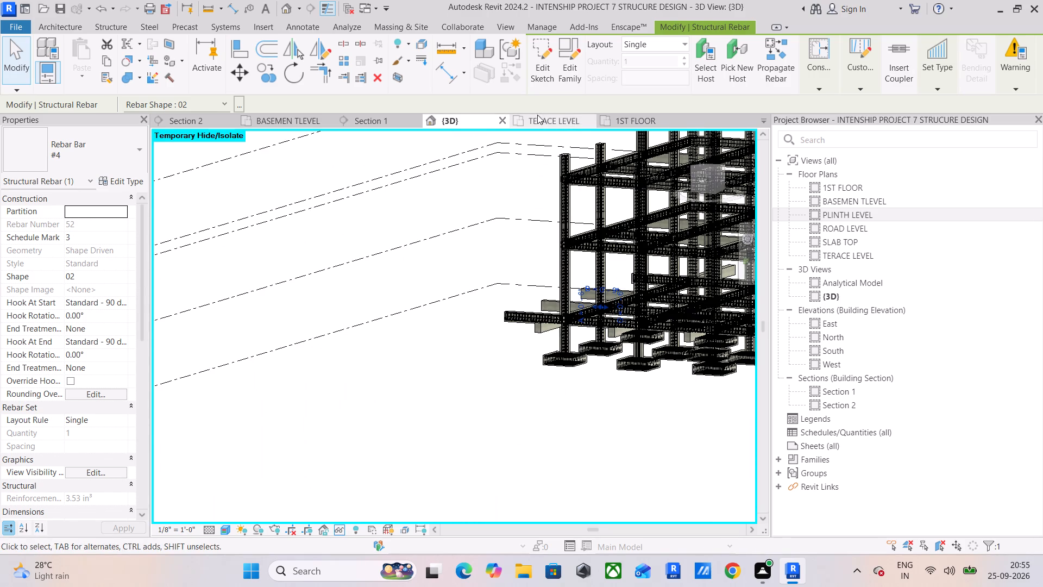
left_click(300, 121)
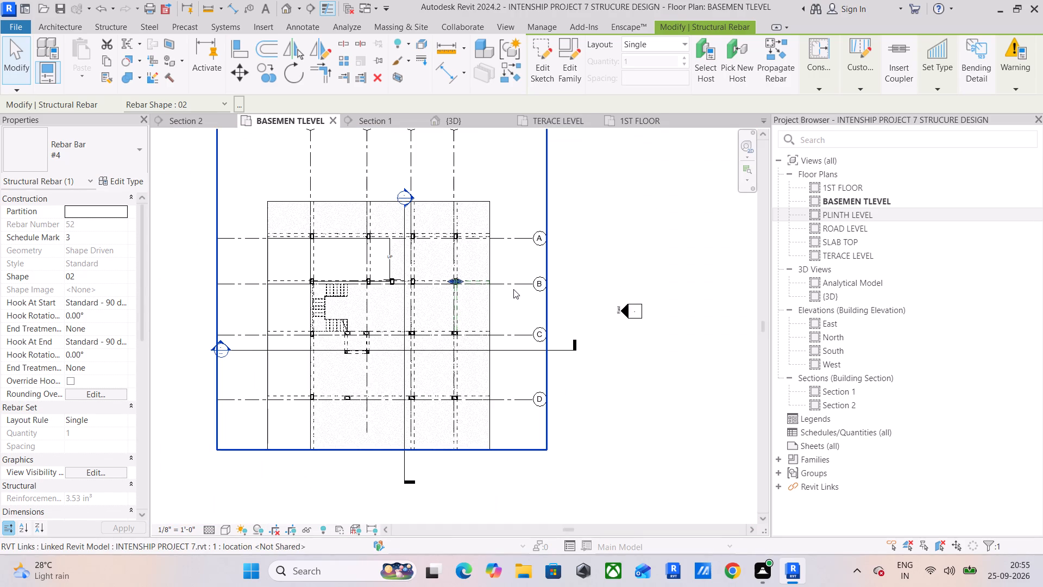
scroll(438, 282, "up", 16)
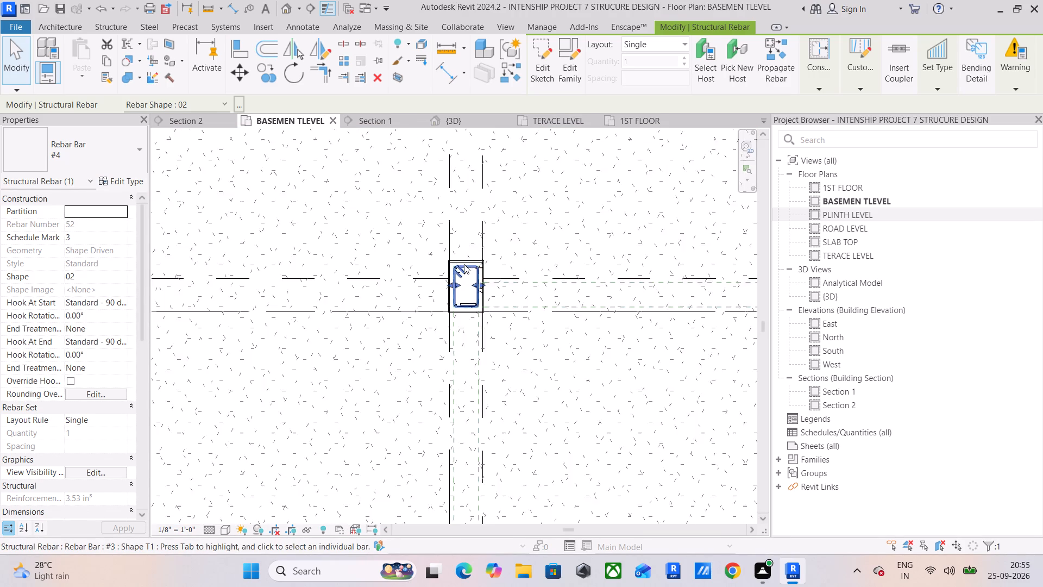
scroll(464, 264, "down", 7)
scroll(464, 266, "up", 11)
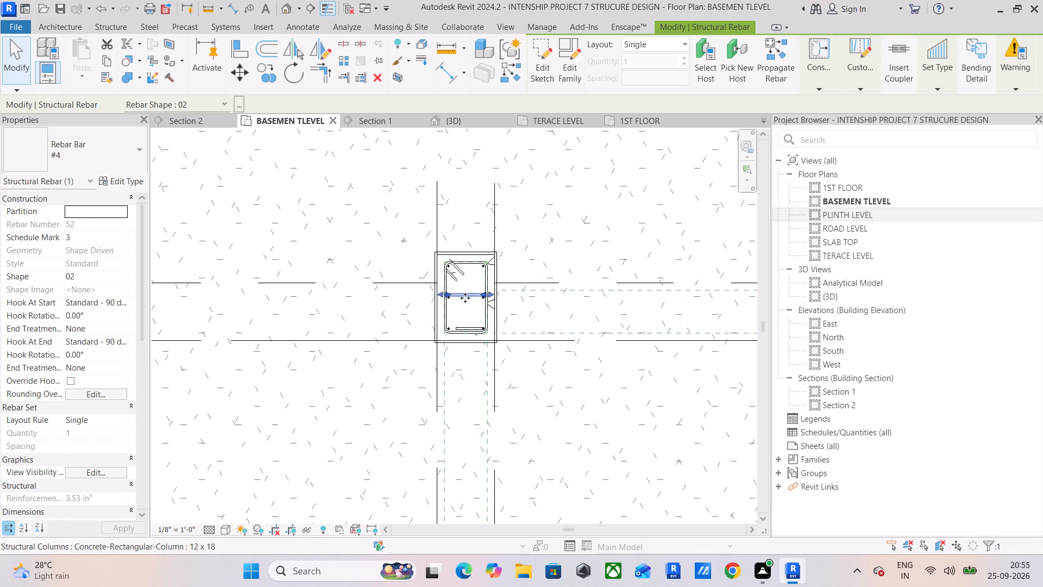
scroll(465, 298, "up", 5)
scroll(465, 298, "down", 3)
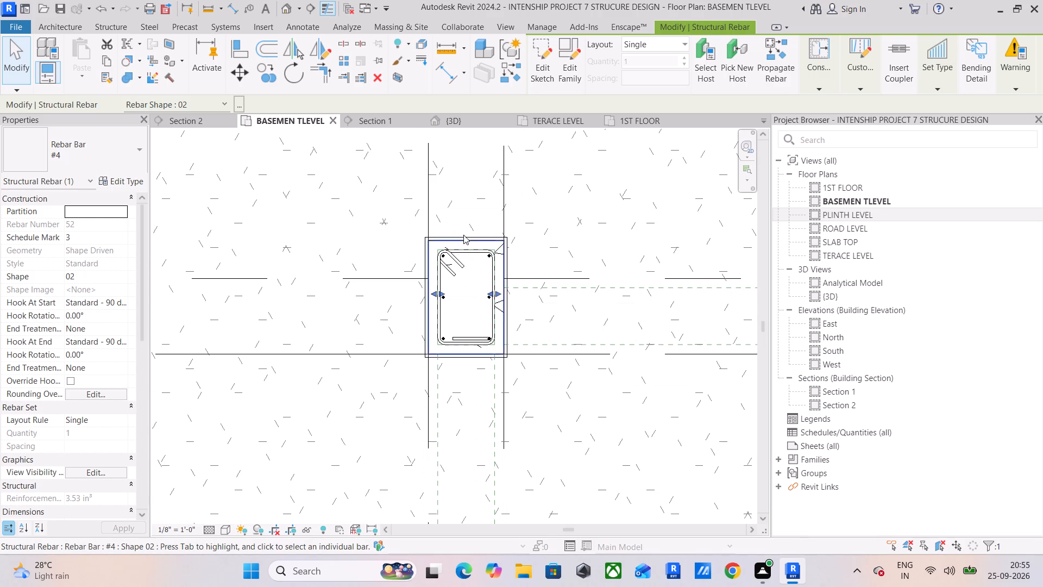
Examine the selected #4 Shape 02 bar's position at the beam and column joint in the 3D view.
left_click(464, 120)
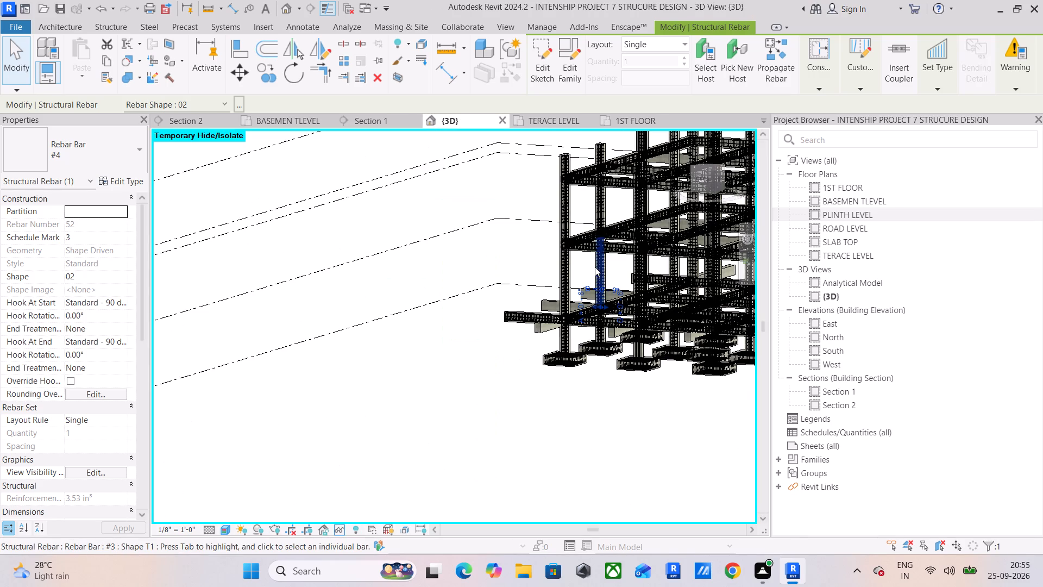
scroll(595, 267, "up", 11)
scroll(633, 375, "up", 12)
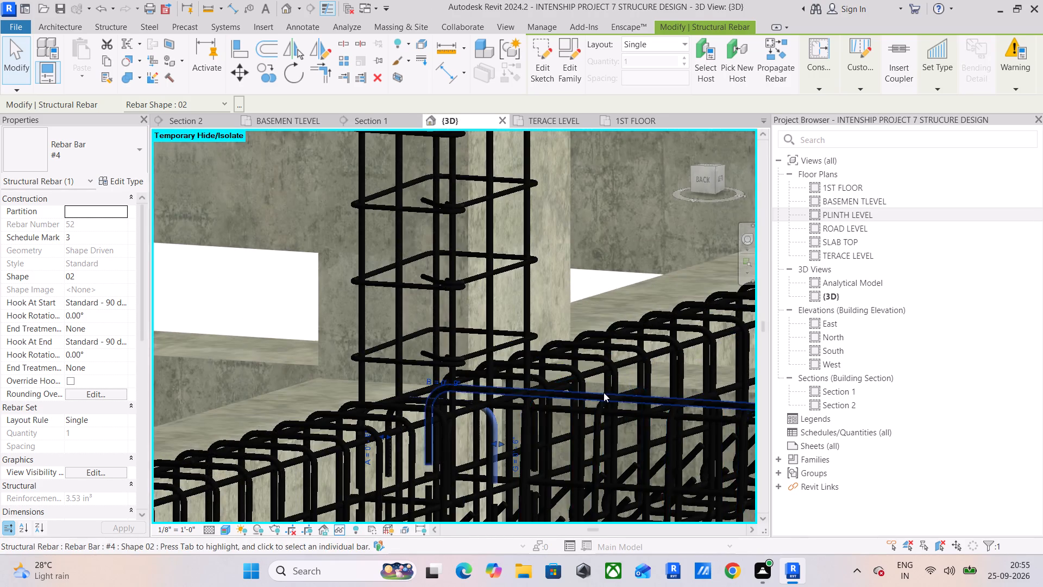
middle_click_drag(604, 392, 617, 271)
scroll(606, 391, "up", 1)
scroll(497, 317, "up", 5)
middle_click_drag(497, 317, 519, 286)
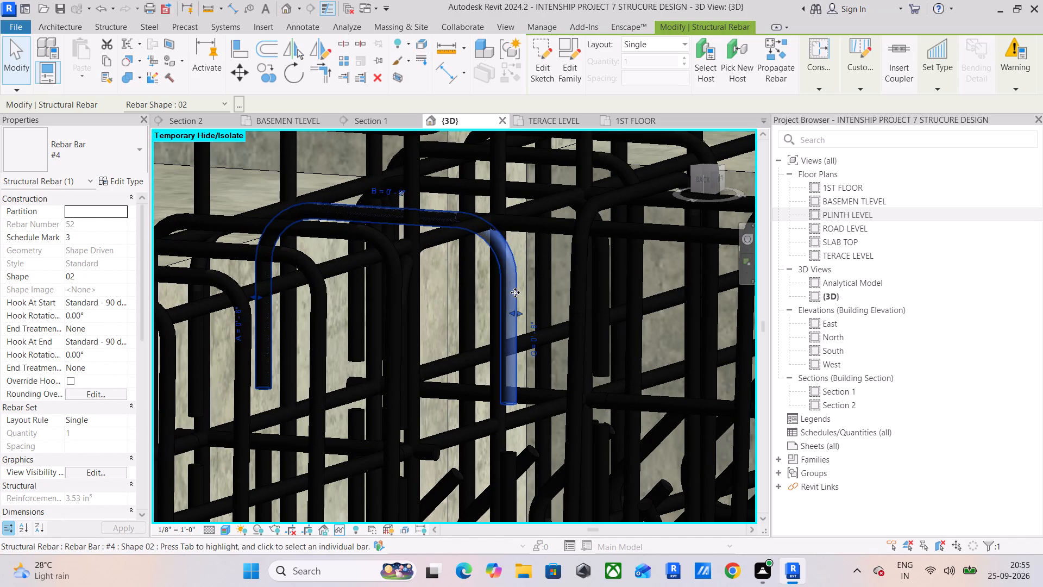
In the BASEMEN TLEVEL plan, move the Section 2 line to just before the fourth column line, near the selected bar.
left_click(280, 121)
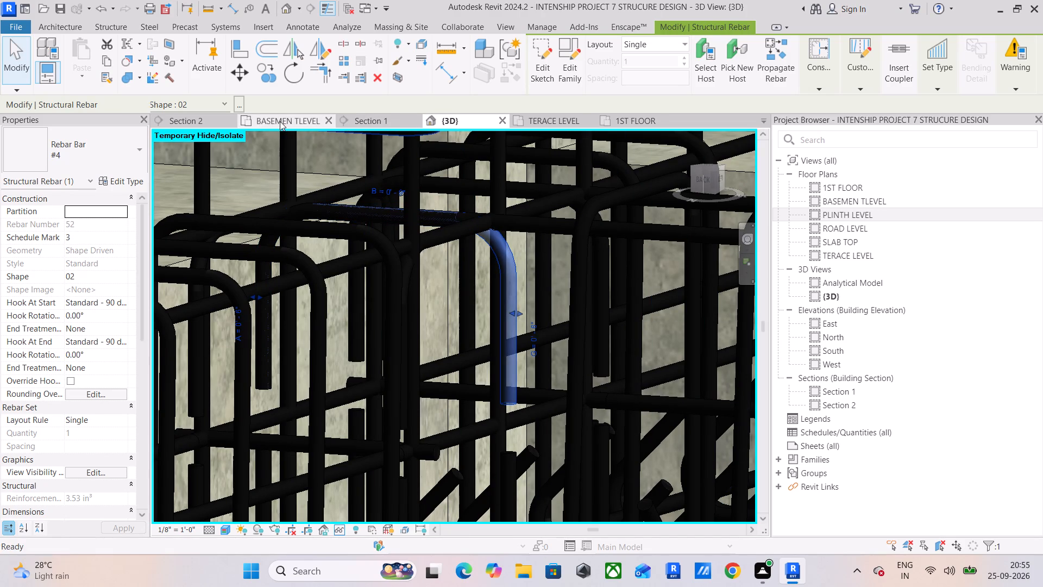
scroll(391, 255, "down", 14)
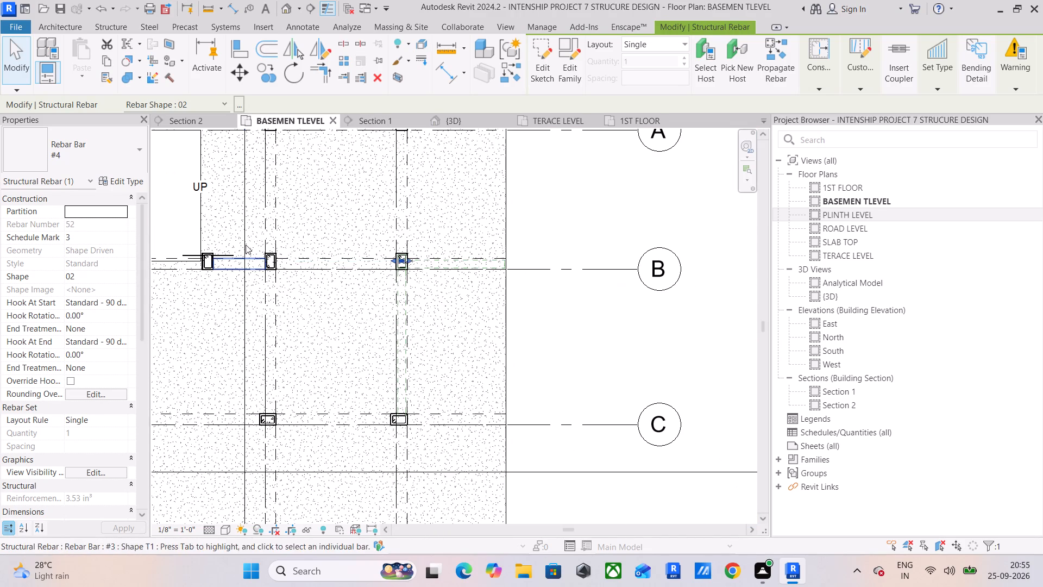
left_click_drag(242, 239, 369, 241)
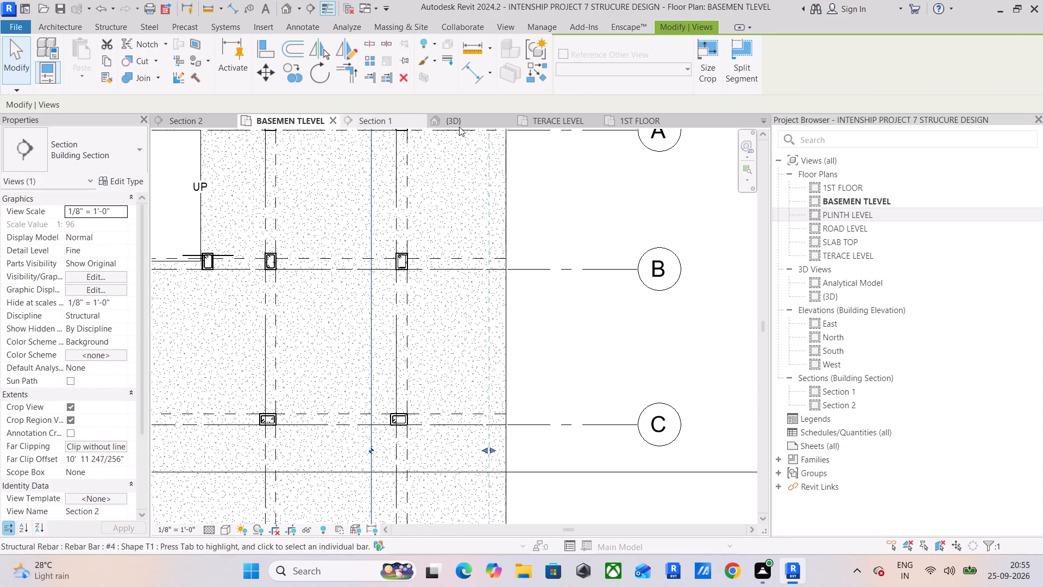
Select the flagged #4 Shape 02 bar in 3D and examine its position at the beam and column joint in Section 2.
left_click(459, 127)
left_click(506, 272)
scroll(506, 272, "down", 4)
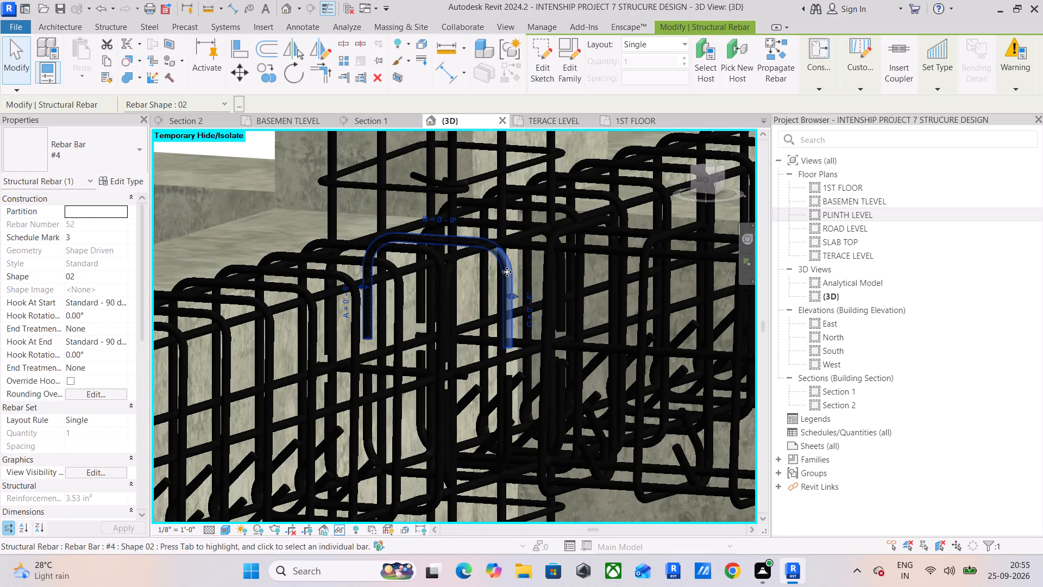
left_click(200, 118)
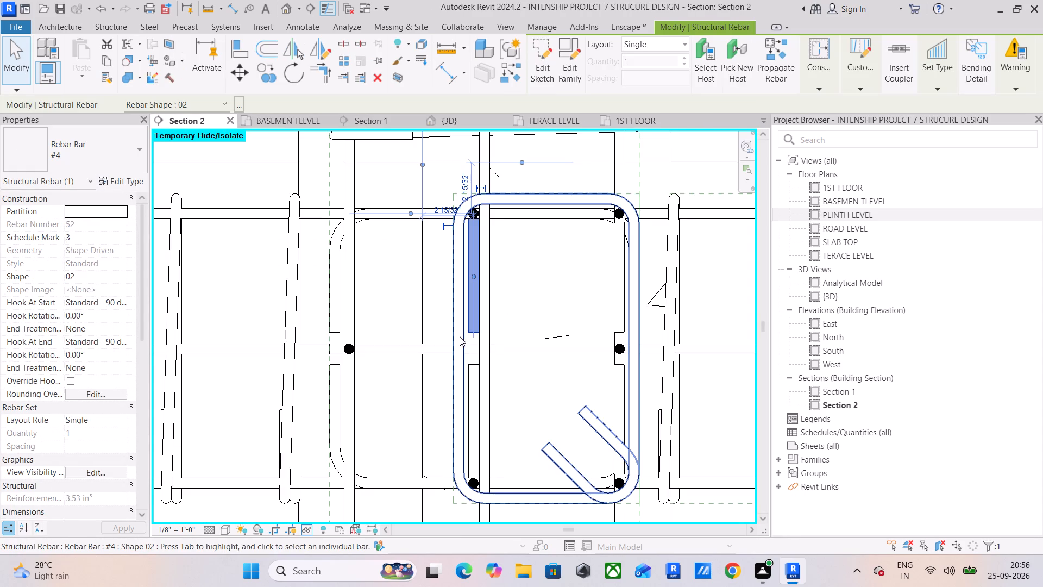
scroll(491, 293, "down", 4)
middle_click_drag(491, 293, 486, 321)
scroll(486, 321, "up", 4)
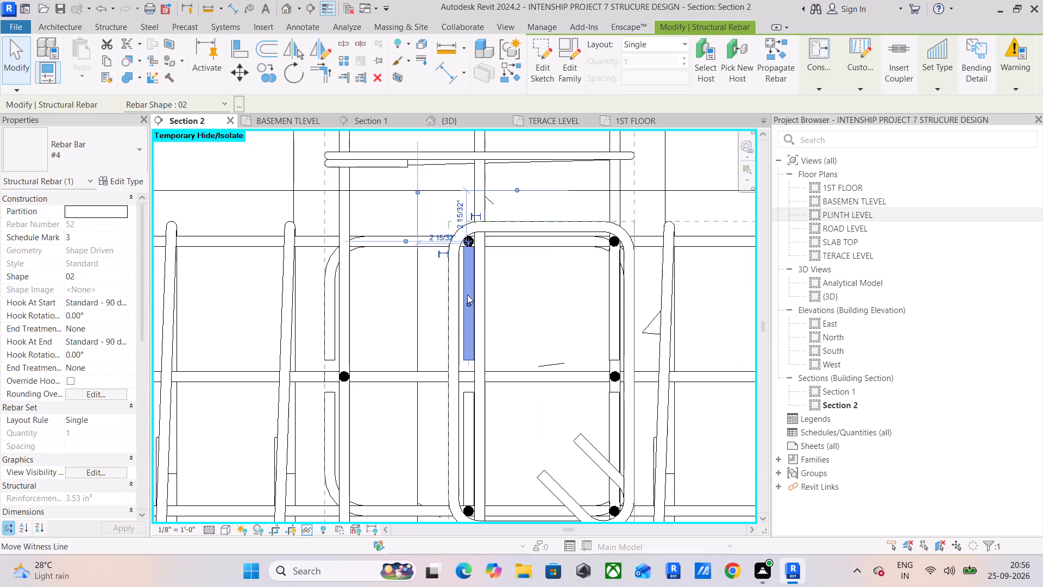
scroll(463, 285, "up", 5)
scroll(463, 285, "down", 13)
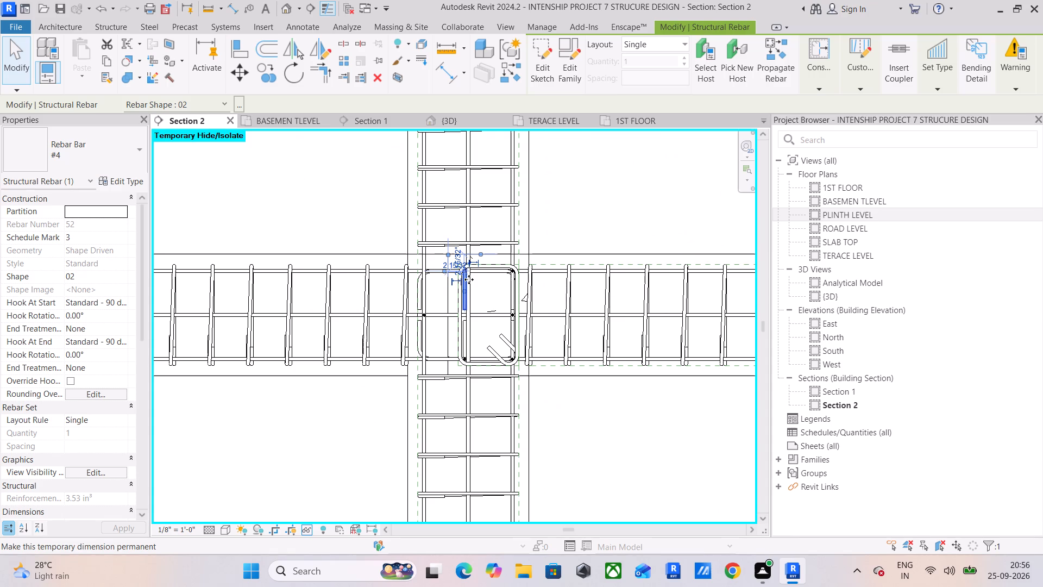
Check the Section 1 view, and in the BASEMEN TLEVEL plan move the Section 1 line from between grids C and D to beside grid B.
left_click(384, 123)
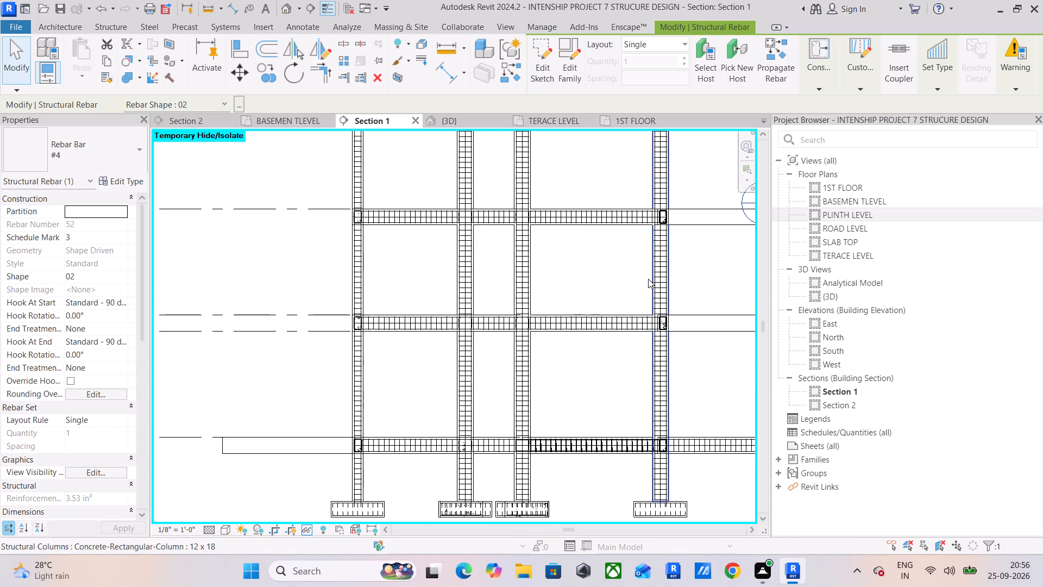
middle_click_drag(643, 281, 345, 284)
scroll(422, 252, "down", 3)
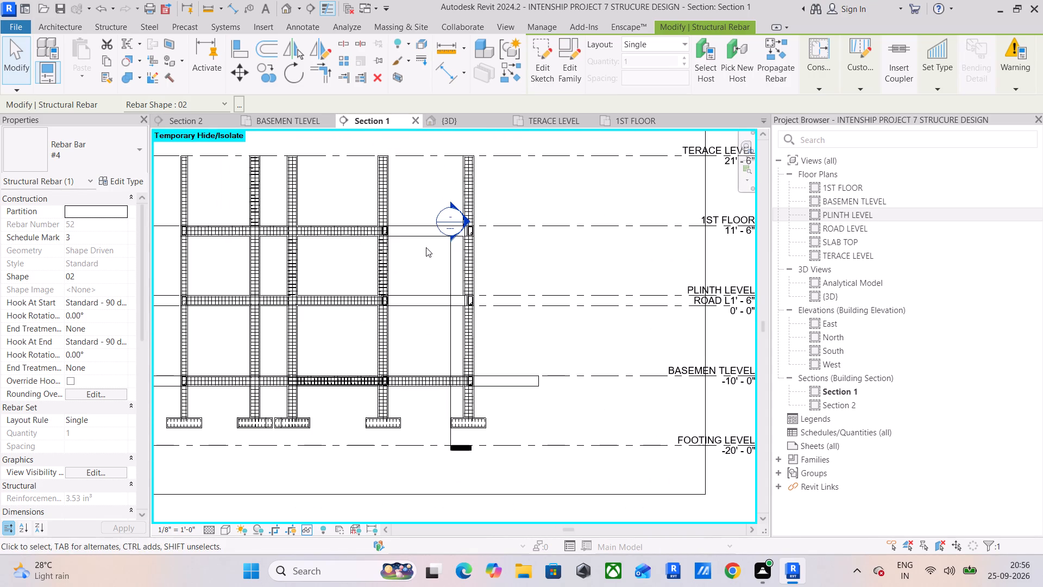
scroll(472, 241, "up", 12)
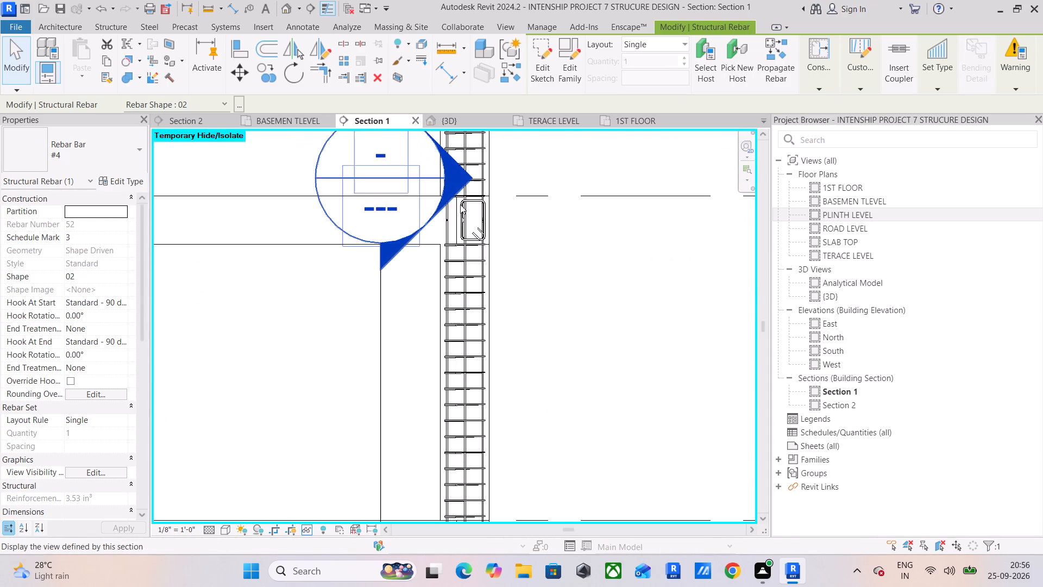
scroll(460, 204, "down", 12)
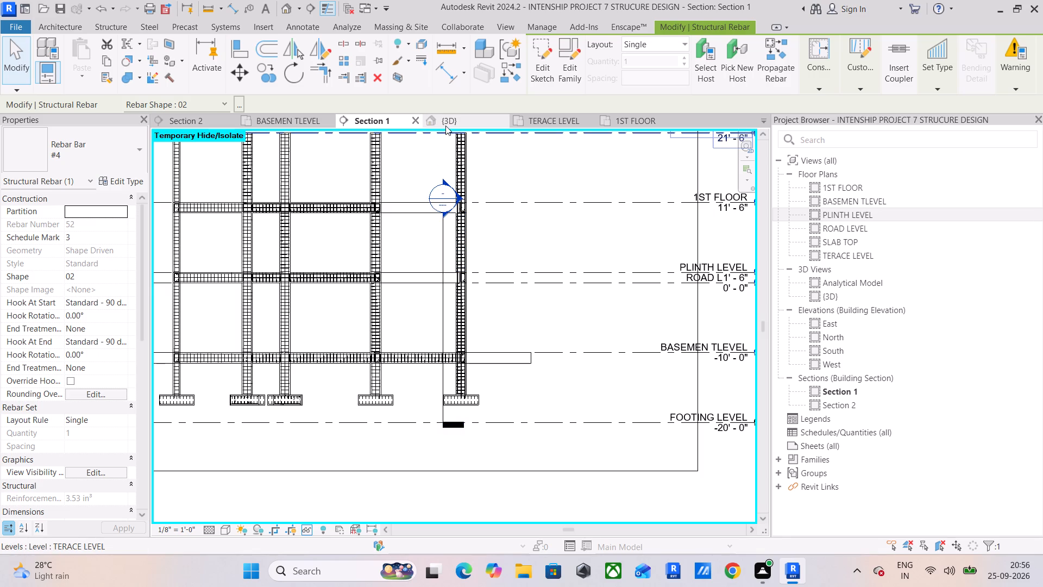
left_click(300, 123)
scroll(418, 241, "down", 6)
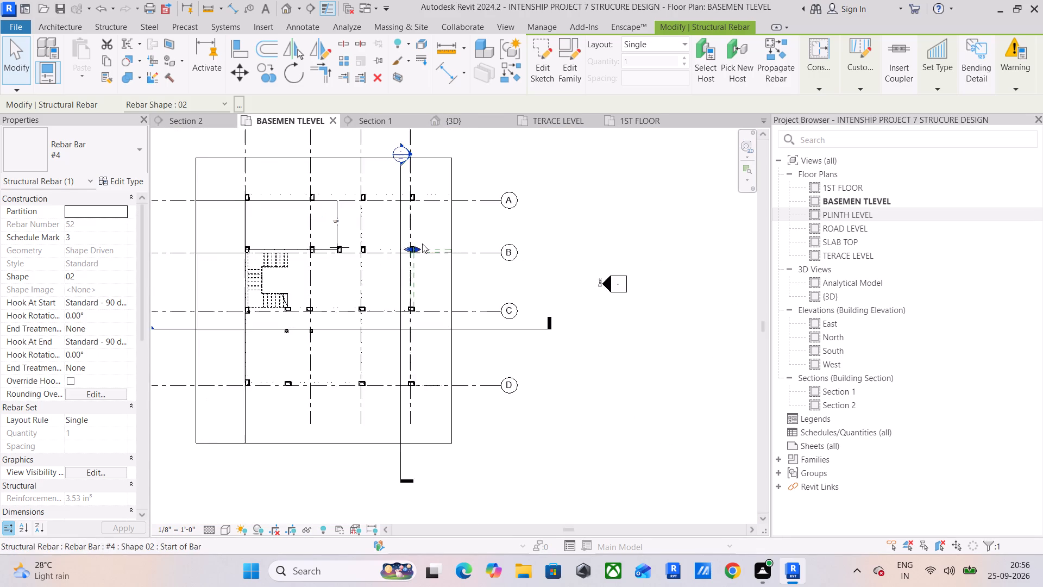
scroll(422, 243, "down", 4)
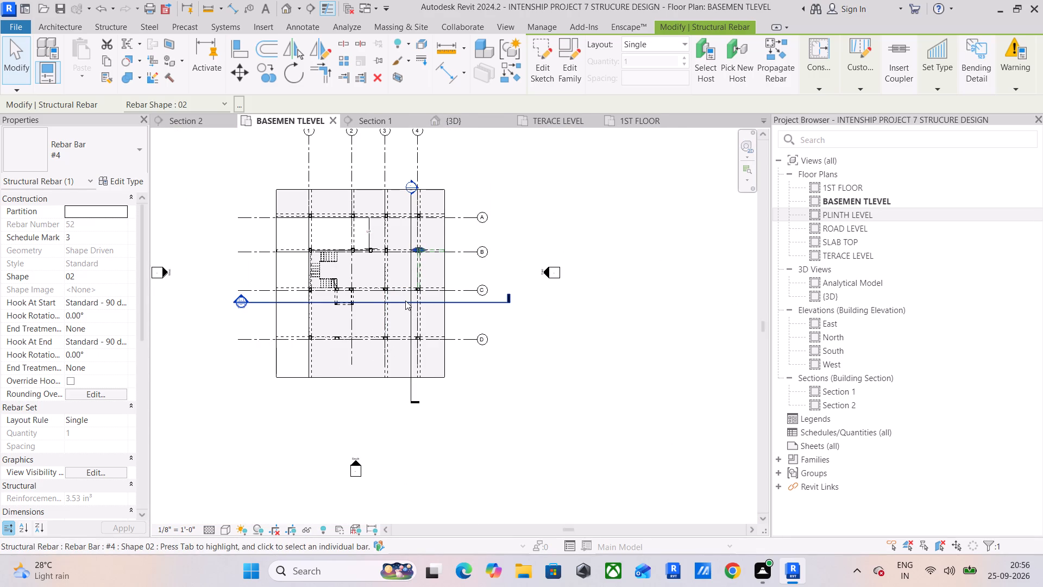
left_click_drag(404, 301, 412, 257)
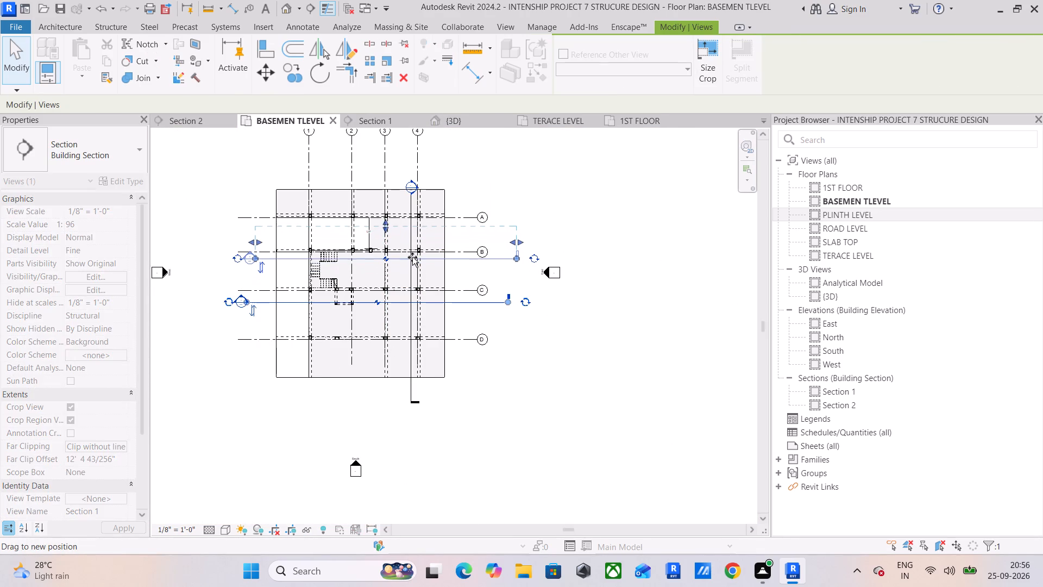
left_click_drag(412, 257, 412, 260)
scroll(435, 242, "up", 17)
scroll(405, 276, "up", 6)
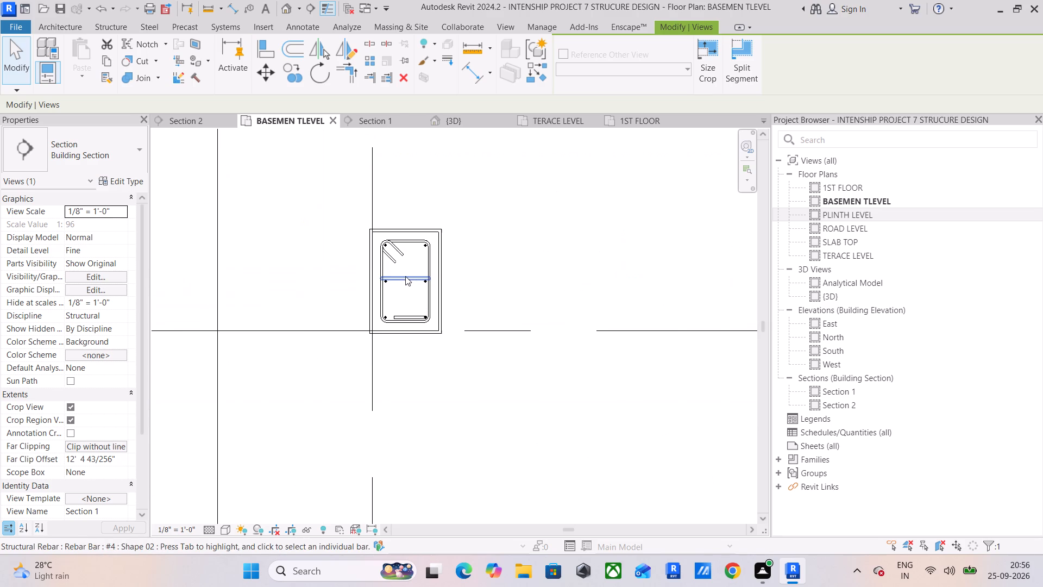
Select the flagged #4 Shape 02 bar in 3D and locate it at the basement beam and column joint in Section 1.
left_click(411, 274)
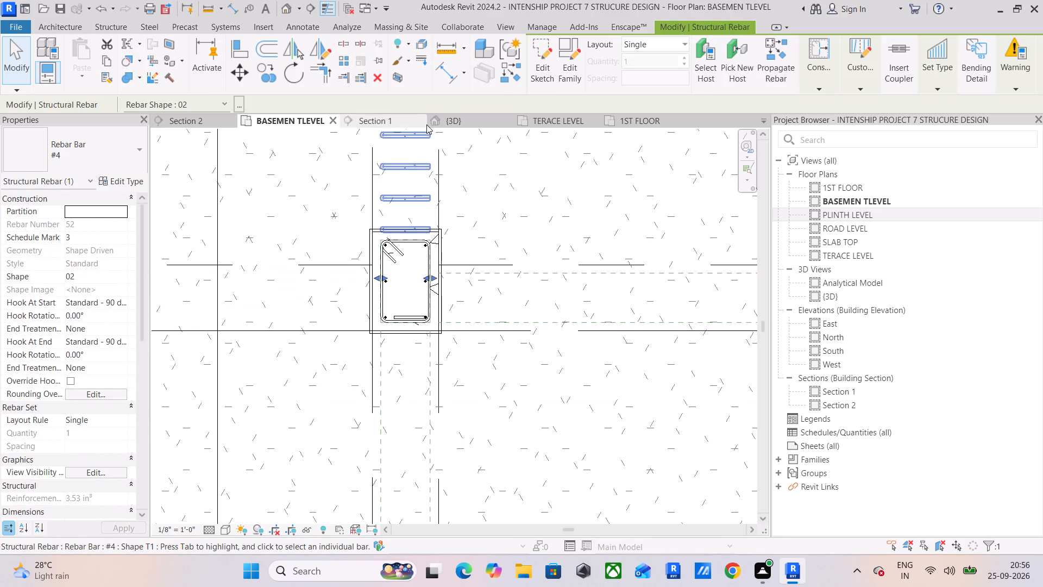
left_click(447, 119)
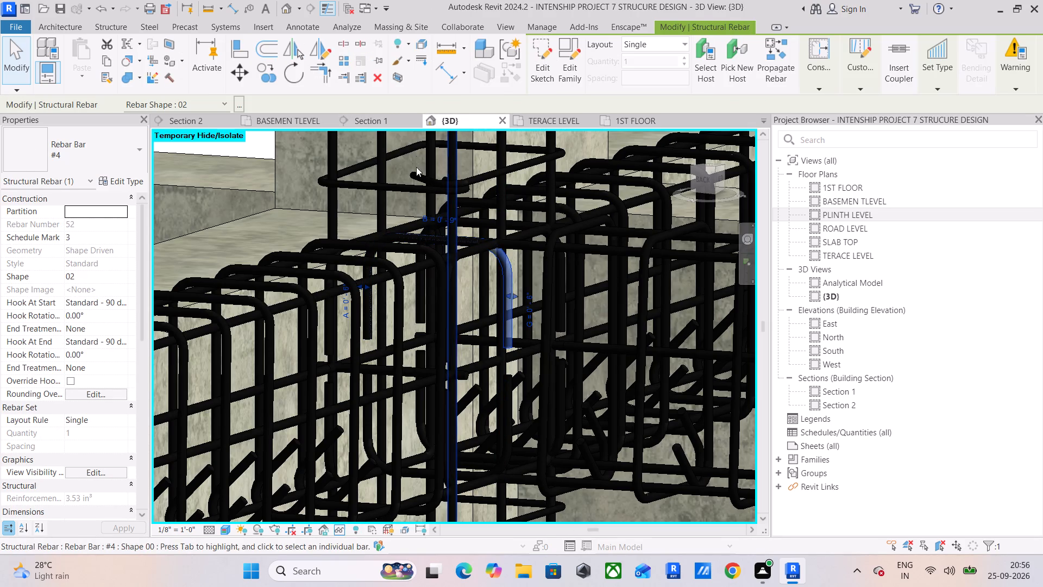
left_click(384, 130)
left_click(384, 123)
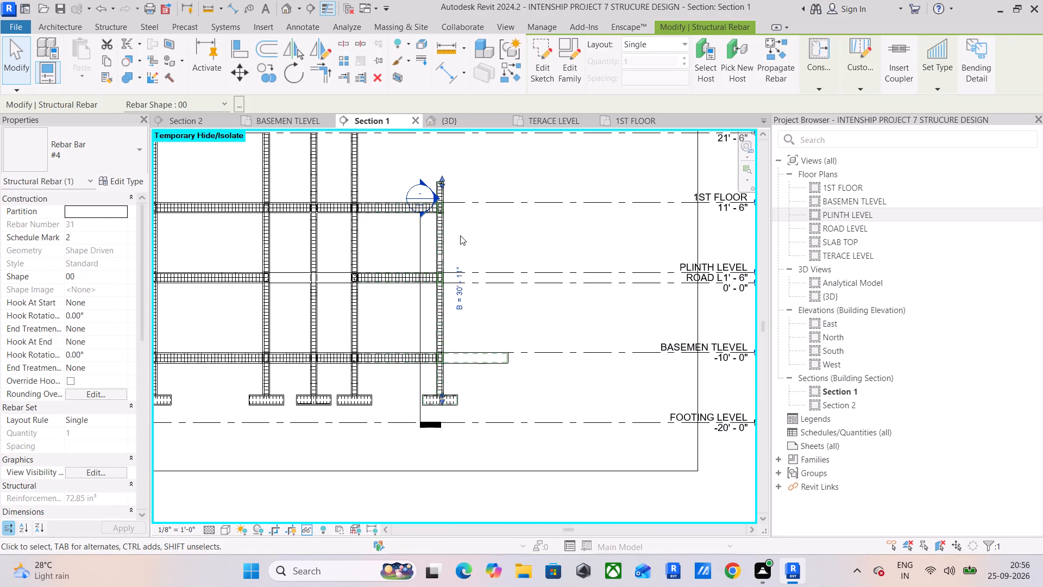
left_click(456, 112)
left_click(456, 116)
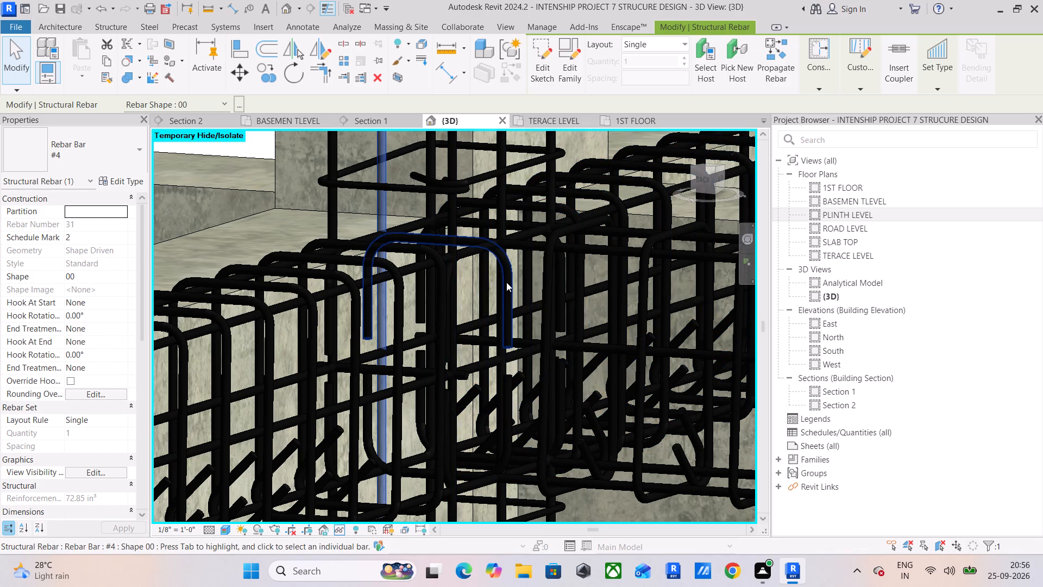
left_click(506, 282)
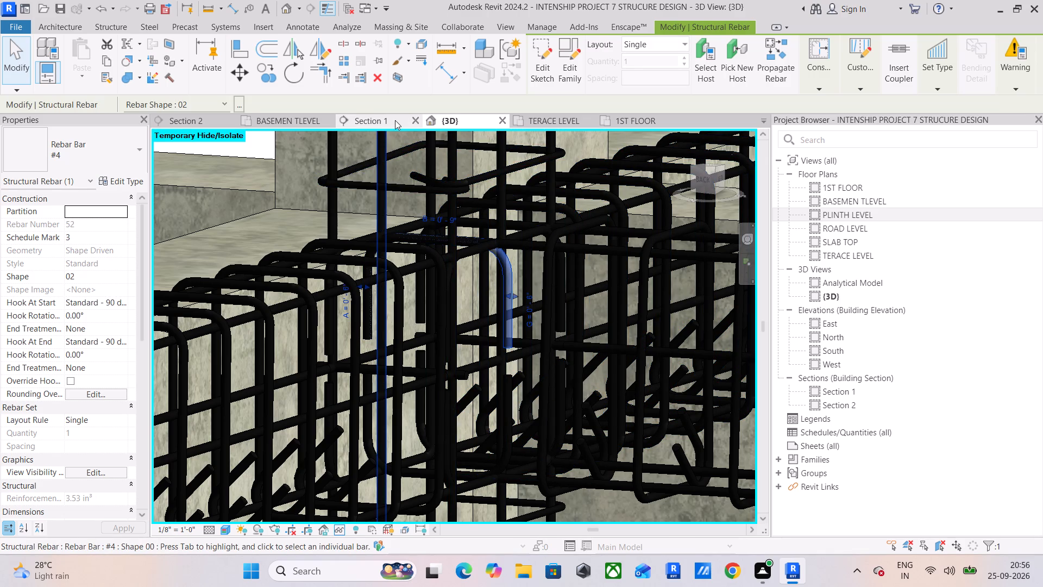
left_click(395, 120)
scroll(409, 306, "up", 6)
middle_click_drag(475, 441, 466, 335)
scroll(466, 335, "up", 14)
scroll(486, 290, "up", 6)
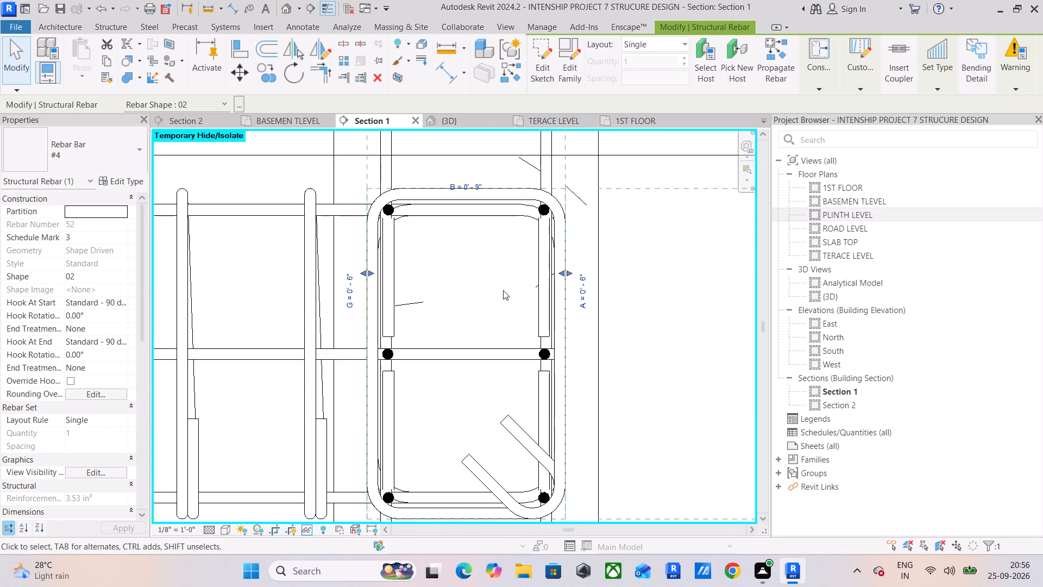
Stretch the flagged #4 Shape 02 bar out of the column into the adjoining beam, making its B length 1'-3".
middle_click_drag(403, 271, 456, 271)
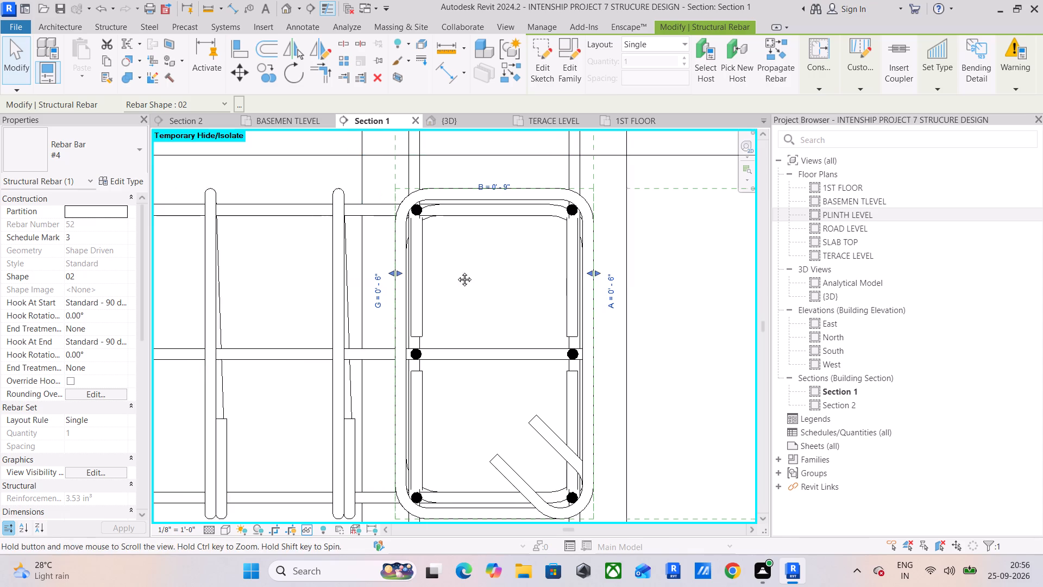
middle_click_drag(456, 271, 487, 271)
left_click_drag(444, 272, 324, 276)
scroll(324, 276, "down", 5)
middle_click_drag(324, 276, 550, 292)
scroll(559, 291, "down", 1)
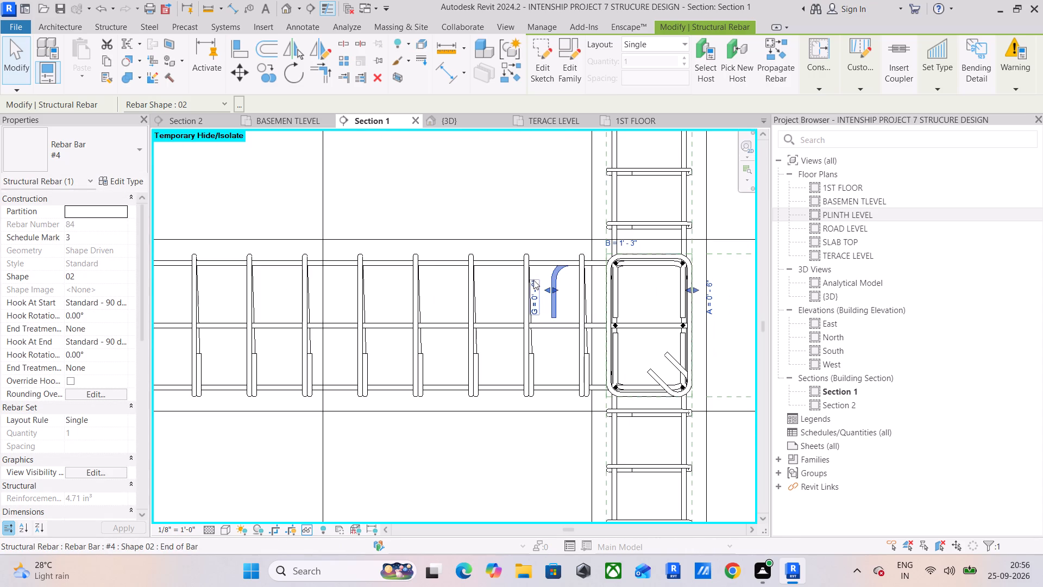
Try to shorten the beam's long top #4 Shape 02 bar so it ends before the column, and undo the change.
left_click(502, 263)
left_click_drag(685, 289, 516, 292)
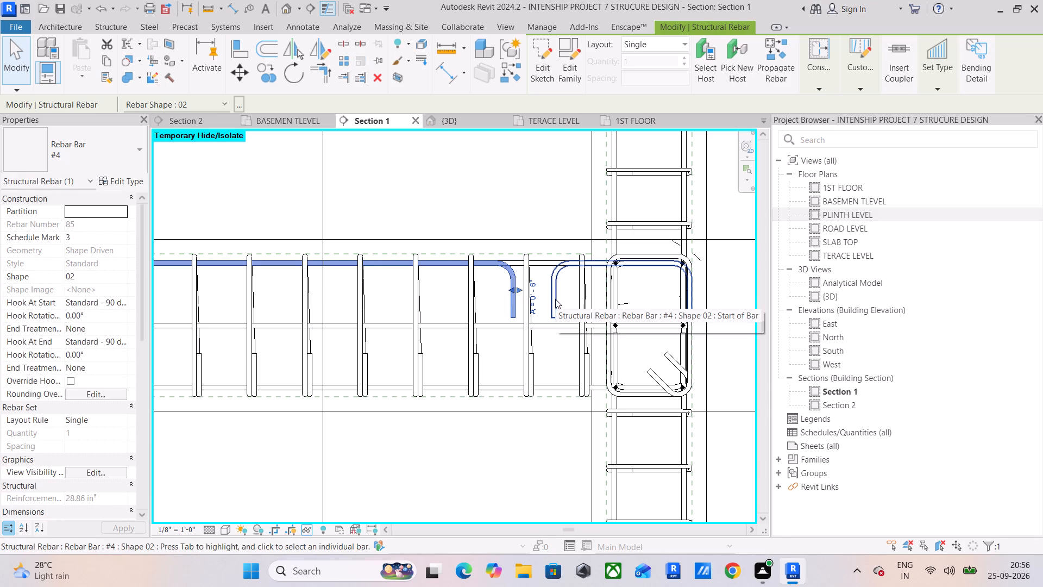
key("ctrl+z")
Delete the stretched #4 Shape 02 bar at the column joint in Section 1.
left_click(551, 299)
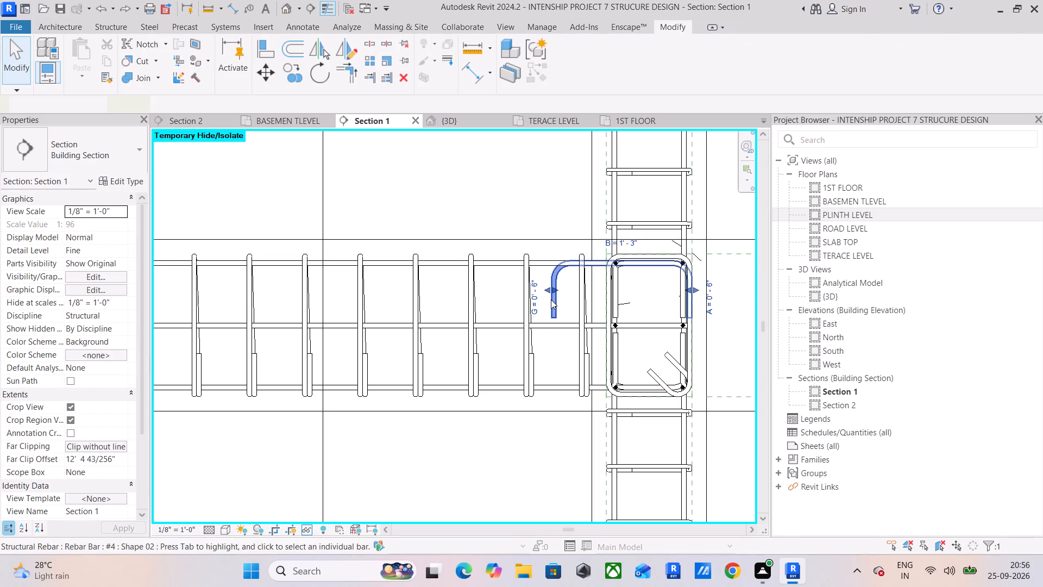
key("Delete")
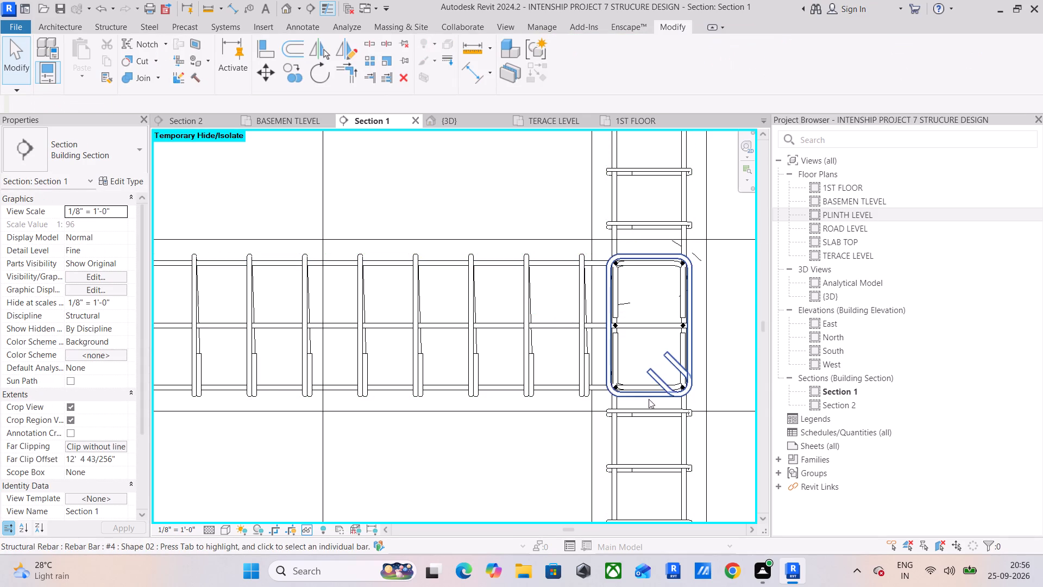
scroll(603, 387, "up", 5)
left_click(588, 385)
scroll(588, 385, "down", 5)
middle_click_drag(612, 382, 521, 383)
left_click(694, 309)
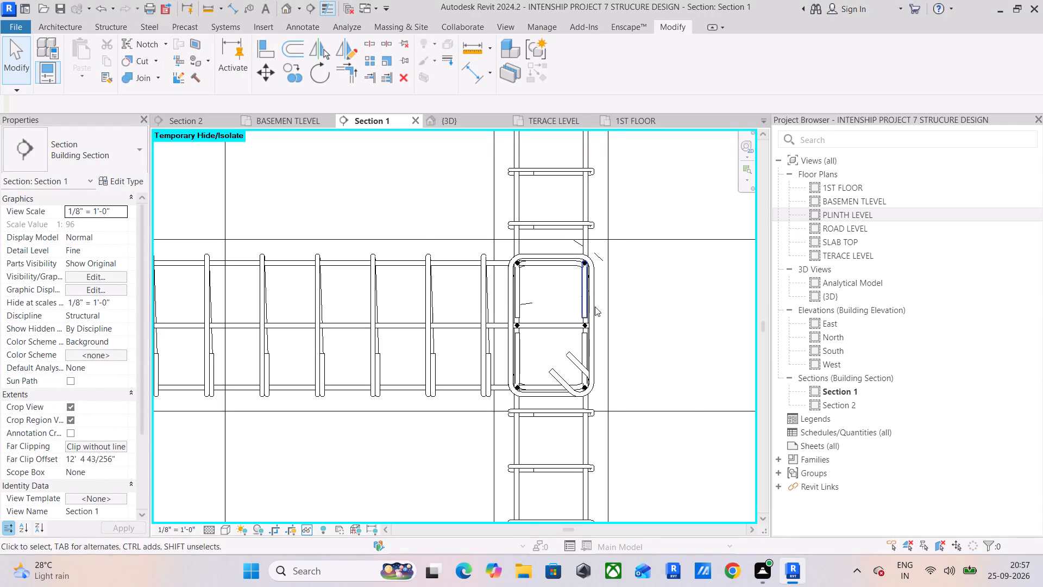
Select the whole model in 3D, list its related warnings and show the Warning 1 rebar, #4 Shape 02, id 604486.
left_click(458, 125)
scroll(700, 258, "down", 4)
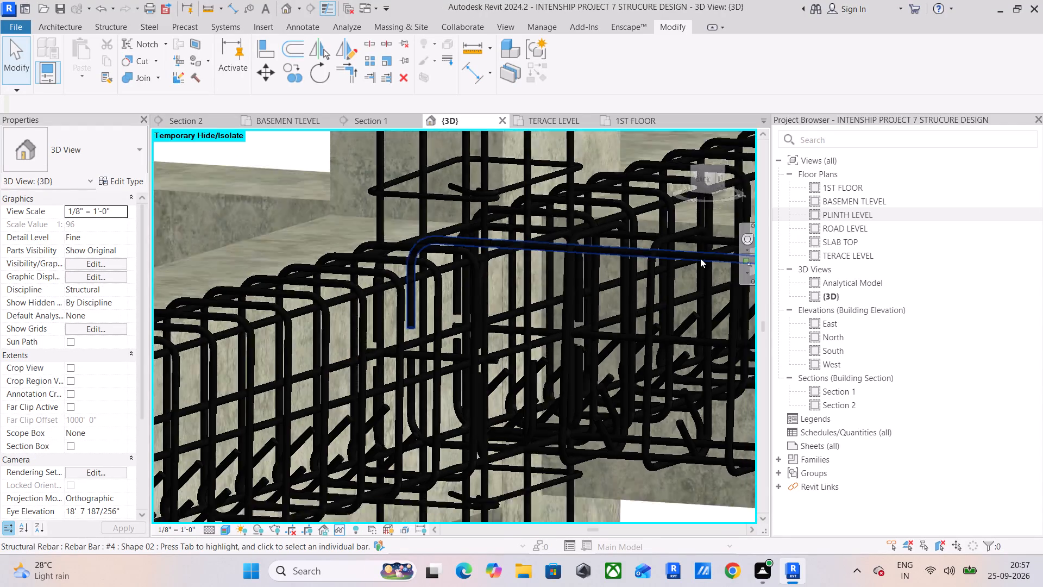
scroll(700, 258, "down", 2)
scroll(621, 253, "down", 5)
middle_click_drag(621, 253, 349, 310)
scroll(361, 305, "down", 6)
middle_click_drag(415, 305, 502, 329)
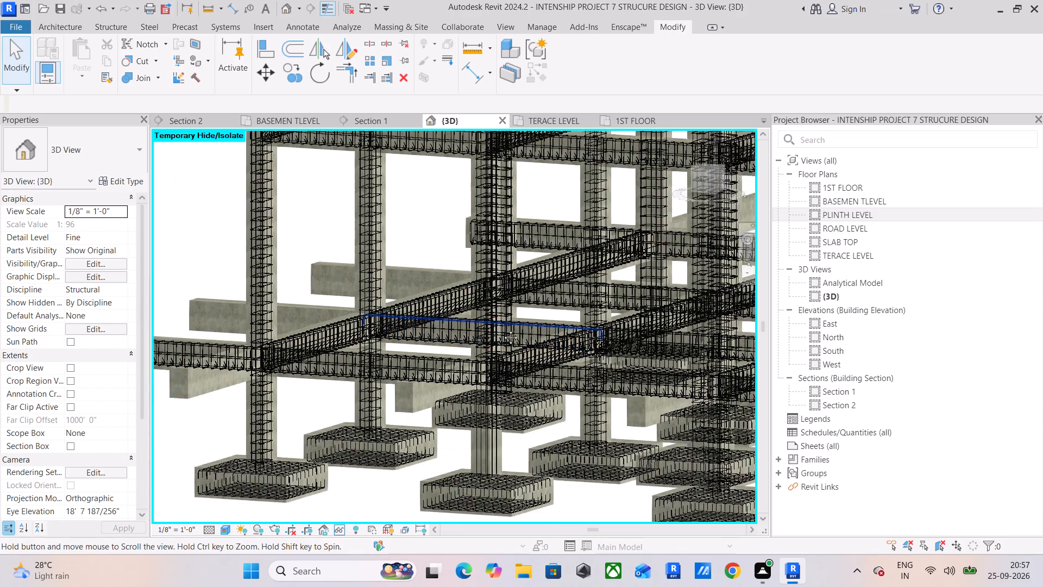
middle_click_drag(502, 329, 529, 332)
scroll(530, 332, "down", 5)
middle_click_drag(532, 335, 392, 364)
scroll(397, 359, "down", 5)
middle_click_drag(407, 358, 413, 414)
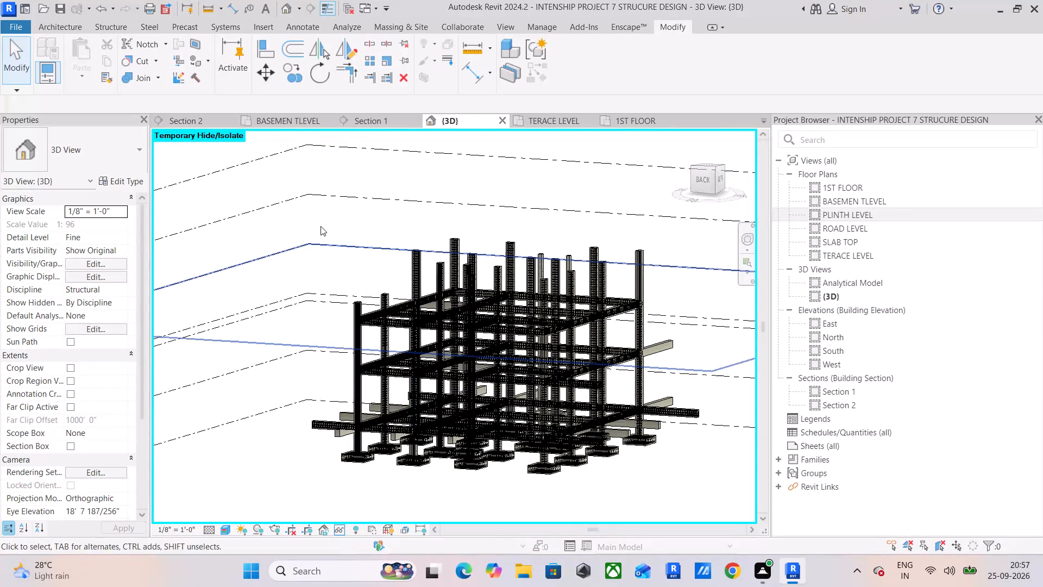
left_click_drag(296, 216, 688, 505)
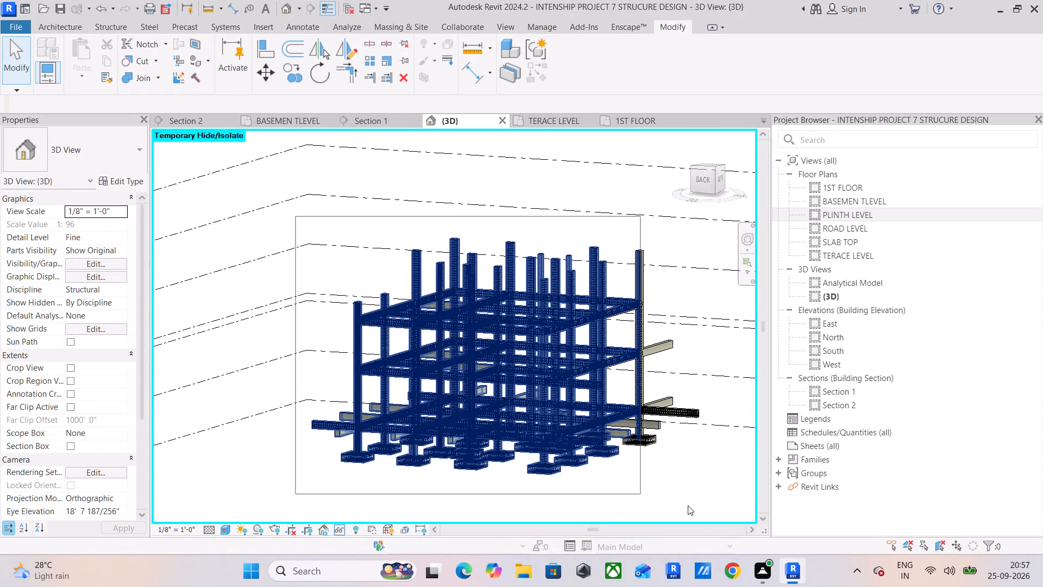
left_click_drag(688, 505, 734, 522)
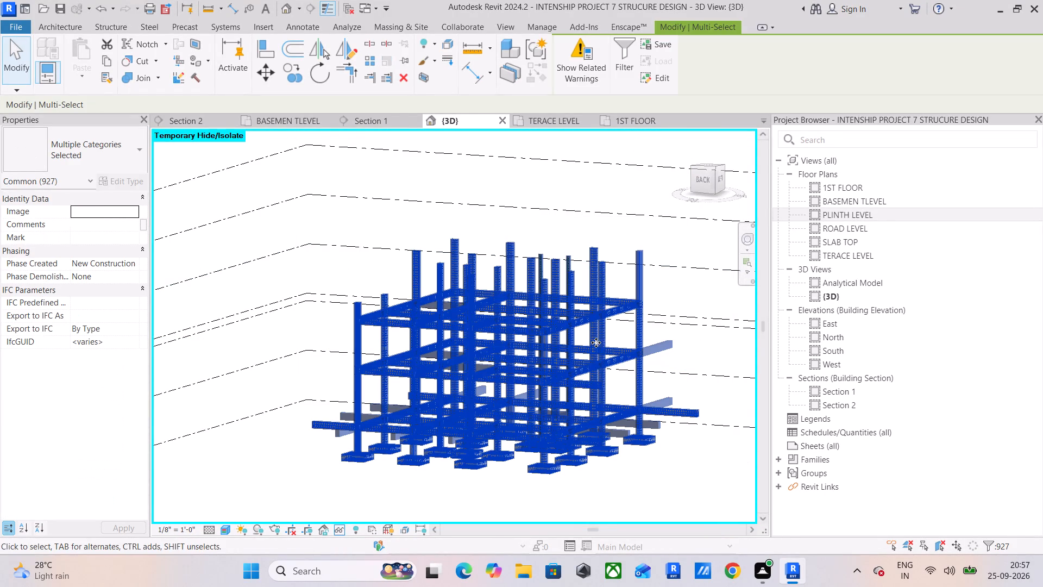
left_click(598, 55)
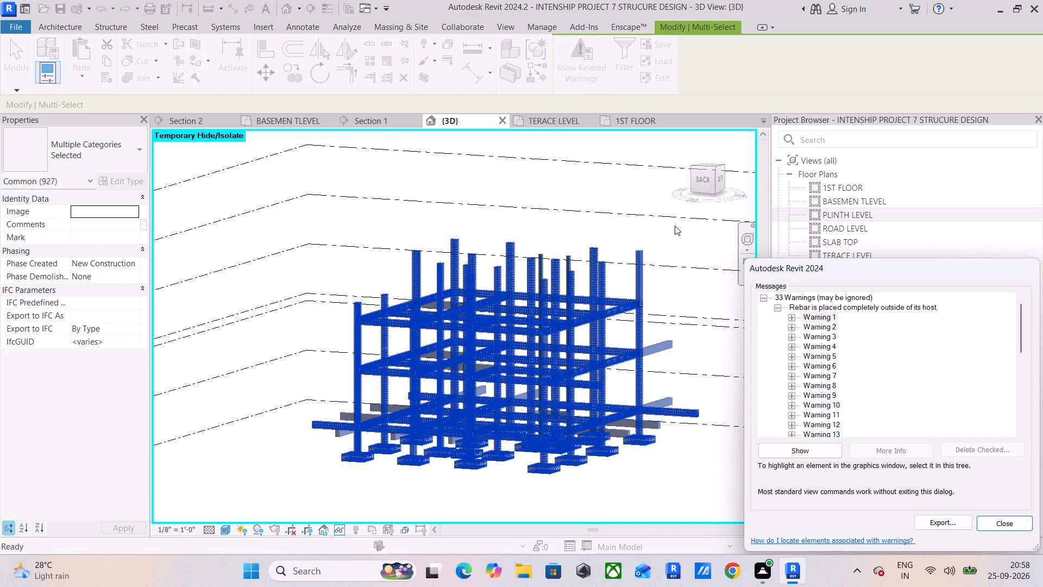
left_click(792, 317)
left_click(822, 326)
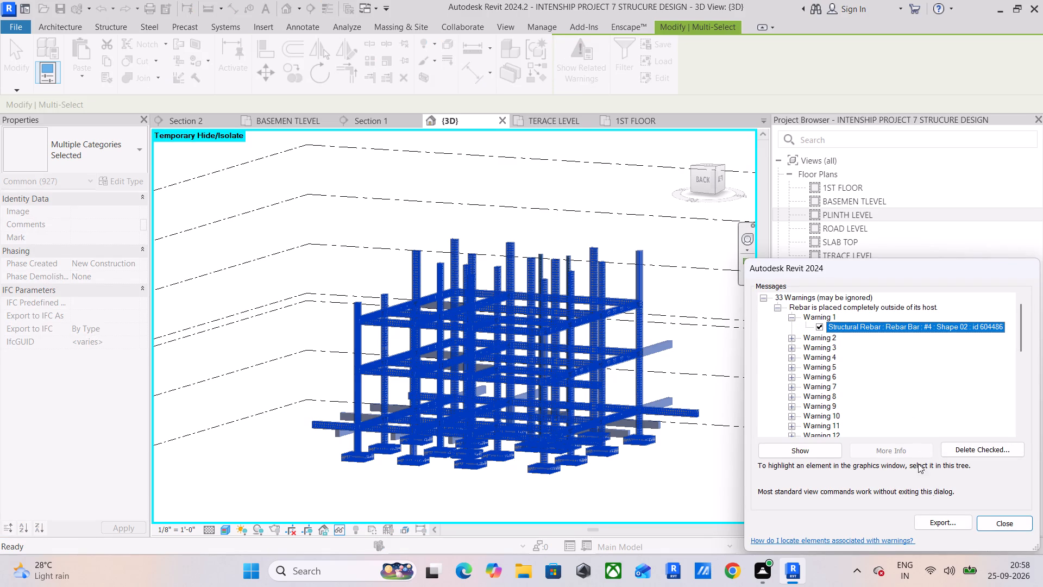
left_click(813, 446)
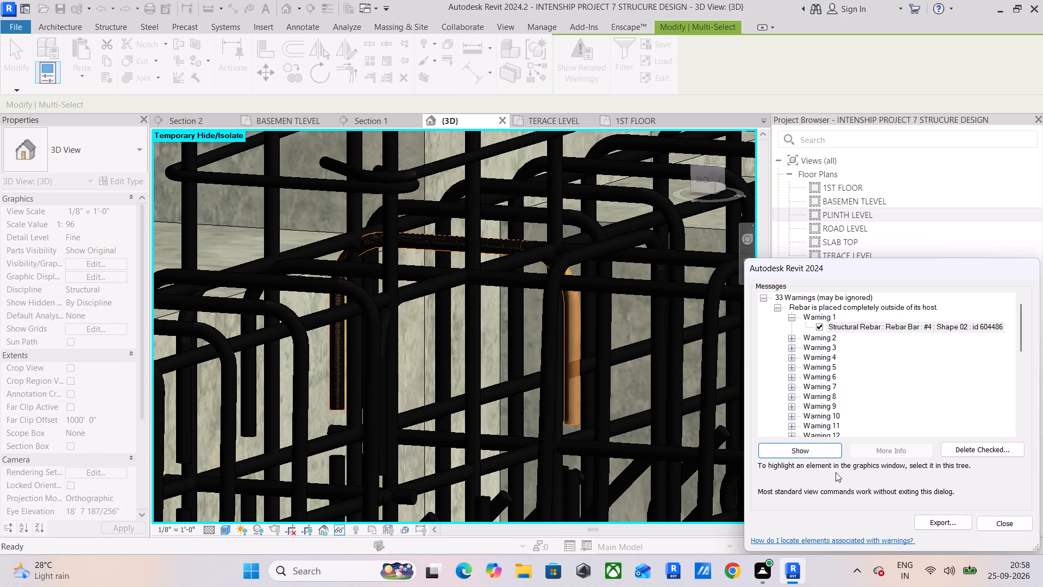
left_click(990, 521)
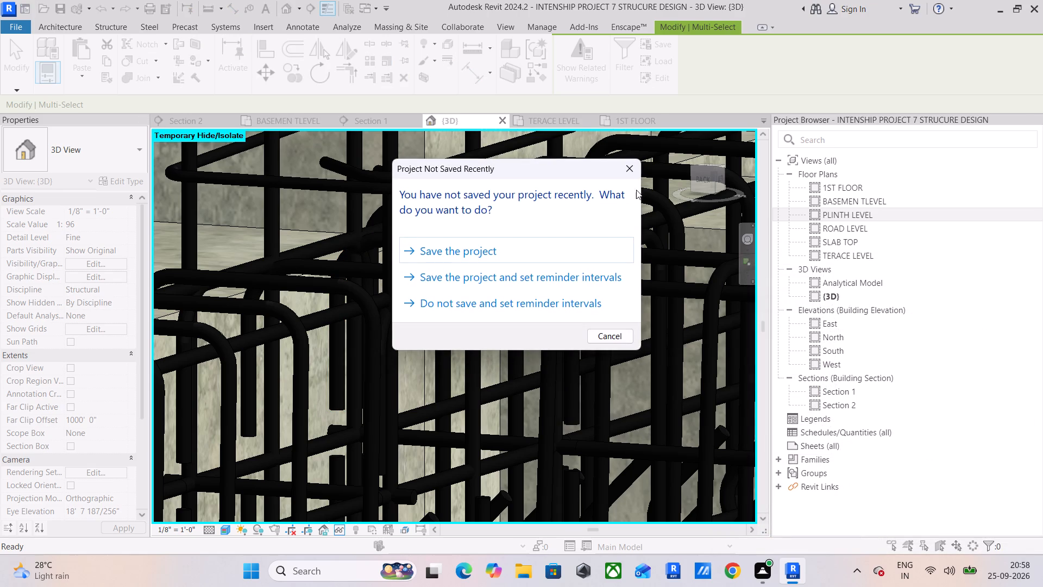
left_click(634, 168)
Delete the flagged #4 Shape 02 bar shown at the beam and column joint in 3D.
left_click(570, 328)
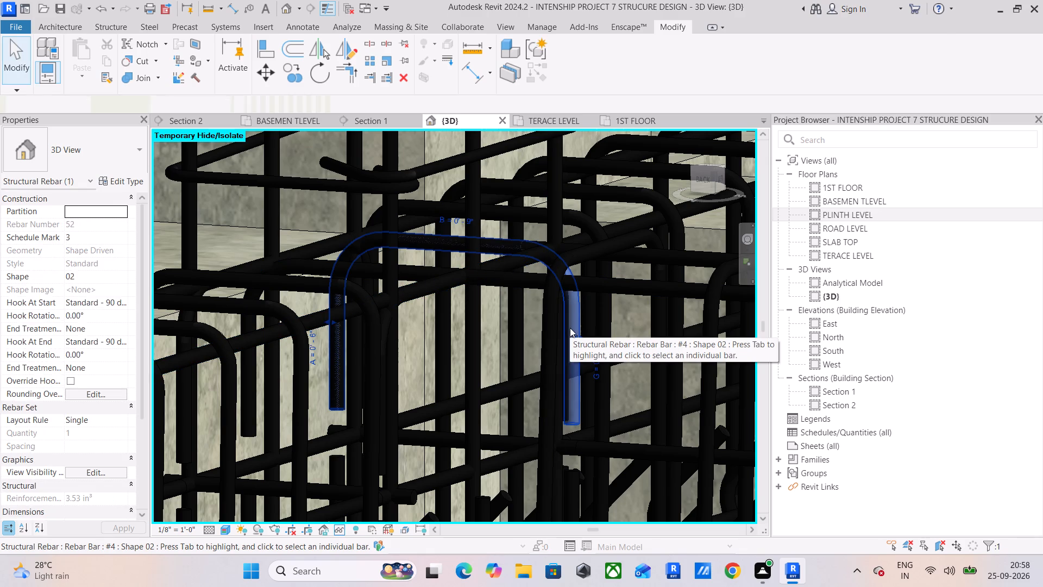
key("Delete")
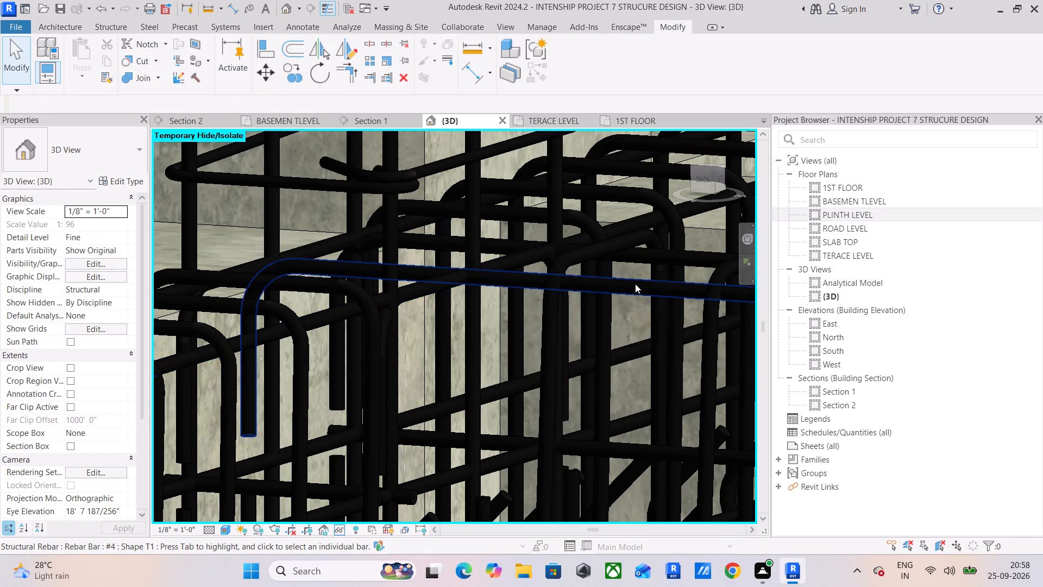
From the whole model's related warnings in 3D, show the Warning 1 rebar, #4 Shape 02, id 604487, and delete it.
scroll(641, 276, "down", 4)
scroll(641, 276, "down", 20)
scroll(641, 276, "down", 3)
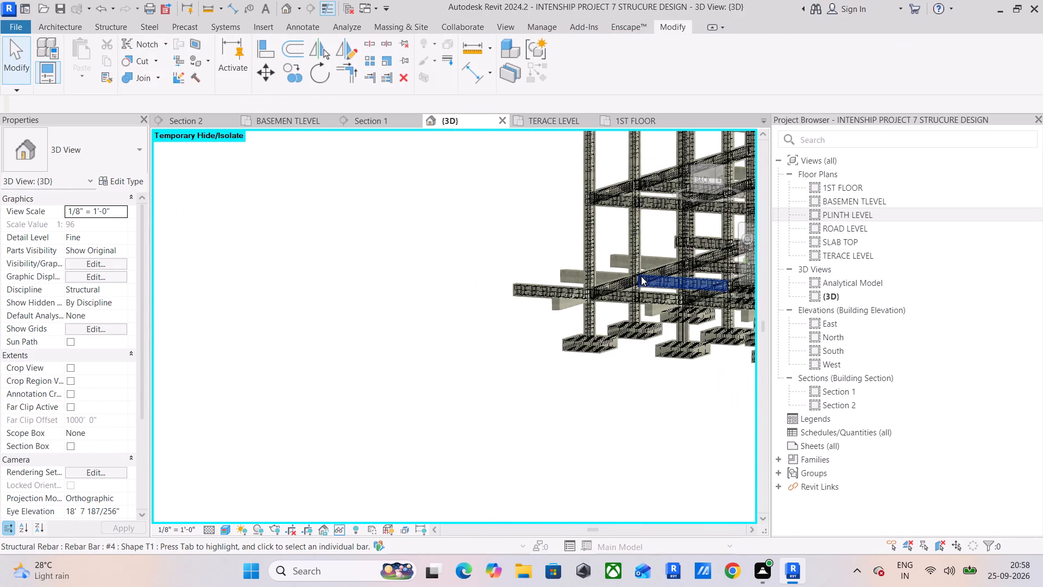
middle_click_drag(641, 276, 494, 338)
scroll(494, 338, "down", 7)
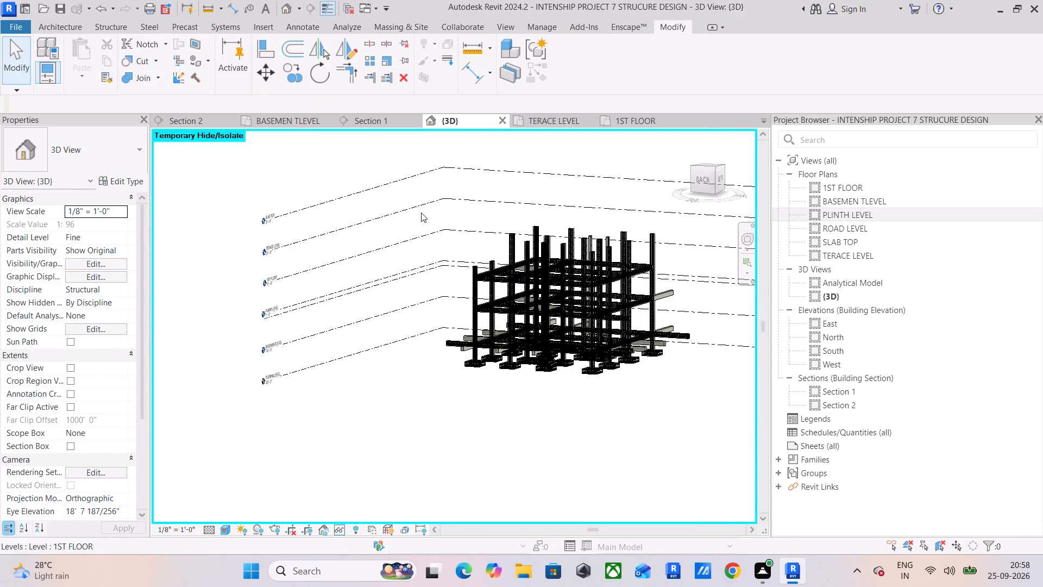
left_click_drag(421, 213, 699, 434)
left_click(569, 63)
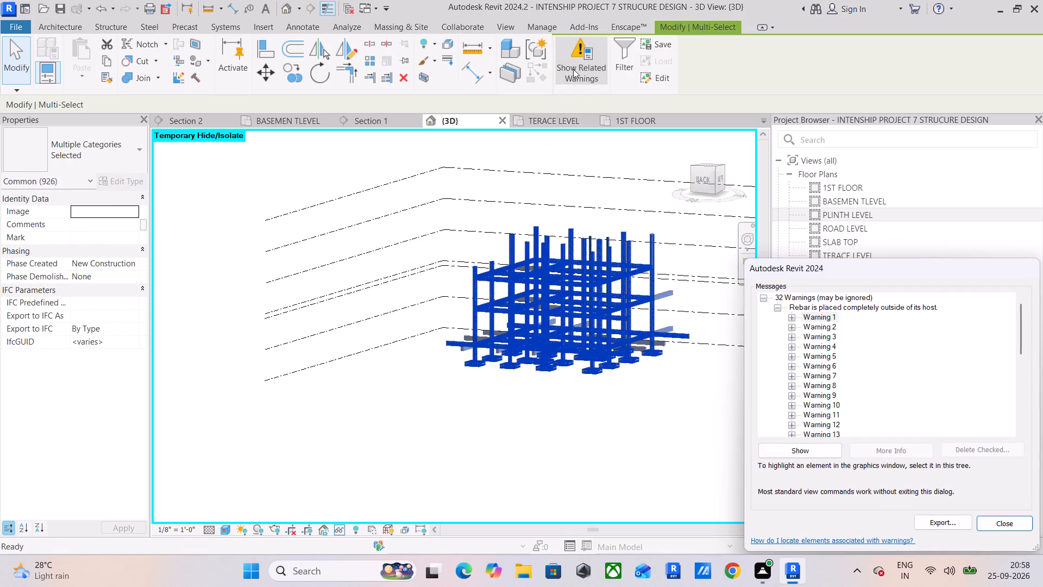
left_click(792, 317)
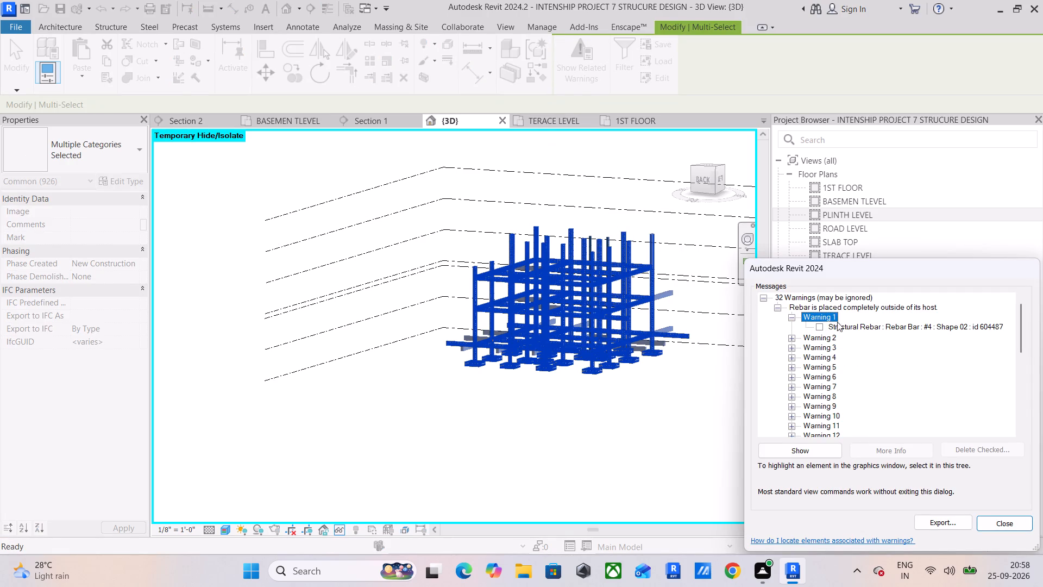
left_click(819, 327)
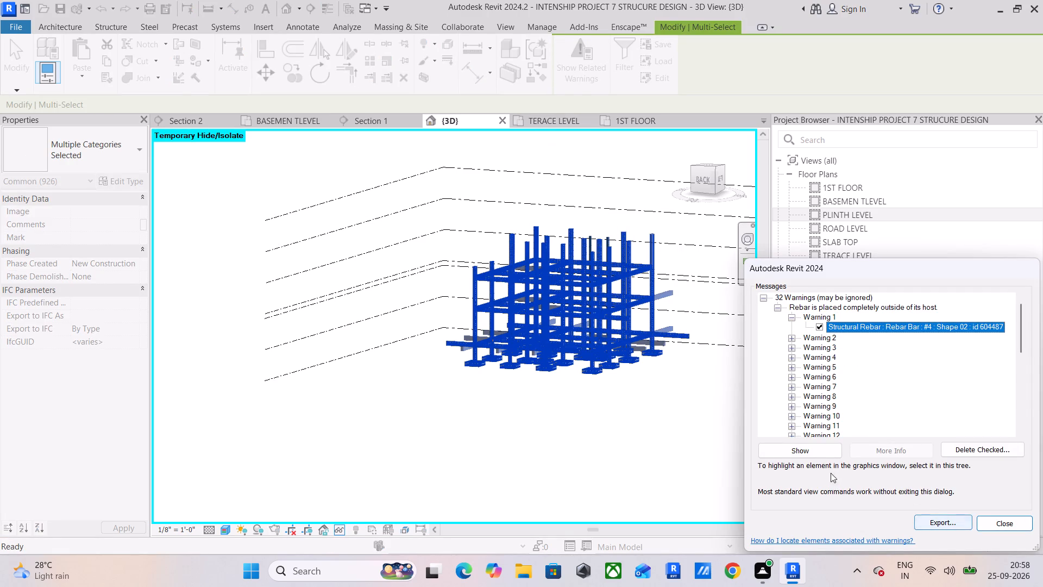
left_click(821, 452)
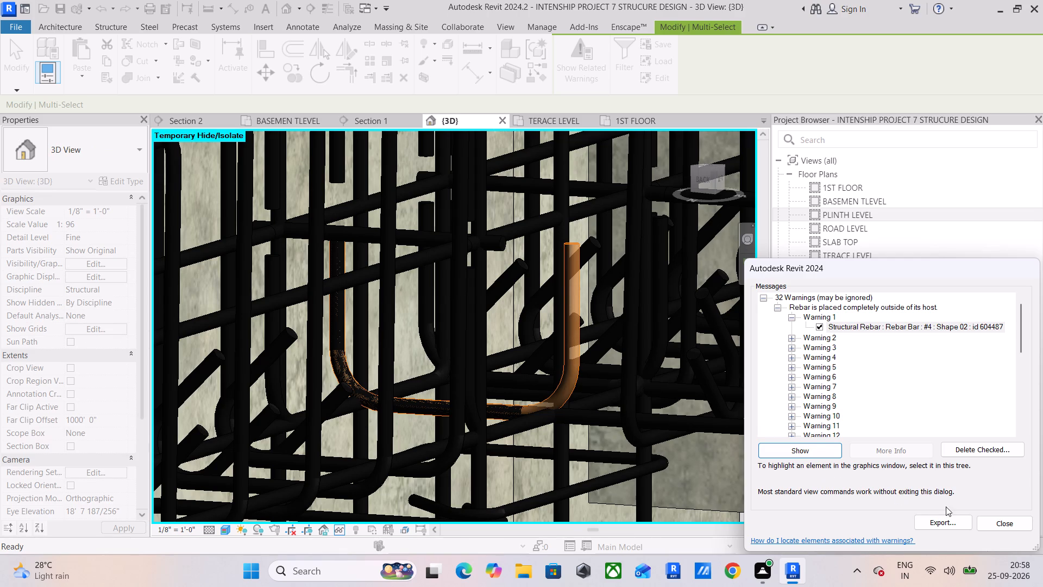
left_click(1006, 524)
left_click(574, 352)
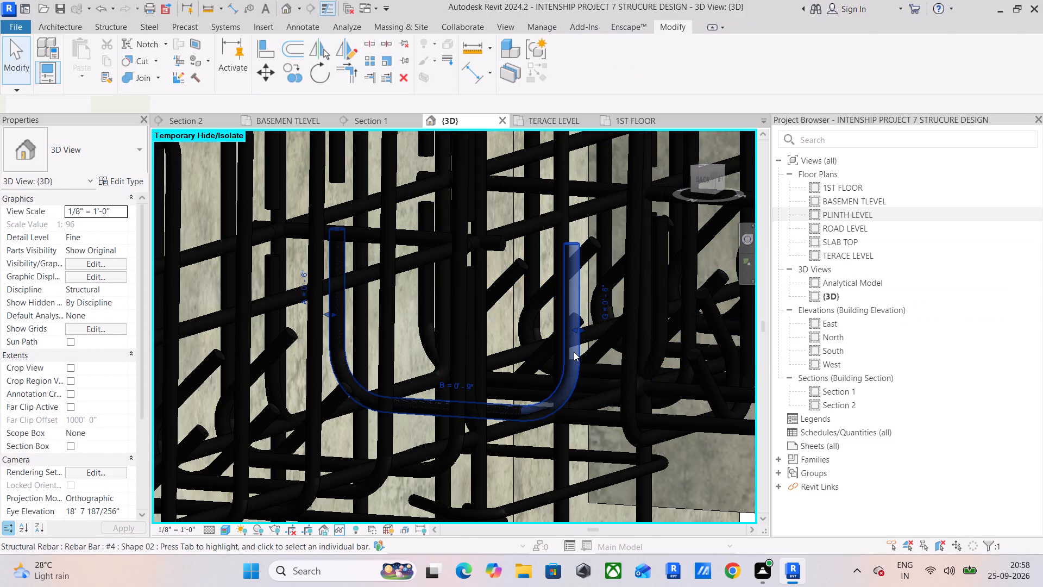
key("Delete")
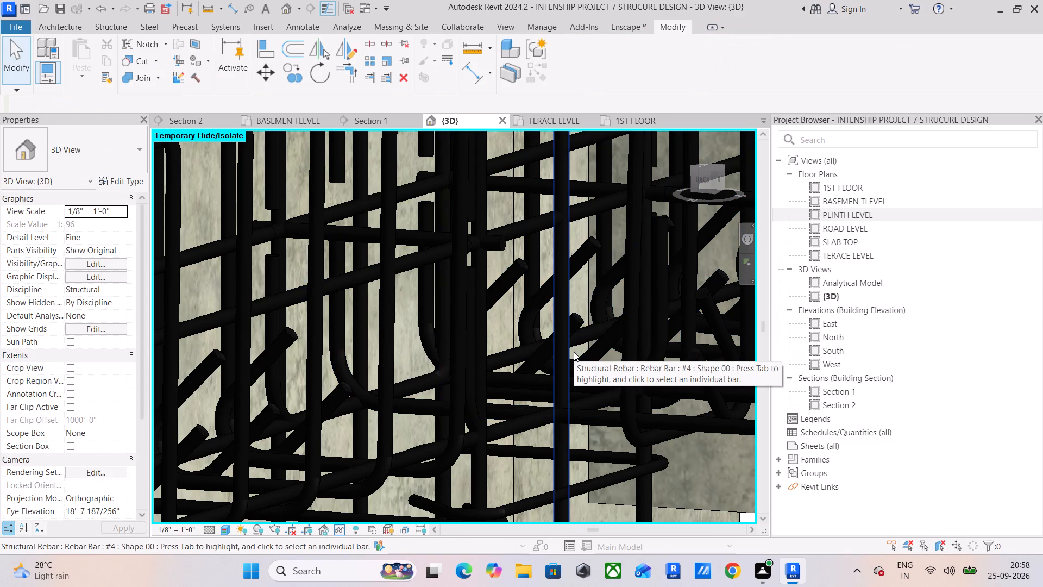
List the whole model's related warnings again, show the Warning 1 rebar, #4 Shape 02, id 604488, and delete it.
scroll(491, 349, "down", 15)
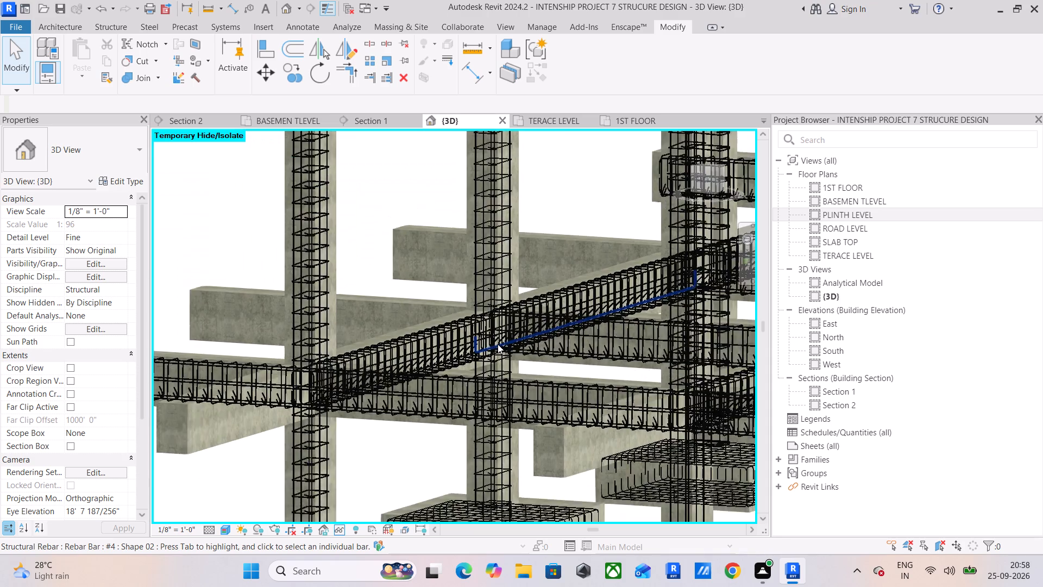
scroll(498, 344, "down", 18)
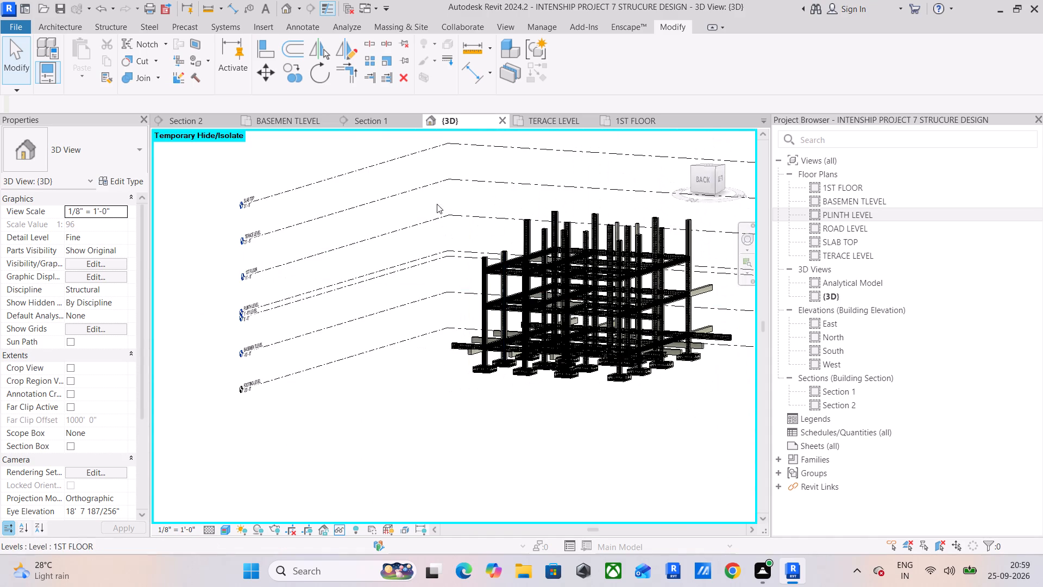
left_click_drag(435, 202, 738, 445)
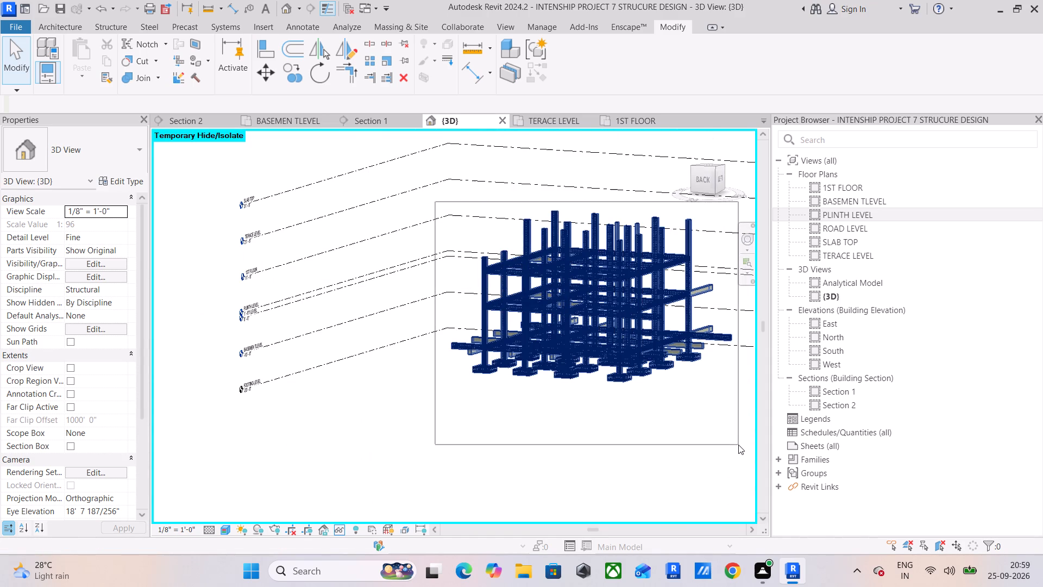
left_click_drag(738, 445, 740, 446)
middle_click_drag(703, 434, 656, 447)
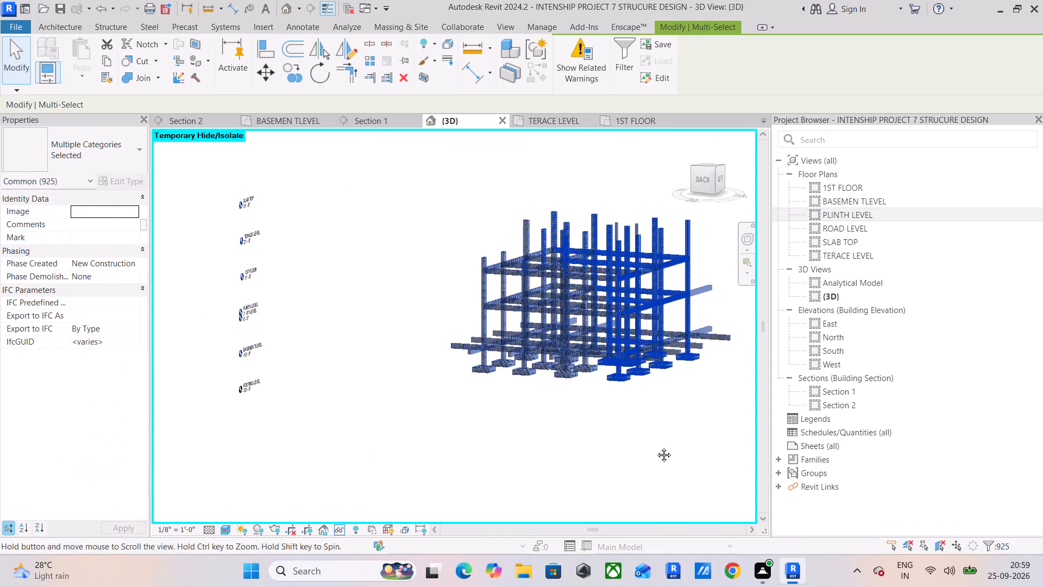
middle_click_drag(656, 447, 572, 469)
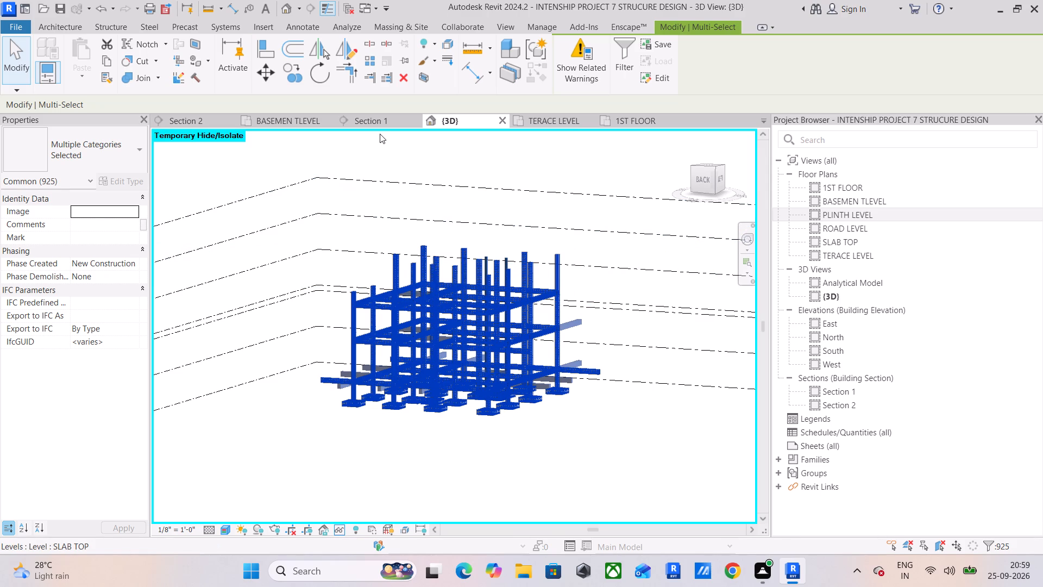
left_click(578, 68)
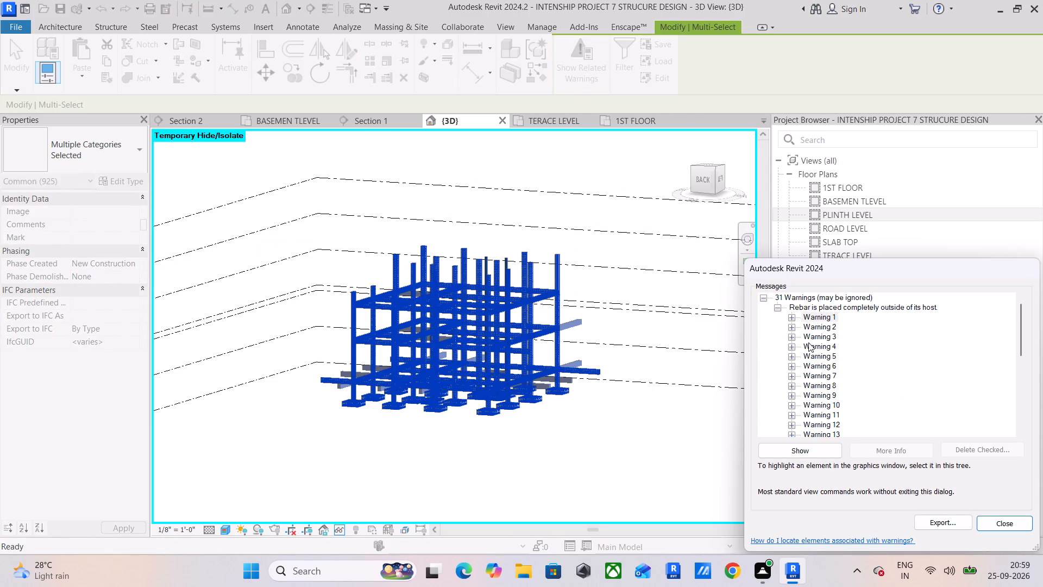
left_click(791, 317)
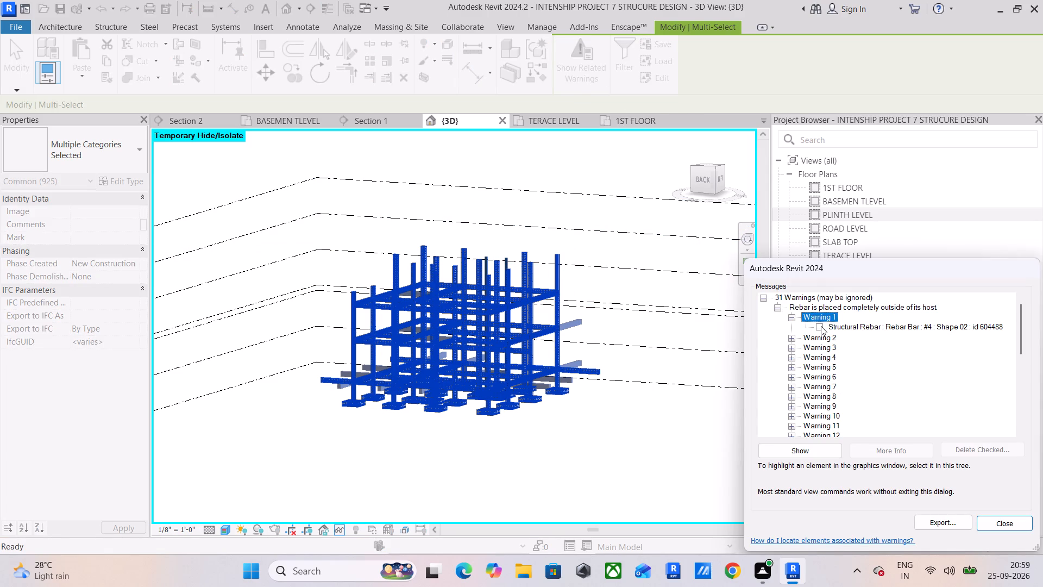
left_click(821, 326)
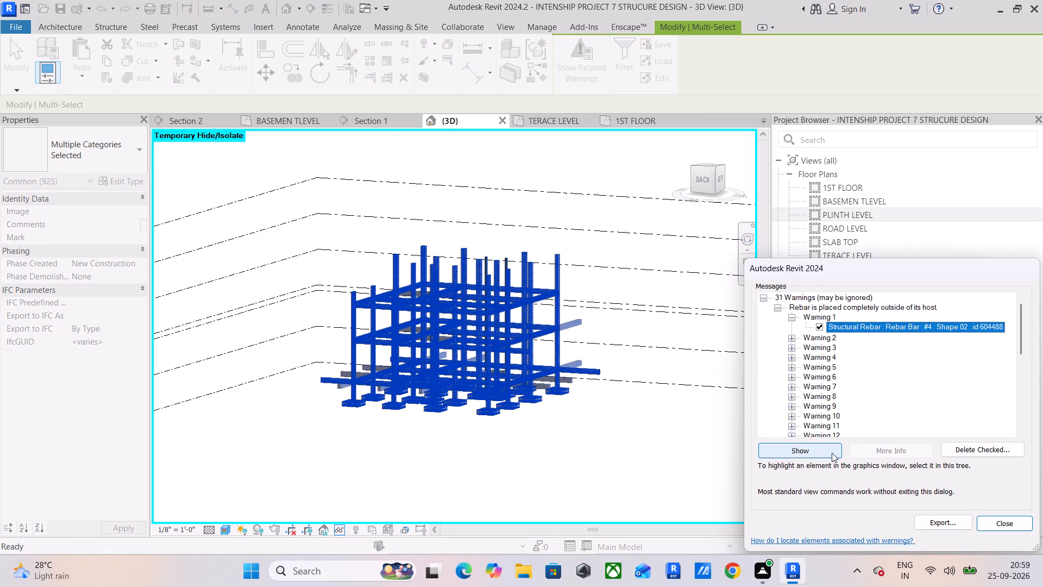
left_click(832, 453)
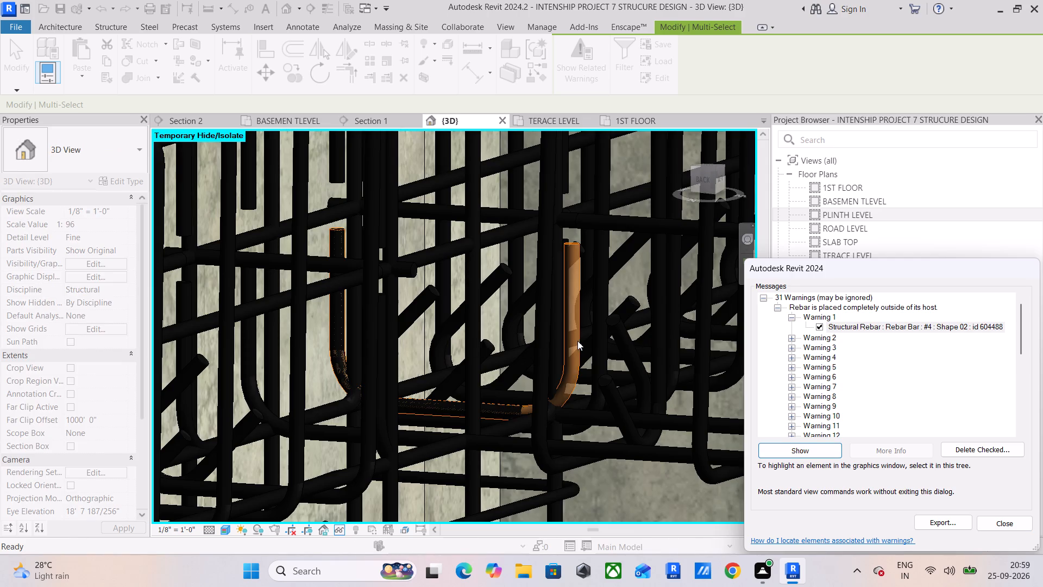
left_click(995, 520)
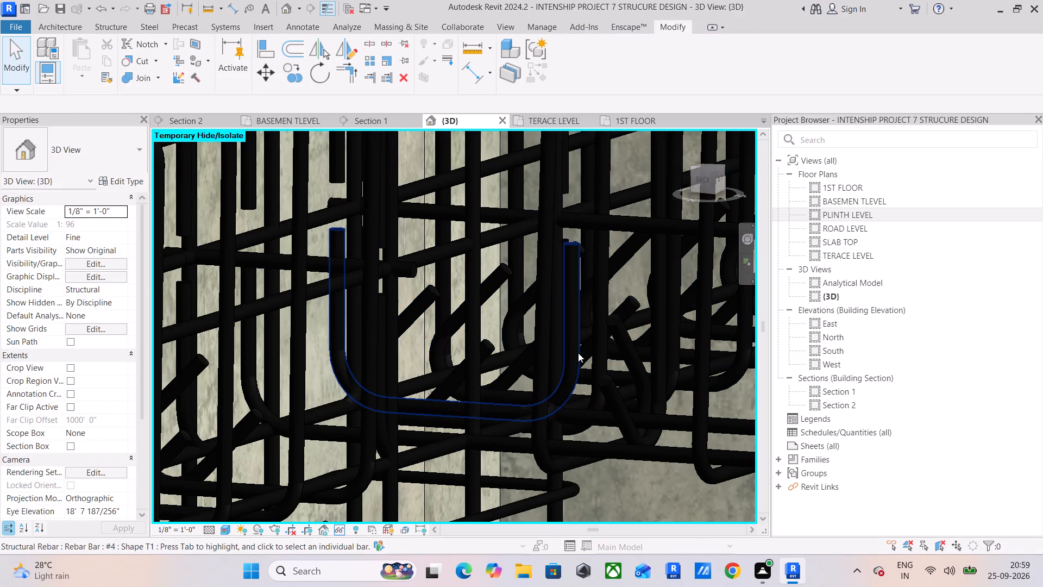
left_click(571, 346)
key("Delete")
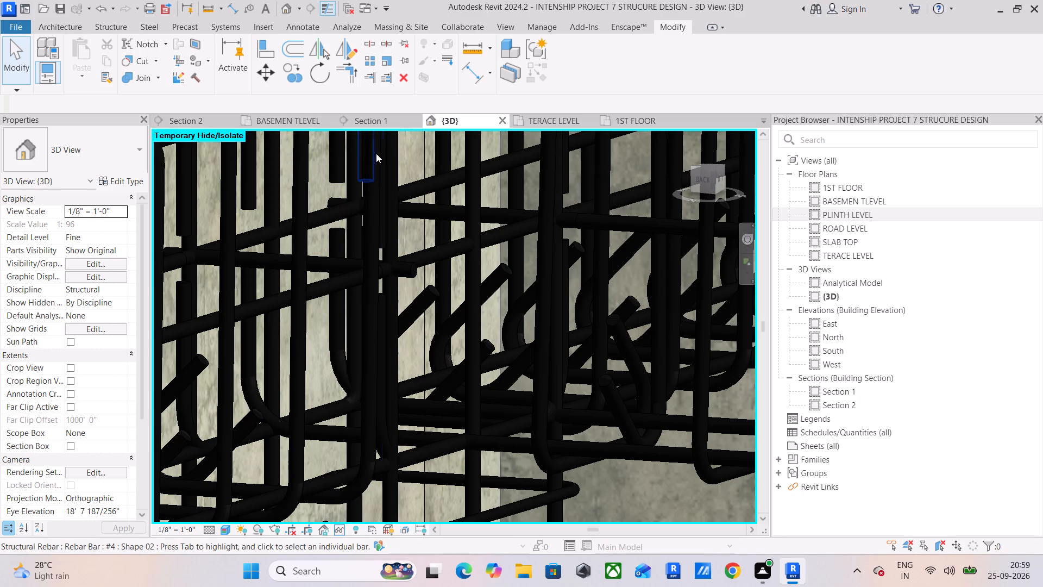
Delete two more bars at the same beam and column joint, including the straight #4 Shape 00 beam bar.
scroll(445, 218, "down", 6)
middle_click(455, 218)
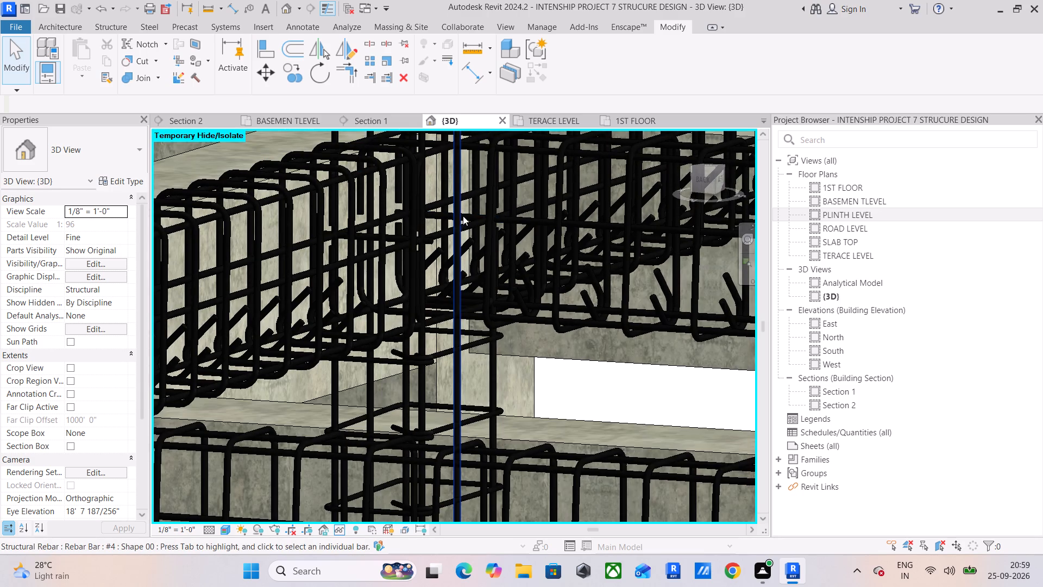
scroll(464, 216, "up", 4)
left_click(464, 216)
key("Delete")
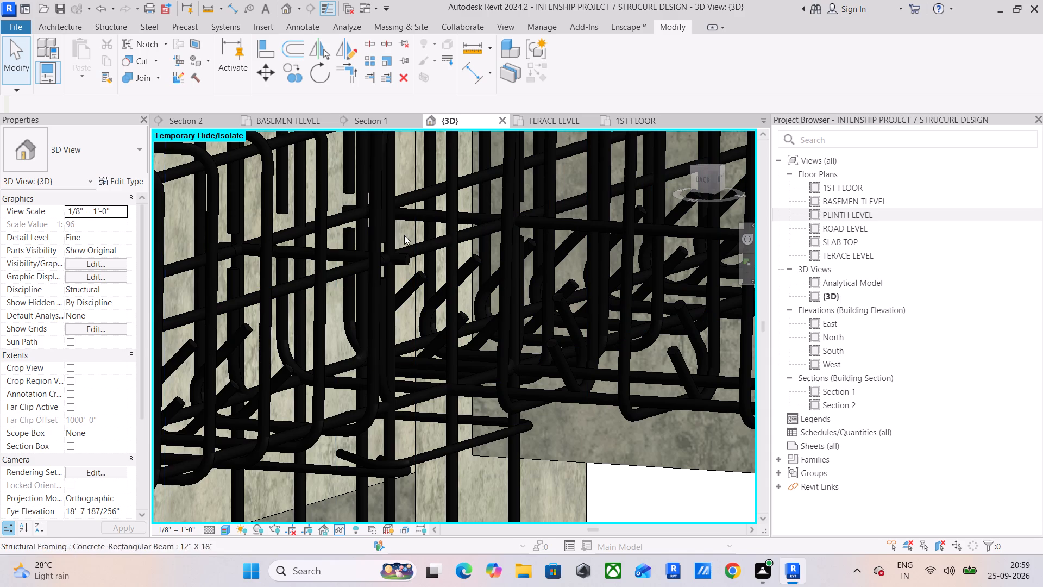
left_click(403, 257)
key("Delete")
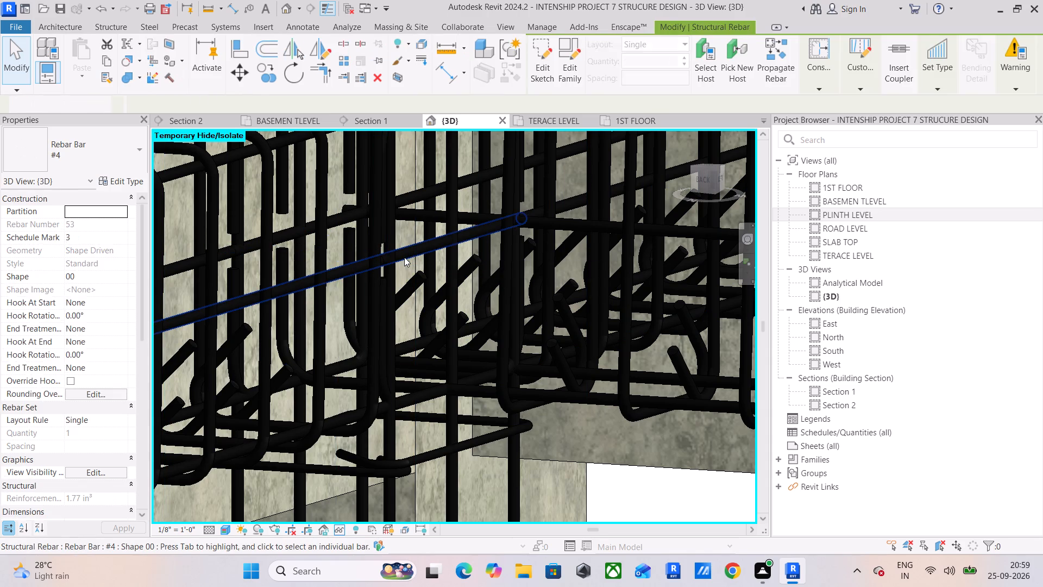
List the whole model's related warnings in 3D and show the Warning 1 rebar, #4 Shape 00, id 604666.
scroll(447, 264, "down", 2)
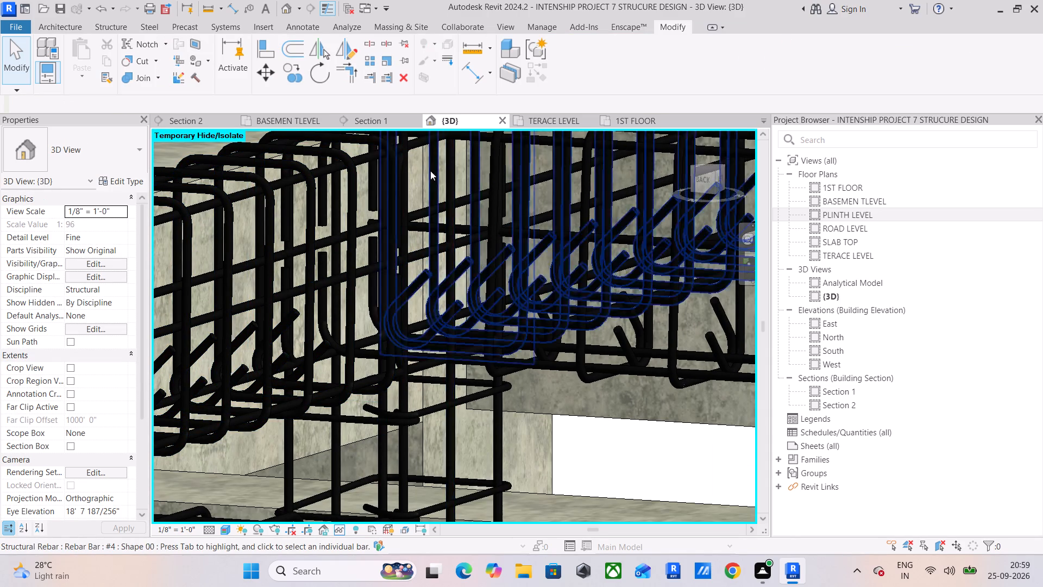
scroll(416, 202, "down", 20)
scroll(416, 202, "down", 6)
middle_click_drag(425, 200, 401, 353)
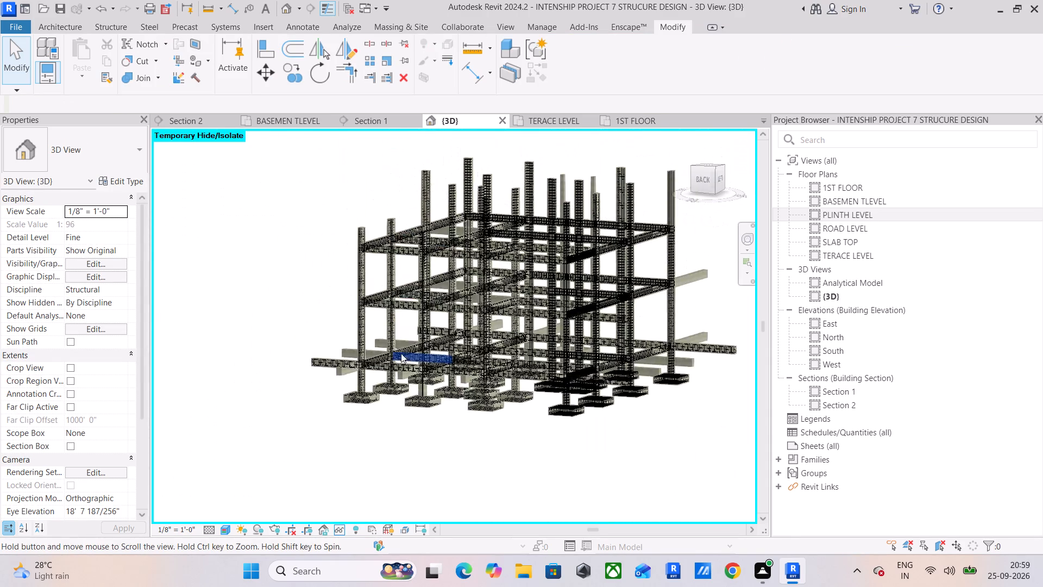
left_click_drag(329, 148, 702, 434)
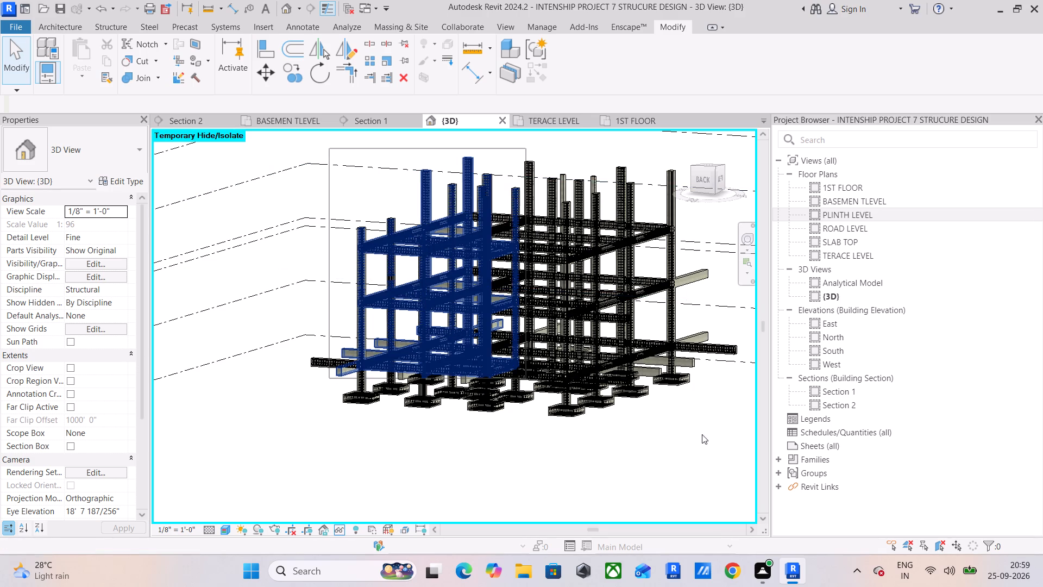
left_click_drag(702, 434, 732, 443)
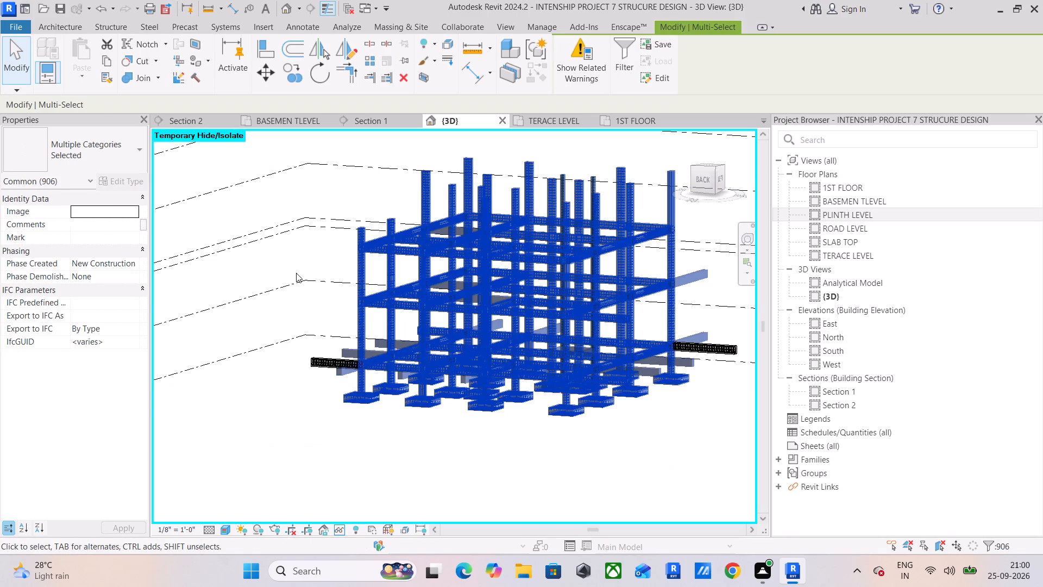
left_click_drag(262, 268, 485, 442, "ctrl")
left_click_drag(656, 316, 704, 358, "ctrl")
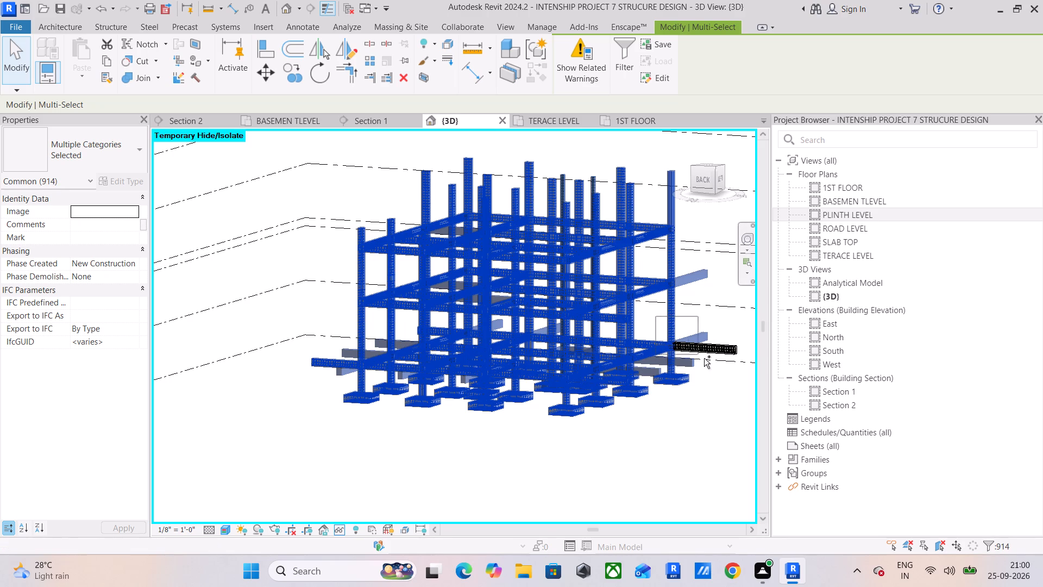
left_click_drag(704, 358, 743, 388, "ctrl")
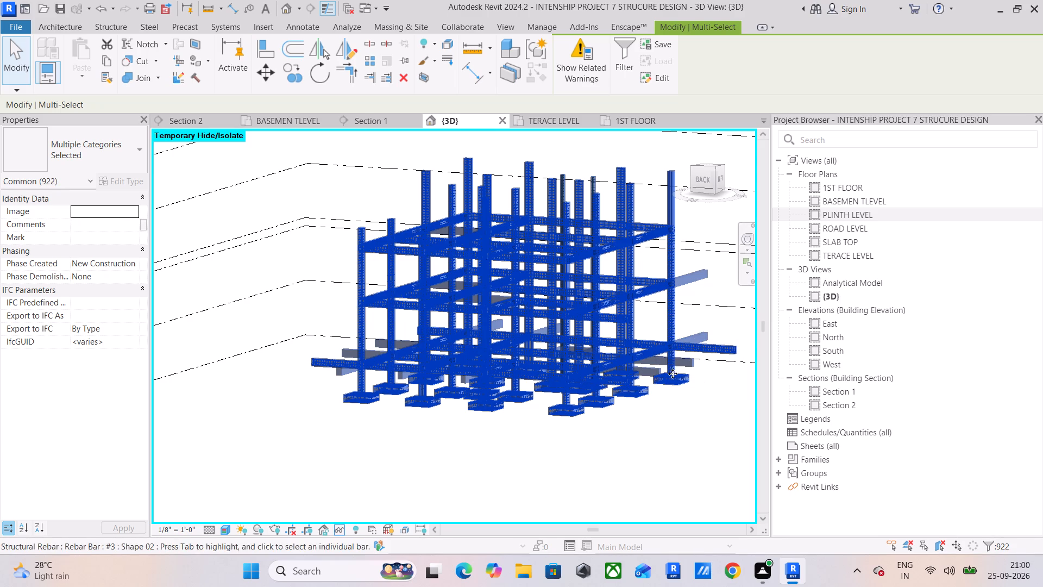
scroll(644, 364, "up", 5)
middle_click_drag(694, 378, 564, 363)
scroll(564, 363, "down", 11)
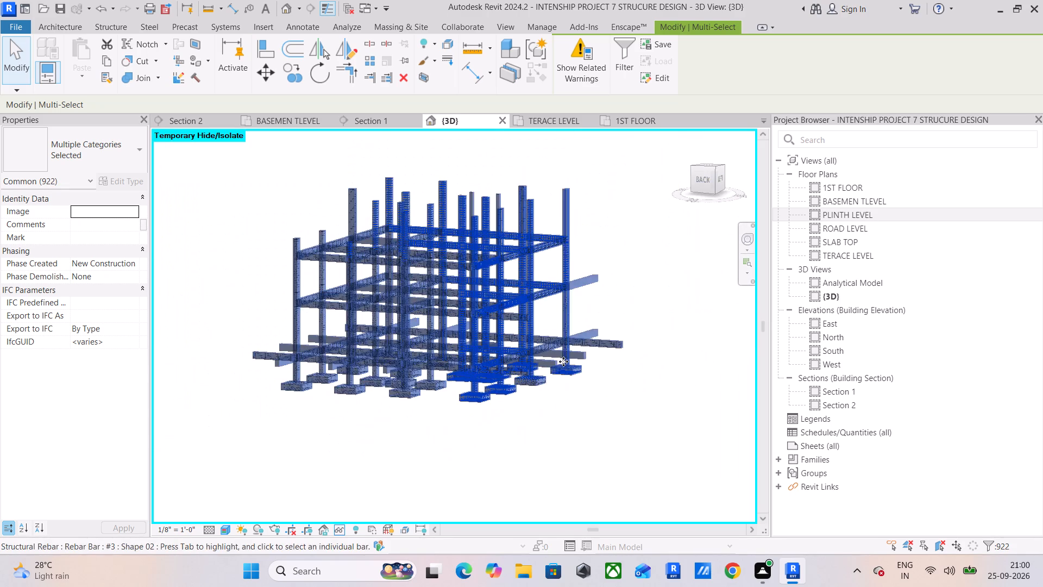
left_click(581, 65)
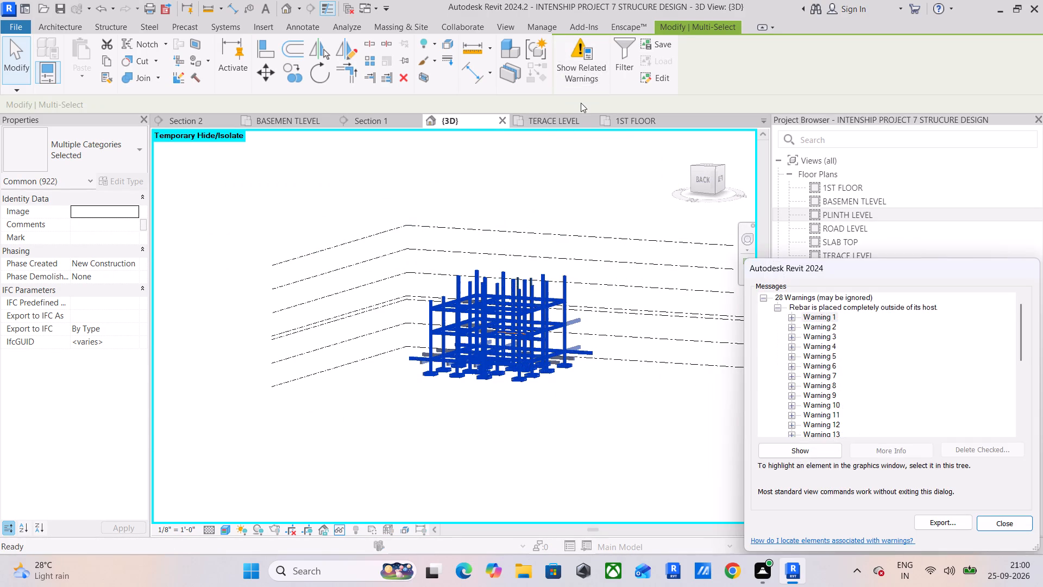
left_click(793, 317)
left_click(818, 326)
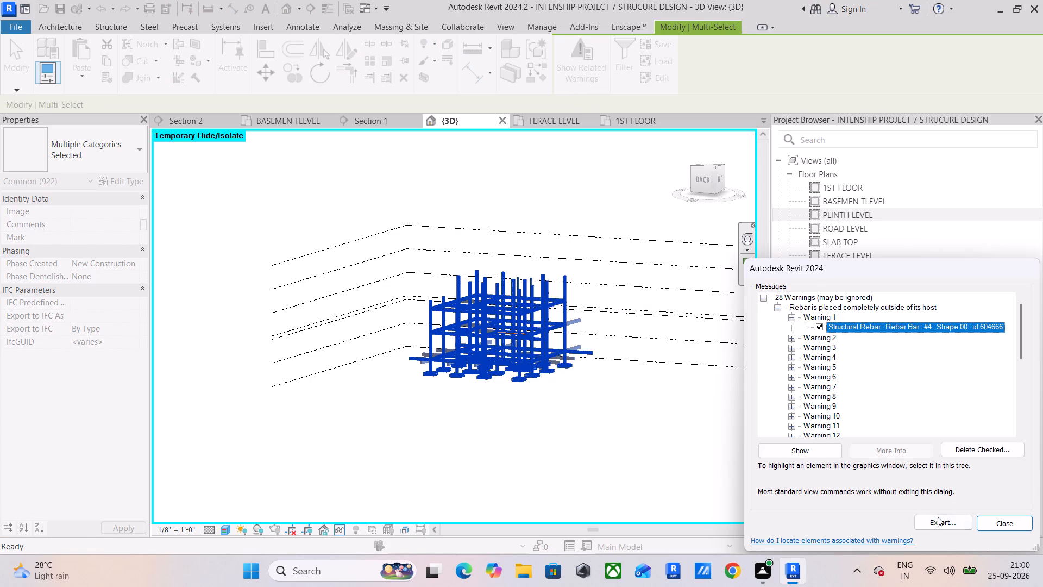
left_click(815, 452)
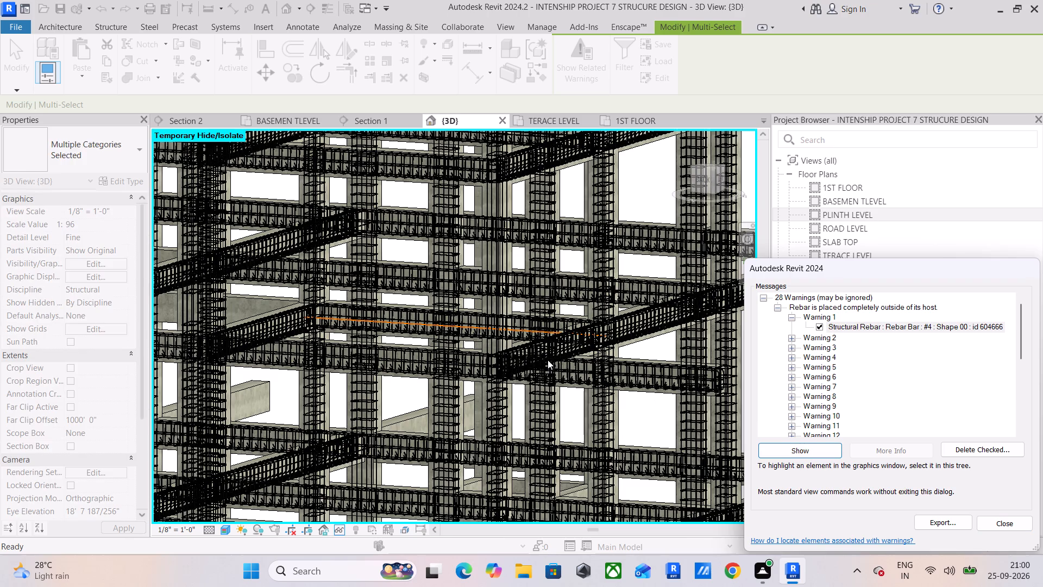
scroll(488, 316, "up", 14)
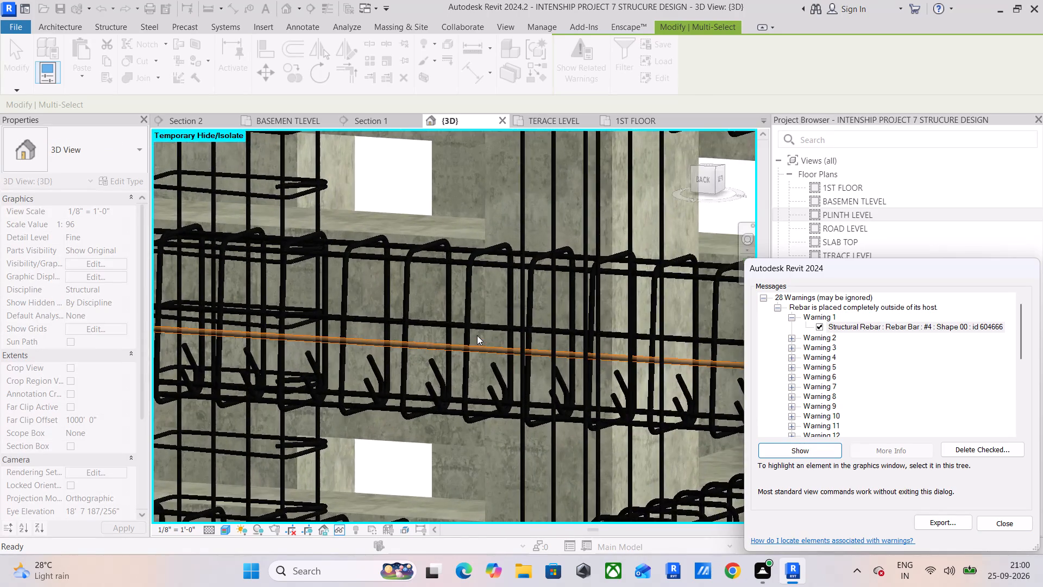
scroll(477, 335, "down", 19)
scroll(480, 335, "down", 3)
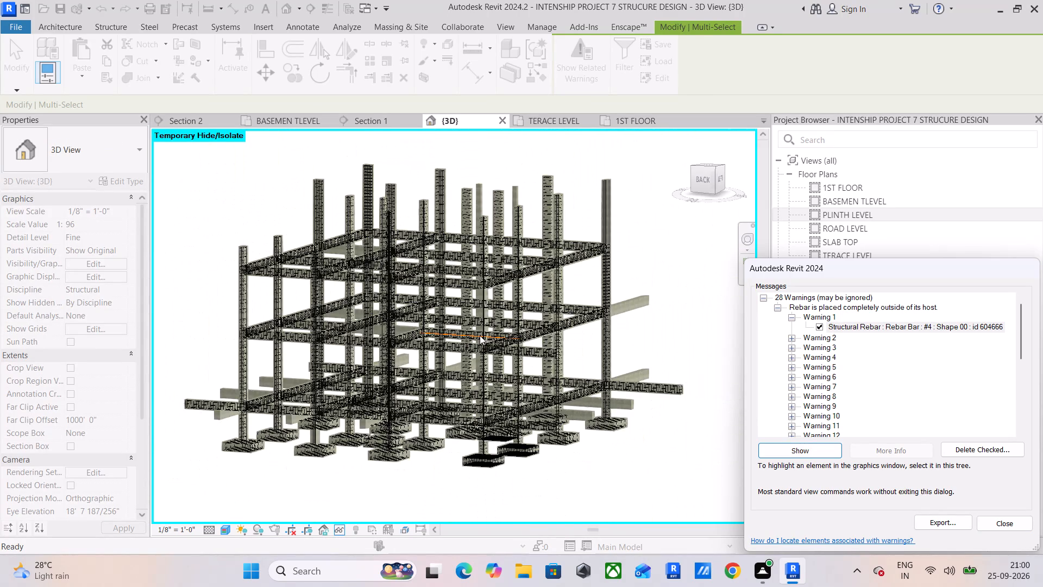
scroll(445, 334, "up", 14)
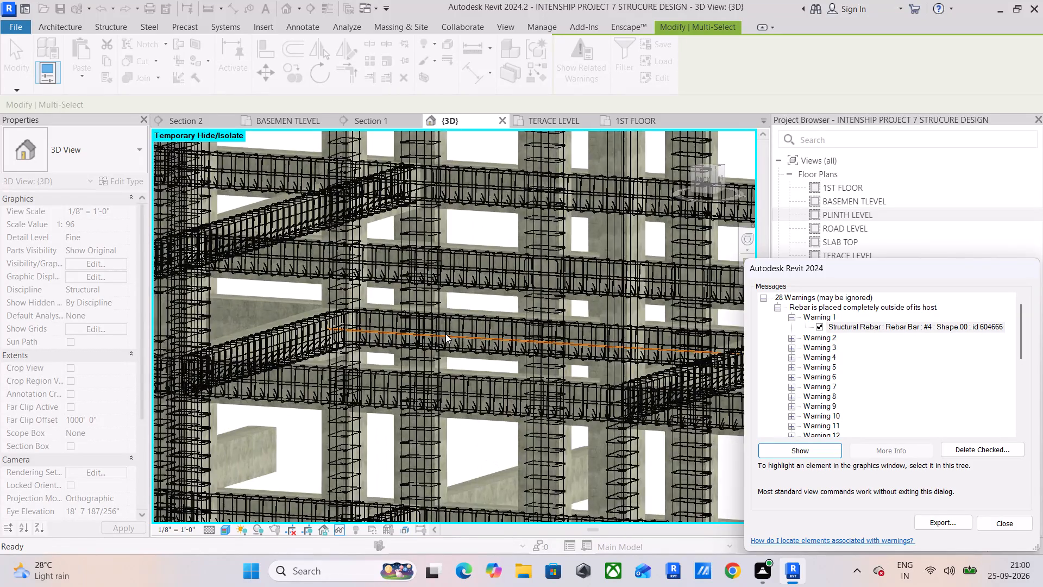
scroll(445, 334, "up", 7)
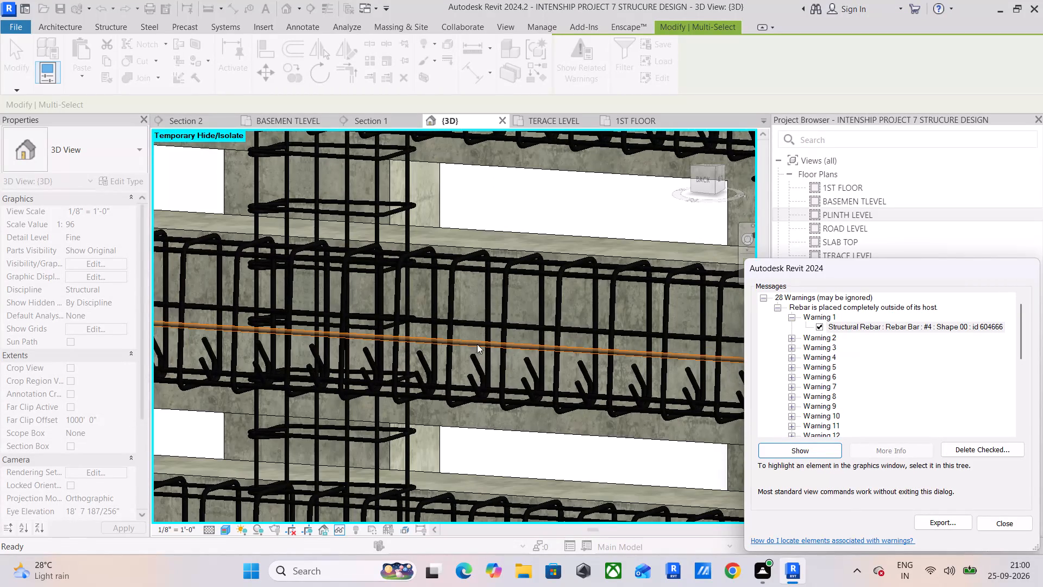
left_click(1001, 523)
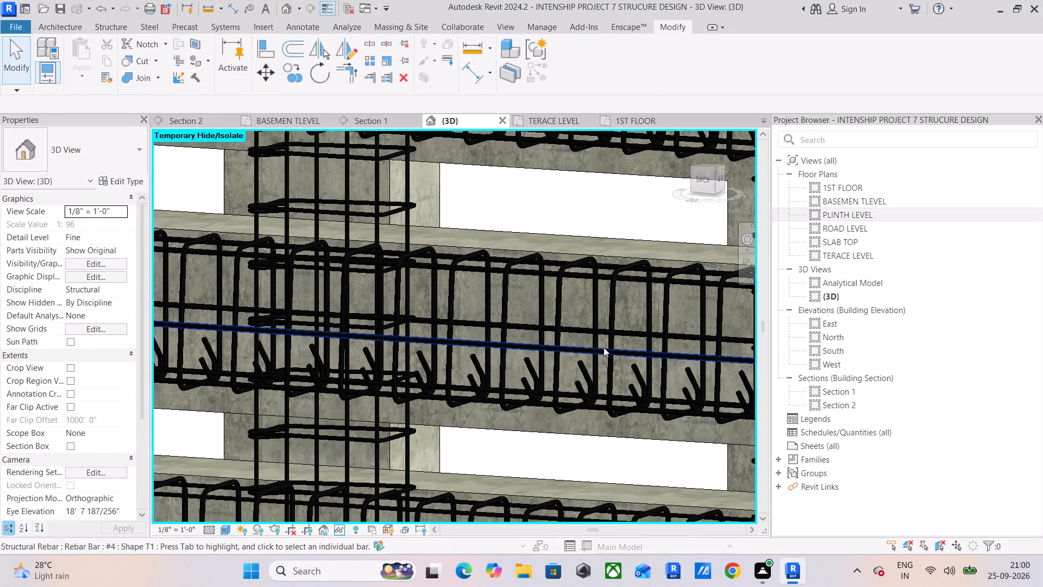
Select the flagged bar and, in the PLINTH LEVEL plan, move the Section 2 line just outside grid 1; close the TERACE LEVEL view.
left_click(566, 351)
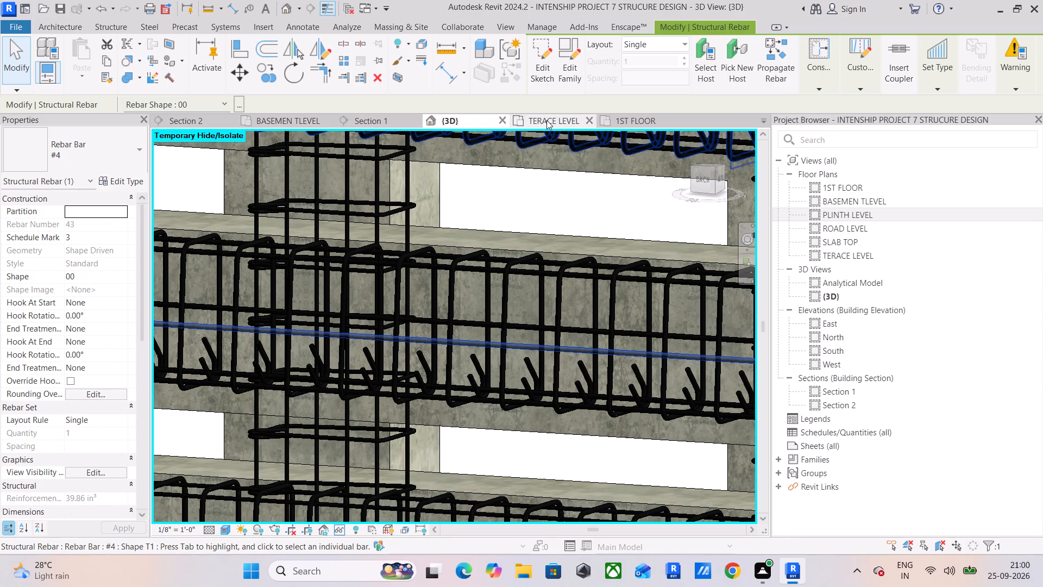
double_click(843, 214)
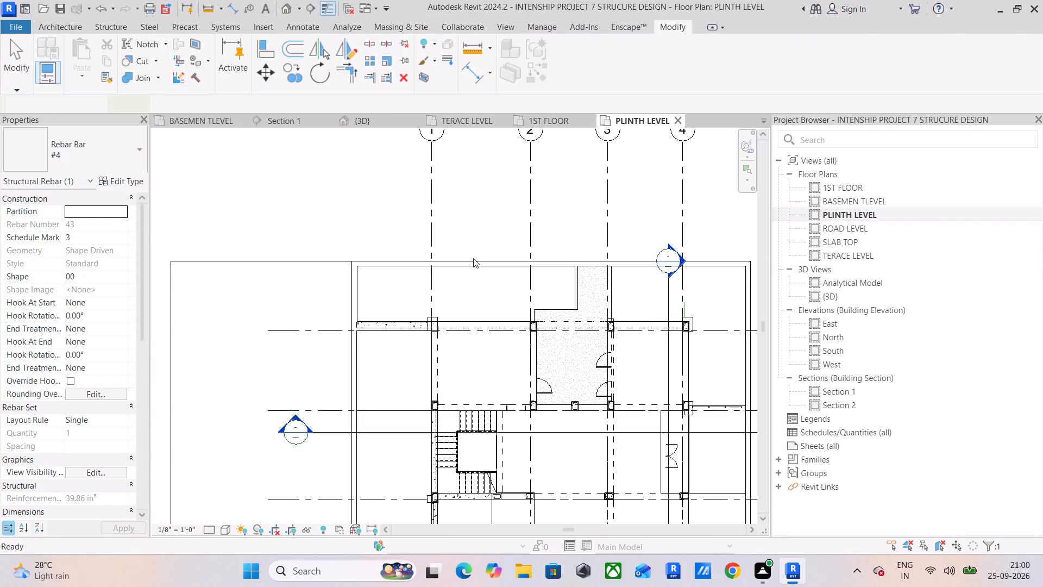
scroll(560, 344, "up", 1)
middle_click_drag(560, 344, 562, 248)
scroll(497, 317, "up", 5)
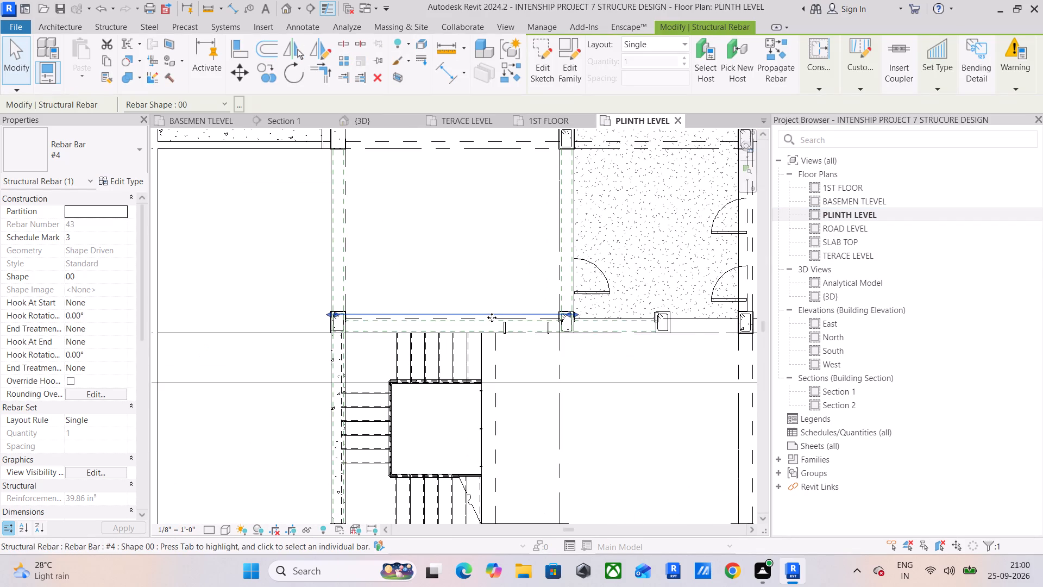
scroll(492, 317, "down", 6)
scroll(492, 317, "up", 5)
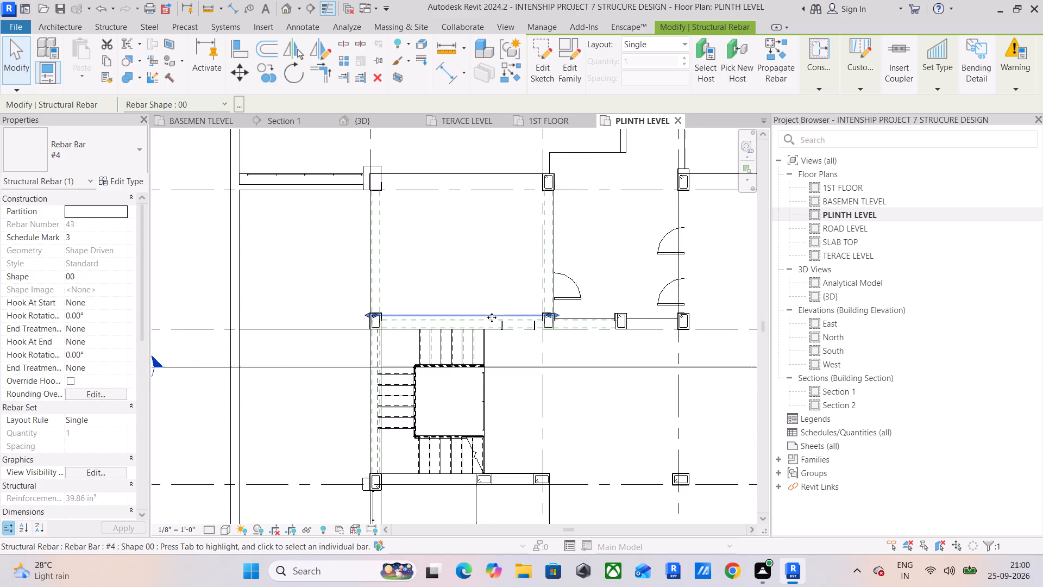
scroll(492, 317, "down", 6)
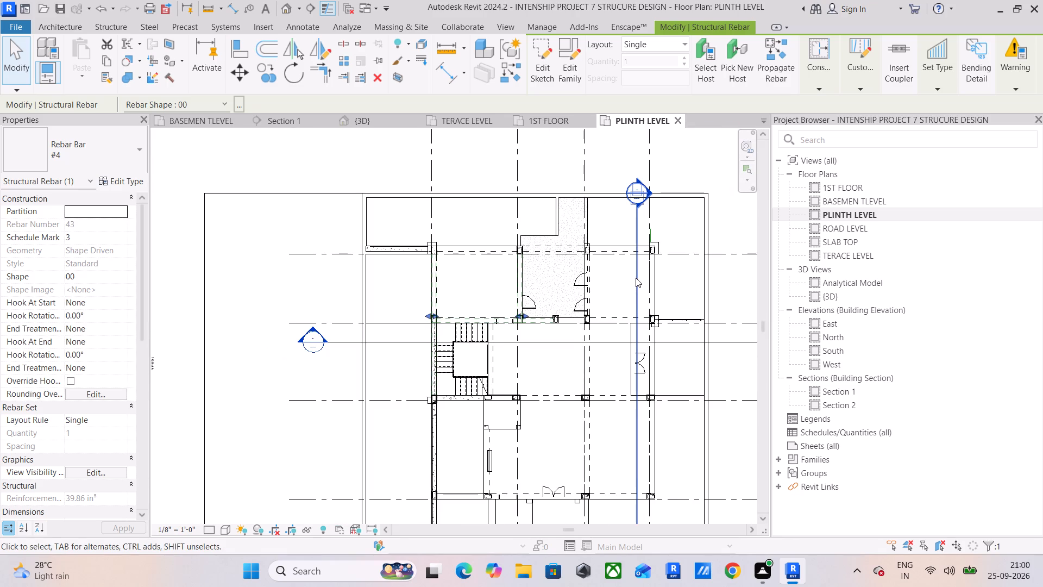
left_click_drag(636, 278, 413, 280)
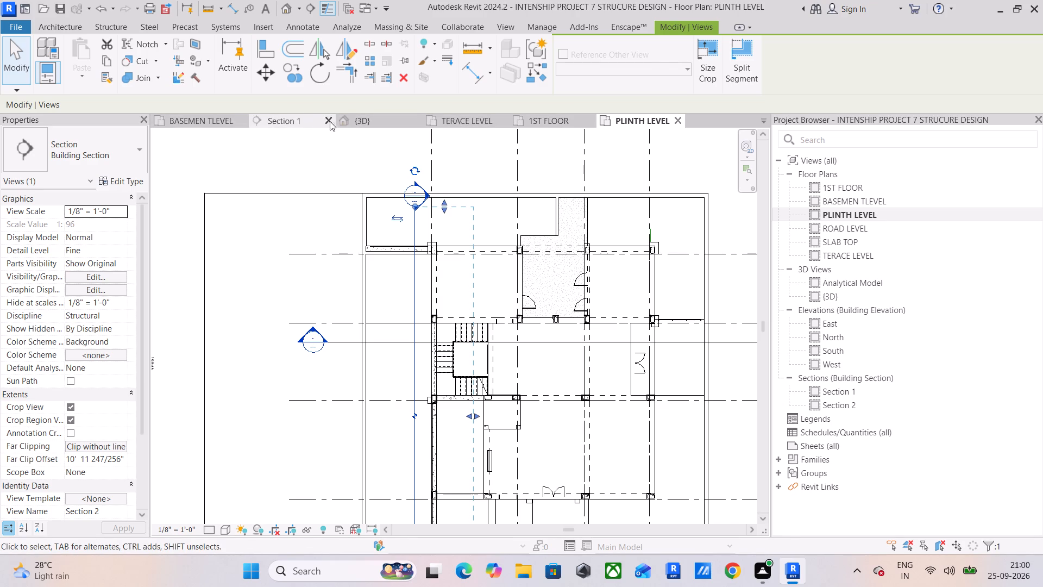
left_click(500, 117)
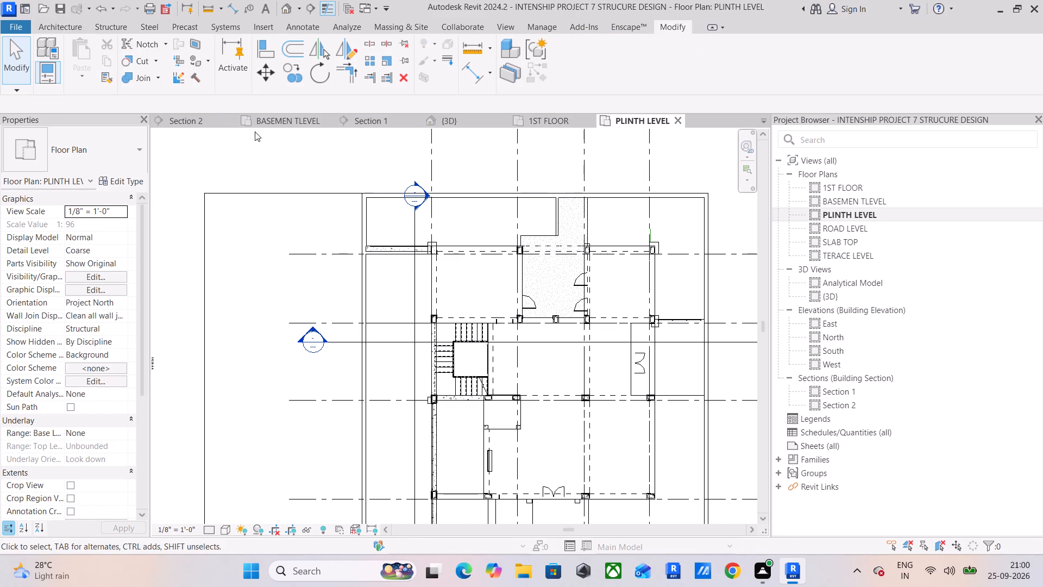
In Section 2, move the #4 Shape 00 bar at the beam and column joint over to the inner vertical leg of the Shape 02 bar.
left_click(216, 124)
scroll(428, 346, "up", 5)
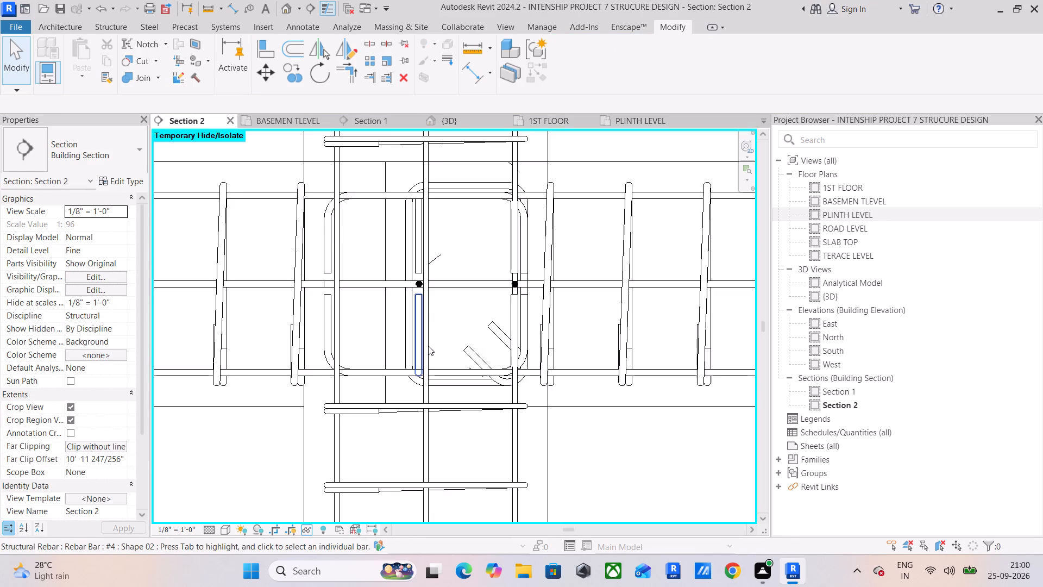
scroll(428, 346, "down", 14)
middle_click_drag(306, 334, 546, 330)
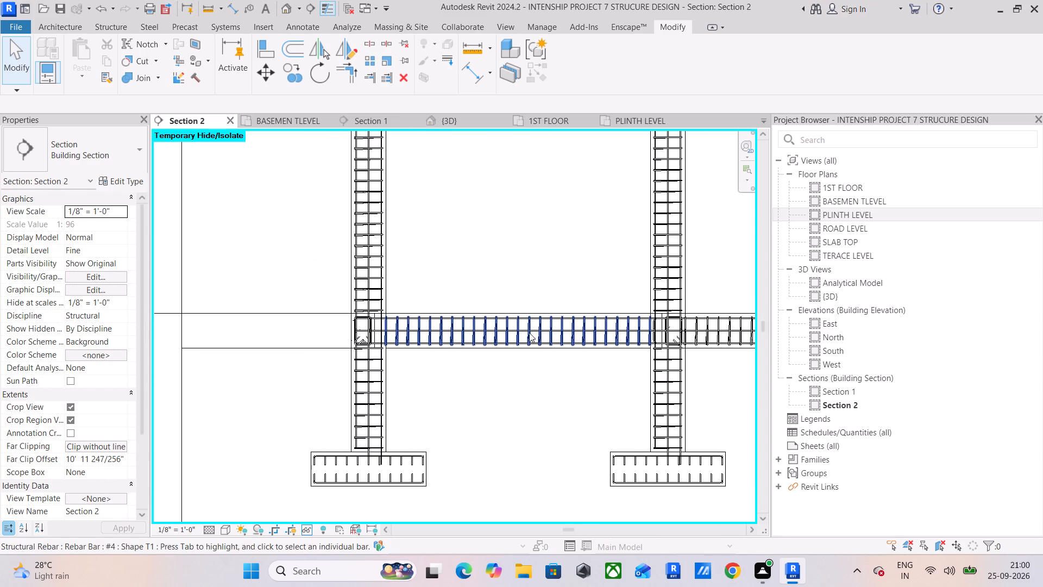
scroll(380, 338, "up", 6)
scroll(312, 322, "up", 5)
scroll(312, 322, "down", 7)
scroll(457, 307, "down", 6)
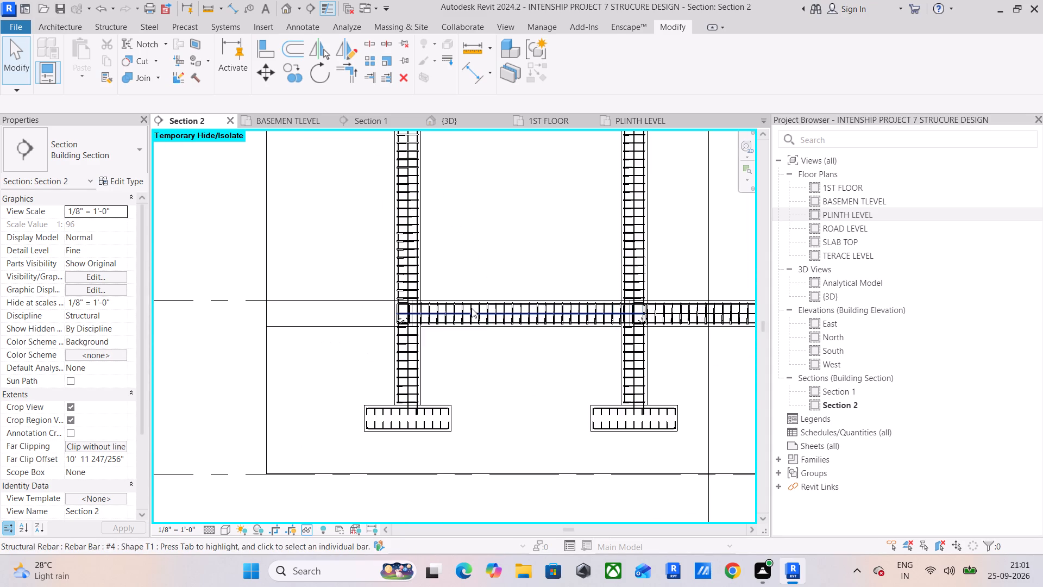
scroll(482, 308, "down", 5)
middle_click_drag(476, 334, 451, 386)
scroll(492, 271, "up", 5)
scroll(324, 249, "up", 3)
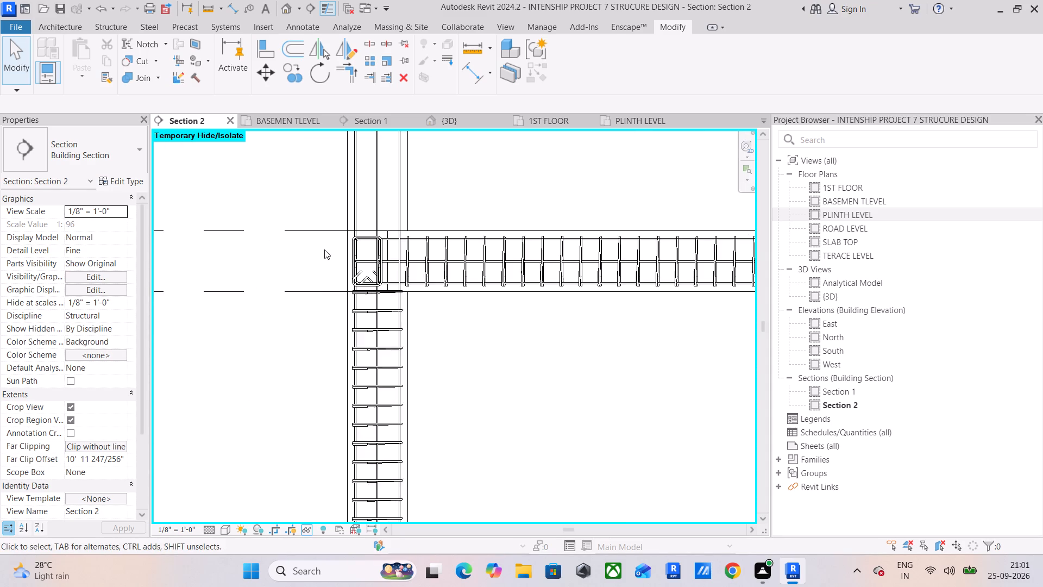
scroll(324, 249, "up", 8)
scroll(555, 273, "down", 11)
scroll(619, 271, "up", 1)
middle_click_drag(619, 271, 380, 270)
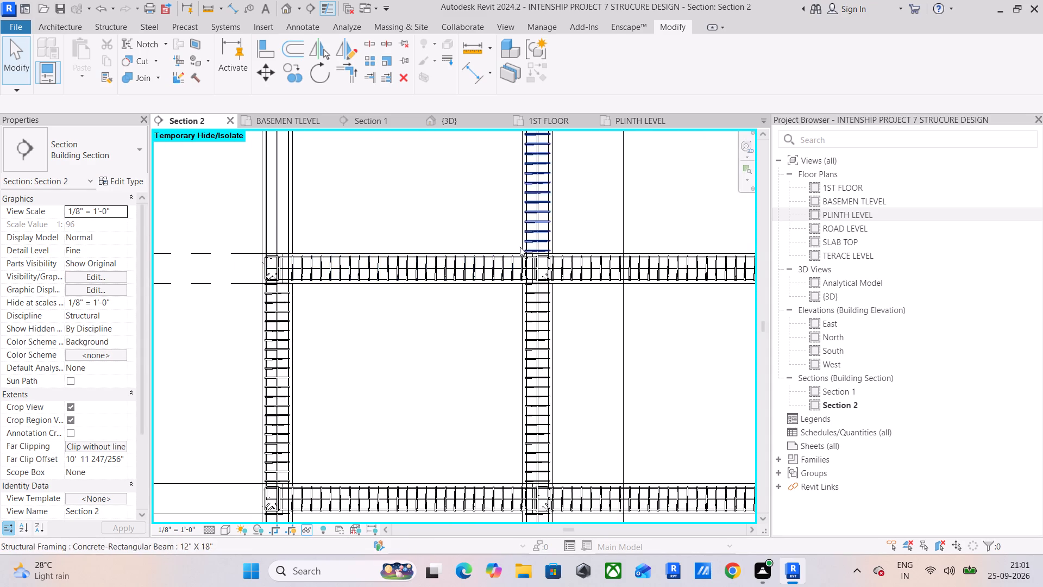
scroll(568, 246, "up", 4)
scroll(537, 286, "up", 6)
scroll(460, 276, "up", 9)
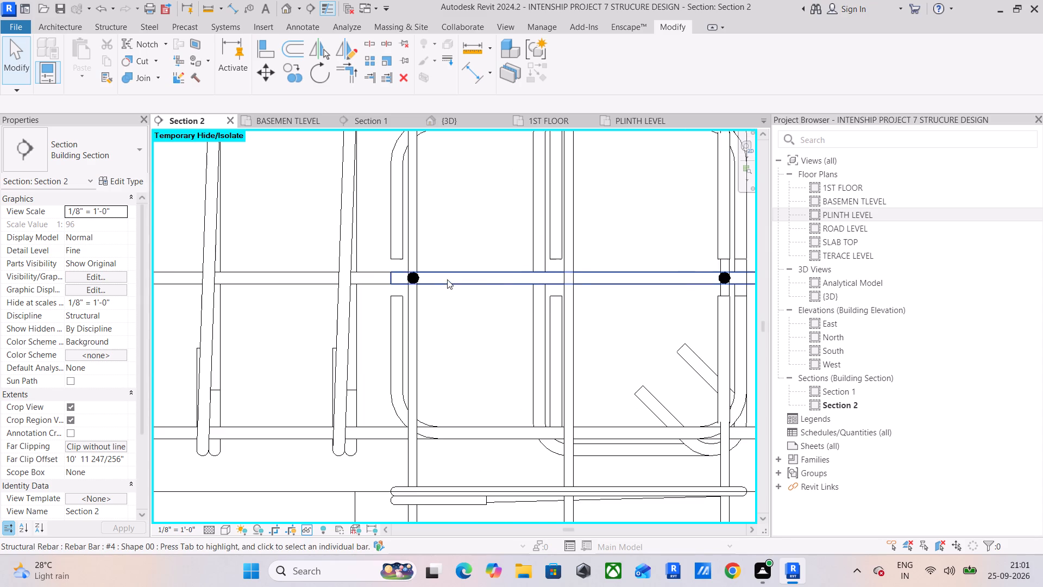
left_click(414, 277)
left_click_drag(413, 277, 544, 288)
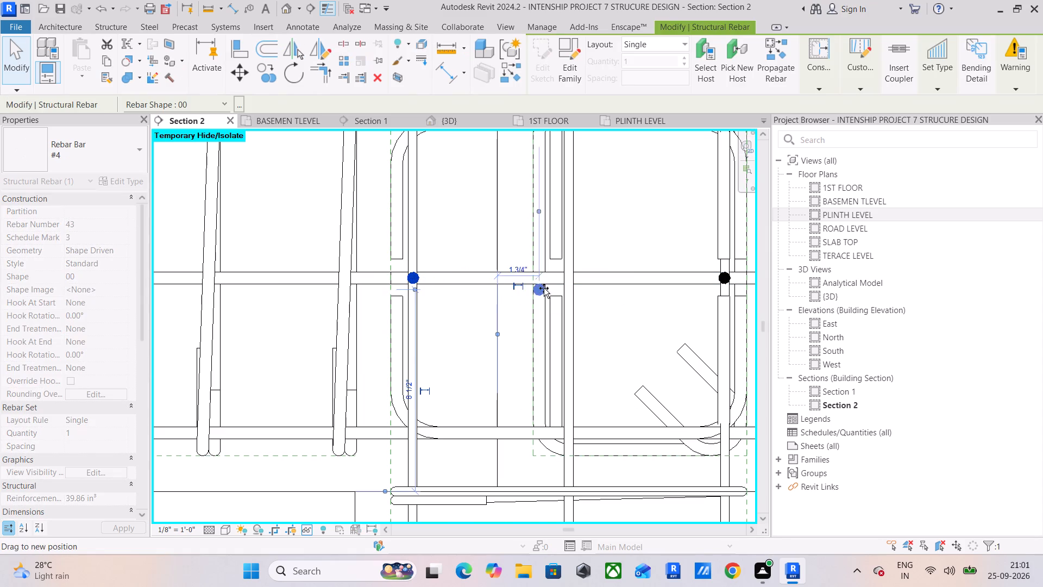
left_click_drag(544, 288, 555, 277)
Align the moved #4 Shape 00 bar with the centerline of the Shape 02 bar's vertical leg.
scroll(456, 302, "down", 4)
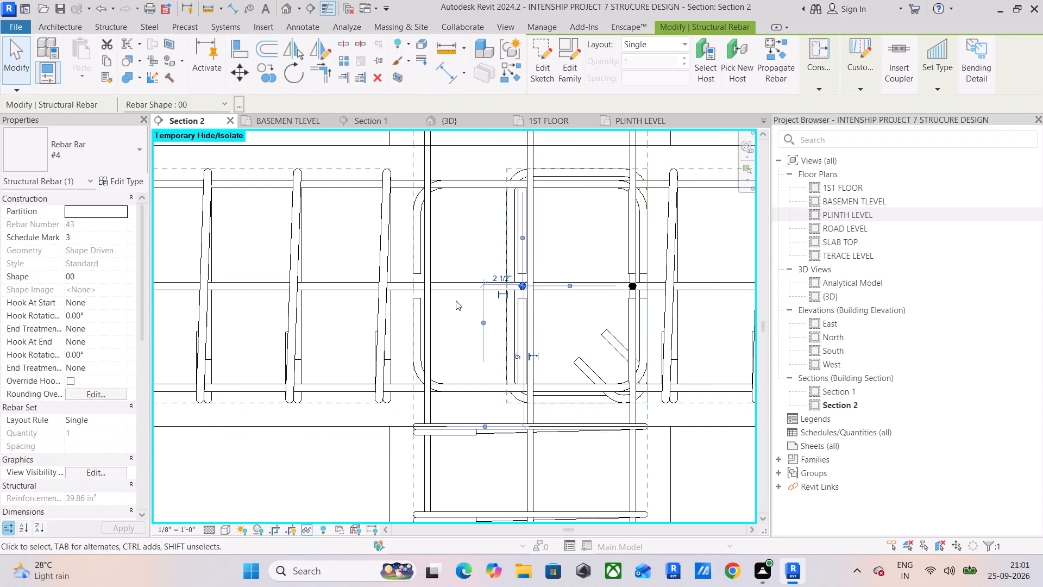
scroll(501, 289, "up", 10)
middle_click_drag(536, 289, 510, 329)
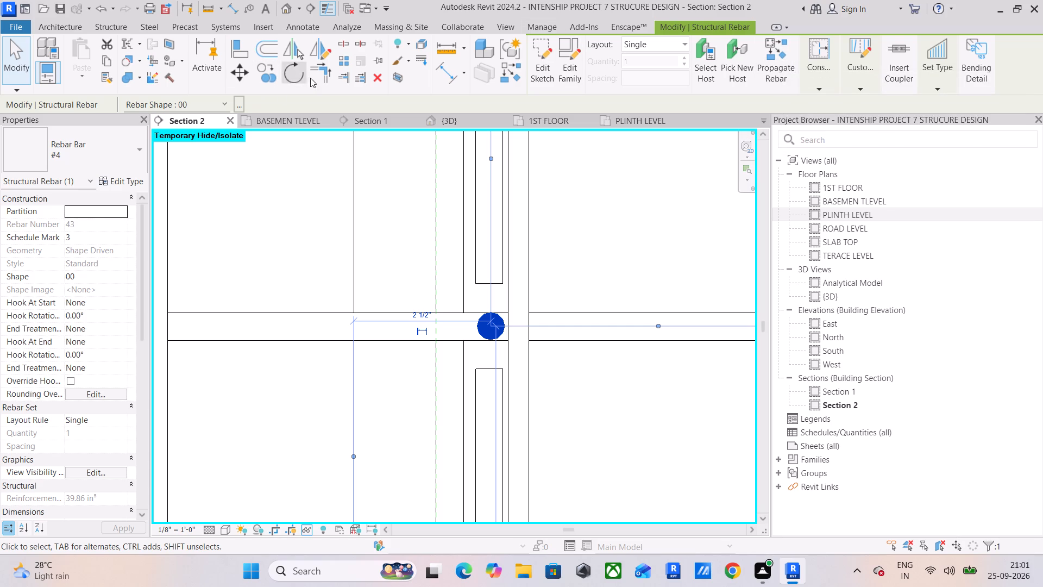
left_click(244, 51)
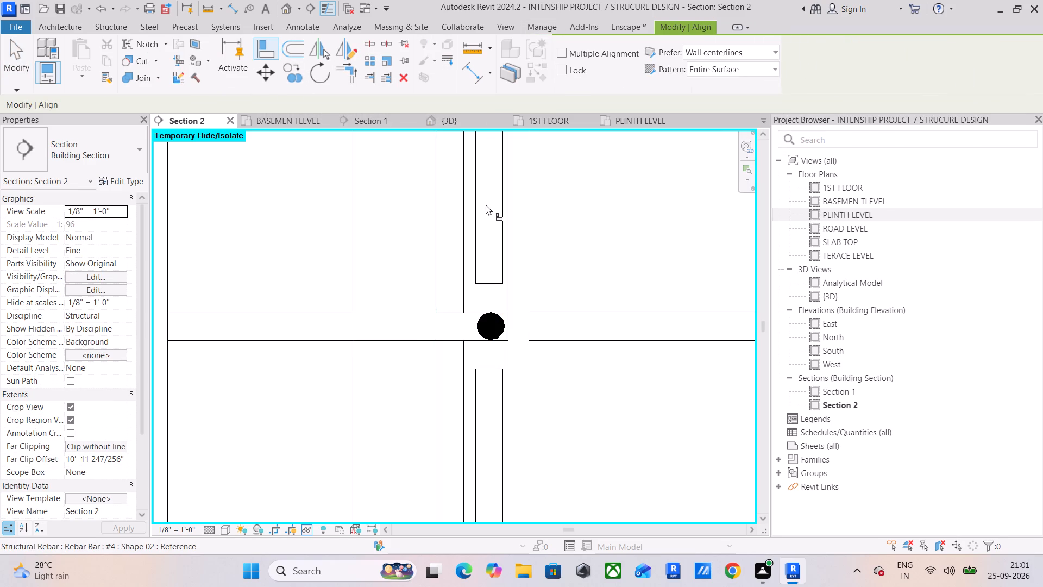
left_click(486, 204)
left_click(493, 324)
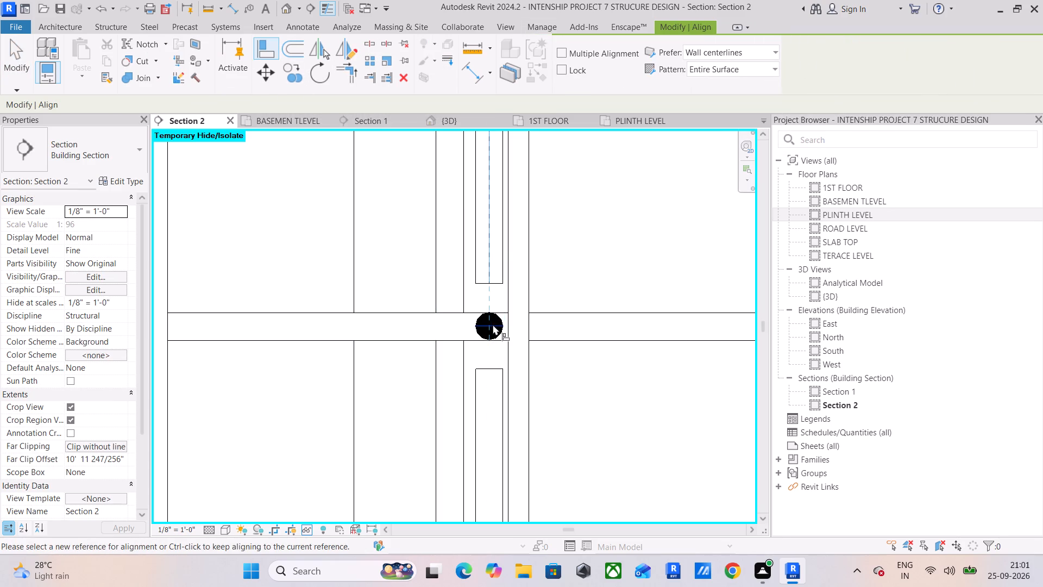
scroll(507, 318, "down", 6)
scroll(560, 238, "down", 3)
middle_click_drag(560, 238, 560, 238)
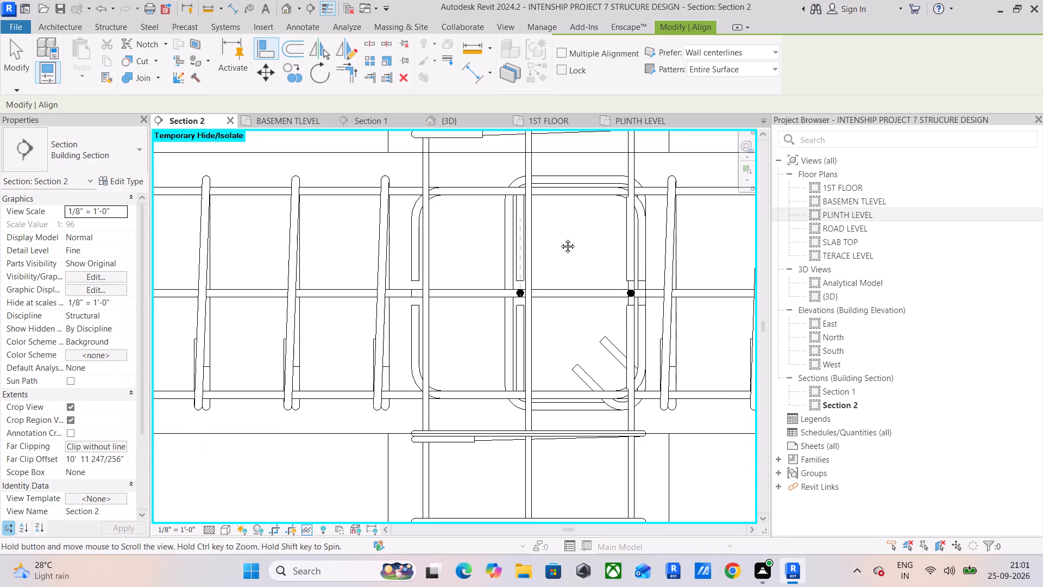
middle_click_drag(560, 238, 521, 293)
scroll(593, 274, "up", 3)
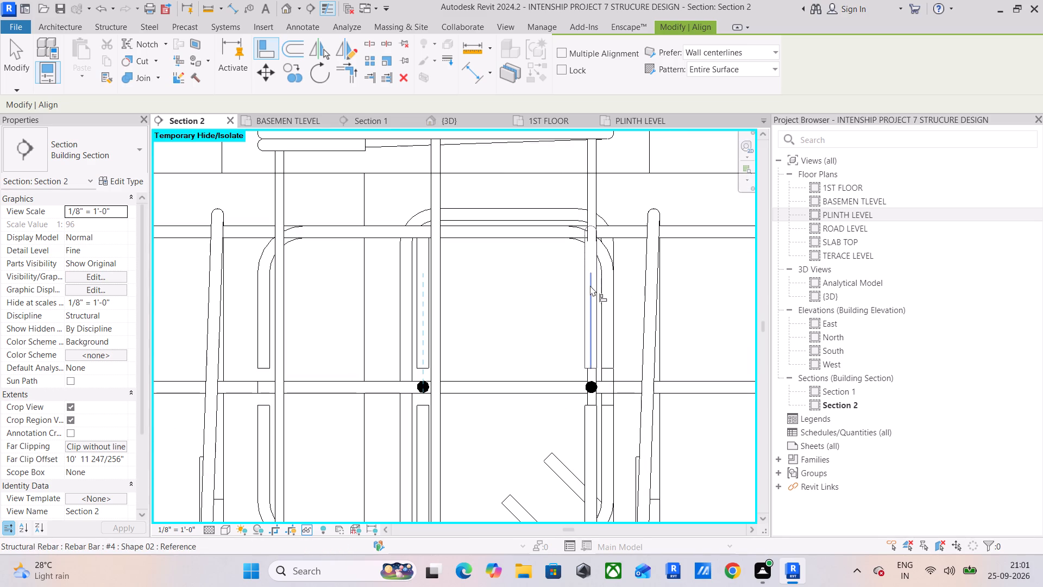
Select the whole structural model in the 3D view and list its related warnings.
left_click(30, 59)
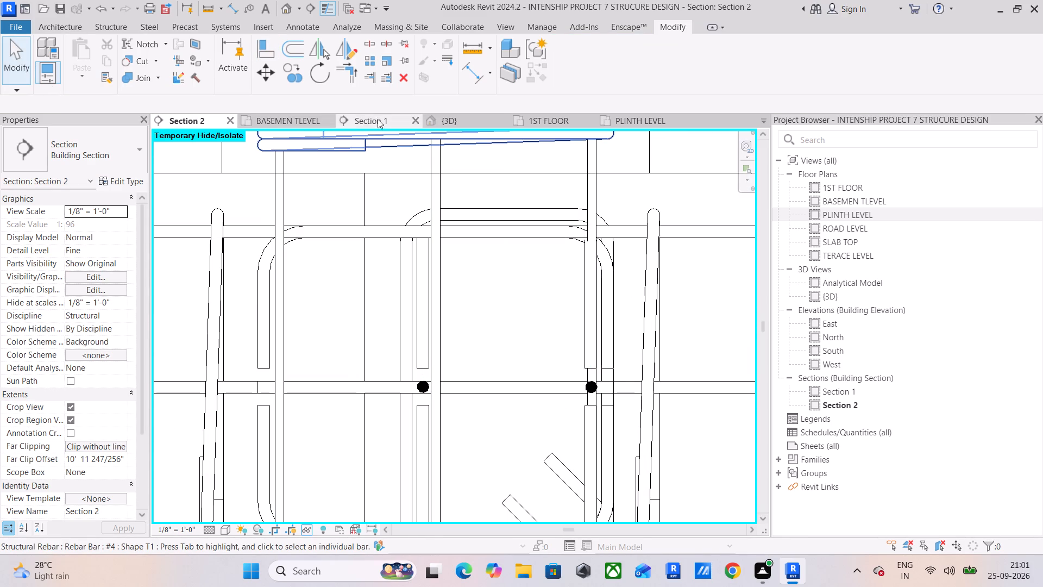
left_click(454, 119)
scroll(475, 221, "down", 14)
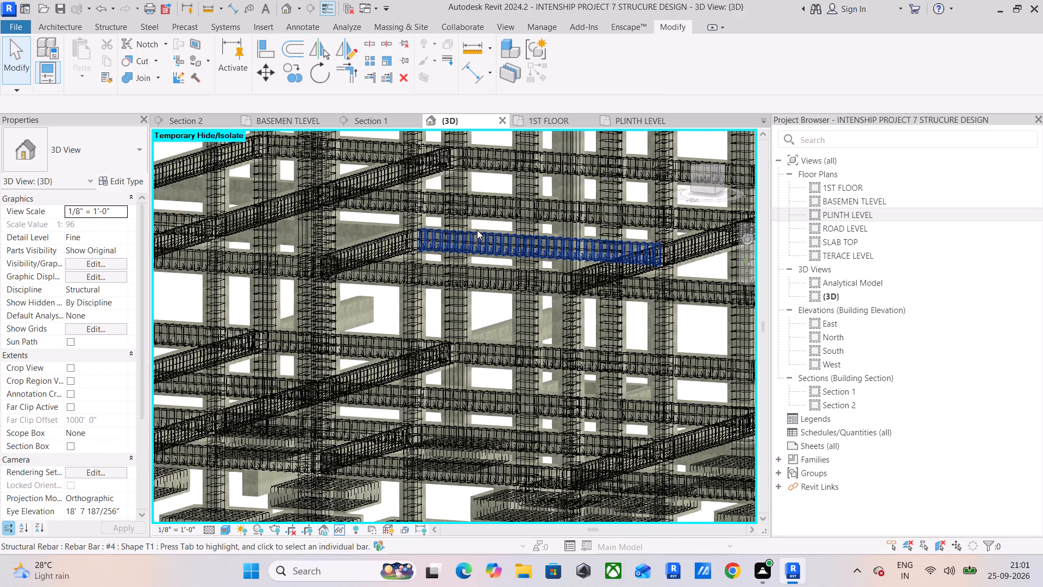
scroll(477, 230, "down", 14)
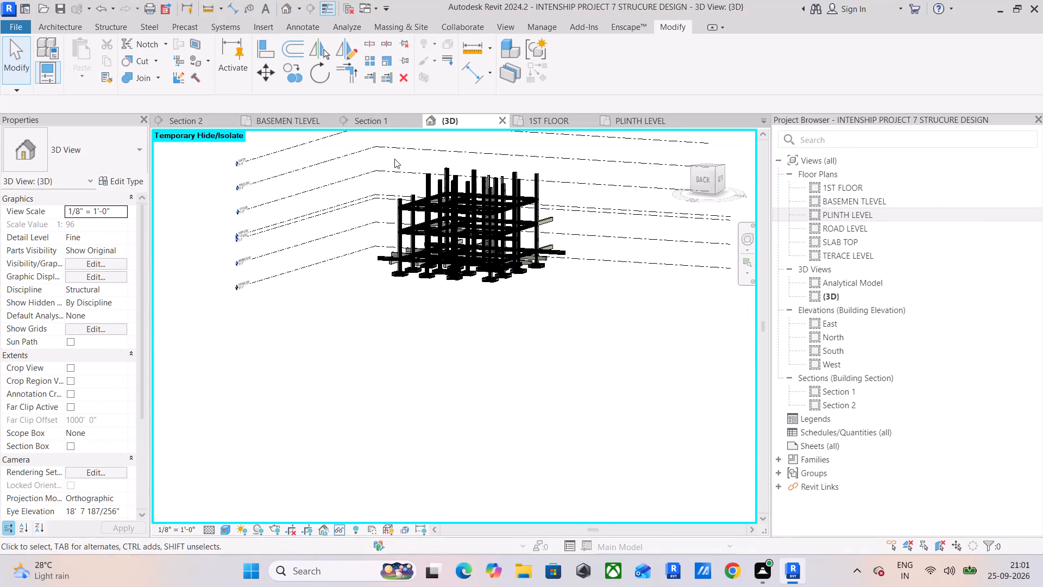
left_click_drag(394, 159, 613, 341)
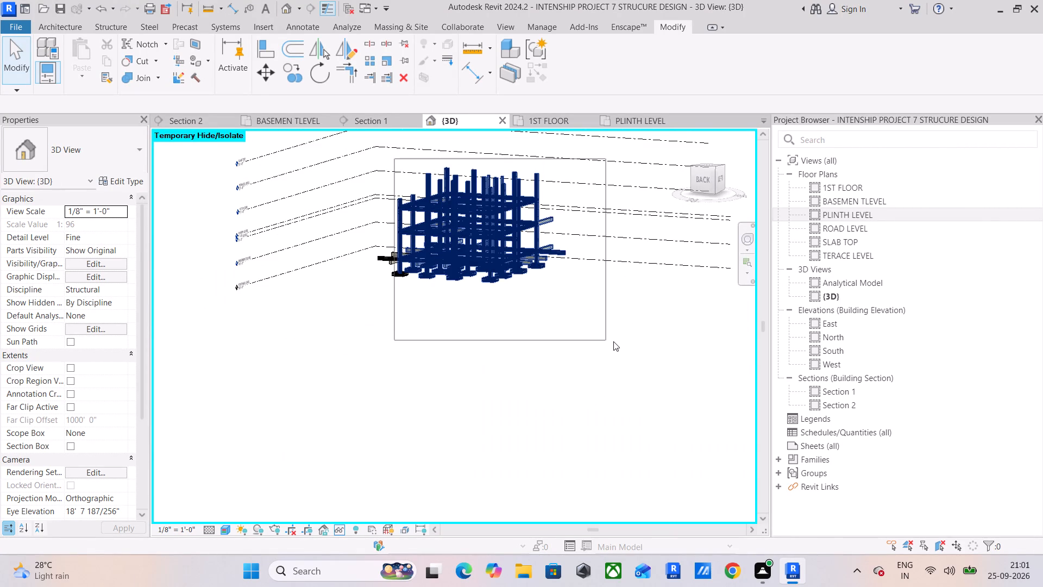
left_click_drag(613, 341, 619, 340)
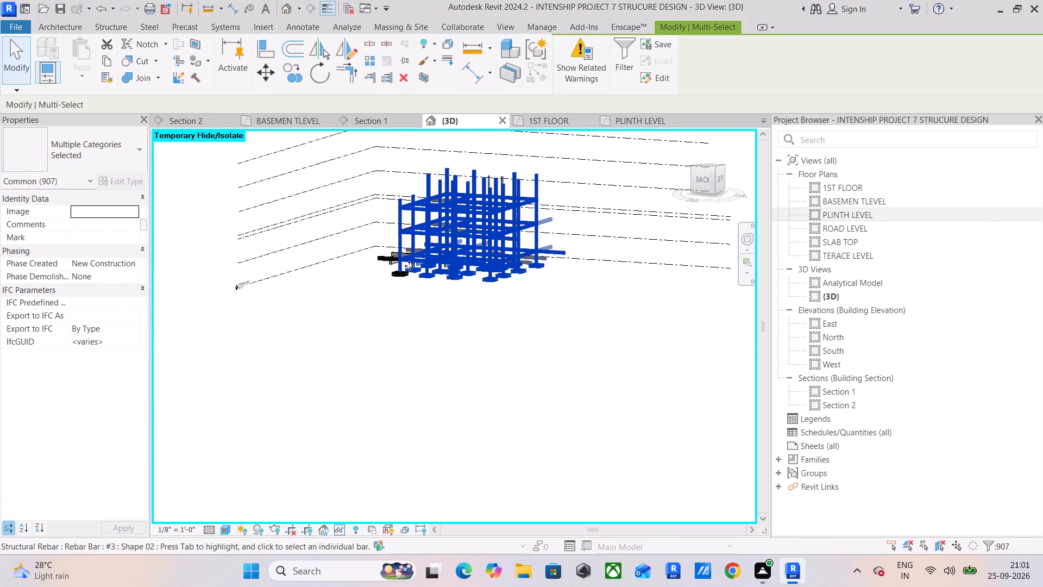
left_click_drag(351, 216, 398, 254, "ctrl")
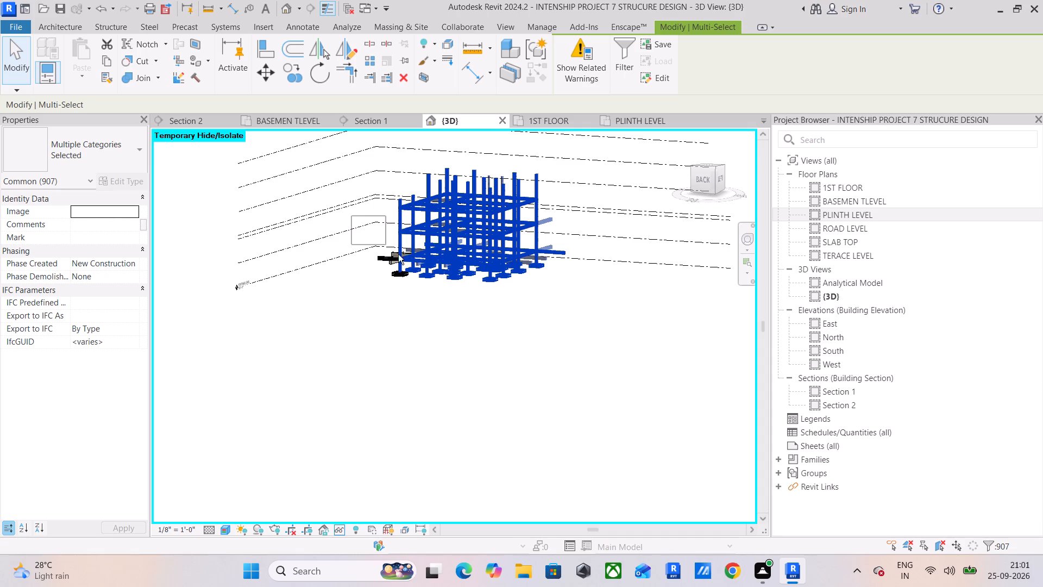
left_click_drag(398, 254, 519, 341, "ctrl")
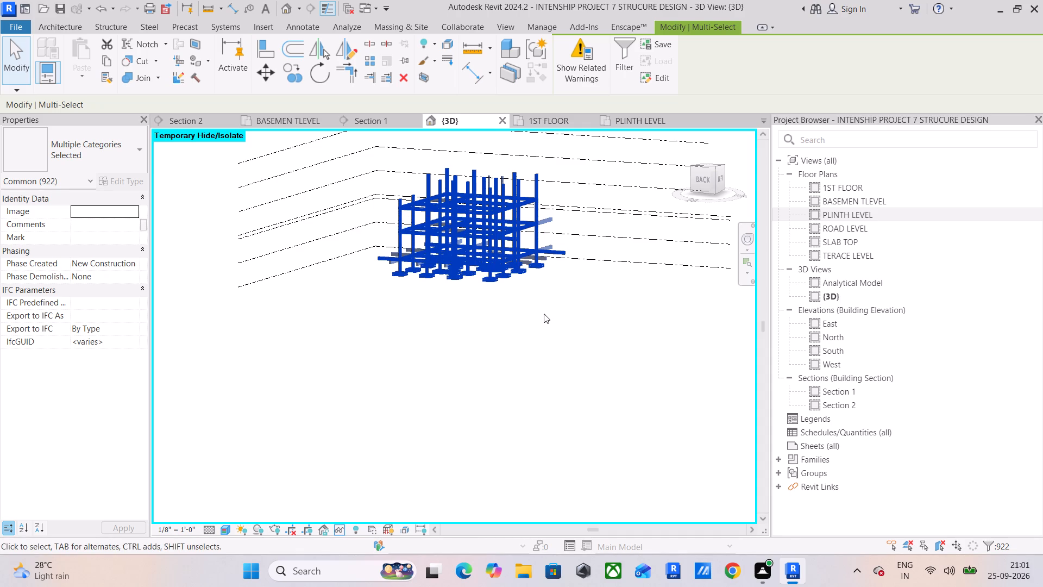
scroll(526, 254, "up", 10)
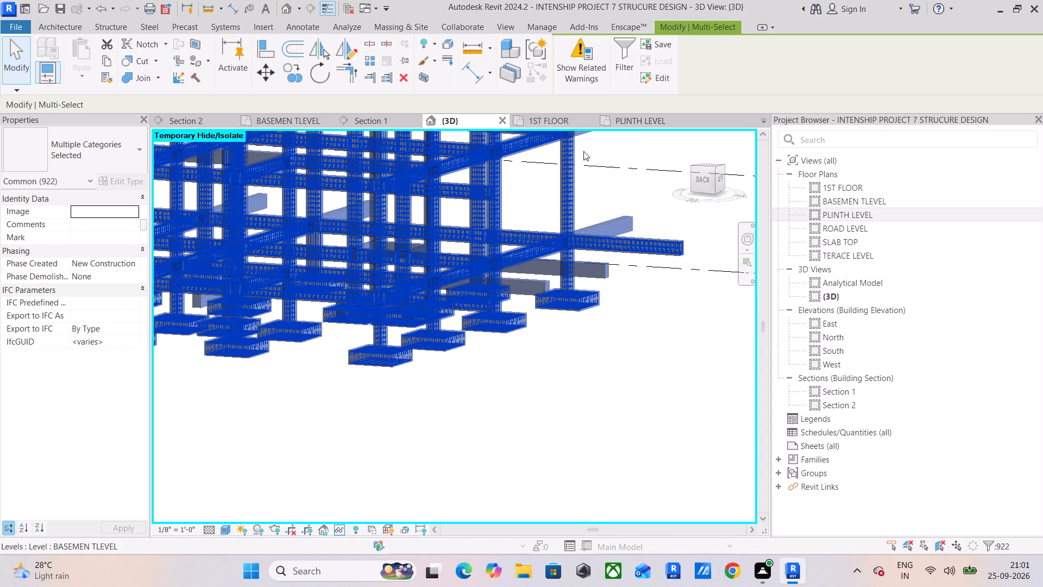
left_click(582, 68)
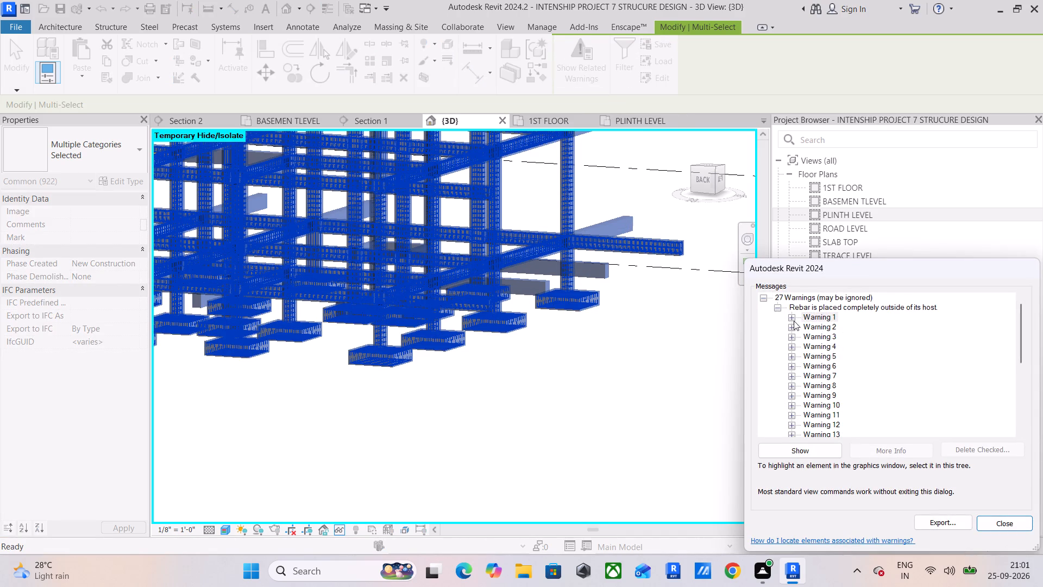
Show the Warning 1 rebar, #4 Shape 00, id 604703, in the 3D view and close the warnings list.
left_click(791, 319)
left_click(821, 327)
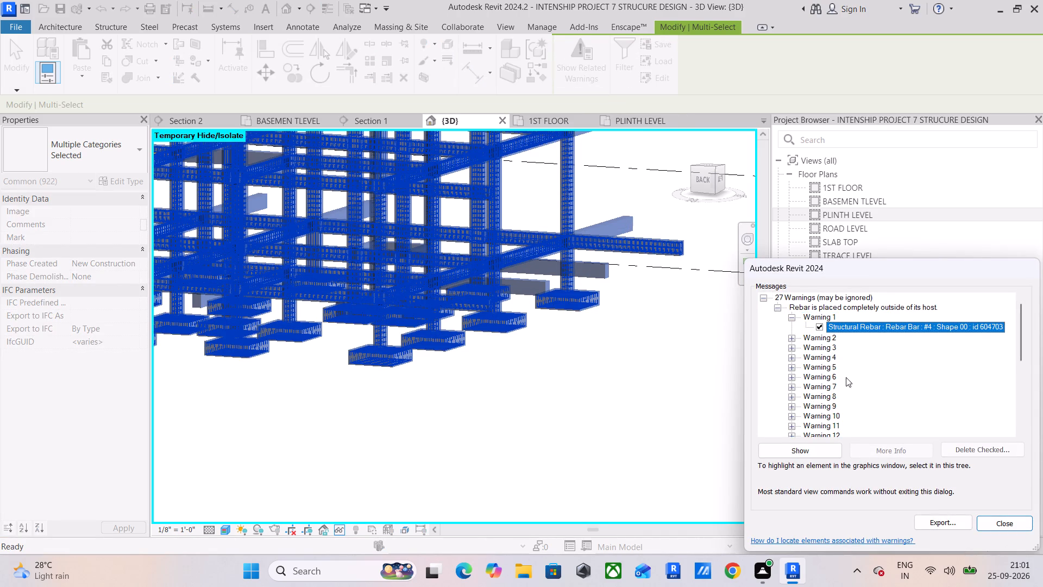
left_click(827, 448)
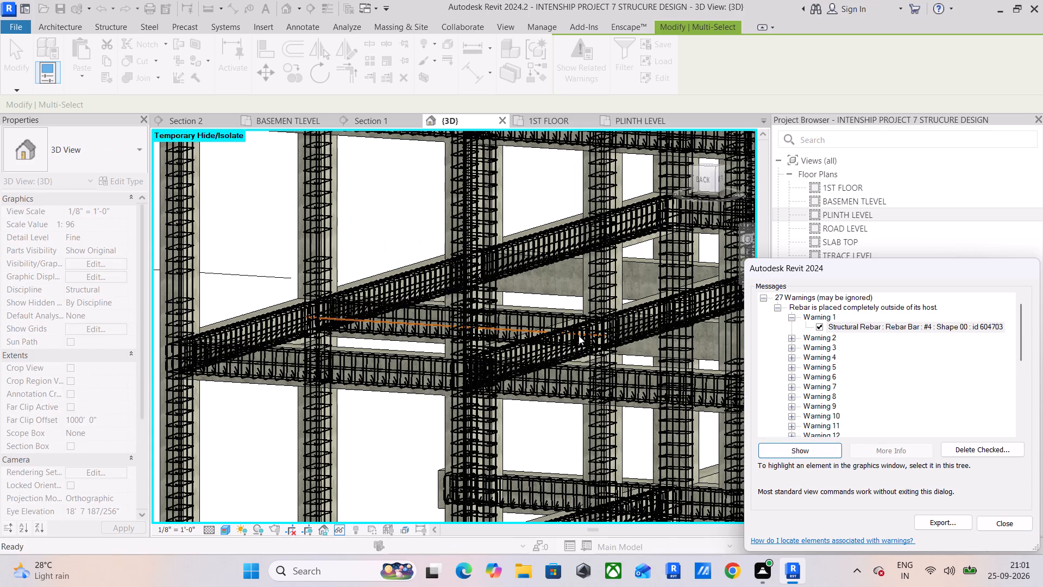
scroll(379, 310, "up", 5)
scroll(379, 325, "down", 6)
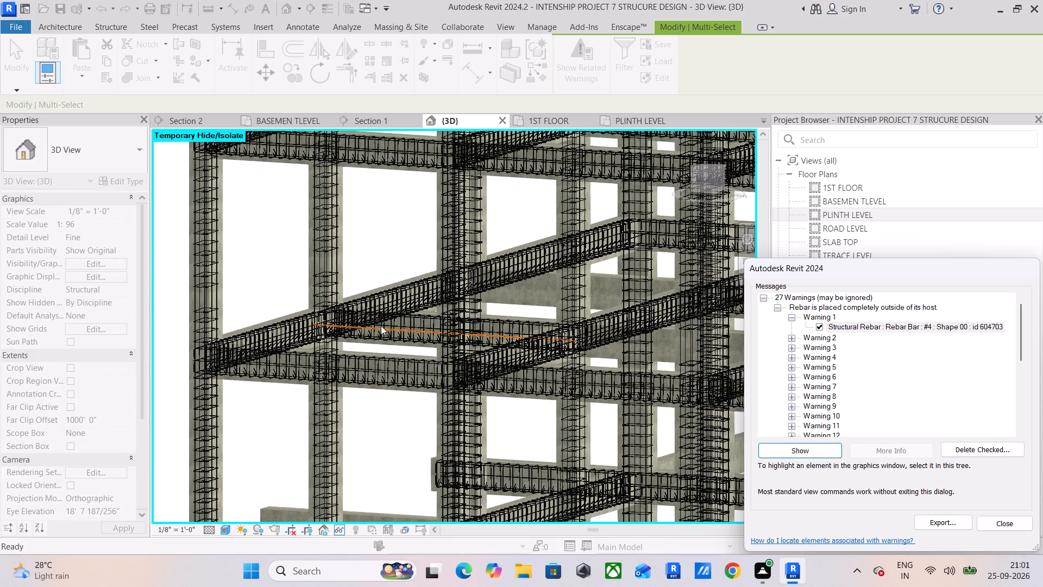
scroll(381, 326, "down", 6)
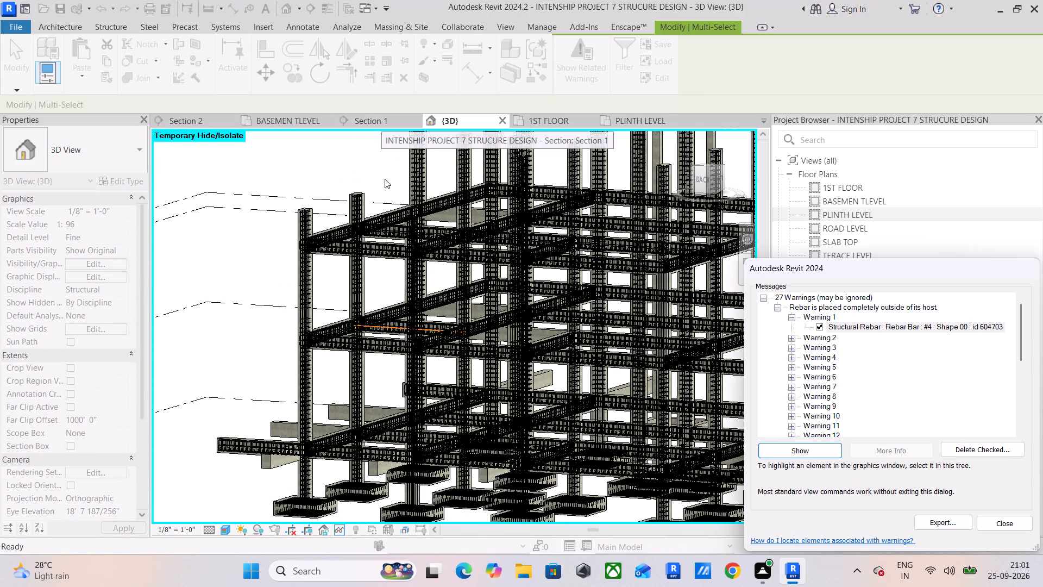
left_click(1010, 521)
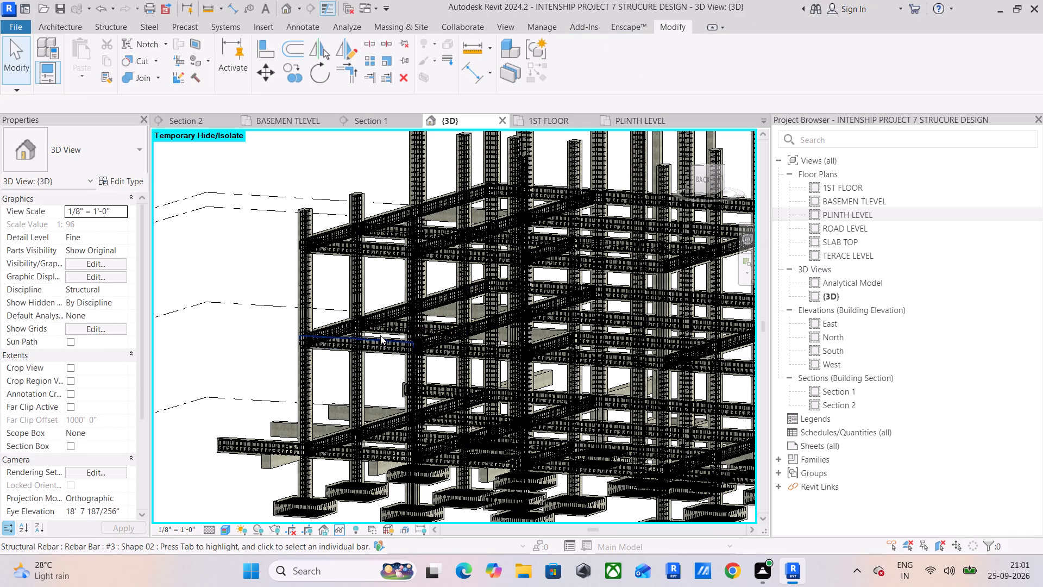
Select the flagged #4 Shape 00 bar running beside the beam in the 3D view.
scroll(378, 323, "up", 16)
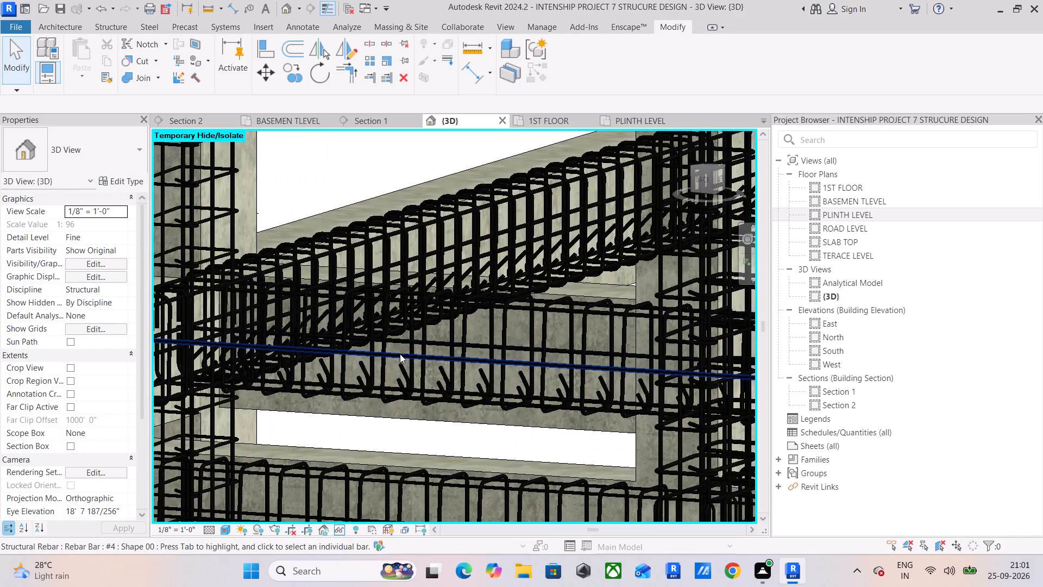
left_click(400, 354)
scroll(409, 260, "down", 8)
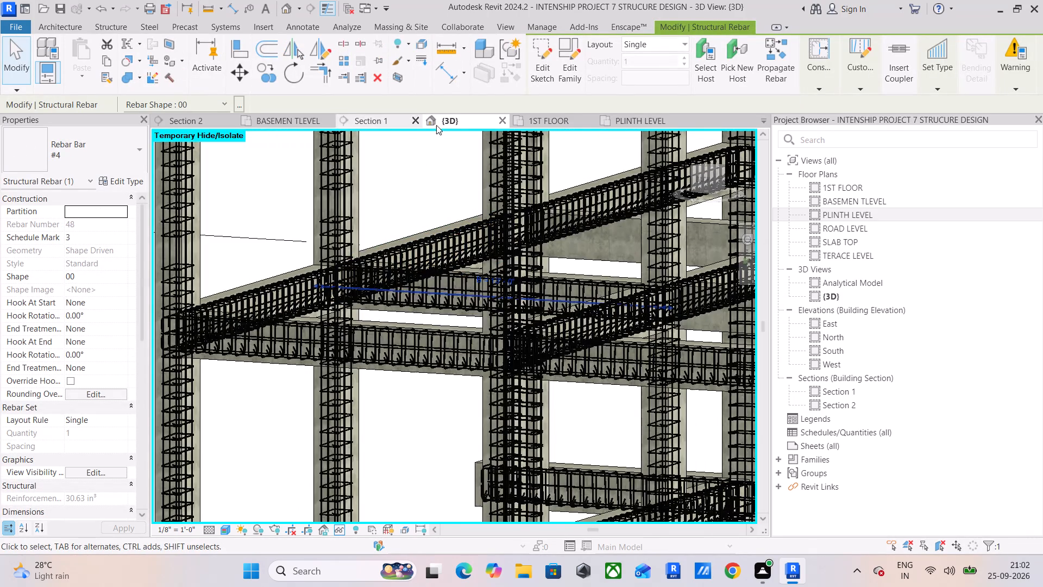
In Section 2, examine the plinth-level beam and column joints to locate the selected #4 Shape 00 bar.
left_click(179, 119)
scroll(409, 320, "down", 7)
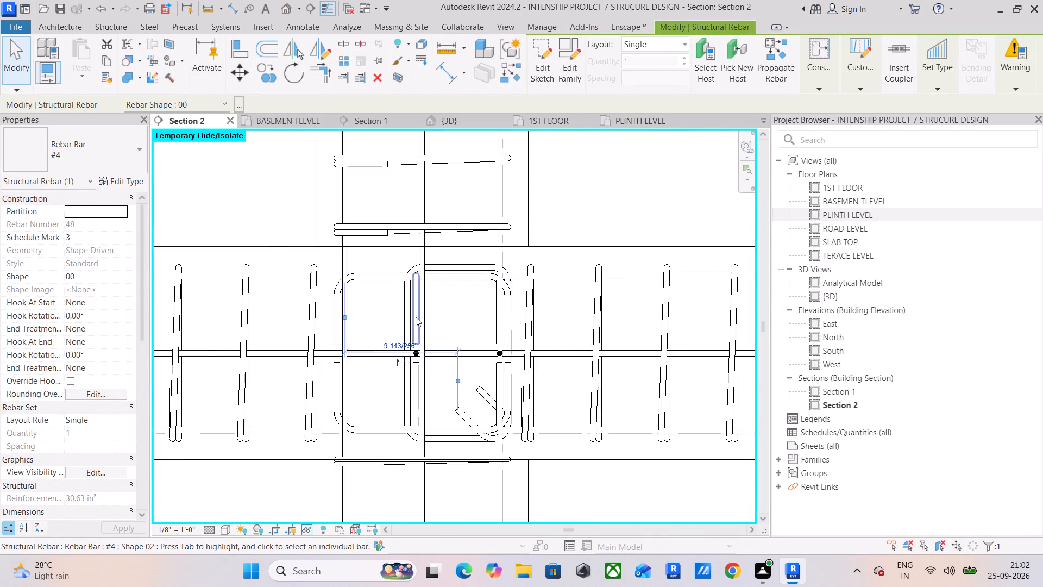
scroll(416, 317, "down", 5)
scroll(566, 313, "down", 5)
middle_click_drag(568, 312, 293, 310)
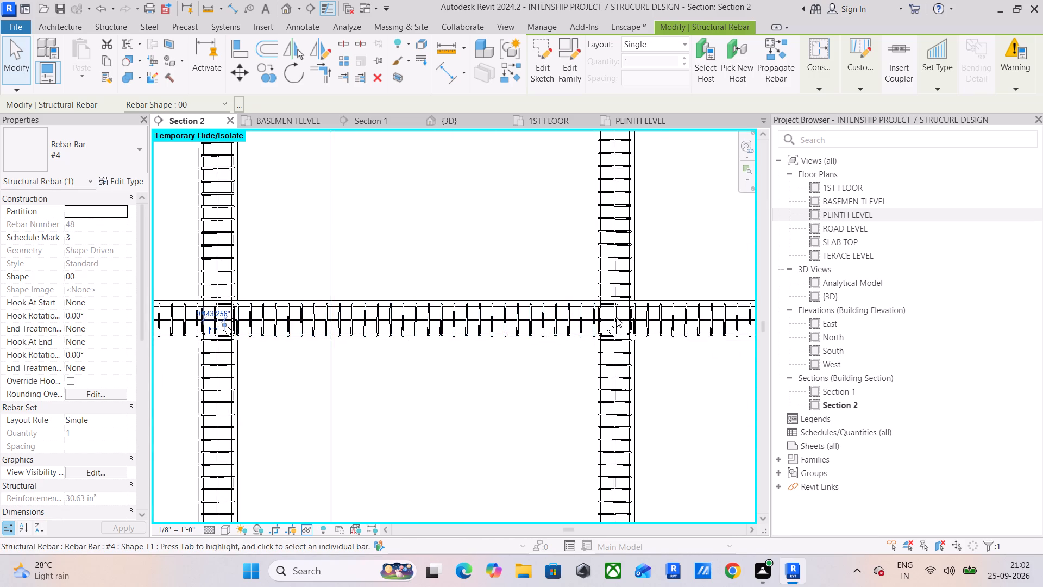
scroll(617, 317, "up", 11)
scroll(595, 330, "down", 5)
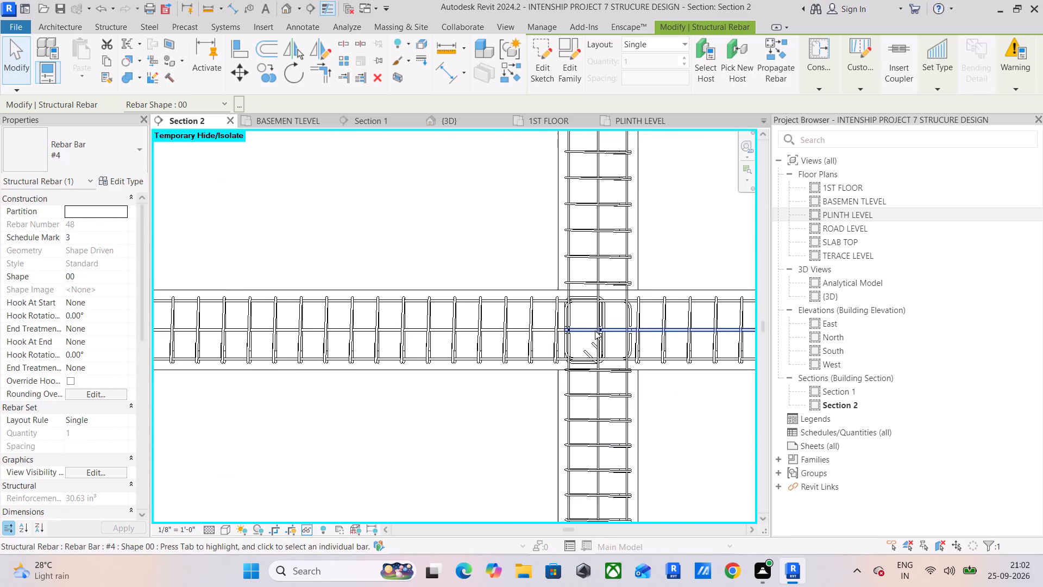
scroll(595, 330, "down", 15)
middle_click_drag(595, 330, 441, 339)
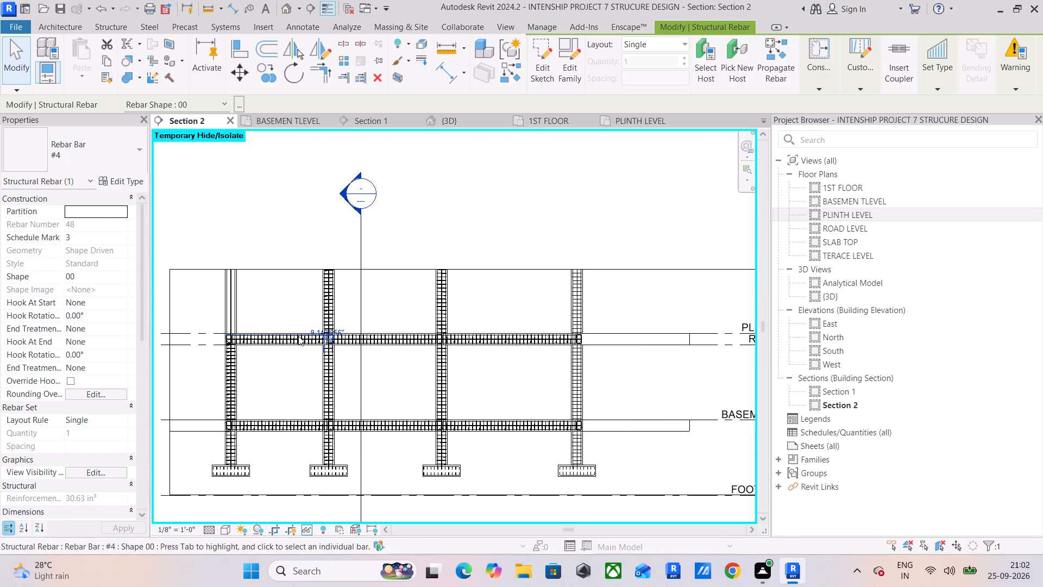
scroll(298, 336, "up", 20)
scroll(298, 336, "up", 4)
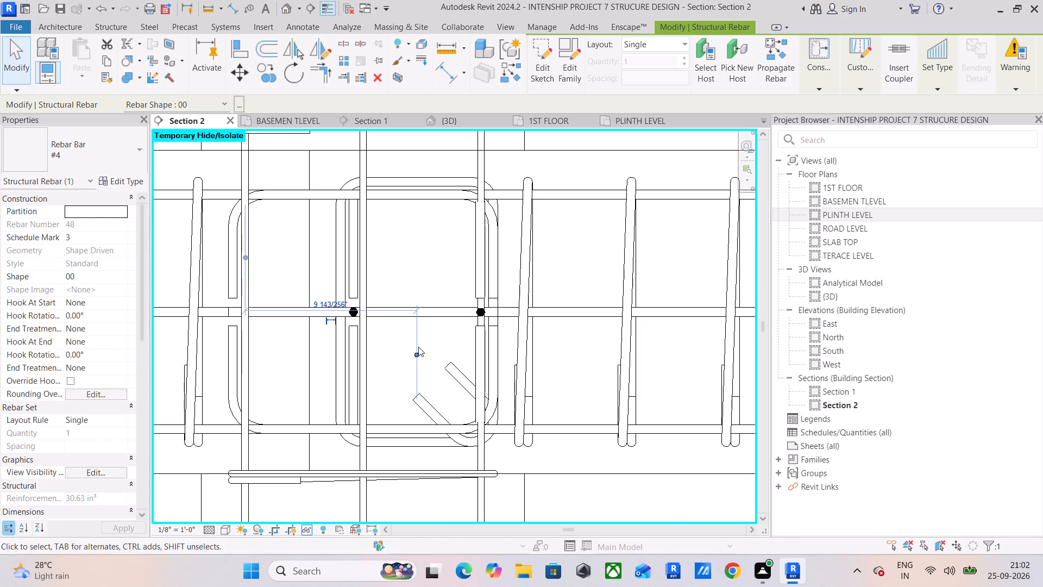
scroll(270, 315, "up", 6)
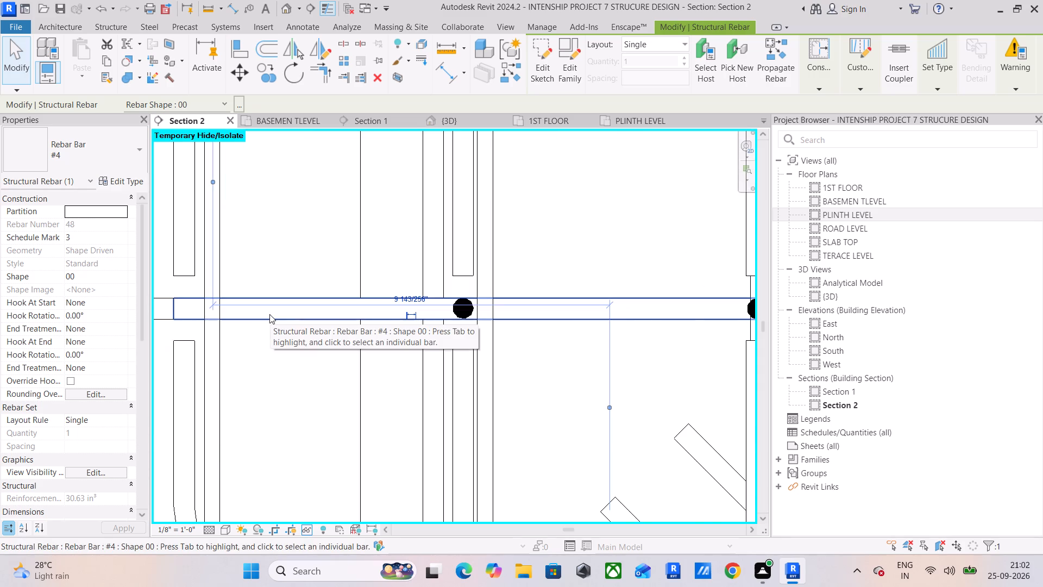
scroll(269, 314, "down", 13)
scroll(244, 288, "up", 11)
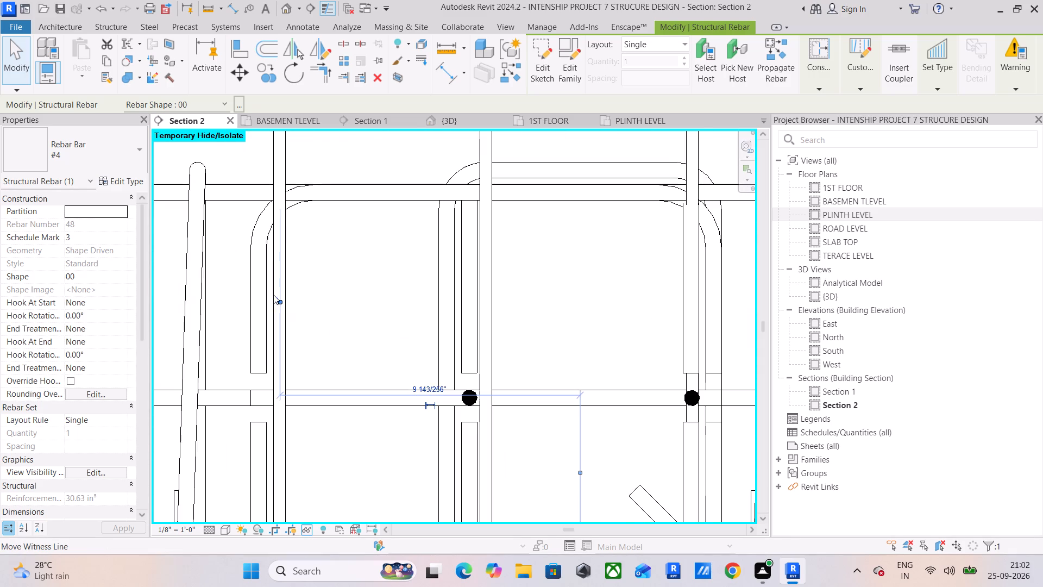
scroll(280, 305, "up", 5)
scroll(280, 305, "down", 20)
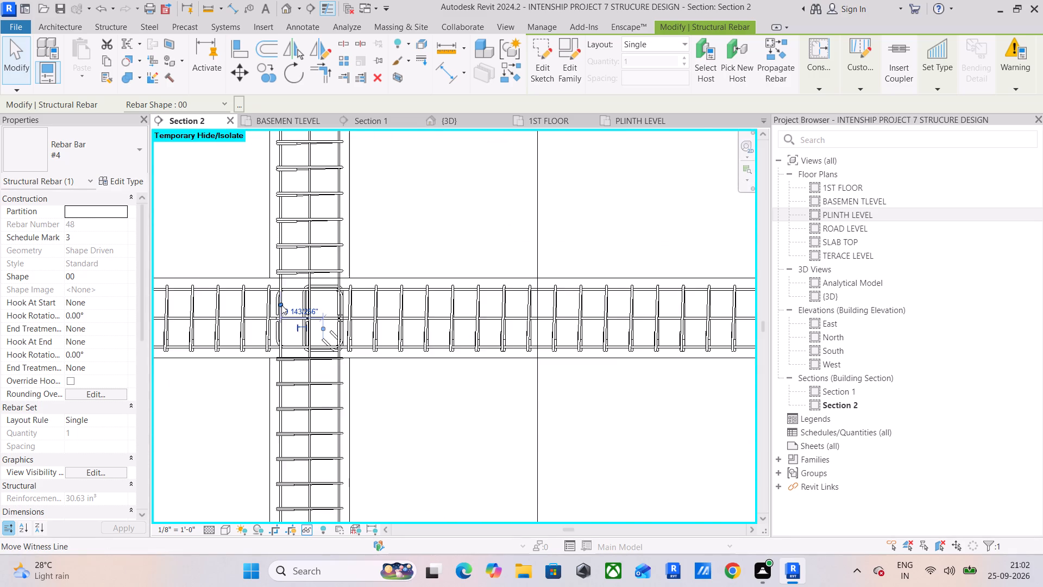
scroll(281, 305, "down", 12)
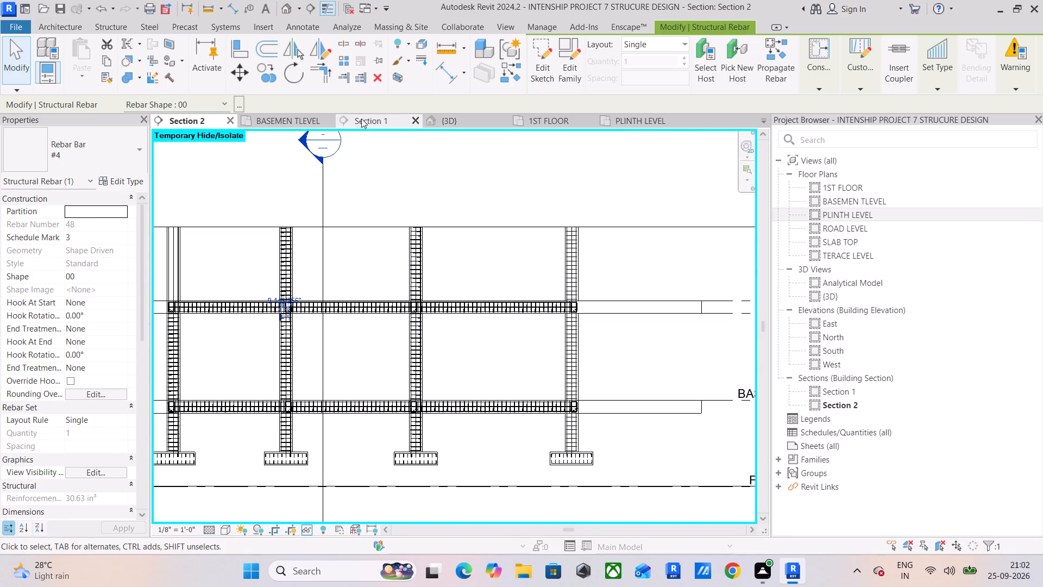
In the PLINTH LEVEL plan, move the Section 2 line between the two vertical grid lines nearest the A to D grid bubbles.
left_click(298, 120)
scroll(388, 270, "down", 15)
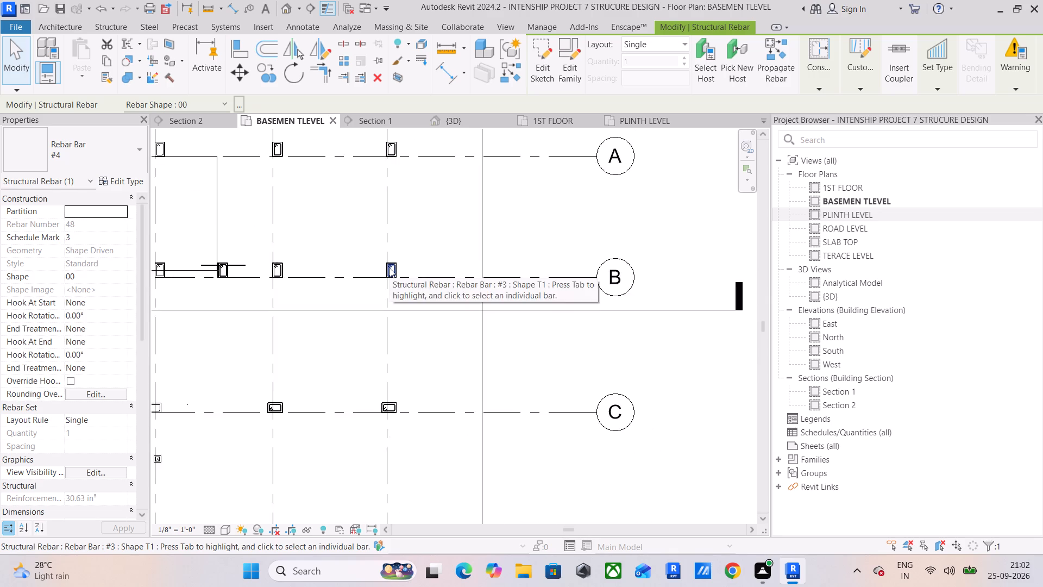
scroll(389, 268, "down", 3)
middle_click_drag(368, 272, 527, 290)
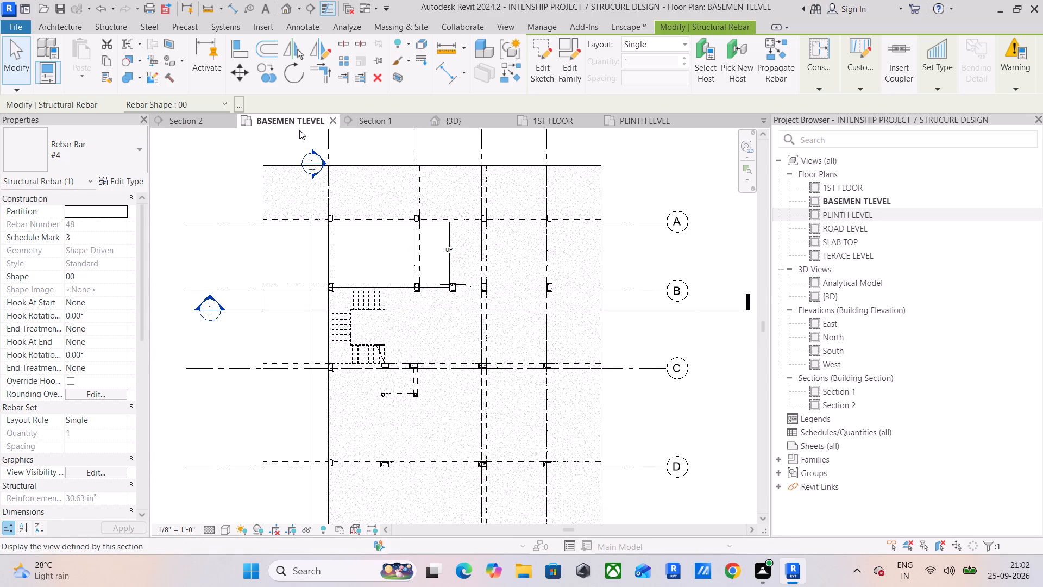
left_click(199, 121)
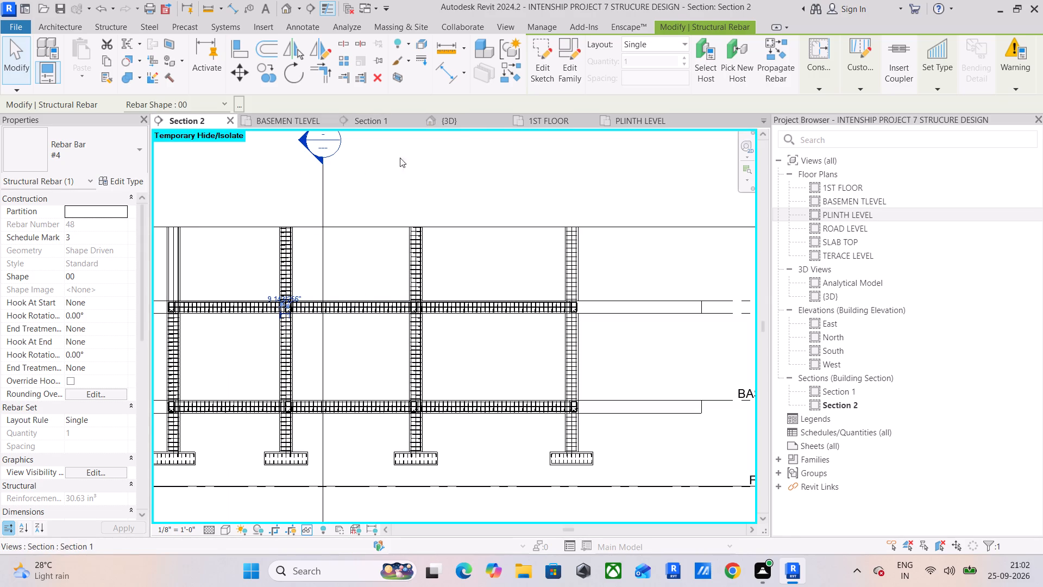
left_click(635, 117)
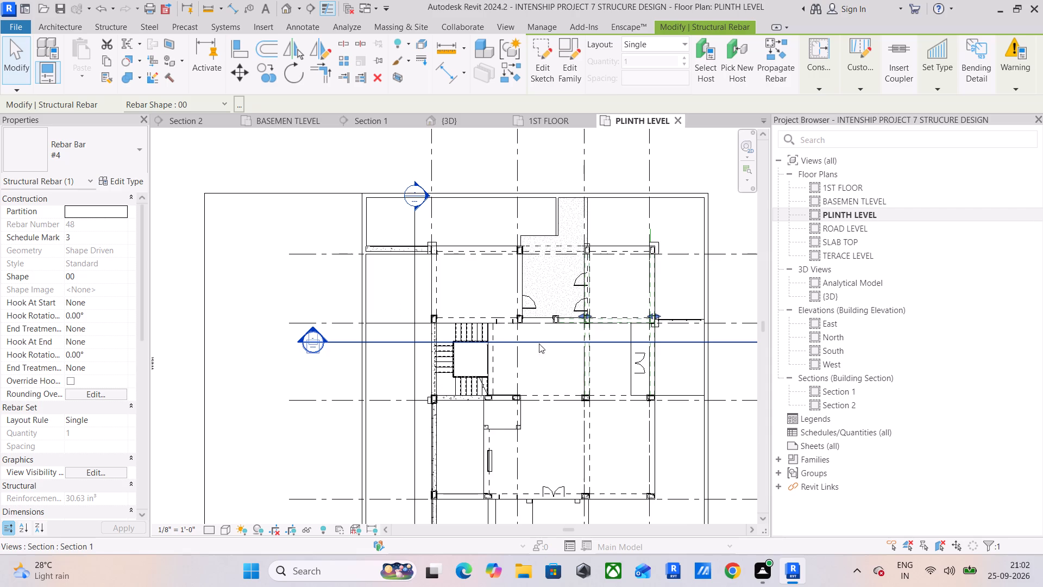
scroll(631, 321, "up", 12)
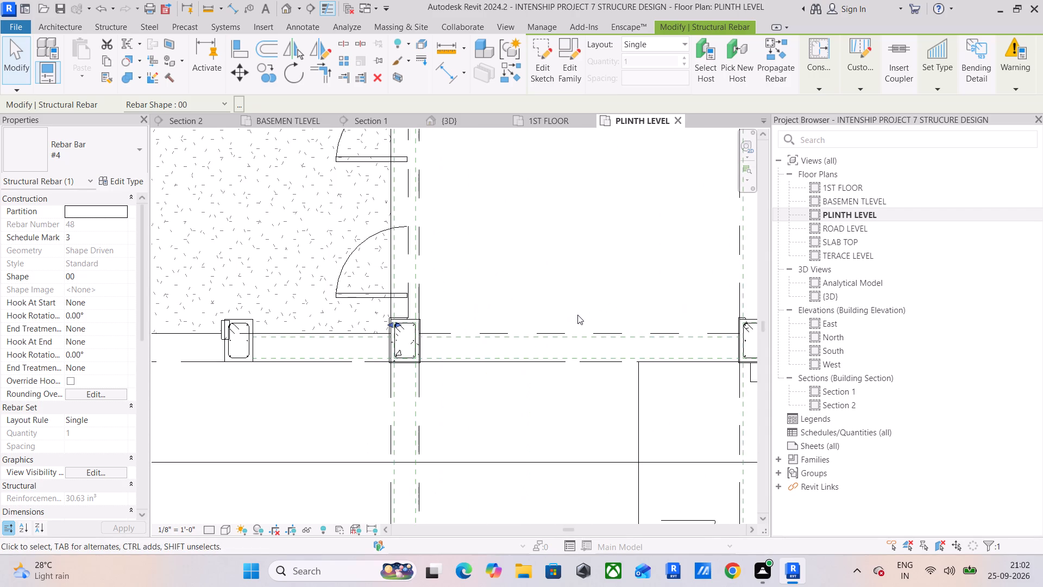
scroll(522, 326, "down", 12)
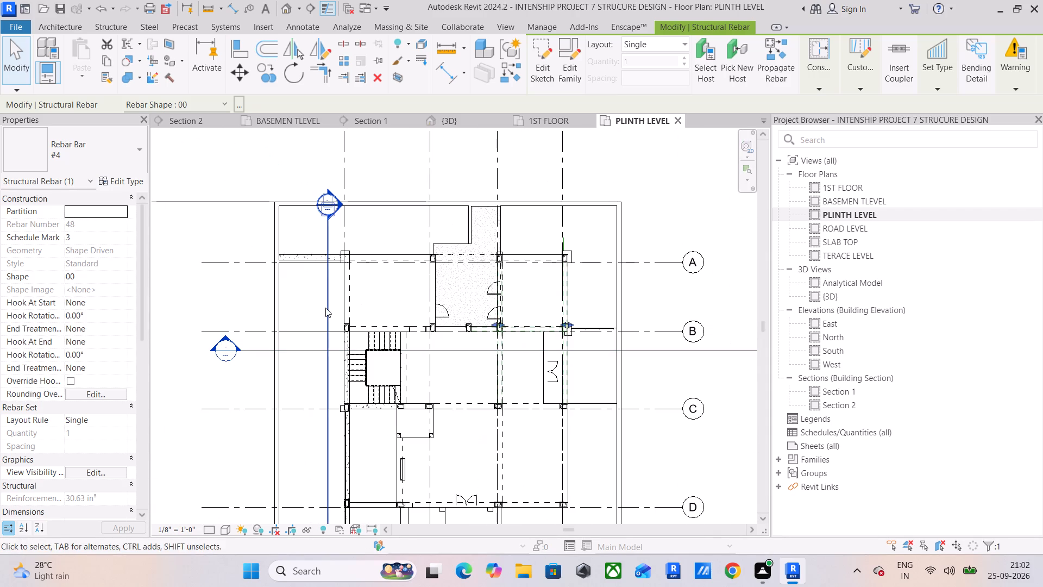
left_click_drag(325, 304, 531, 314)
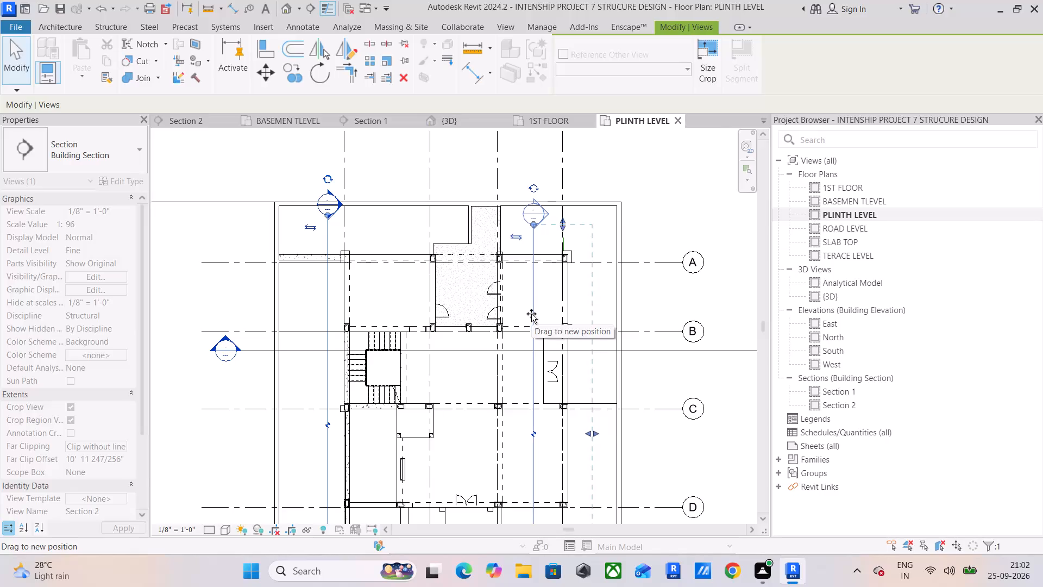
left_click_drag(531, 314, 529, 311)
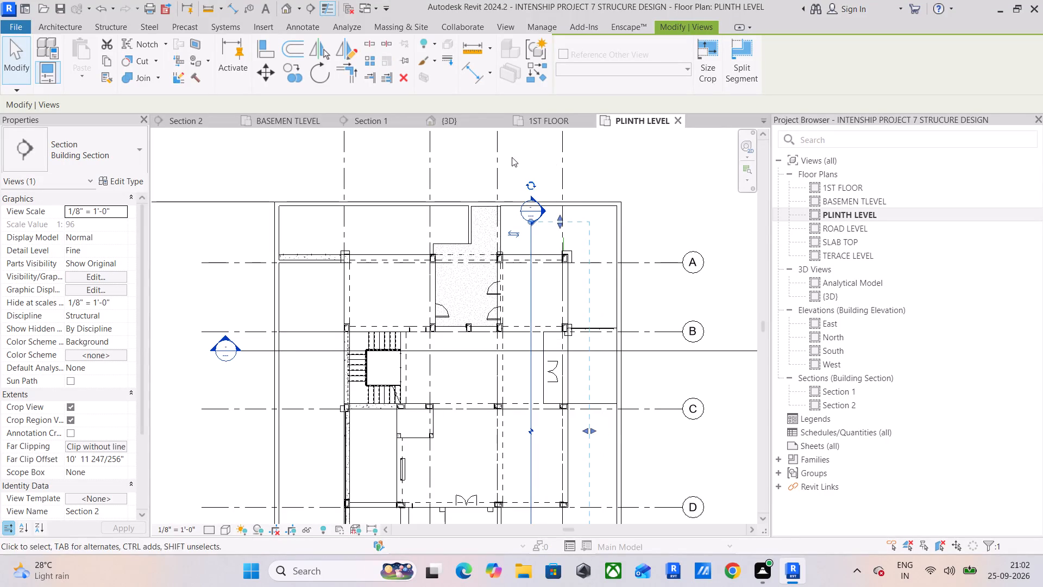
In Section 2, move the mid-height #4 Shape 00 bar lying outside the cross beam's tie to the tie's nearer vertical leg.
left_click(197, 121)
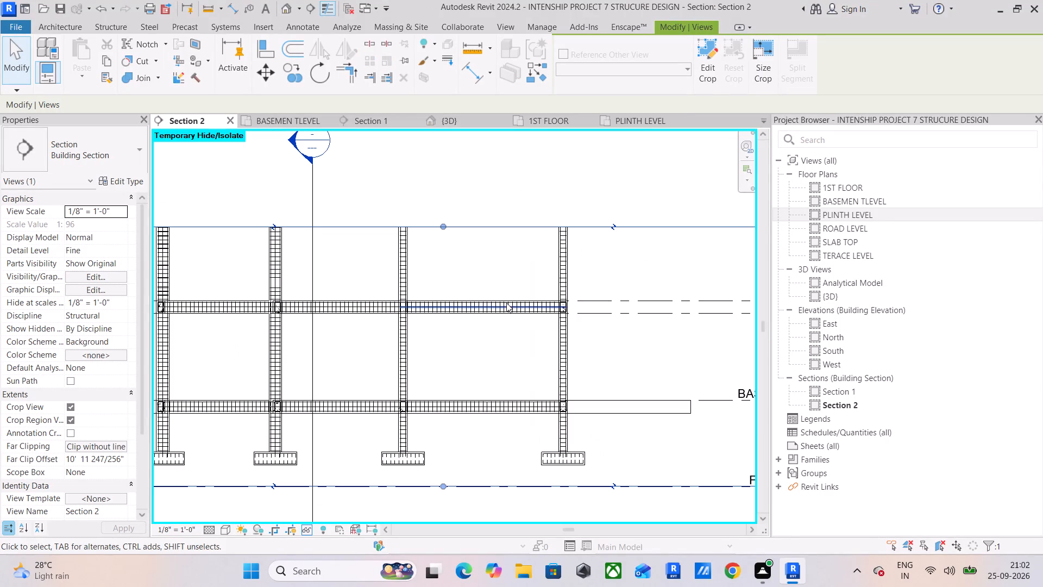
scroll(562, 303, "up", 16)
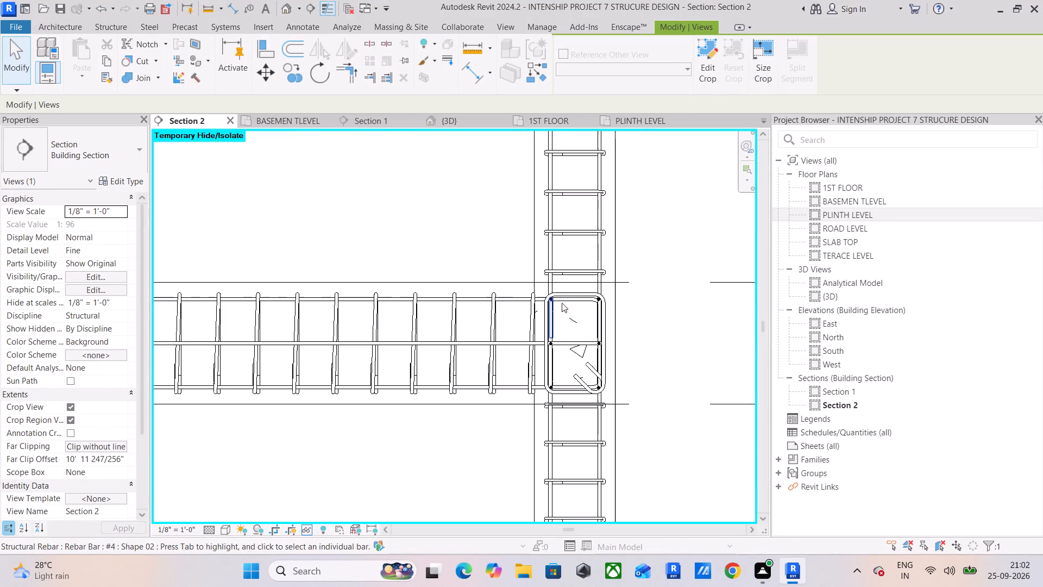
scroll(562, 303, "down", 12)
middle_click_drag(418, 324, 643, 319)
scroll(424, 319, "up", 11)
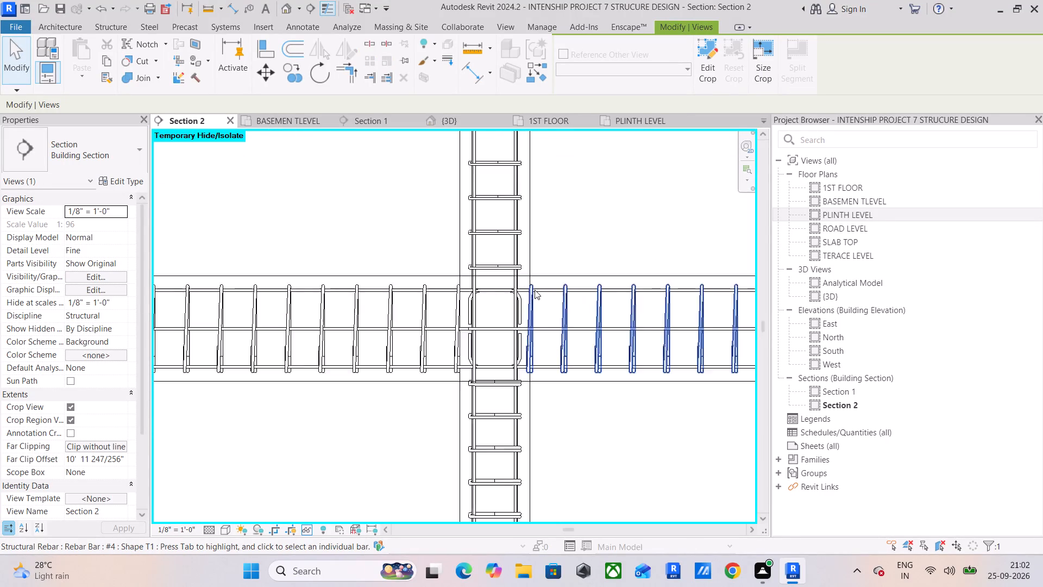
scroll(483, 333, "up", 11)
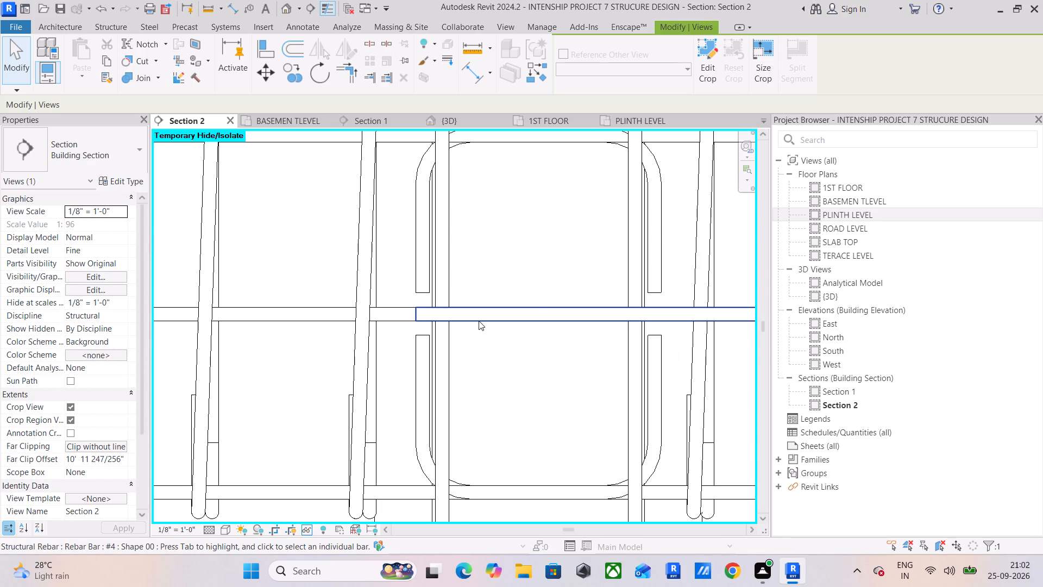
left_click(479, 321)
scroll(479, 321, "down", 19)
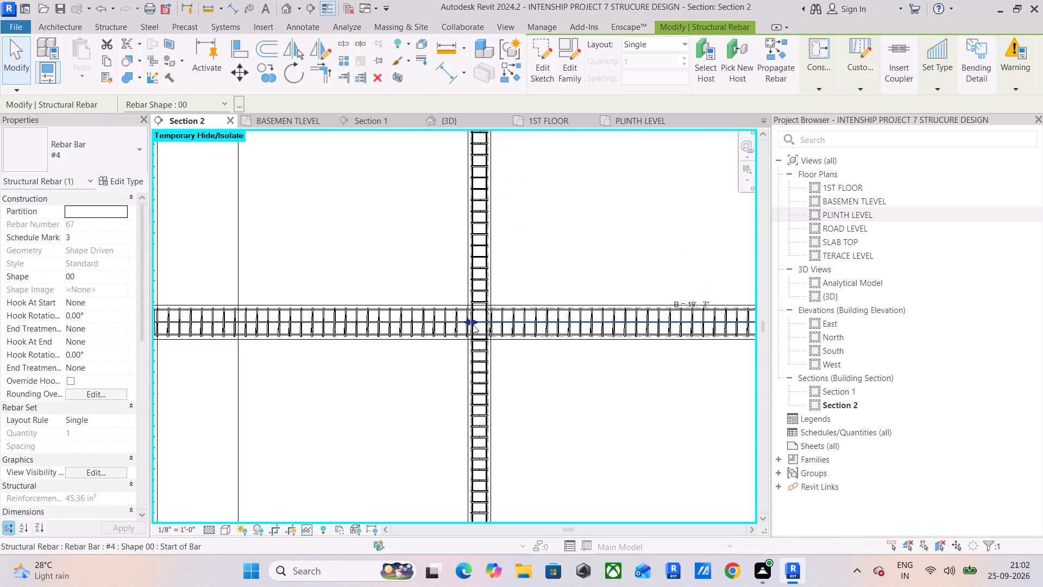
middle_click_drag(472, 325, 643, 326)
scroll(259, 324, "up", 8)
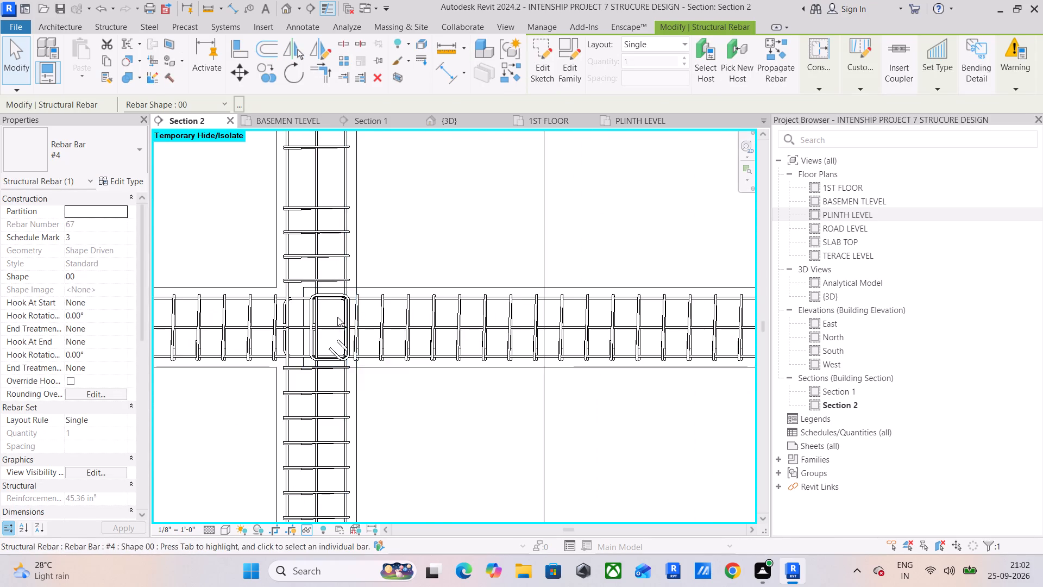
scroll(337, 317, "up", 3)
middle_click_drag(326, 318, 404, 313)
scroll(324, 332, "up", 10)
left_click(290, 336)
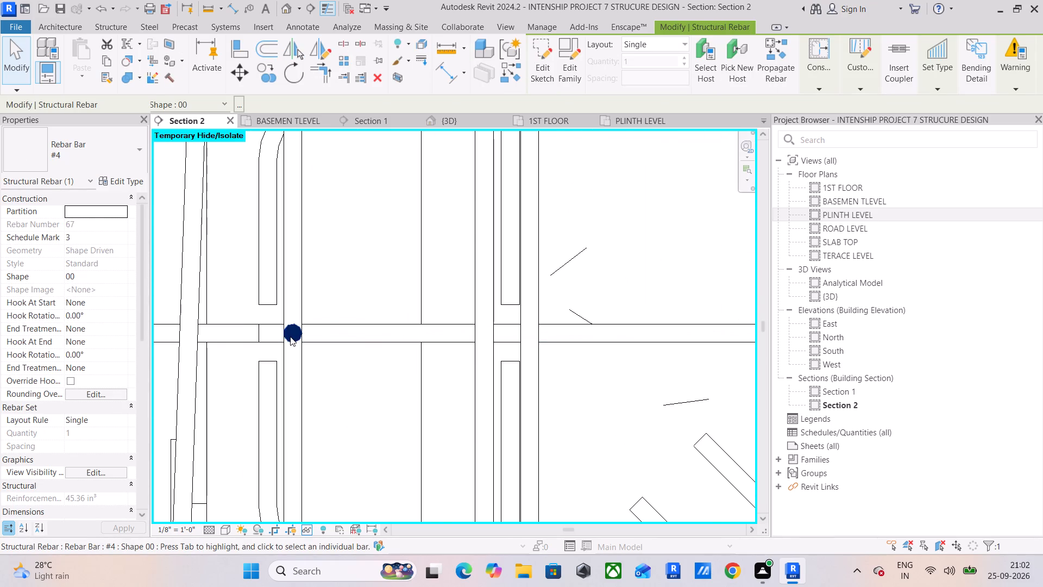
left_click_drag(291, 336, 507, 338)
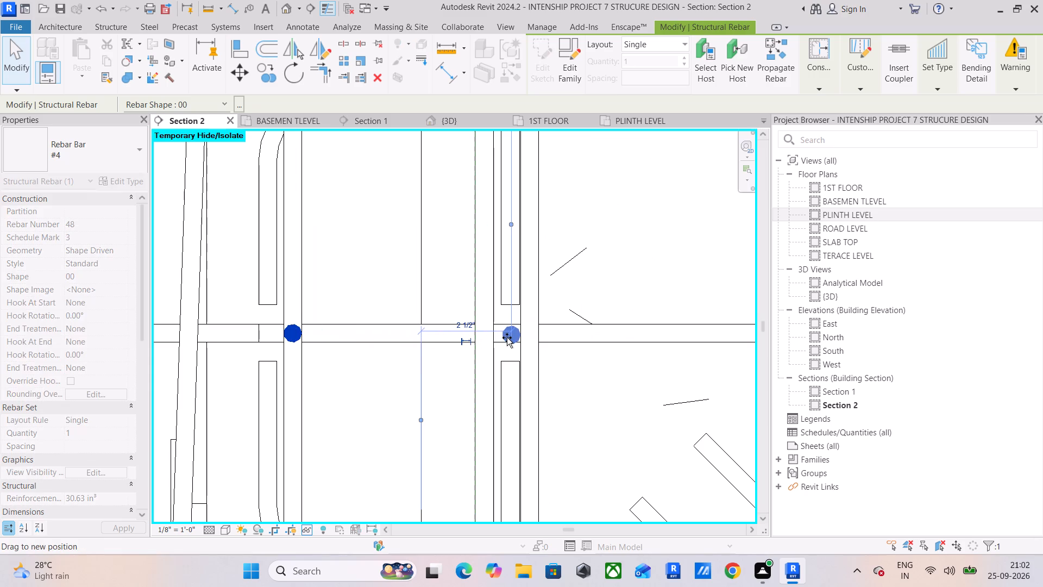
left_click_drag(507, 338, 507, 337)
Align the moved bar's centre with the centreline of the vertical tie leg above it.
scroll(509, 333, "up", 5)
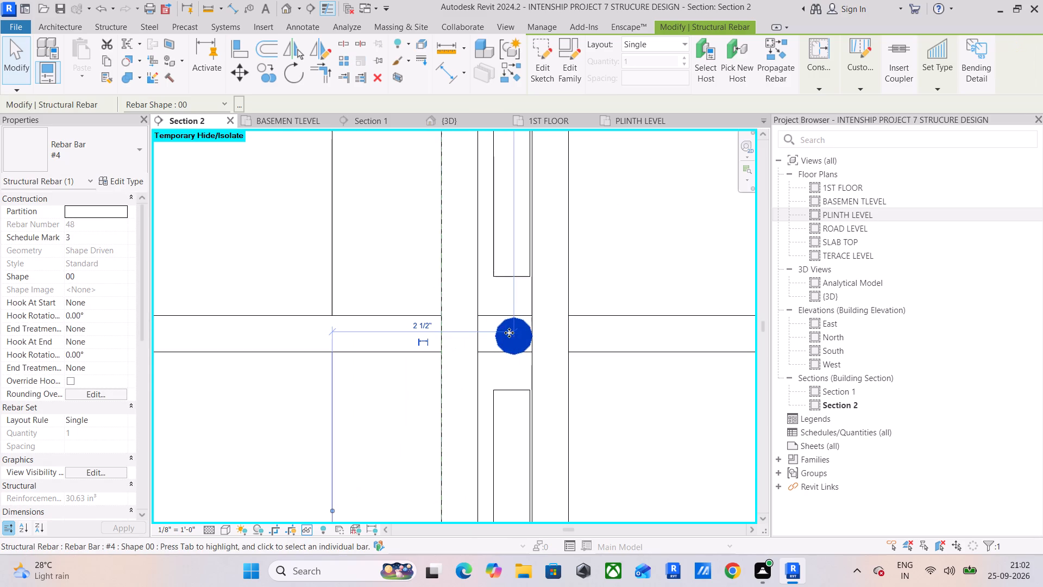
left_click(240, 50)
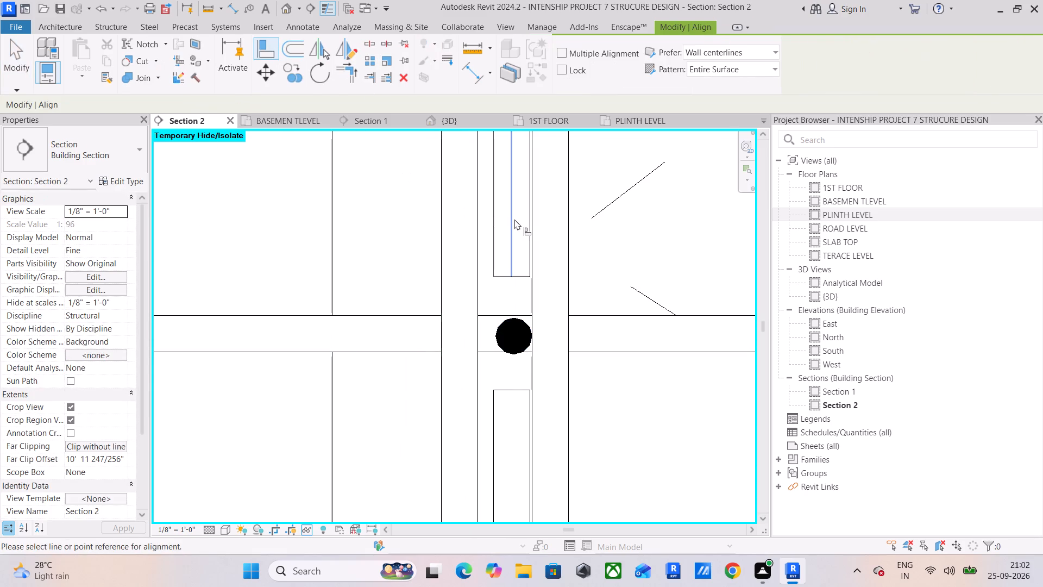
left_click(514, 219)
left_click(519, 335)
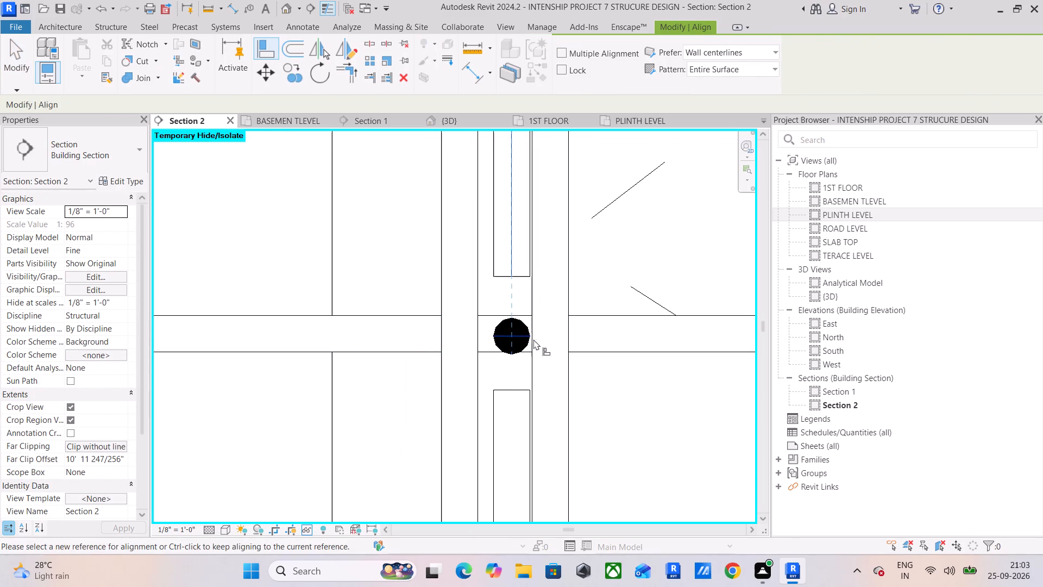
Align the moved bar's height with the centre of the opposite mid-height bar in the same tie.
scroll(562, 328, "down", 4)
middle_click_drag(477, 324, 387, 323)
scroll(517, 308, "down", 5)
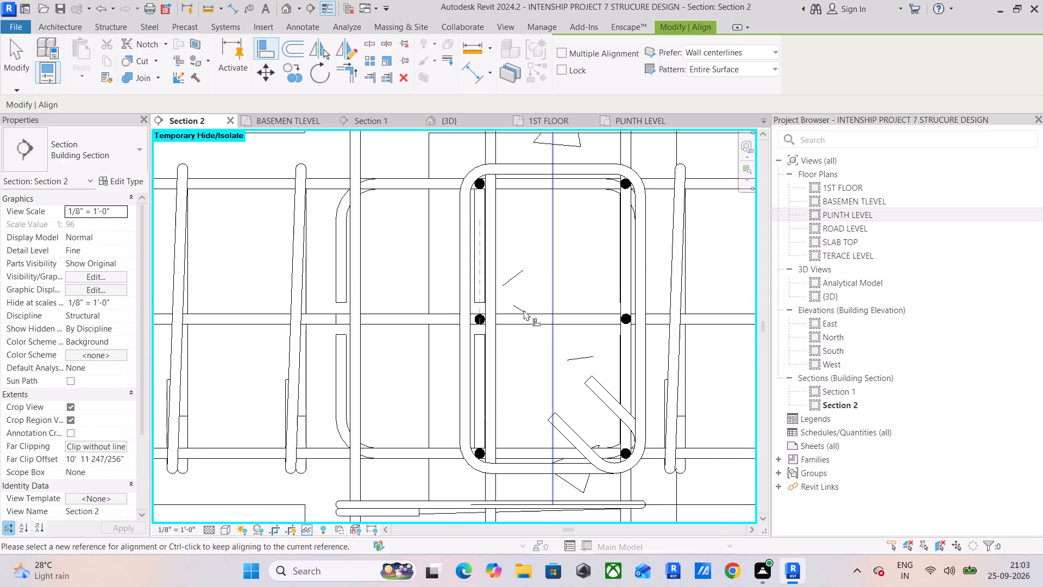
scroll(464, 299, "up", 6)
middle_click_drag(491, 313, 235, 251)
scroll(596, 278, "up", 5)
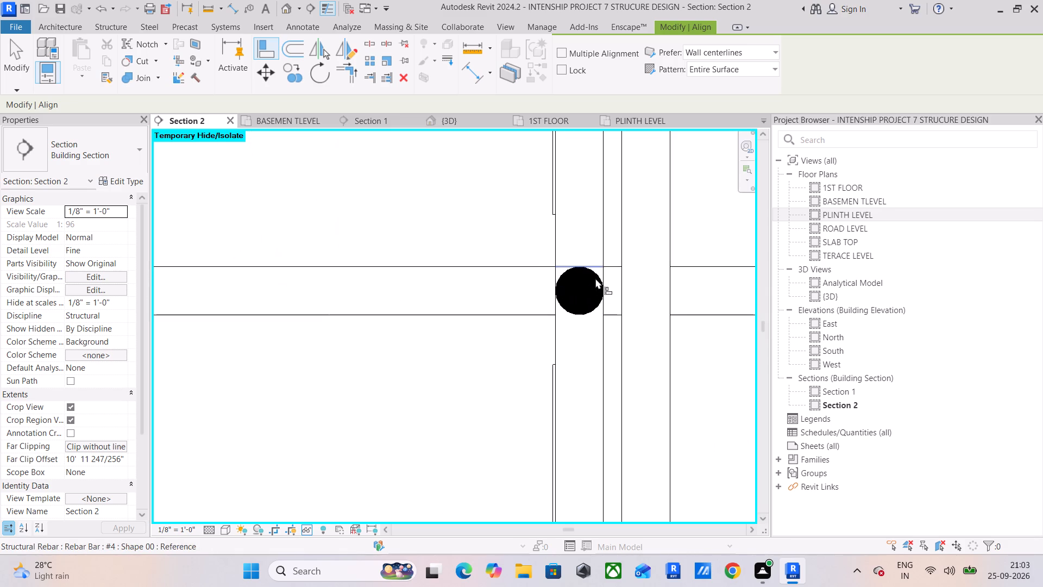
left_click(586, 289)
middle_click_drag(449, 286, 746, 283)
scroll(185, 288, "up", 2)
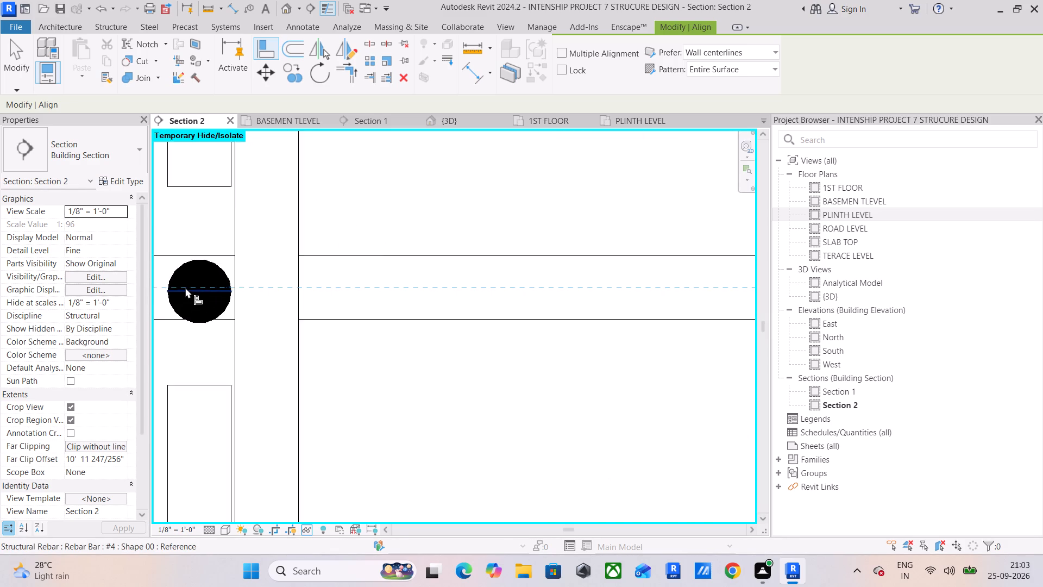
scroll(185, 288, "up", 3)
left_click(191, 291)
At the adjacent beam-column joint, shorten the first pair of overlapping mid-height #4 Shape 00 bars so each stops at its own side of the column.
scroll(206, 285, "down", 12)
scroll(371, 235, "down", 6)
middle_click_drag(375, 233, 409, 283)
scroll(409, 274, "down", 8)
middle_click_drag(430, 251, 410, 257)
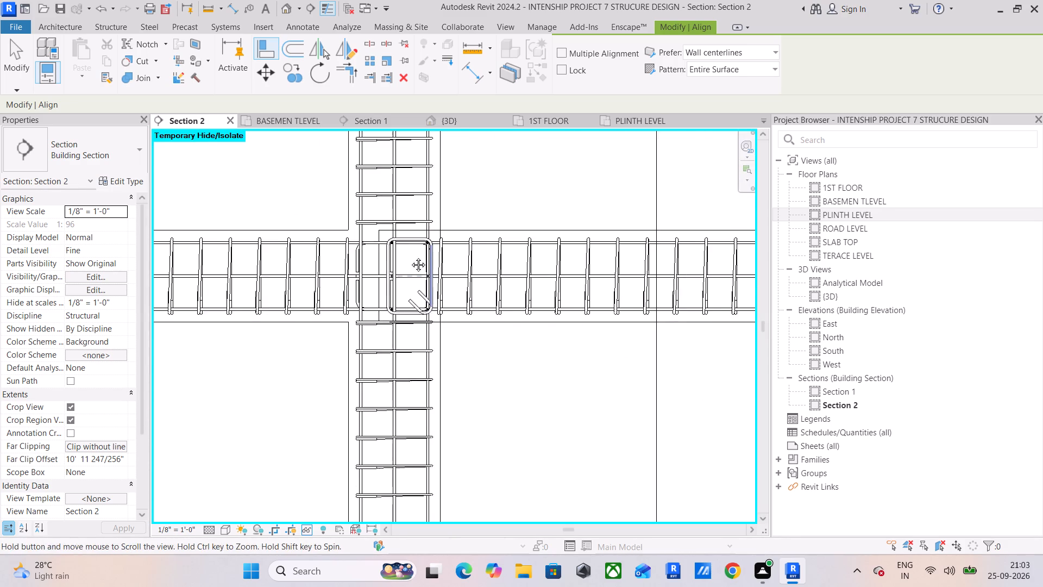
middle_click_drag(410, 257, 237, 263)
scroll(468, 265, "down", 5)
middle_click_drag(479, 274, 244, 275)
scroll(562, 282, "up", 4)
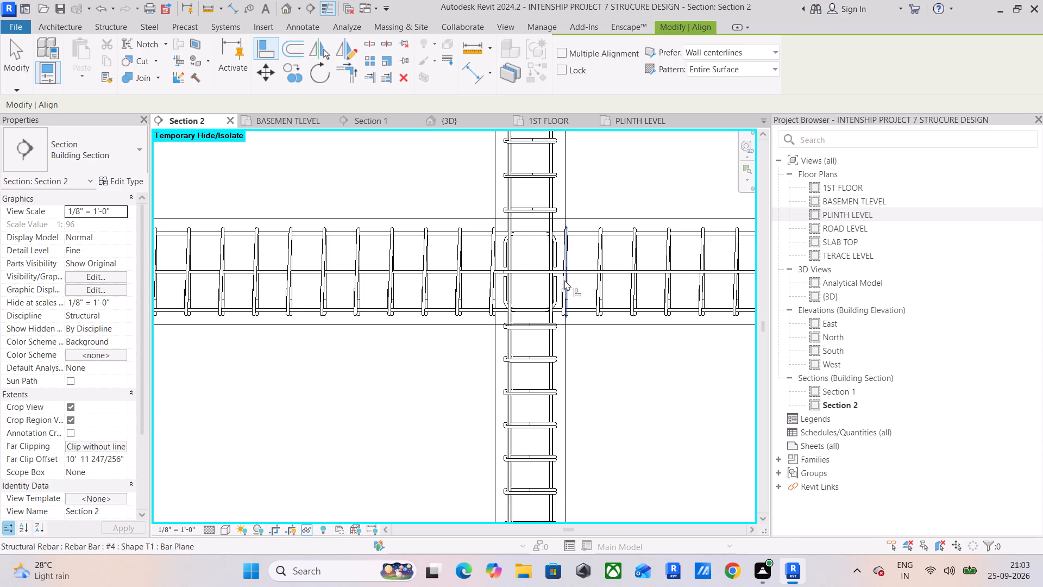
scroll(564, 280, "up", 7)
scroll(513, 265, "up", 6)
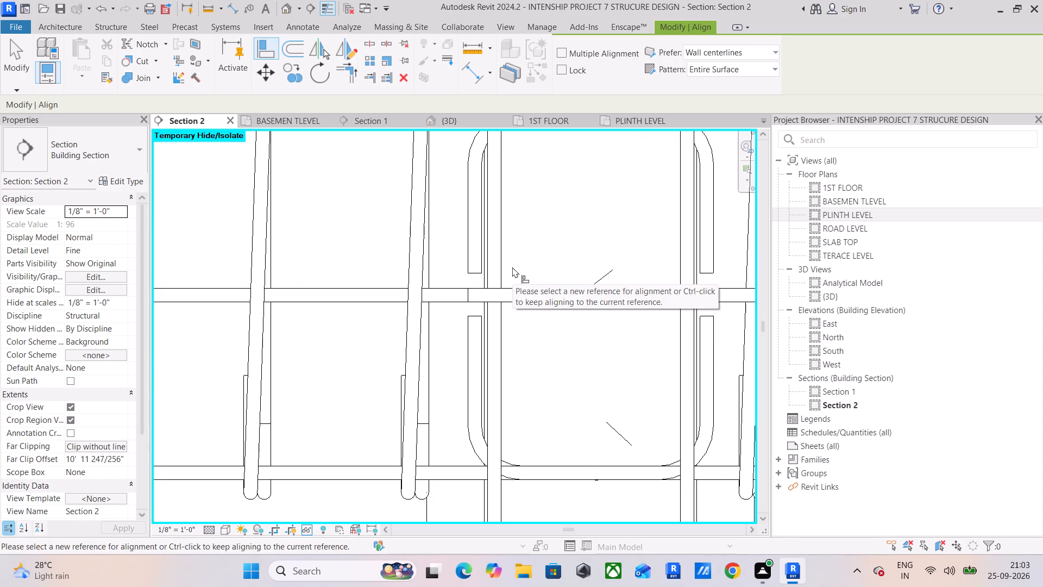
scroll(477, 295, "down", 6)
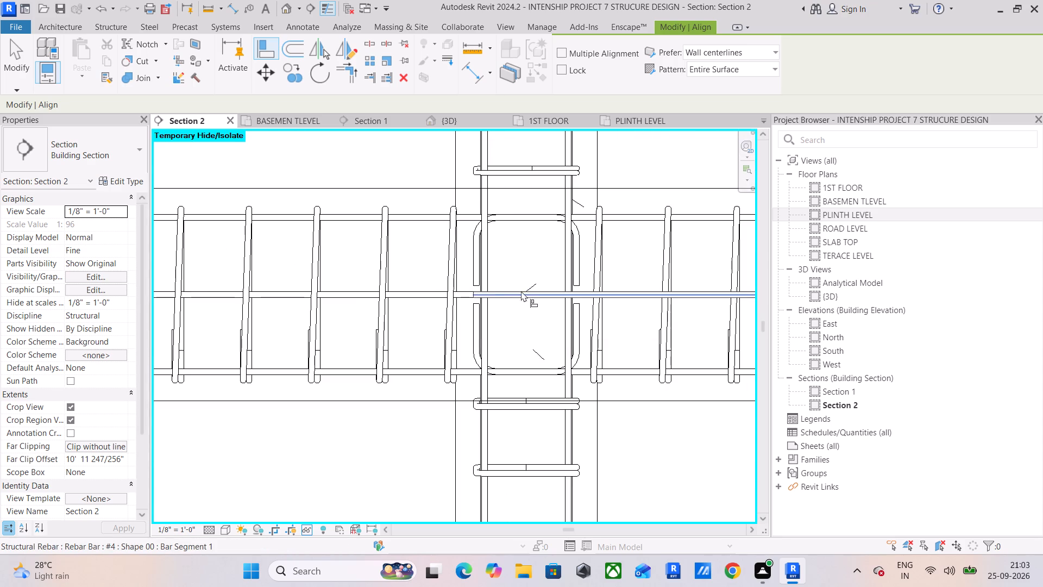
scroll(519, 272, "down", 6)
scroll(514, 284, "up", 10)
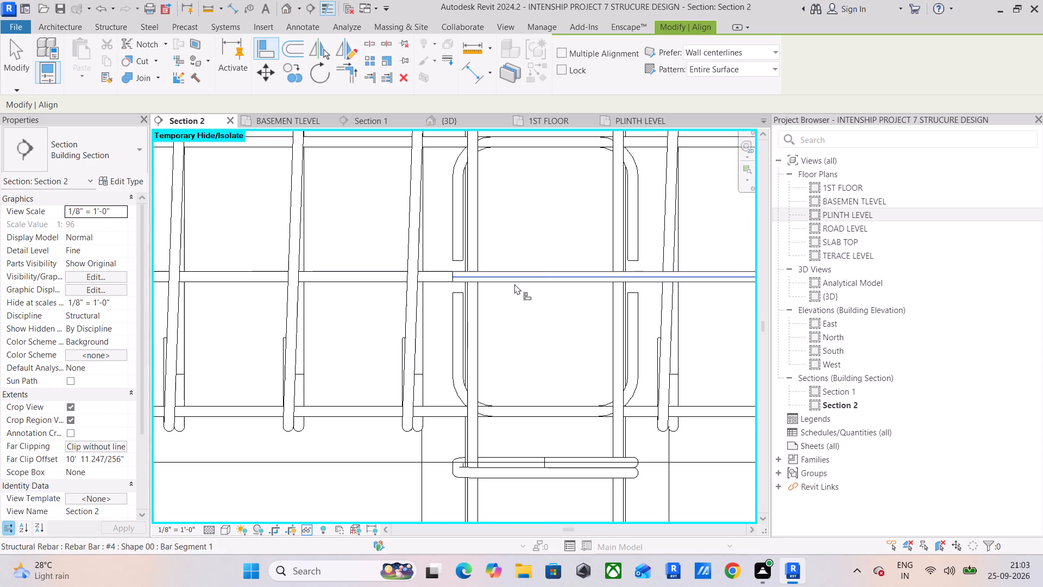
key("Escape")
key("Escape")
left_click(514, 280)
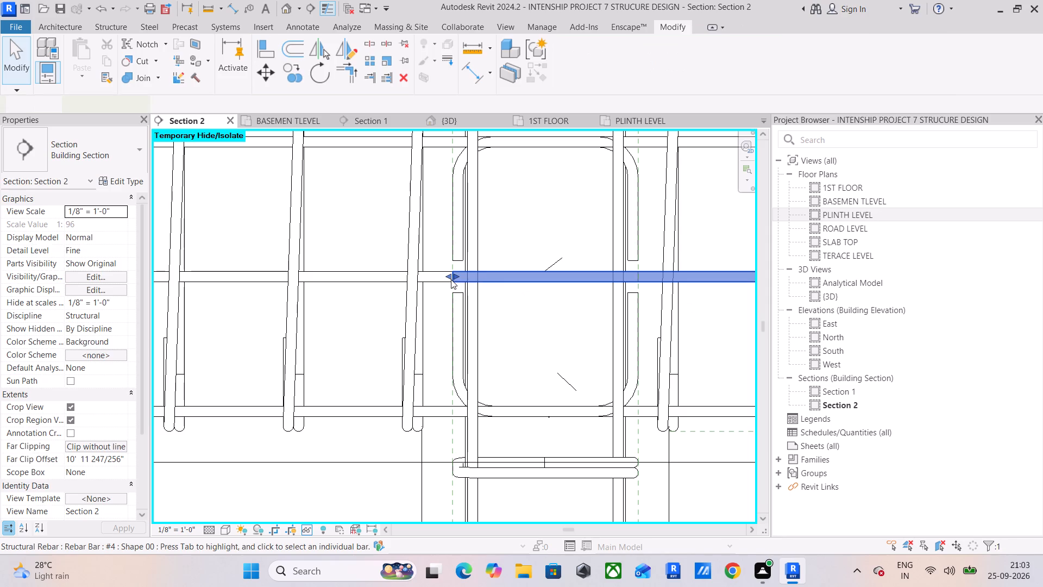
left_click_drag(453, 275, 635, 297)
left_click(512, 280)
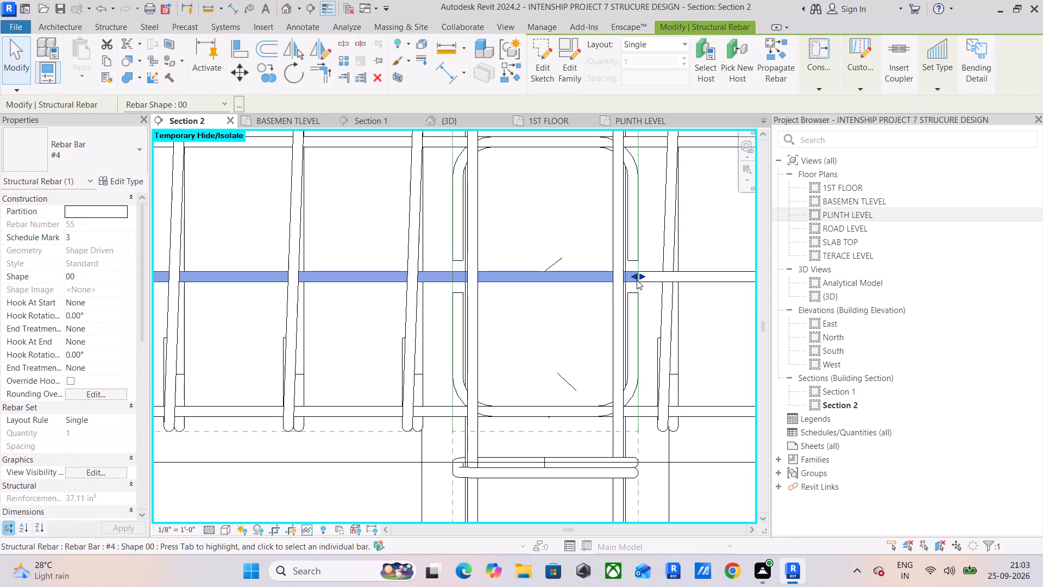
left_click_drag(634, 274, 409, 293)
Shorten the second pair of overlapping mid-height #4 Shape 00 bars at this joint to stop on either side of the column.
left_click(522, 279)
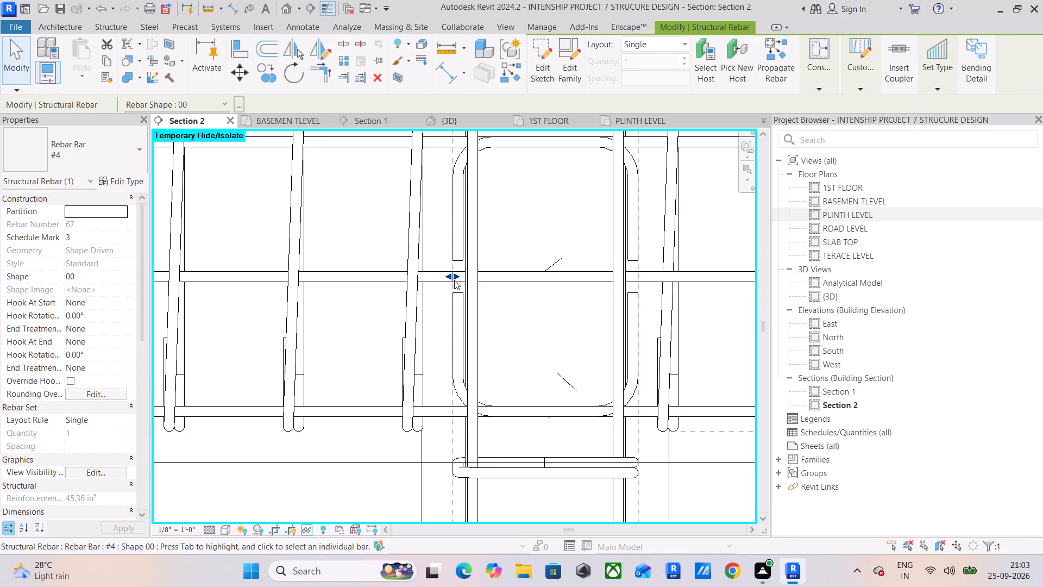
left_click_drag(454, 280, 640, 279)
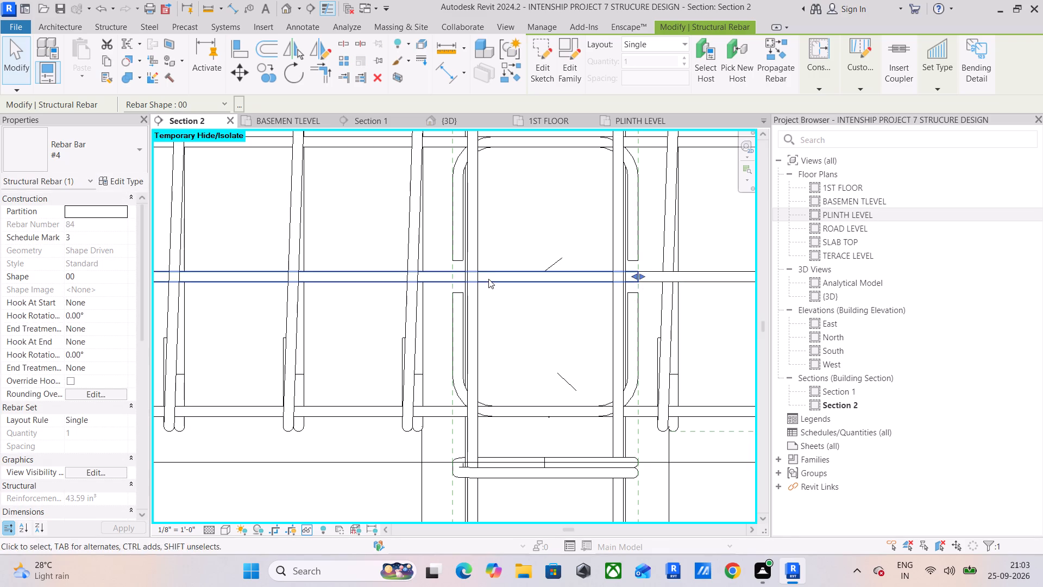
left_click(488, 279)
left_click_drag(631, 279, 414, 295)
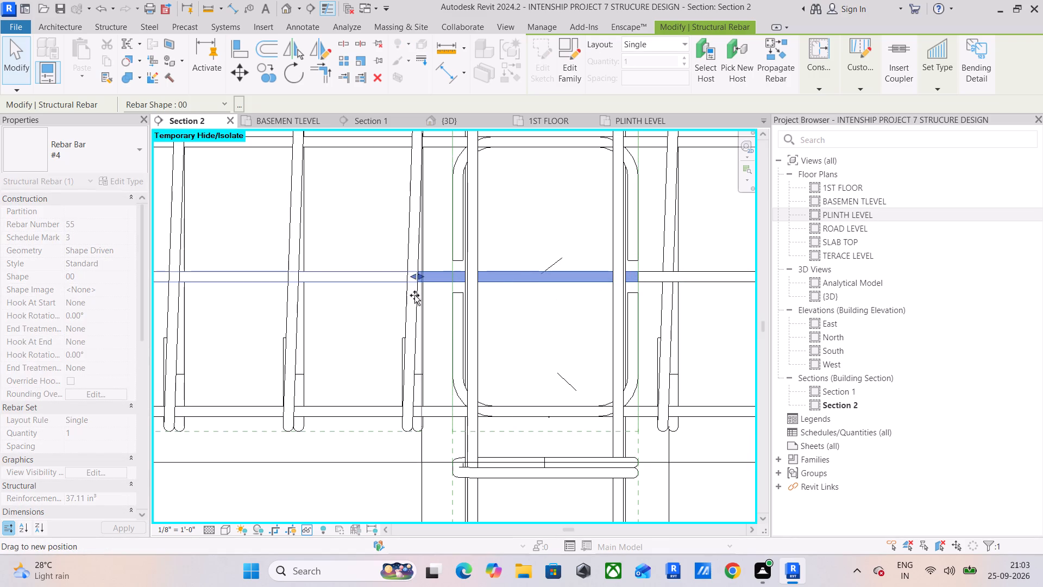
left_click_drag(414, 295, 420, 295)
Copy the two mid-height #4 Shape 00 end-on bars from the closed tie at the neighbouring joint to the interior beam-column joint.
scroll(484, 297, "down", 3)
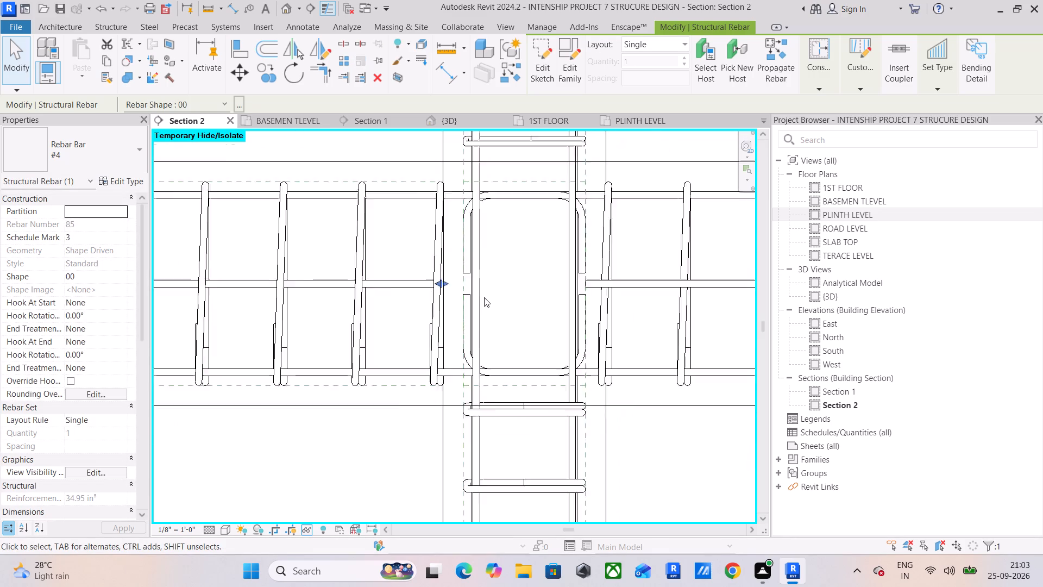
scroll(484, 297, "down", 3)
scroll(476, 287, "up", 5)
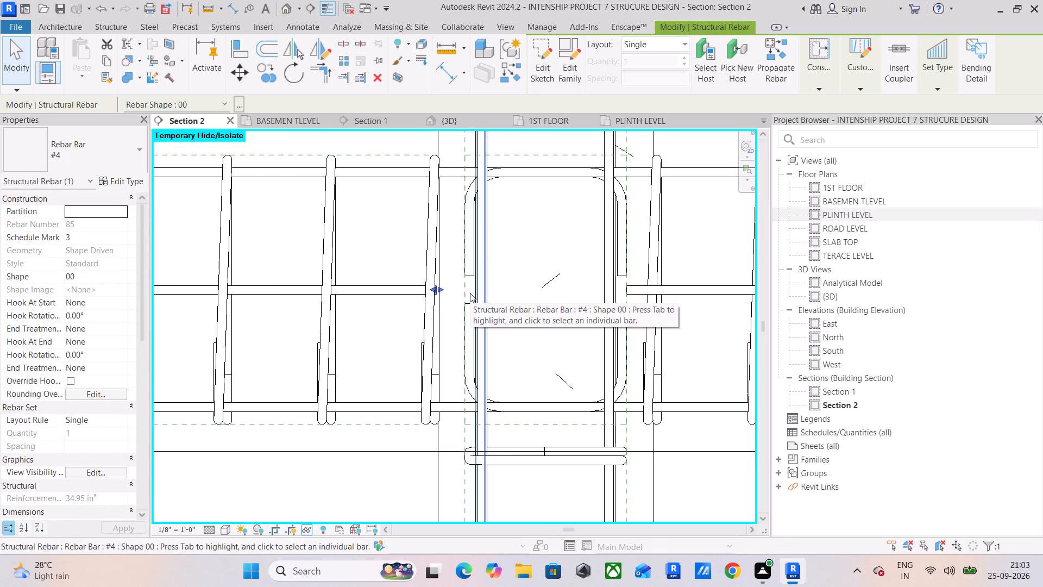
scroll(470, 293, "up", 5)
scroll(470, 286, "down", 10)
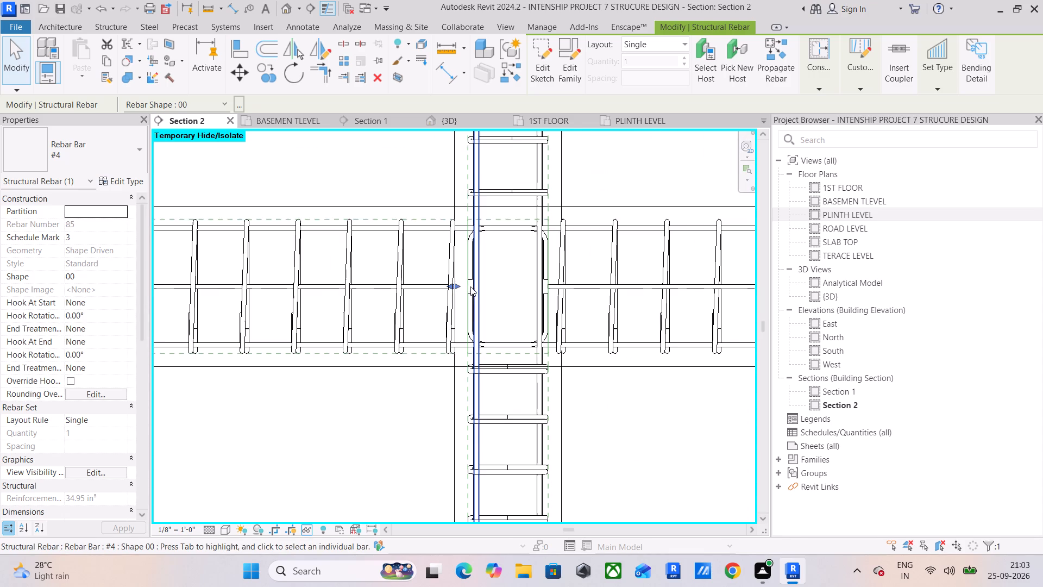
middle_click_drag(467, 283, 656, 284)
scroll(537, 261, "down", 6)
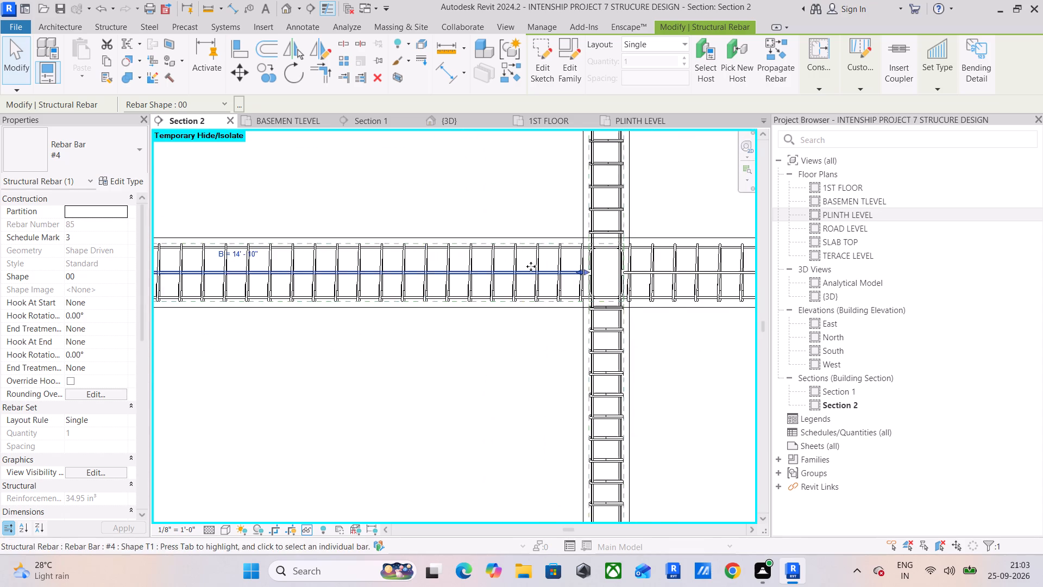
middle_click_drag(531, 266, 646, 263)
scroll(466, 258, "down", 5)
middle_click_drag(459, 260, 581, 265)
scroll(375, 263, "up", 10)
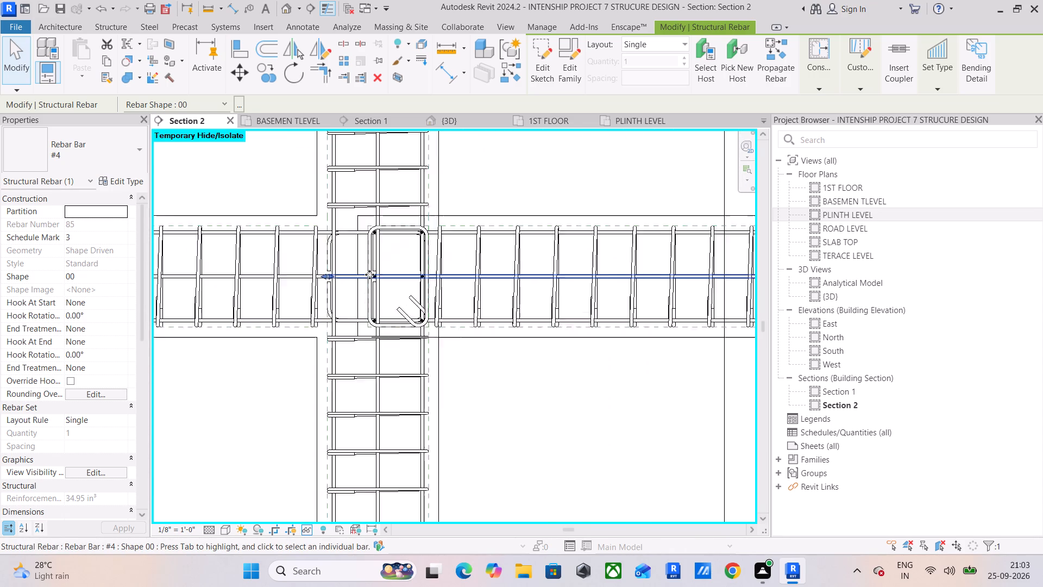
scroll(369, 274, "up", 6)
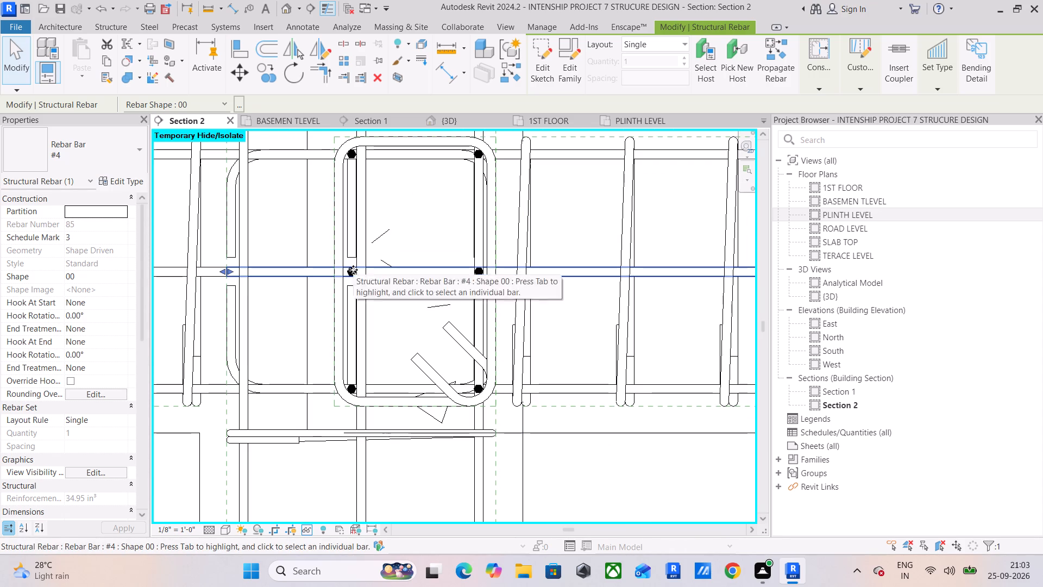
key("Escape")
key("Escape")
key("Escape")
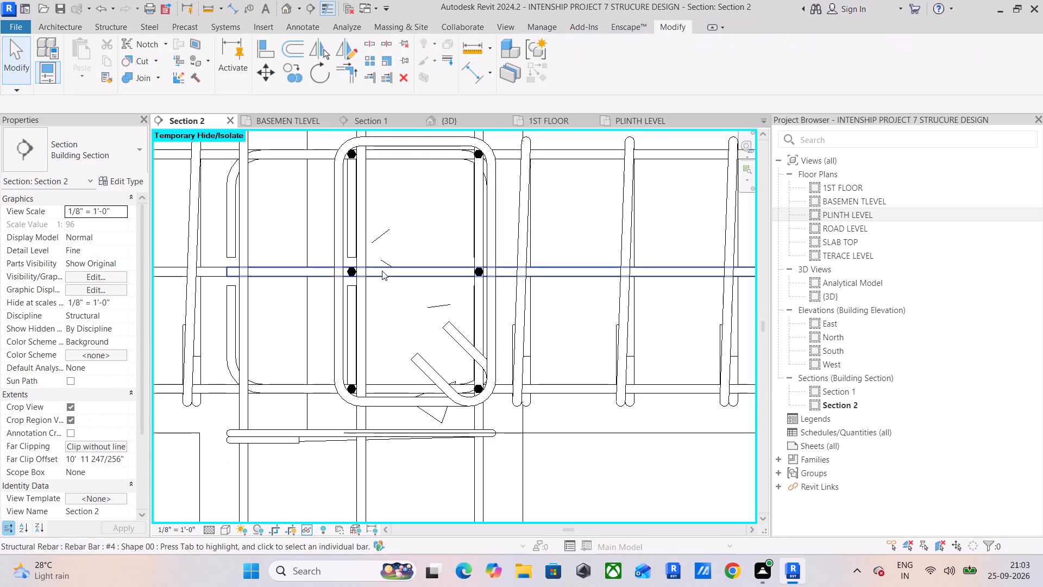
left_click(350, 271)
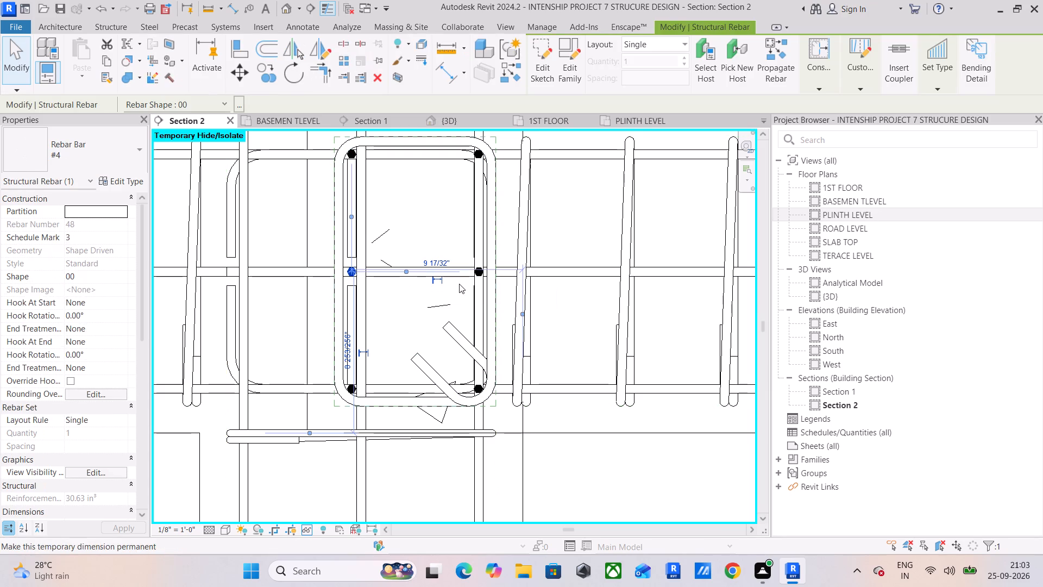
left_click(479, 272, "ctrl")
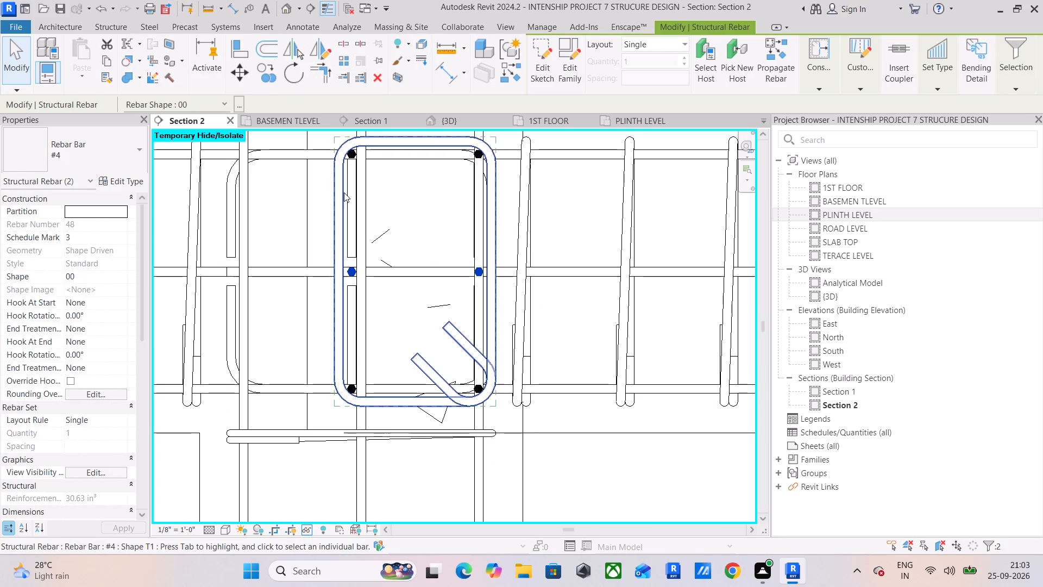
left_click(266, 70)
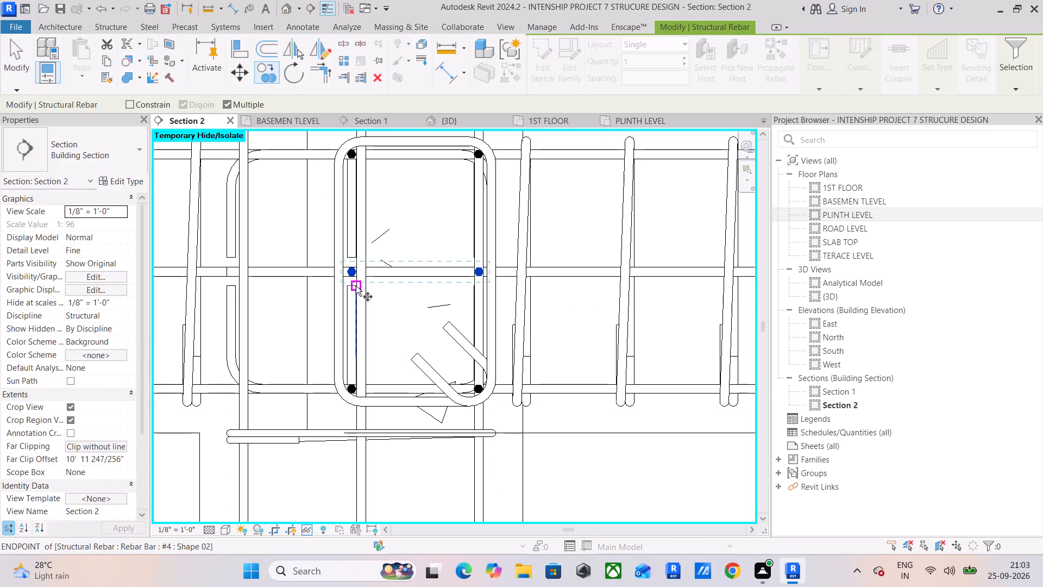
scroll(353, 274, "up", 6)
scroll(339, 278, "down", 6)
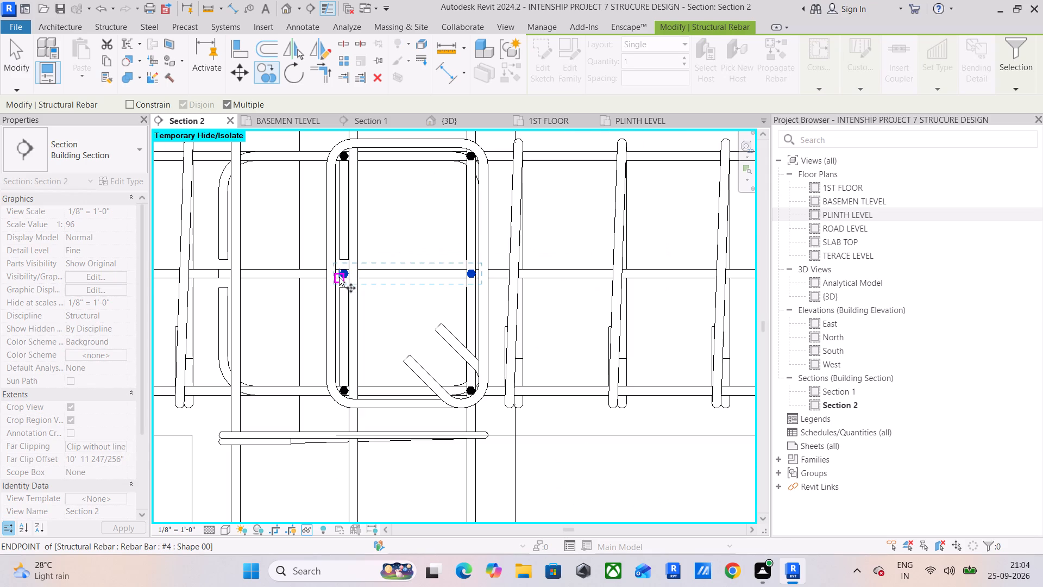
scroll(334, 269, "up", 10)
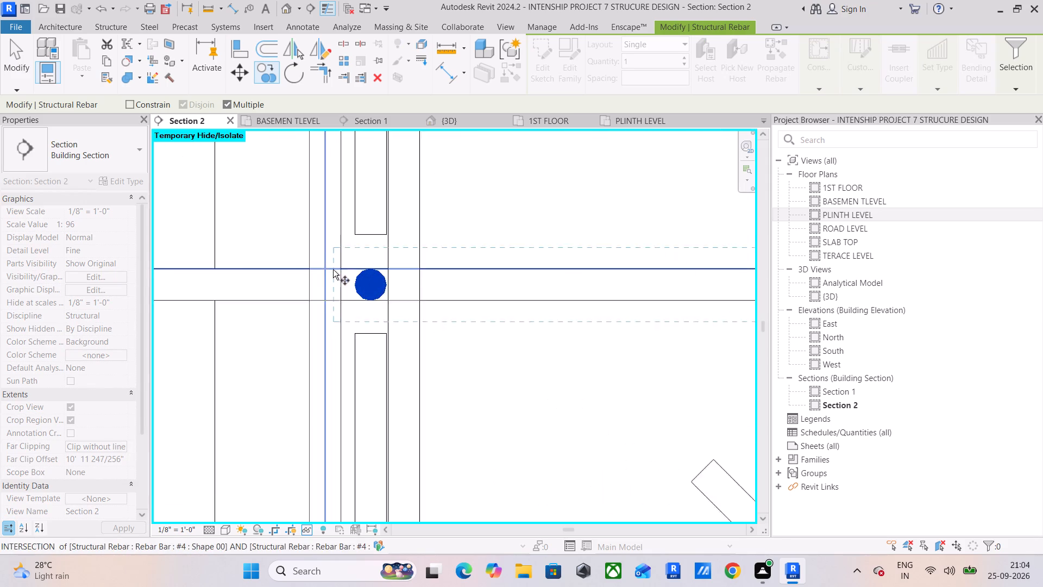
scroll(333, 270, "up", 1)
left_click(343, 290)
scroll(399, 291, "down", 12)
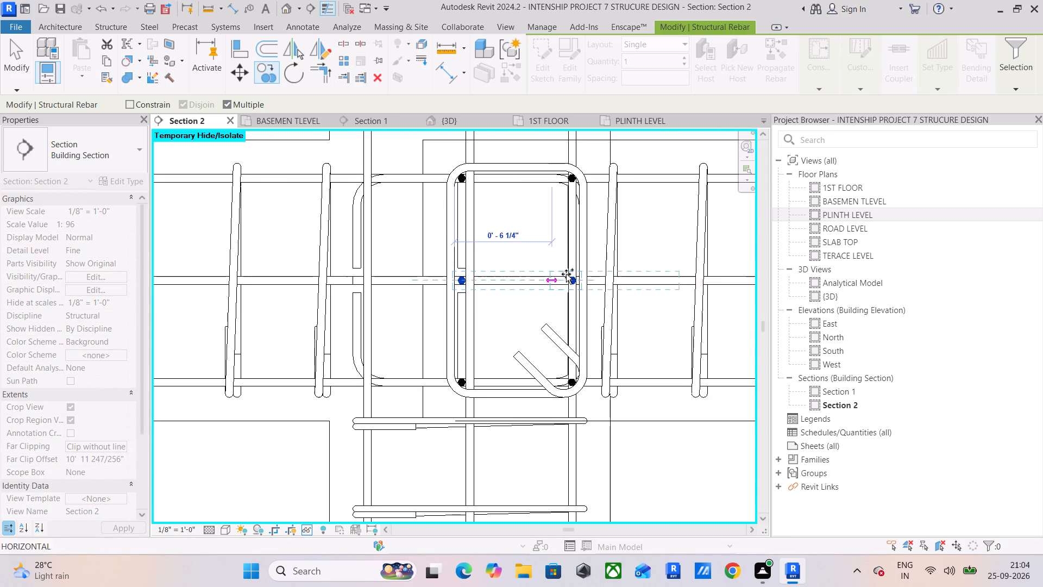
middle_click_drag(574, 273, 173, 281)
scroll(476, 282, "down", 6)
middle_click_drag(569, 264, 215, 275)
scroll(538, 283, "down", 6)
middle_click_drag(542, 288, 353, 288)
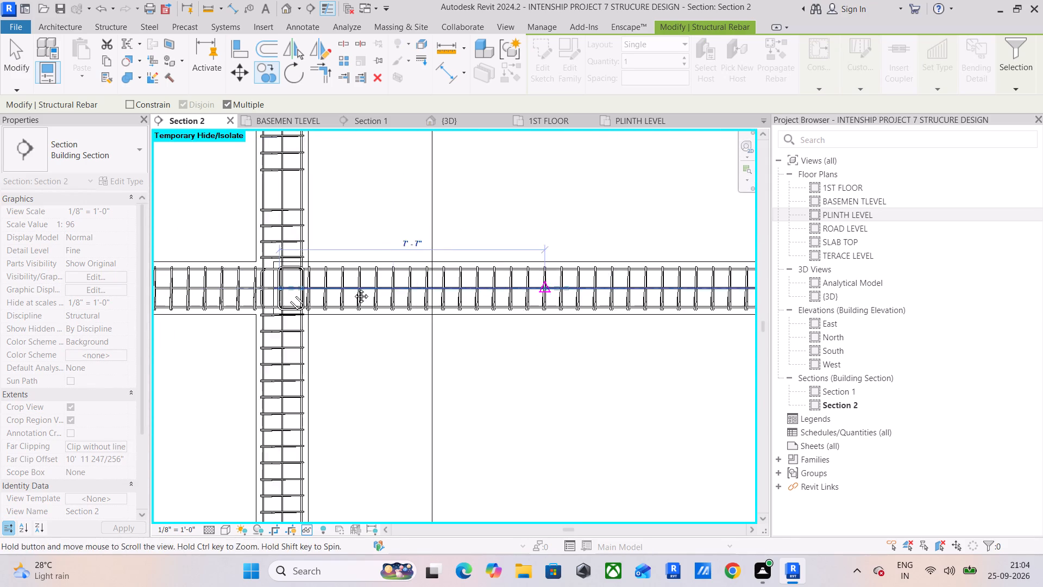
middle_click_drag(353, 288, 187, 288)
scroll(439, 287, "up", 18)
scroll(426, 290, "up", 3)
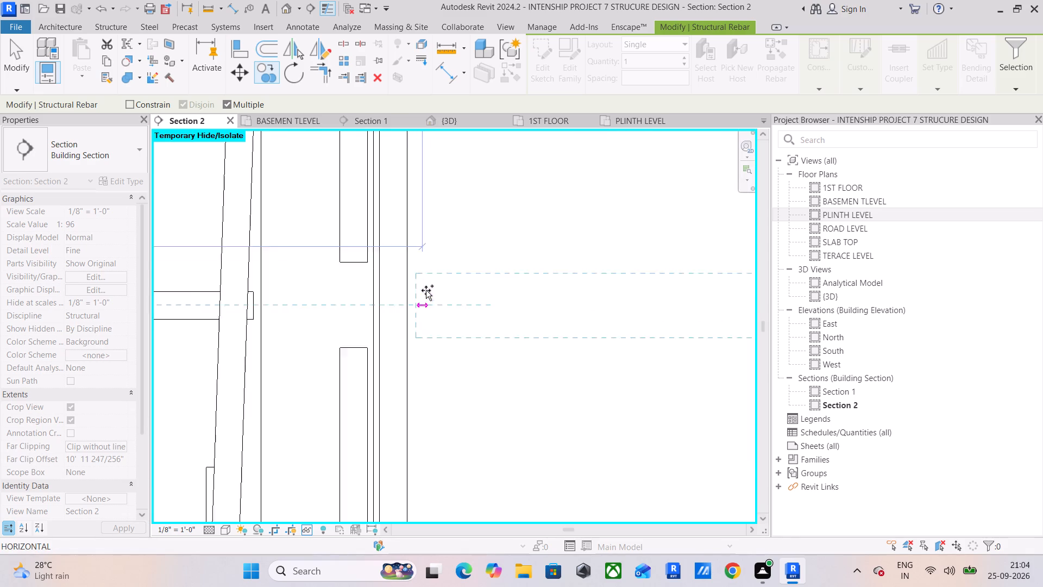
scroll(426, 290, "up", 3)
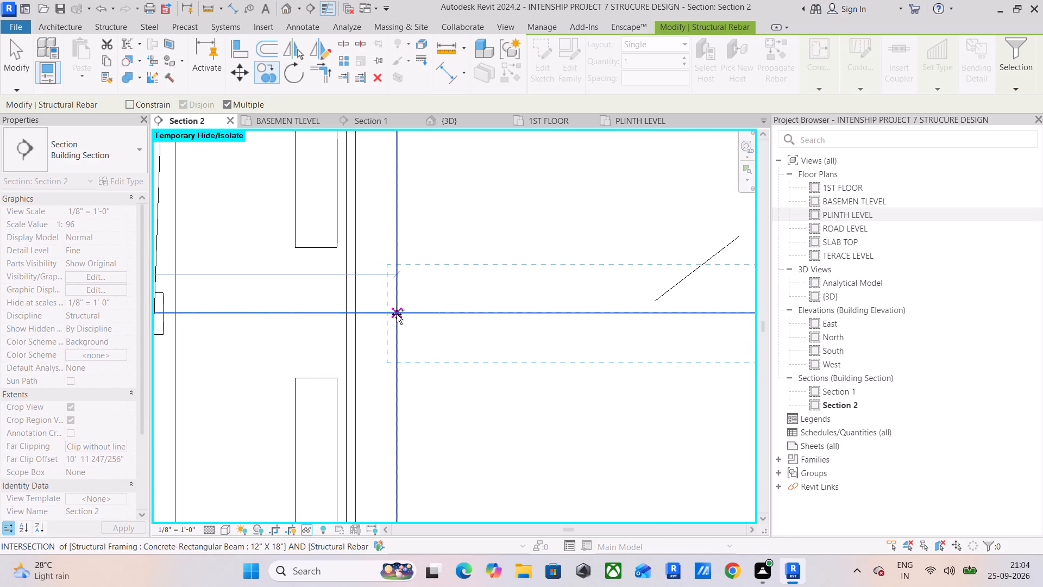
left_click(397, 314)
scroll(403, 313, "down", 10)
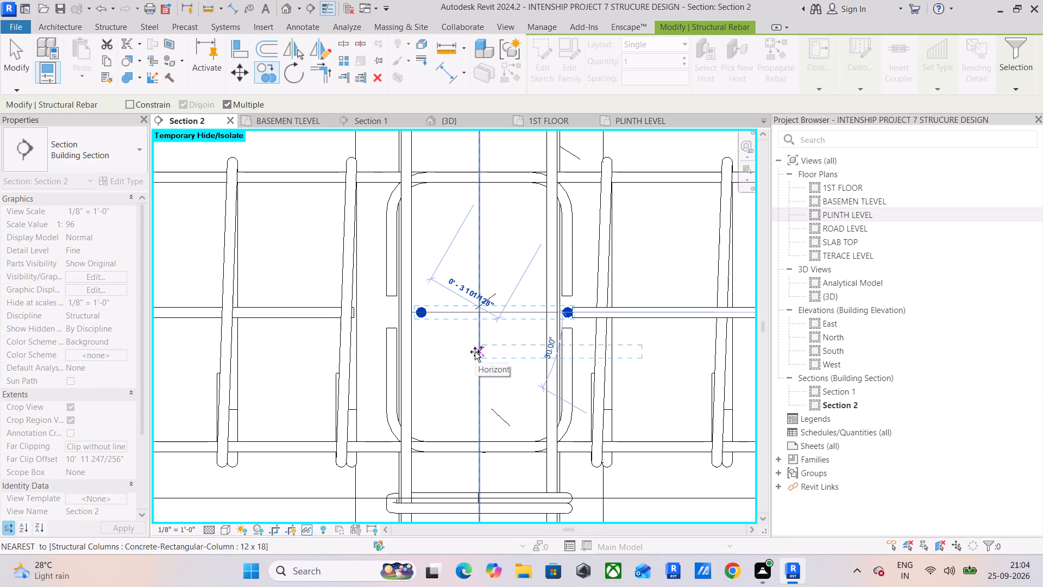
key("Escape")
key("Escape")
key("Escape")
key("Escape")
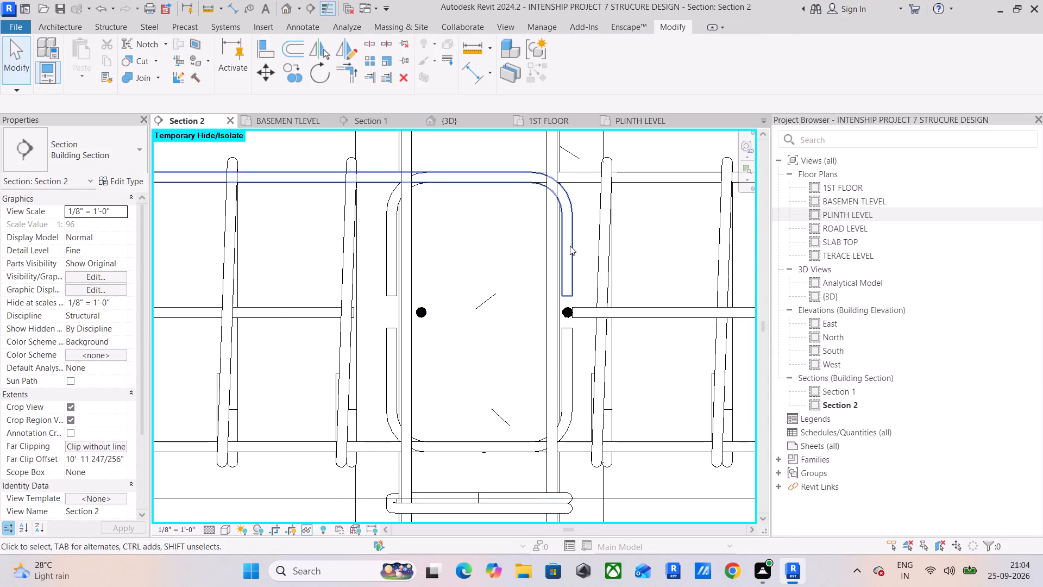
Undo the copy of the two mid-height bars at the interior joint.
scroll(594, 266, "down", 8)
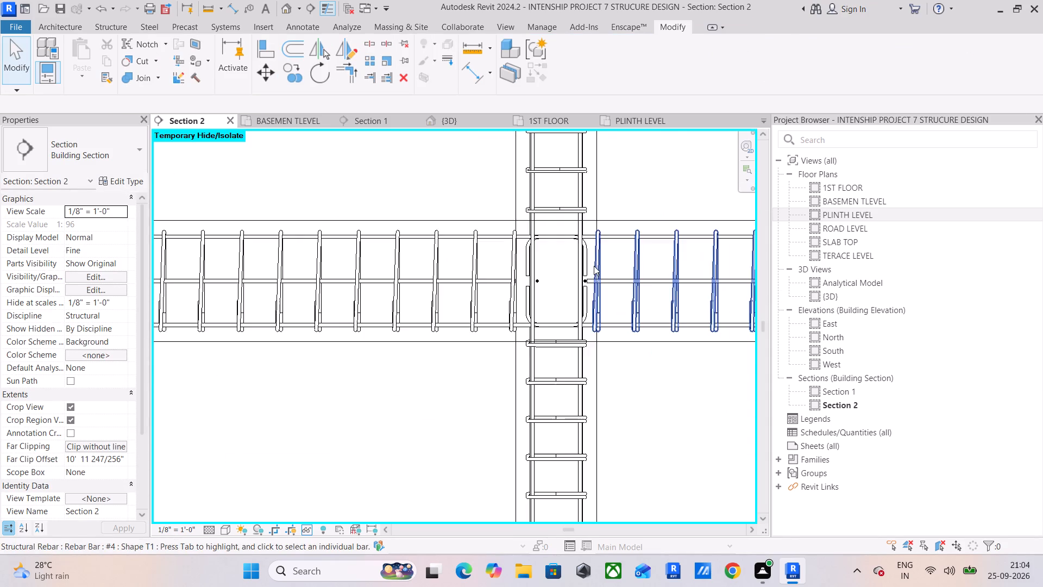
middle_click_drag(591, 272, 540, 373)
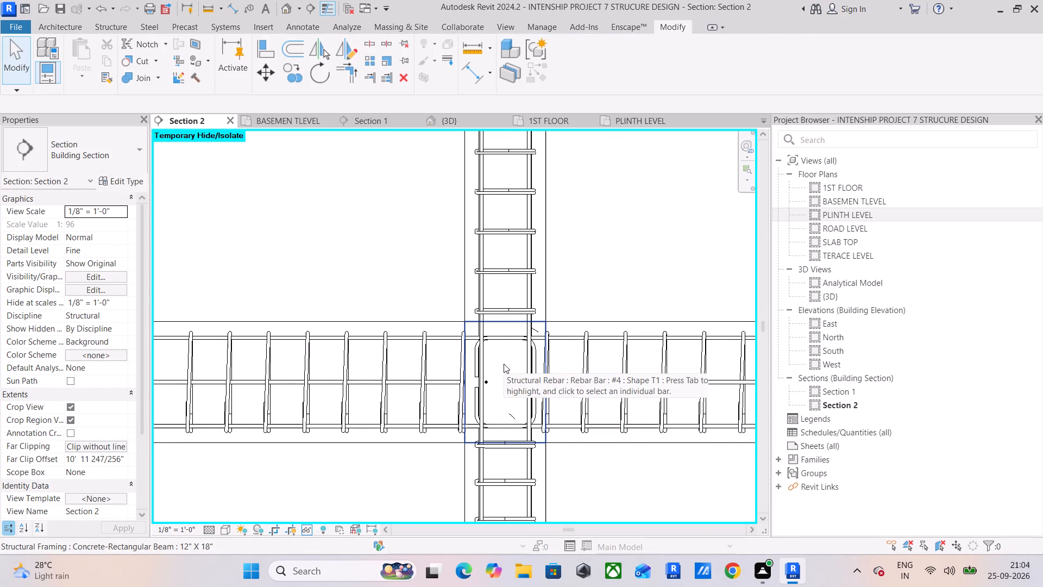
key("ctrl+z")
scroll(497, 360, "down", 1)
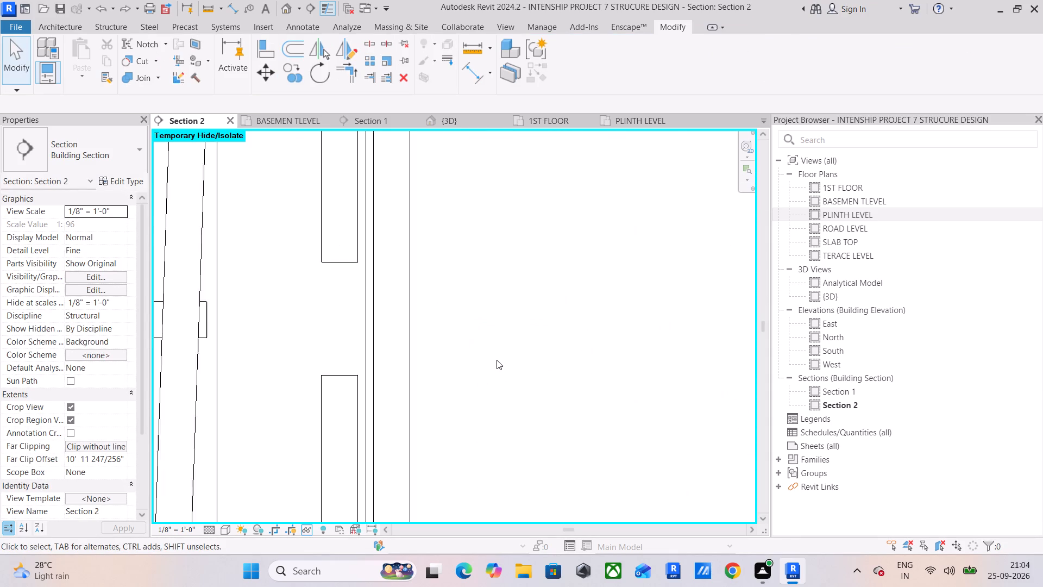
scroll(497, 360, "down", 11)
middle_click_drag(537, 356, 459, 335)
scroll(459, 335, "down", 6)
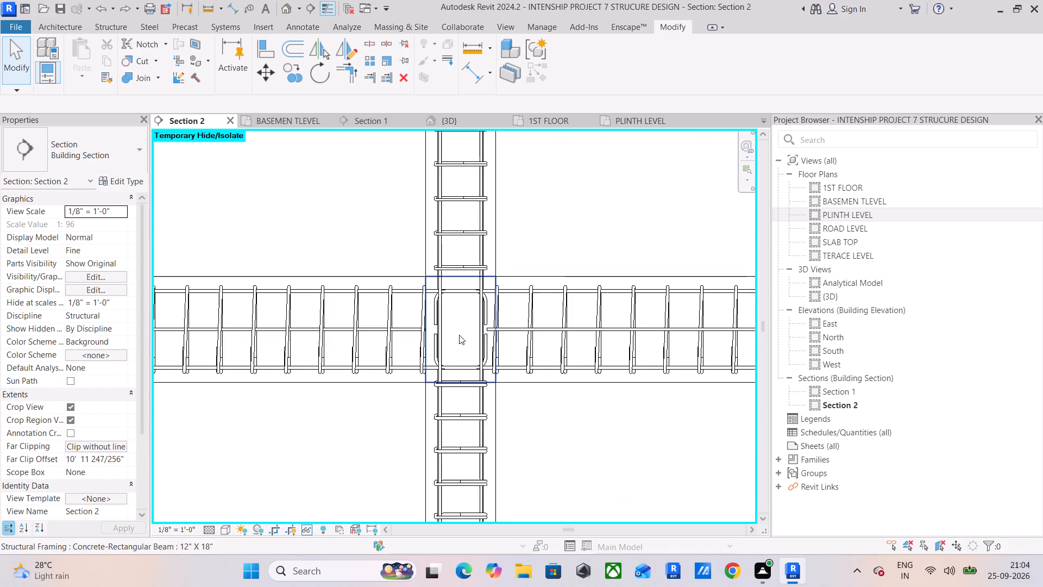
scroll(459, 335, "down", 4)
In Section 1, propagate the rebar of the reinforced 12" X 18" end-bay beam to the unreinforced cantilever beam one level below, aligned by host.
left_click(380, 124)
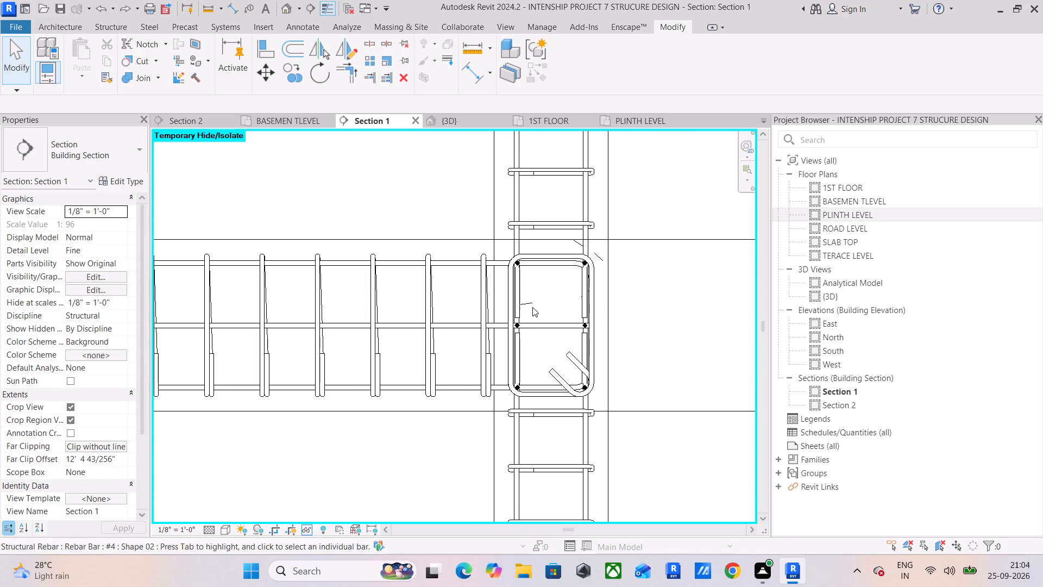
scroll(562, 307, "down", 12)
middle_click_drag(558, 317, 403, 316)
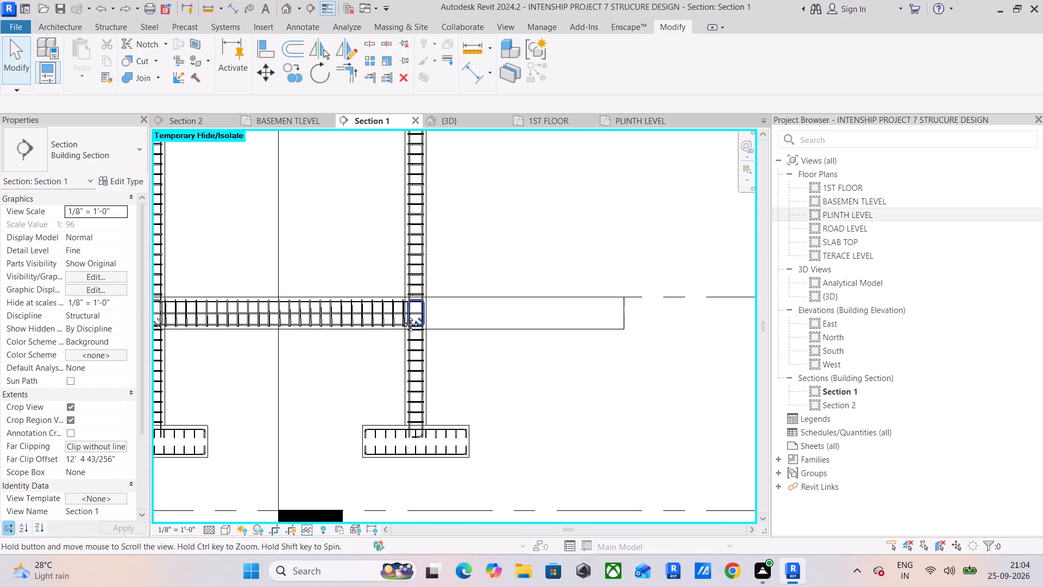
middle_click_drag(403, 316, 402, 316)
scroll(493, 299, "down", 6)
middle_click_drag(515, 305, 523, 298)
middle_click_drag(451, 278, 506, 340)
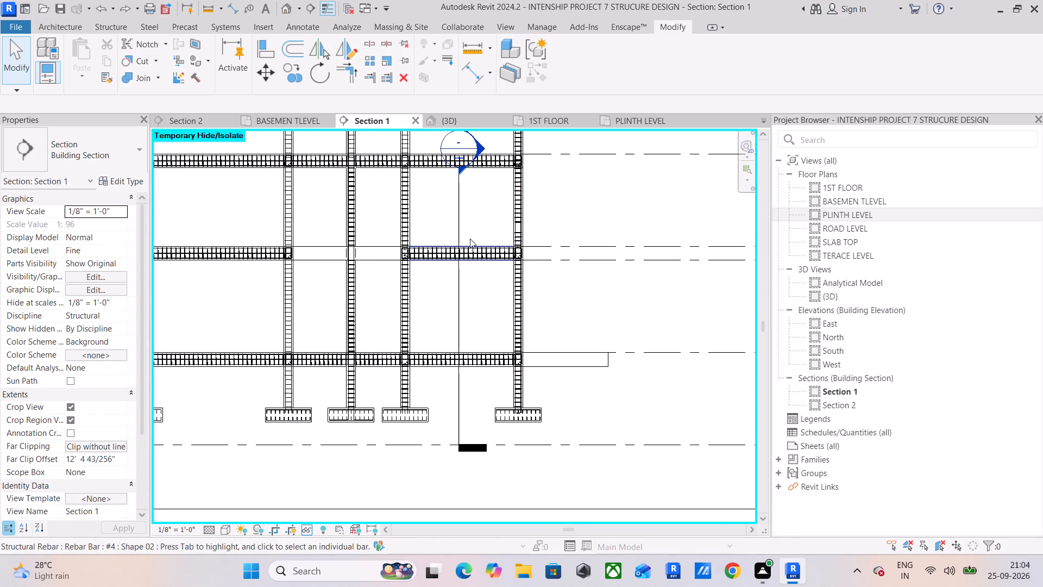
scroll(470, 239, "up", 11)
left_click(501, 273)
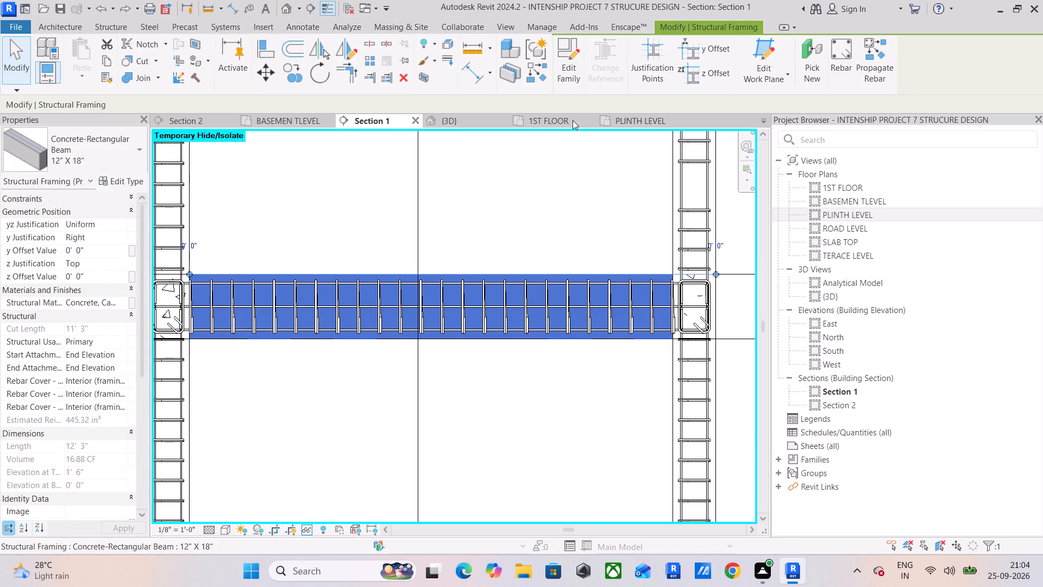
left_click(868, 48)
scroll(521, 301, "down", 5)
middle_click_drag(521, 301, 290, 139)
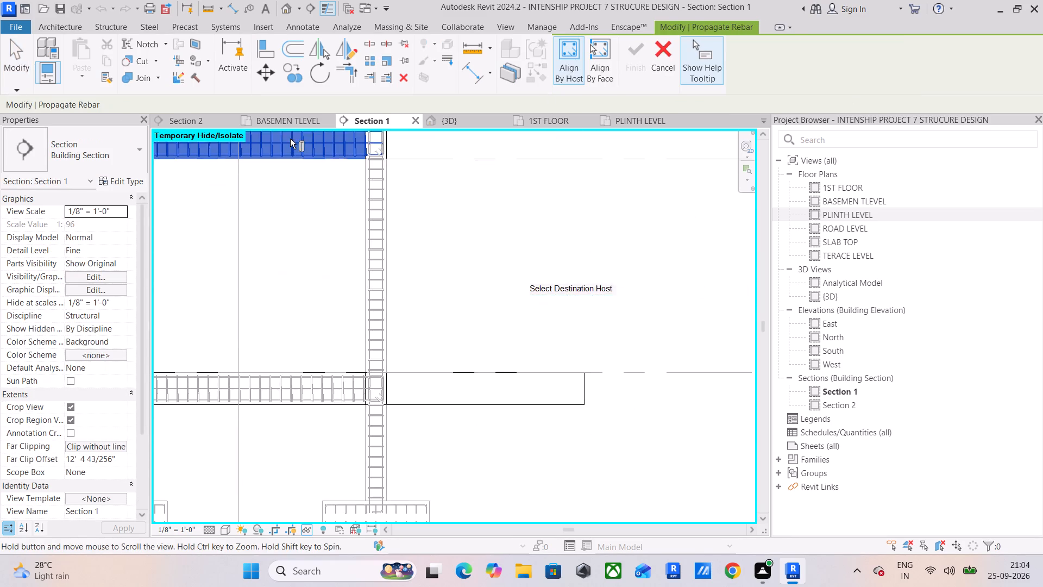
left_click(459, 372)
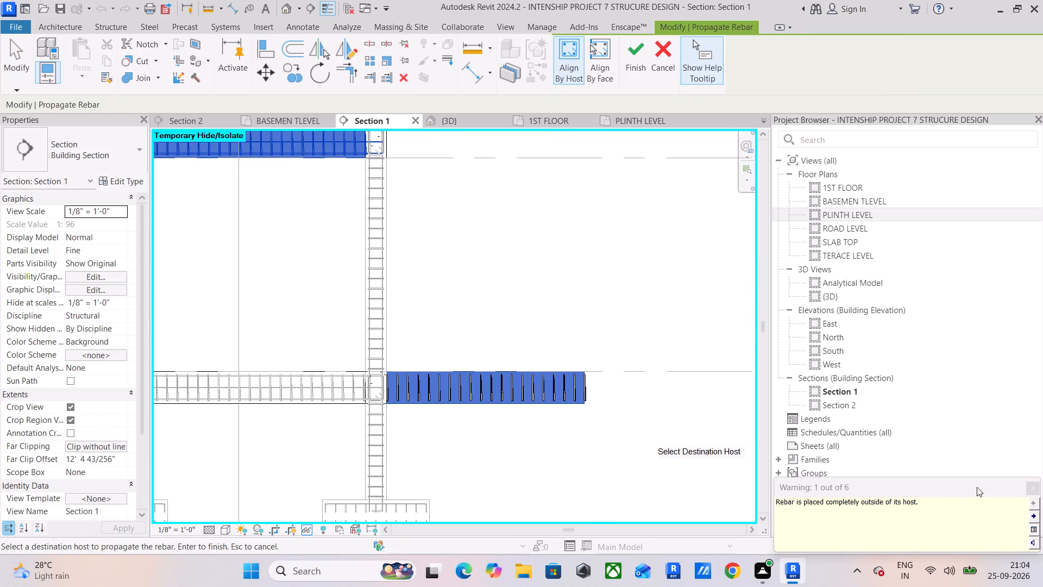
left_click(1036, 488)
scroll(352, 385, "up", 9)
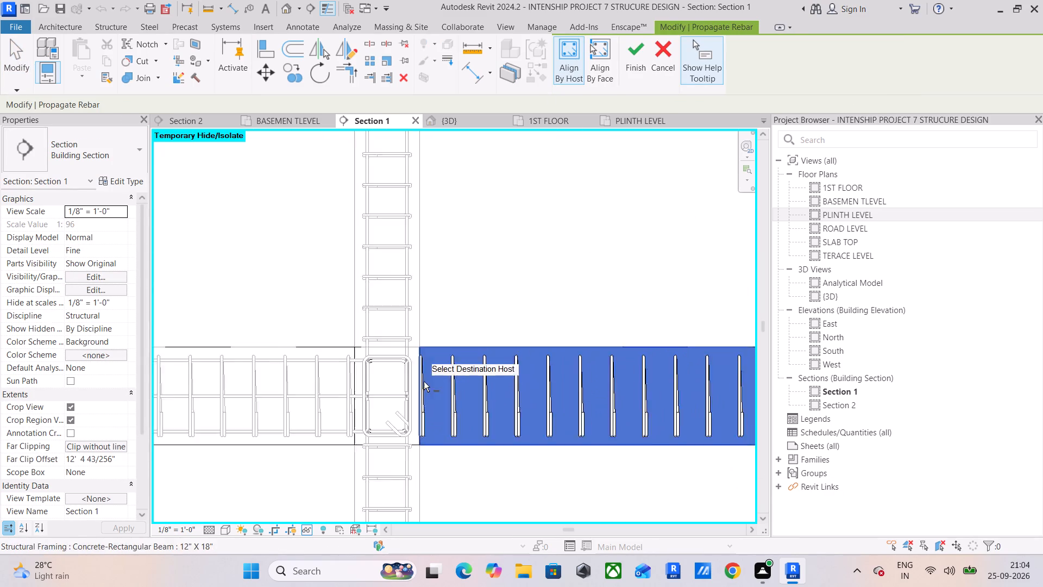
scroll(424, 382, "up", 6)
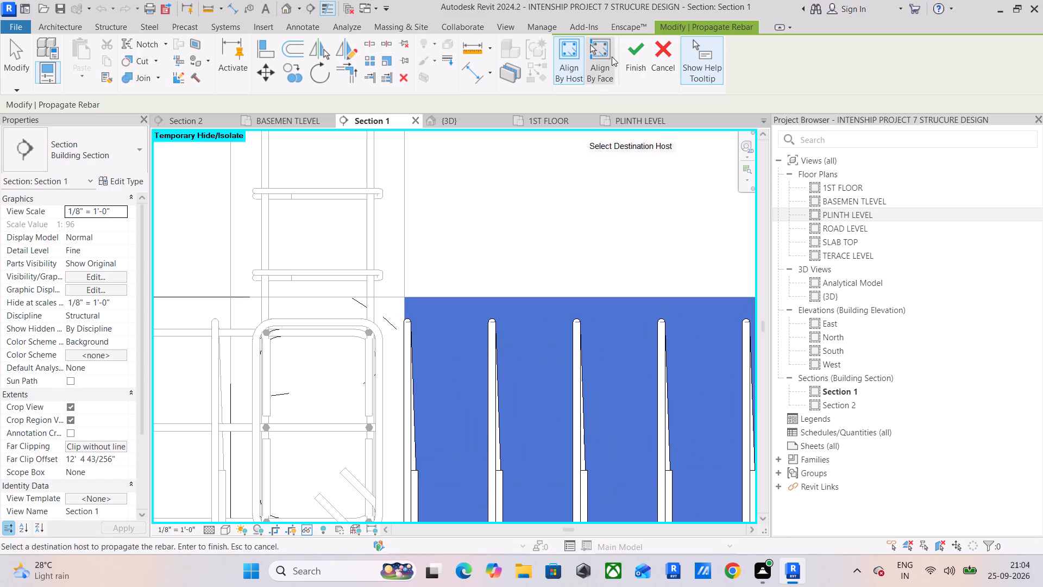
left_click(632, 55)
Extend the first short top #4 Shape 02 bar from the interior joint to the cantilever beam's free end, inside the cover line.
middle_click_drag(418, 371, 423, 295)
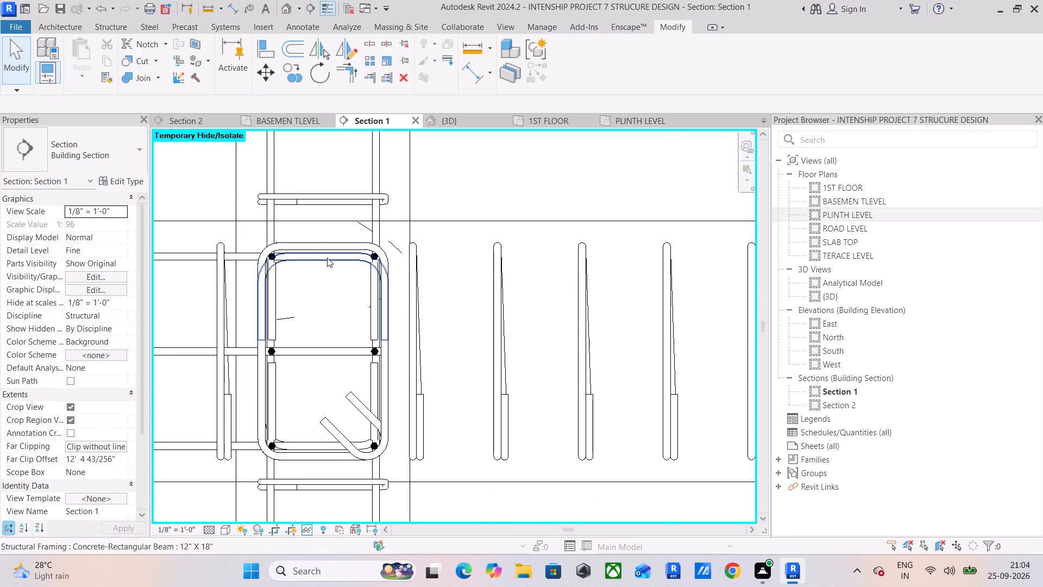
left_click(327, 258)
scroll(359, 305, "down", 8)
middle_click_drag(361, 307, 219, 316)
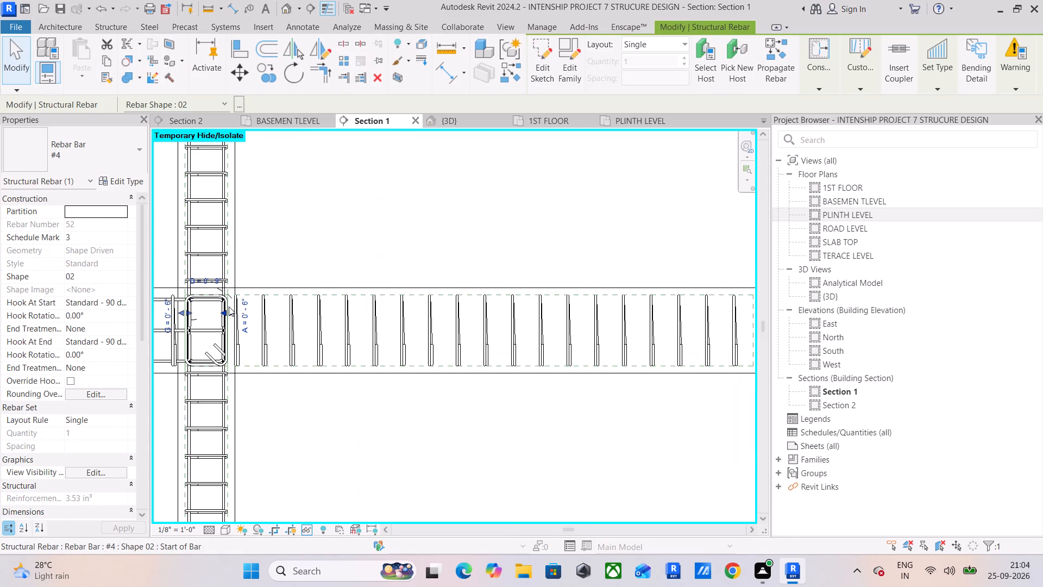
left_click_drag(231, 310, 579, 347)
middle_click_drag(579, 347, 332, 353)
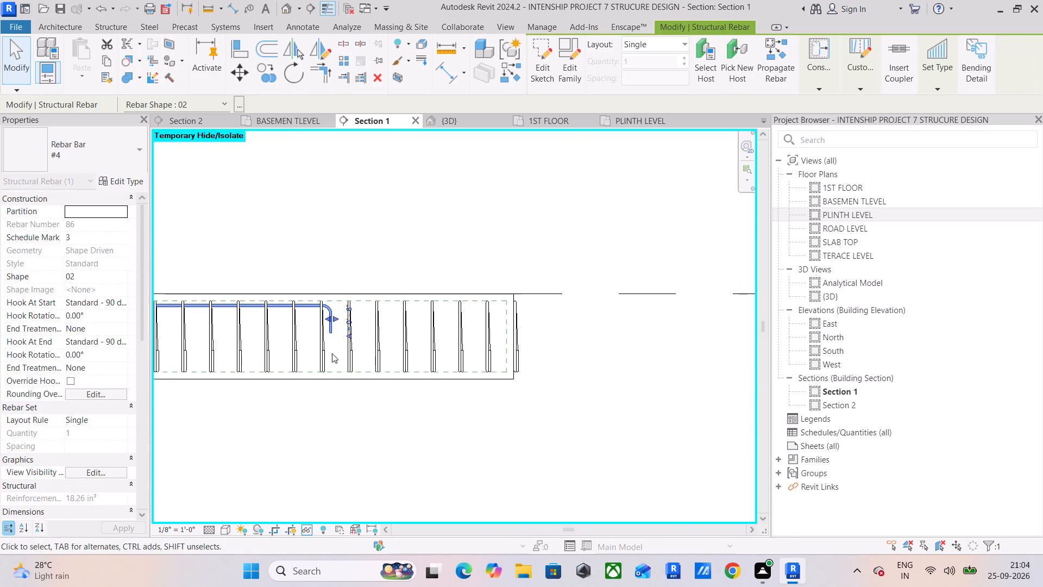
left_click_drag(334, 315, 504, 328)
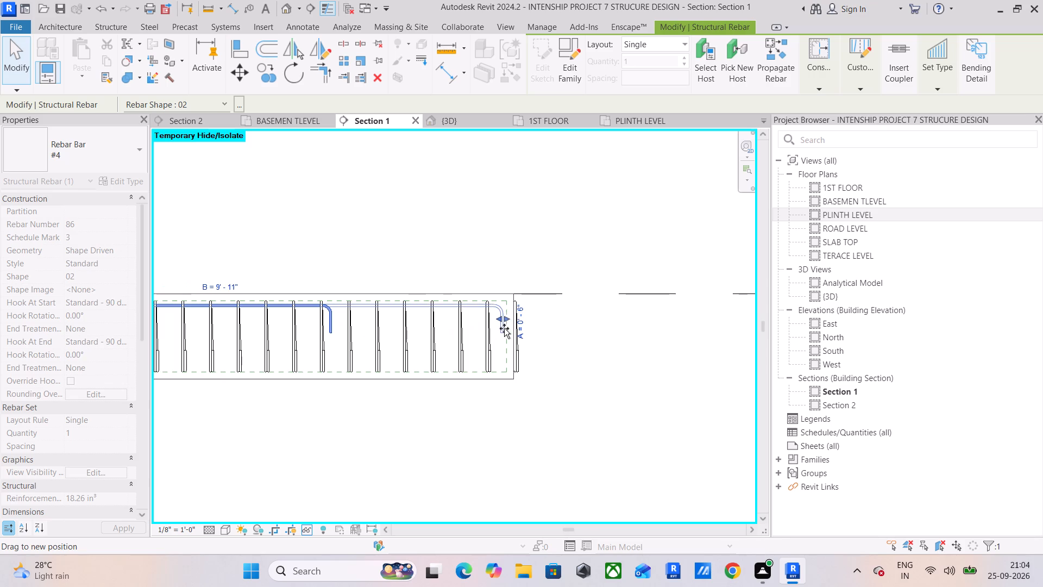
left_click_drag(504, 328, 505, 328)
scroll(505, 328, "up", 14)
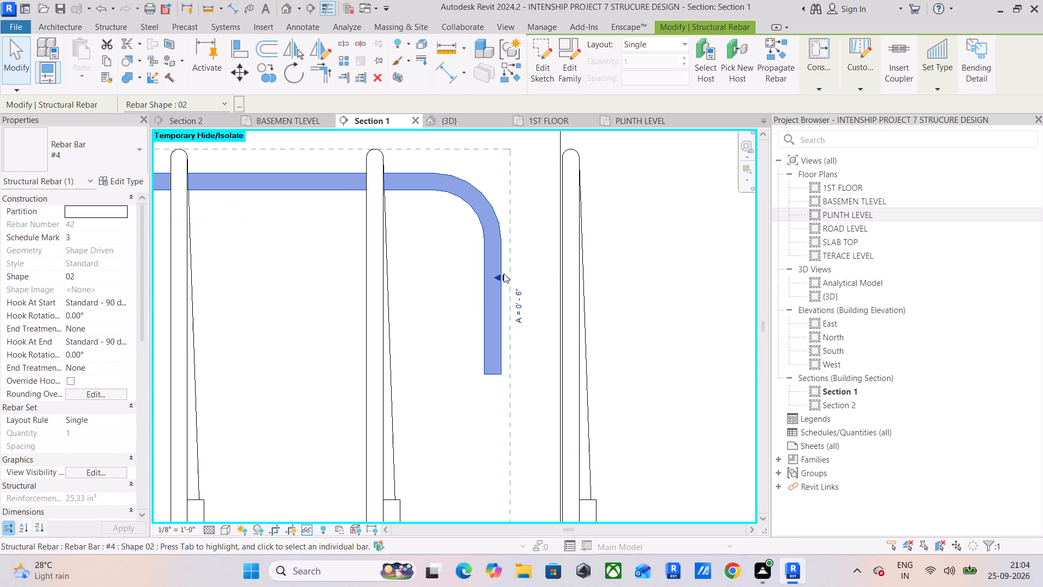
left_click(506, 277)
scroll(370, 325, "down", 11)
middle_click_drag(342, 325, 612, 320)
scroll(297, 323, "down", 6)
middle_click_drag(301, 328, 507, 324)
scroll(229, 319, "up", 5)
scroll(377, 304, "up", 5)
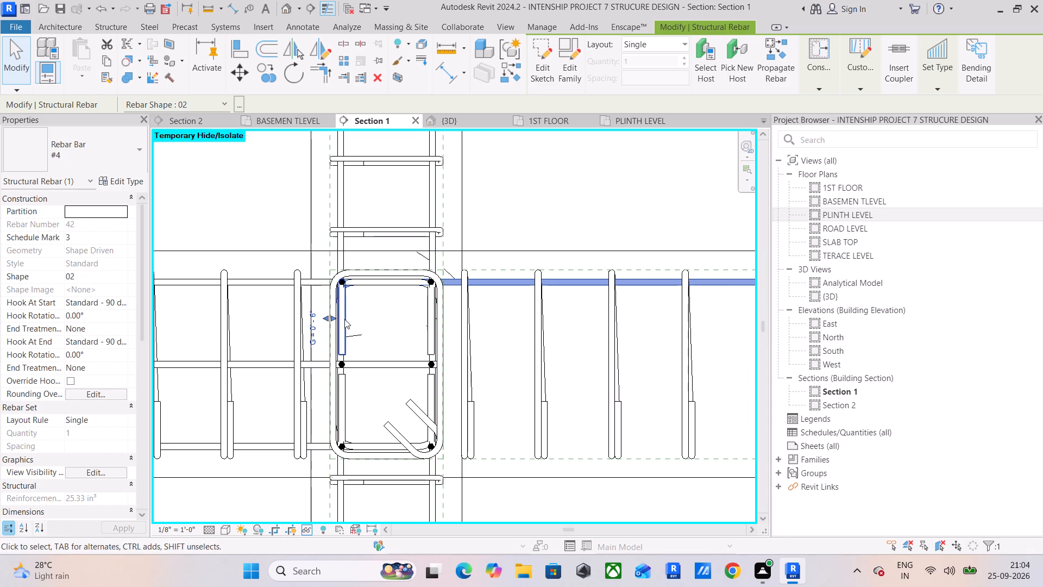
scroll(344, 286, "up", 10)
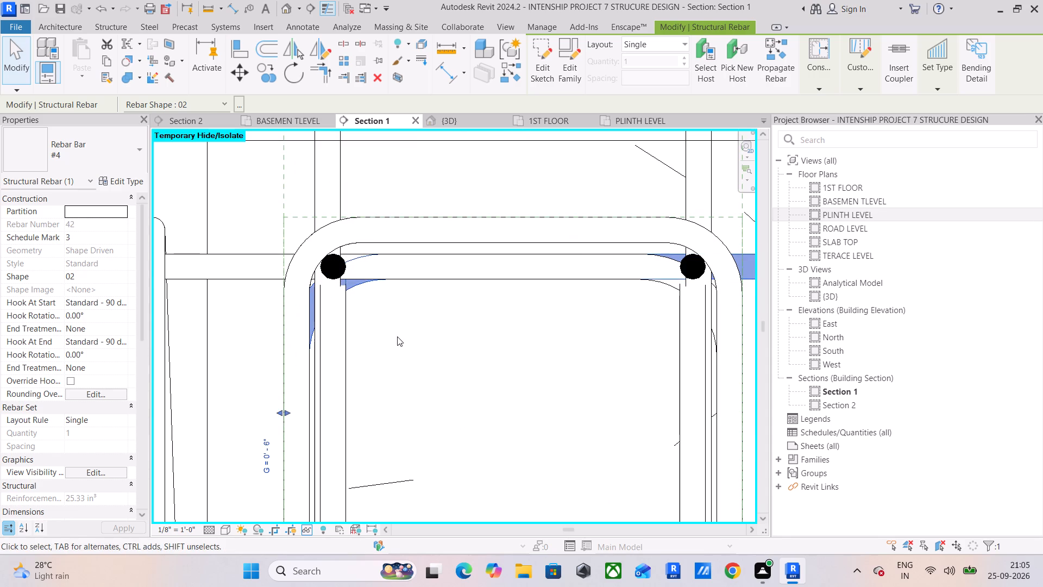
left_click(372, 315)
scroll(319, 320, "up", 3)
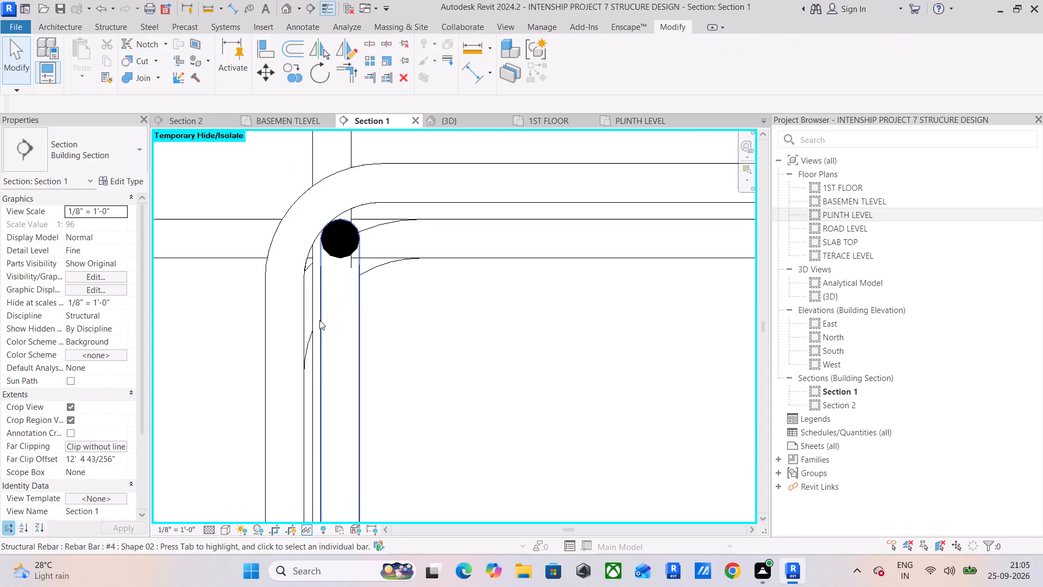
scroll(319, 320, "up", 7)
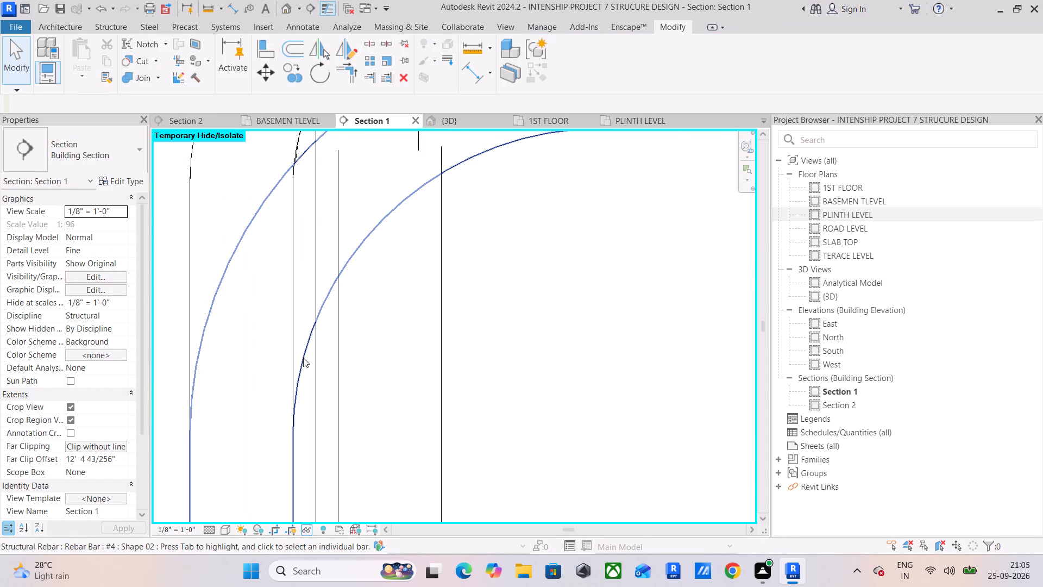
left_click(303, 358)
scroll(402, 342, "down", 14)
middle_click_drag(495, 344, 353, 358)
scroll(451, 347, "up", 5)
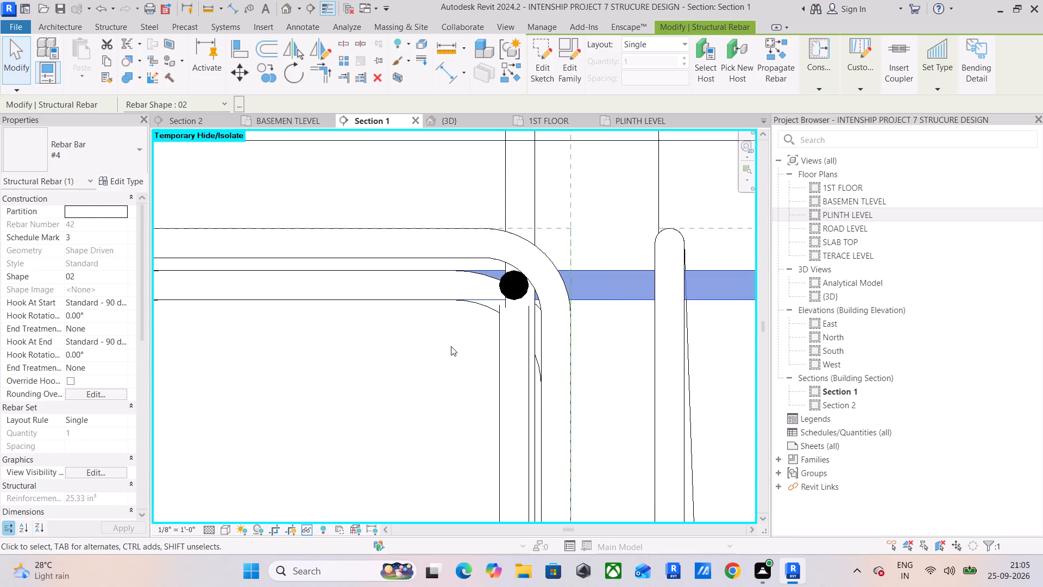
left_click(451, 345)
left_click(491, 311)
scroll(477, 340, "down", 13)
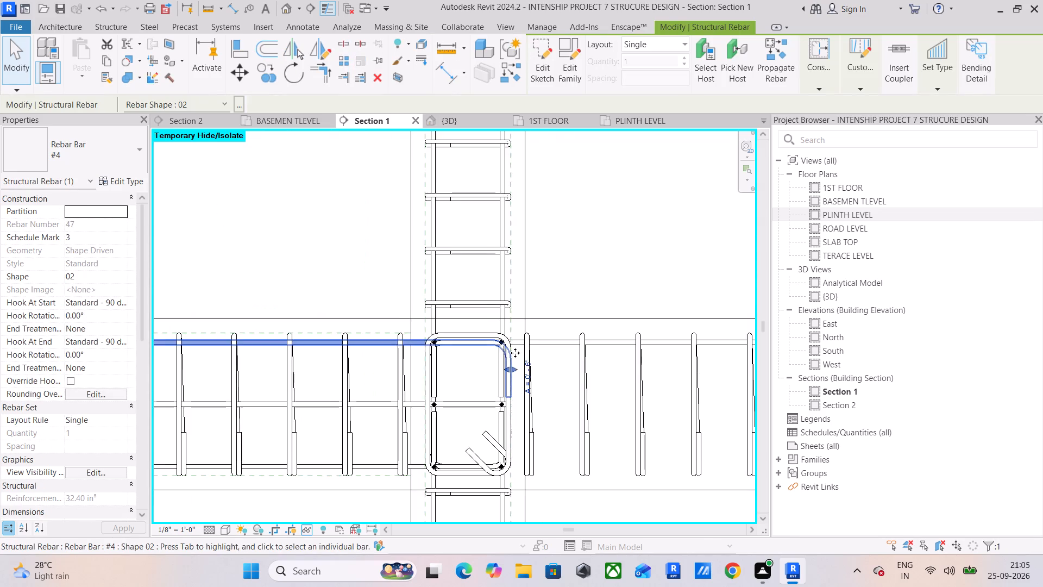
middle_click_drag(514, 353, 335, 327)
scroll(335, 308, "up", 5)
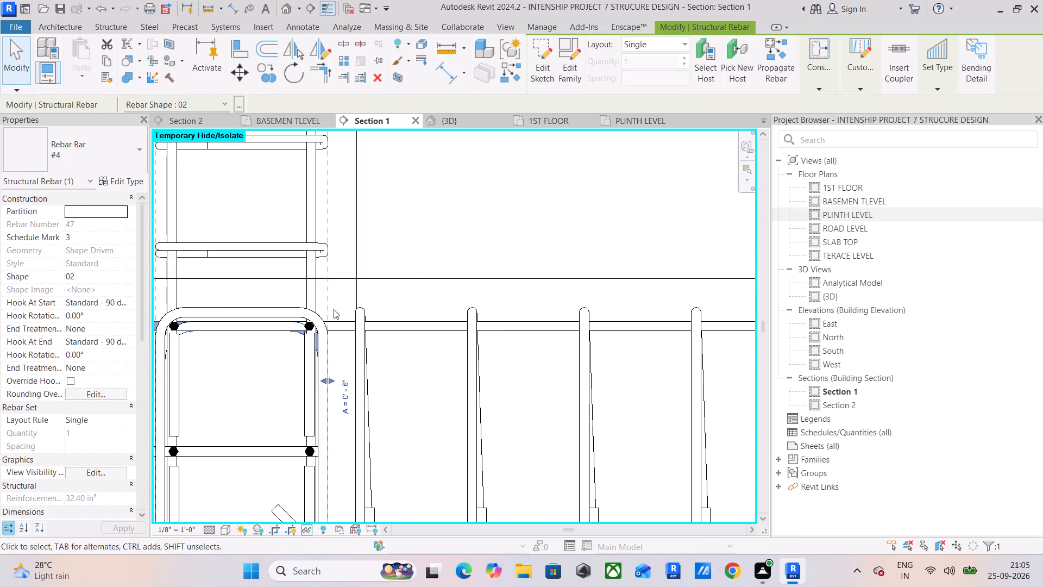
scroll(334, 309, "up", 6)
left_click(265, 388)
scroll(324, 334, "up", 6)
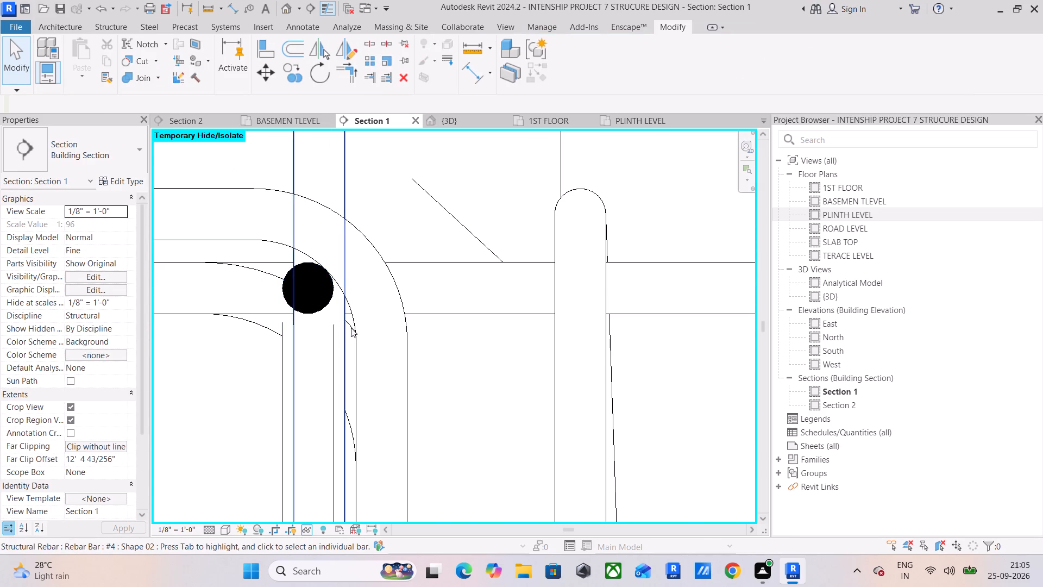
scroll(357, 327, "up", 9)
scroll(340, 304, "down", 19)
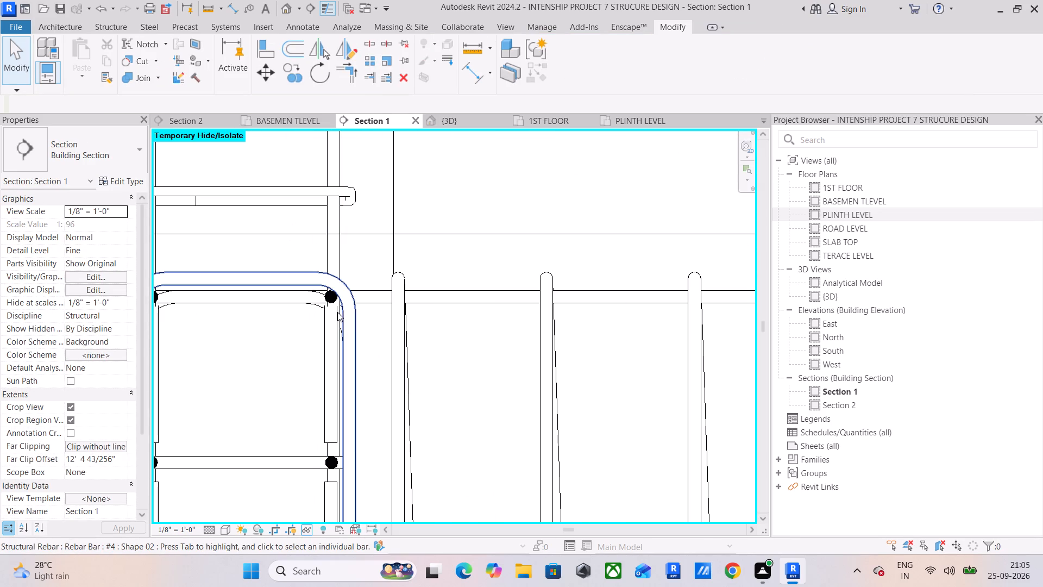
Pull the column-side hook of the extended top bar inward so it clears the second overlapping bar at the joint.
middle_click_drag(253, 313, 468, 300)
scroll(356, 311, "up", 5)
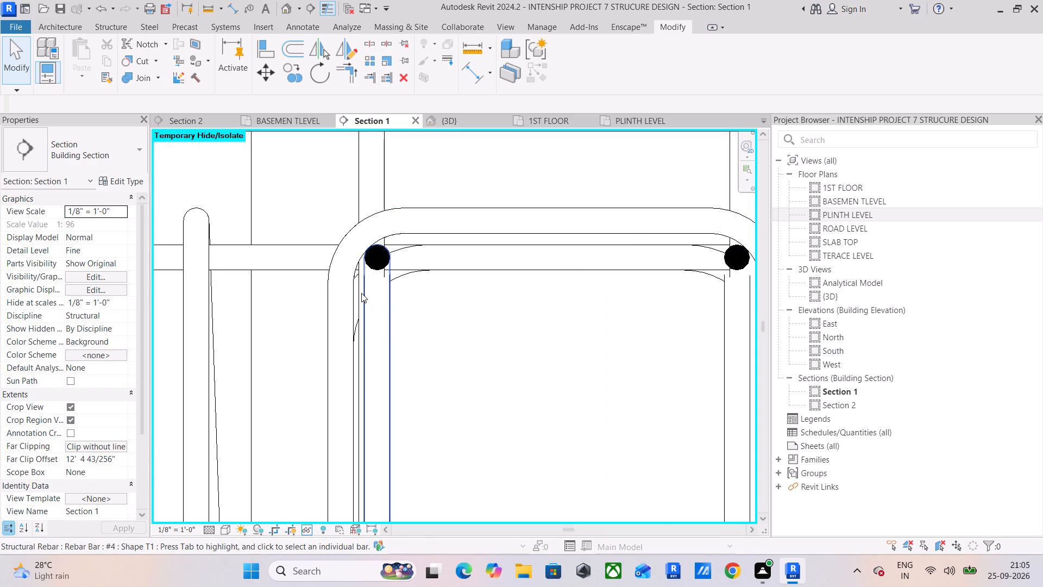
left_click(398, 279)
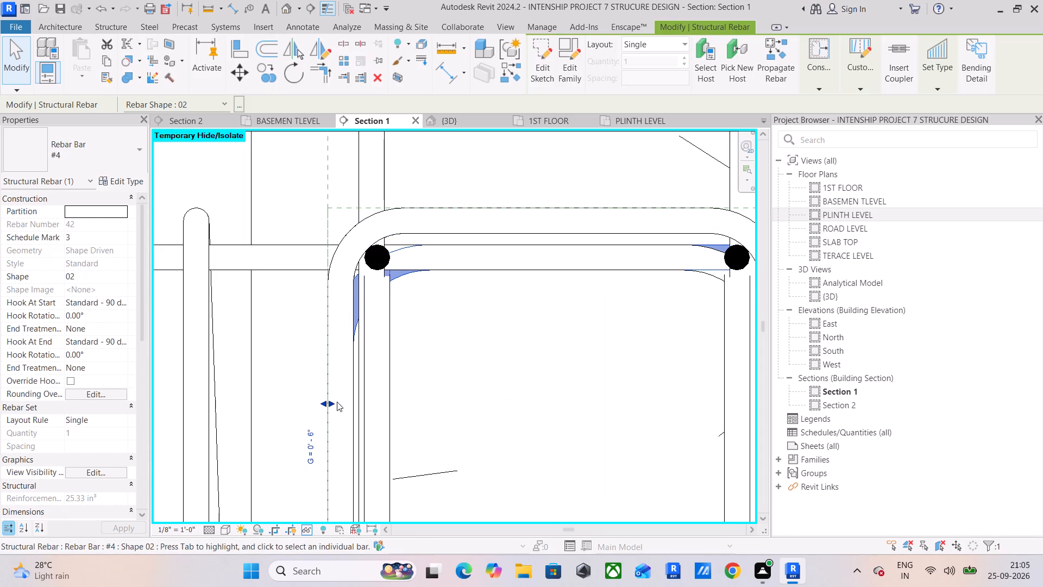
left_click_drag(329, 403, 459, 422)
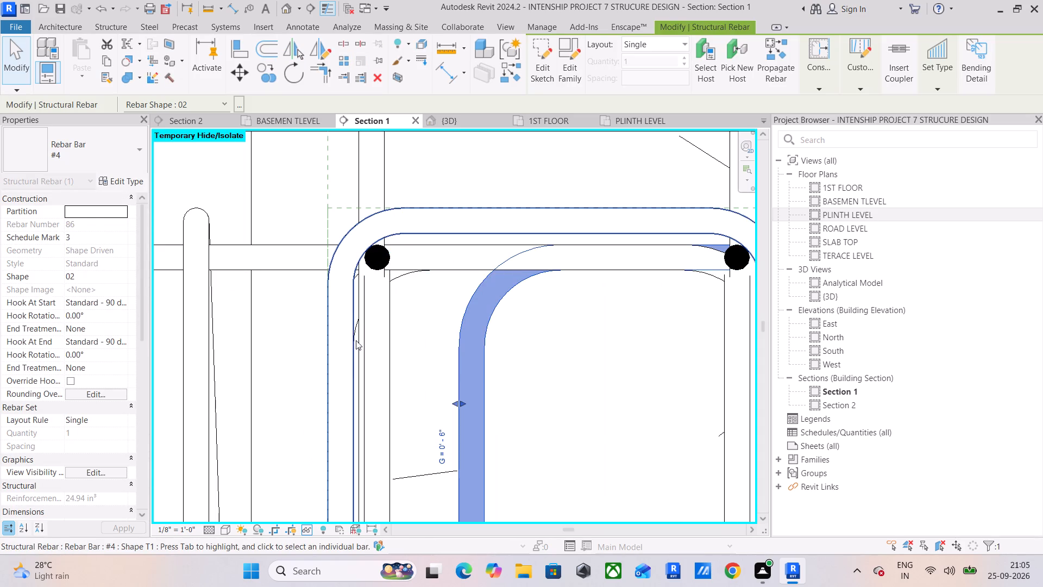
Extend the second short top #4 Shape 02 bar from the joint to the cantilever's free end, matching the first top bar.
scroll(354, 321, "up", 6)
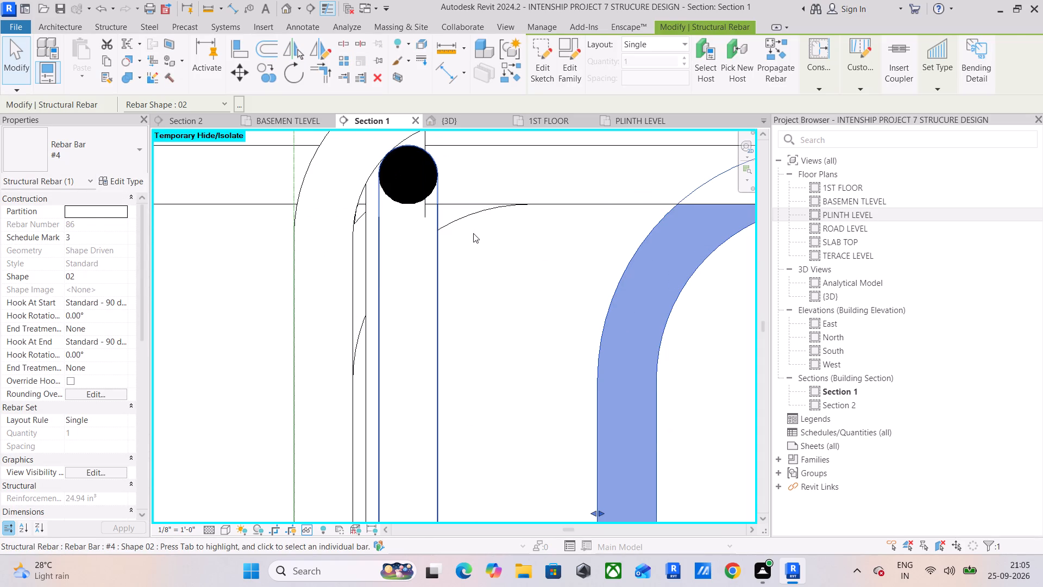
left_click(458, 222)
scroll(476, 277, "down", 11)
scroll(570, 315, "down", 5)
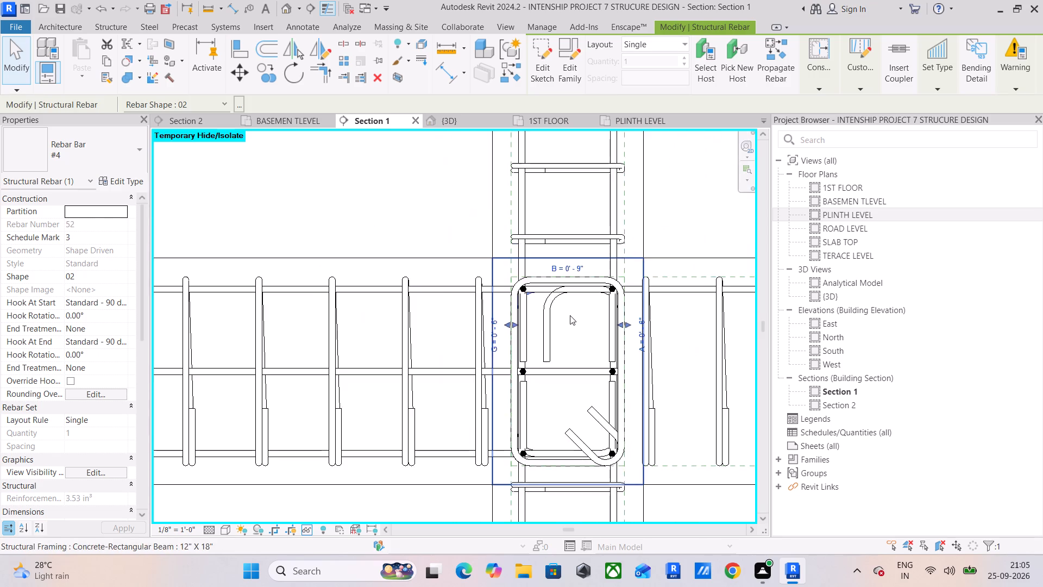
middle_click_drag(570, 315, 294, 322)
scroll(353, 321, "up", 6)
scroll(353, 339, "down", 12)
middle_click_drag(448, 342, 298, 316)
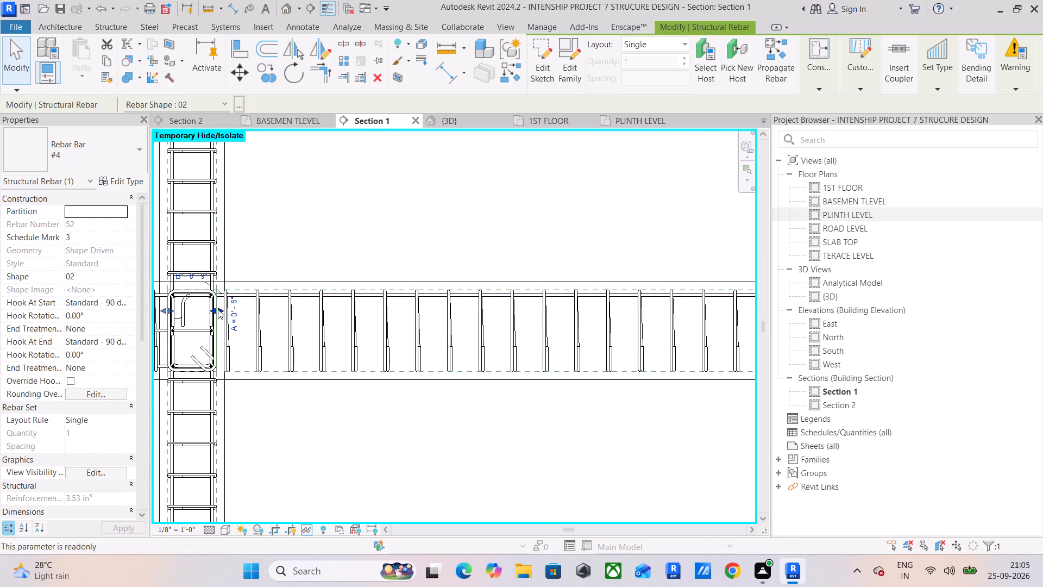
left_click_drag(218, 309, 620, 329)
middle_click_drag(620, 329, 286, 337)
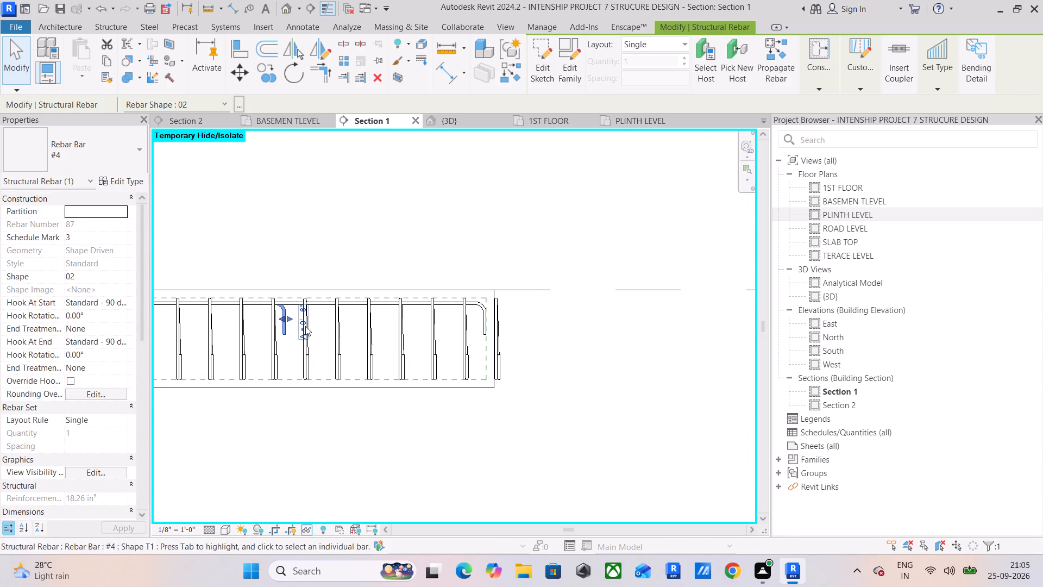
left_click_drag(291, 316, 485, 330)
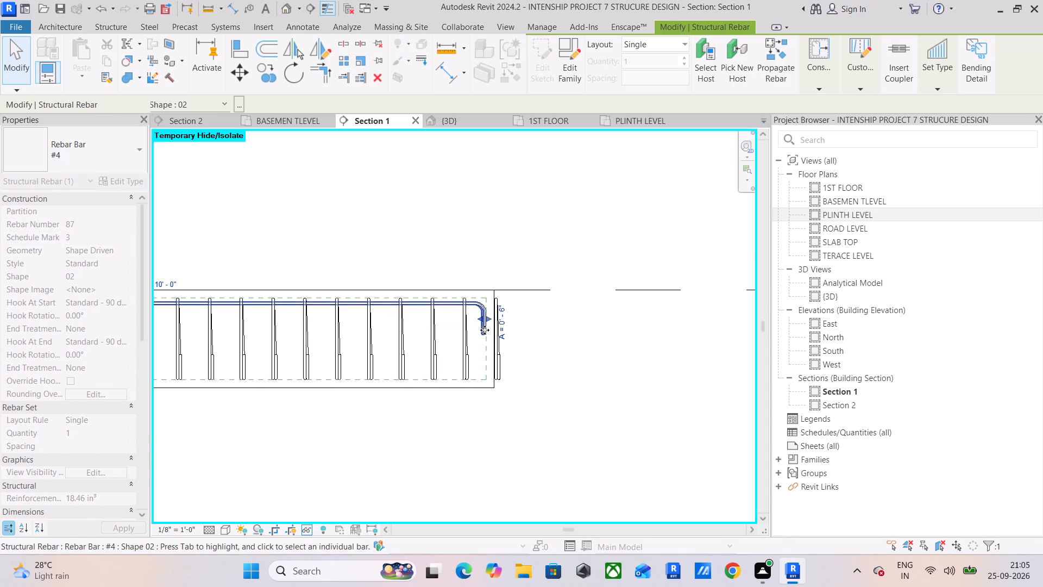
scroll(485, 329, "up", 16)
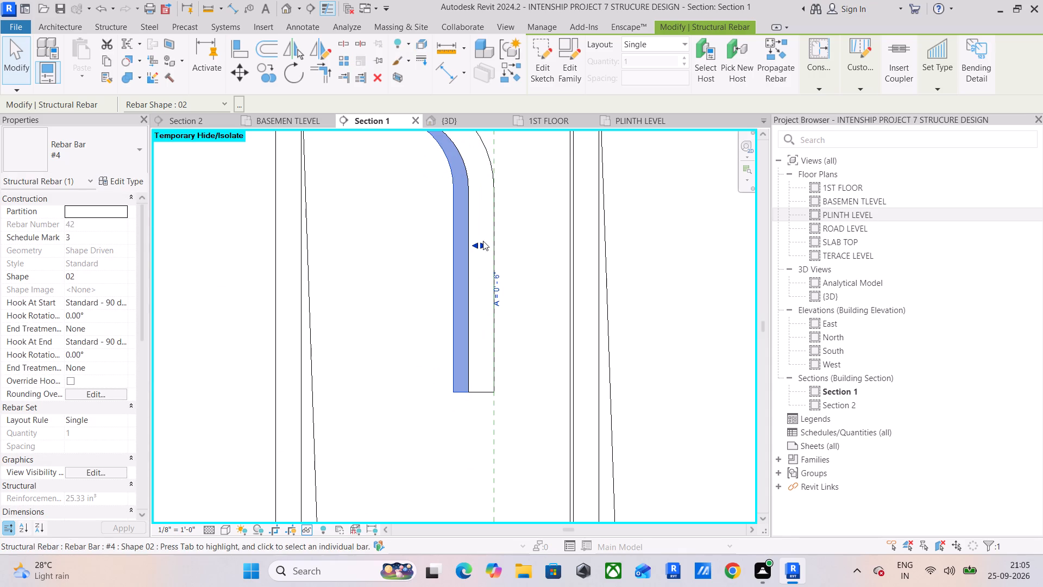
left_click_drag(483, 241, 491, 241)
Move the first top bar's column-side hook back out to the cover line at the far side of the interior joint.
scroll(507, 288, "down", 13)
middle_click_drag(387, 278, 419, 284)
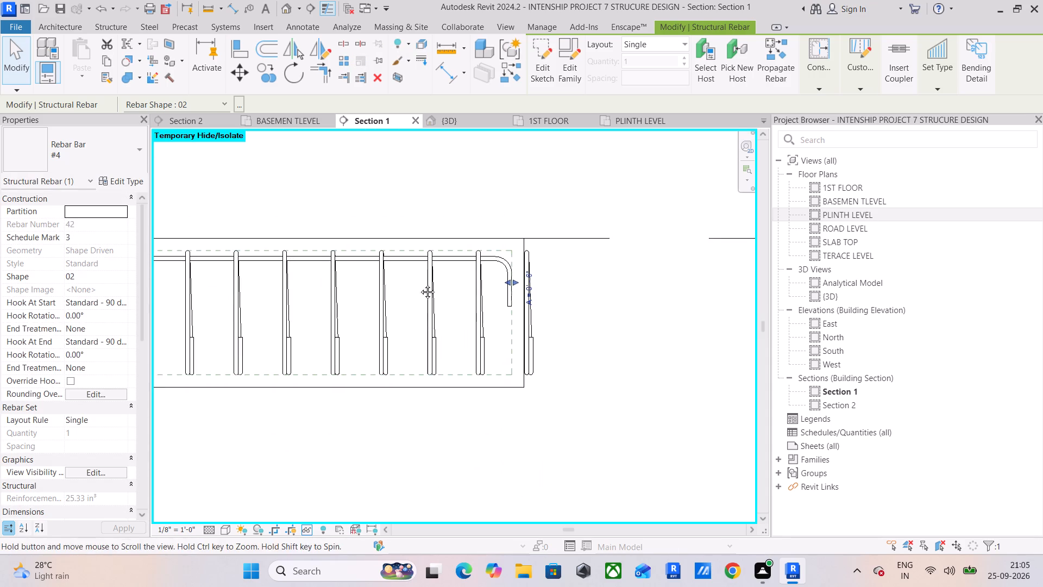
middle_click_drag(419, 284, 660, 284)
middle_click_drag(203, 286, 523, 298)
middle_click_drag(203, 300, 493, 309)
scroll(378, 311, "up", 5)
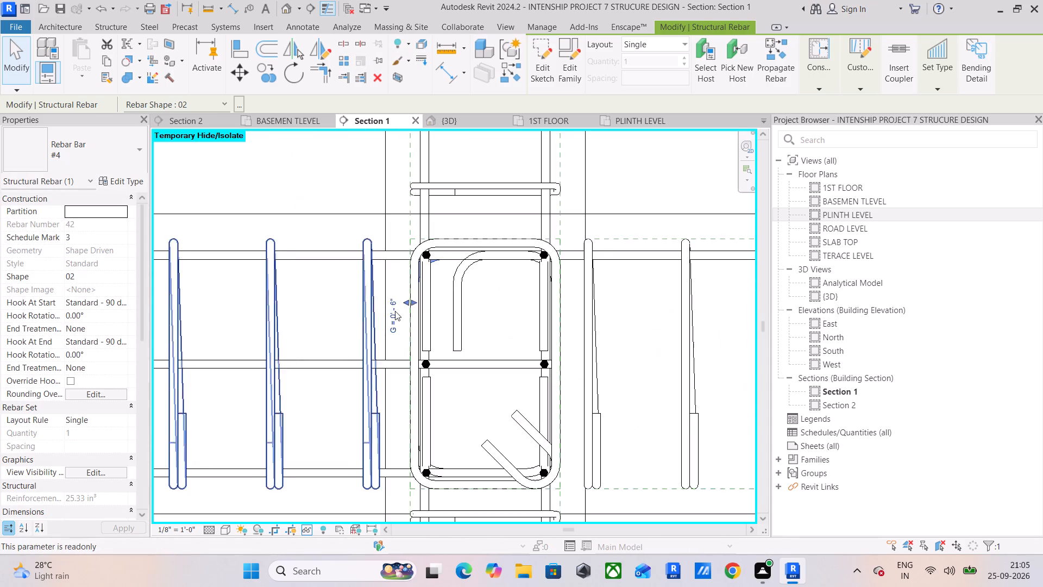
scroll(395, 311, "up", 4)
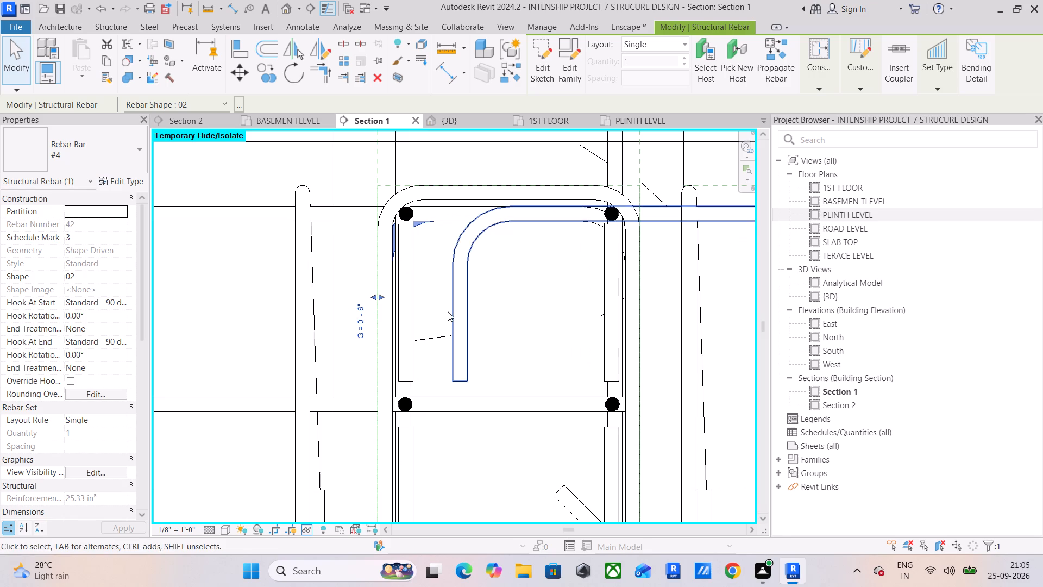
left_click(452, 307)
left_click_drag(449, 298, 388, 304)
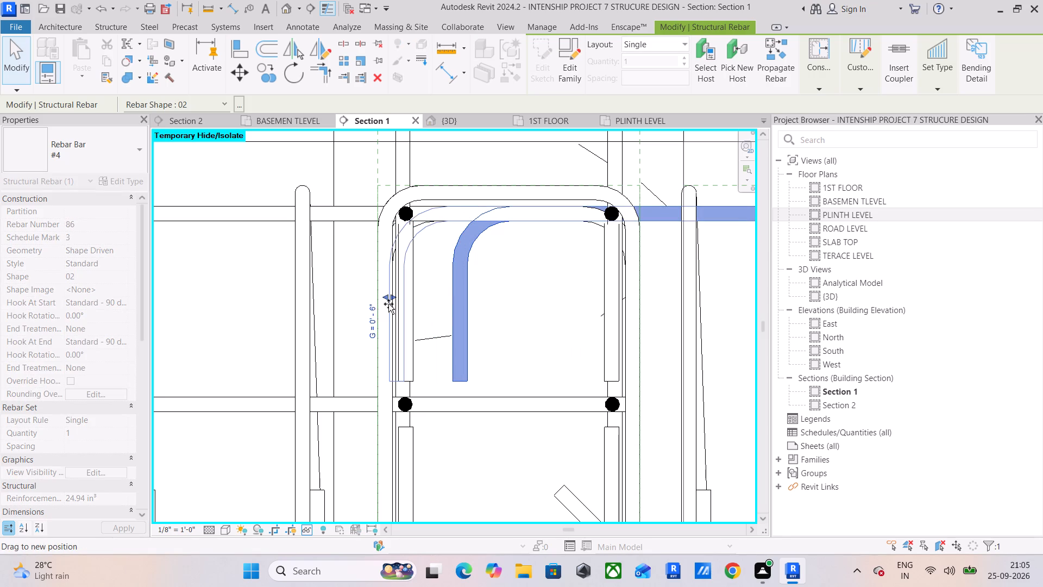
left_click_drag(388, 304, 381, 309)
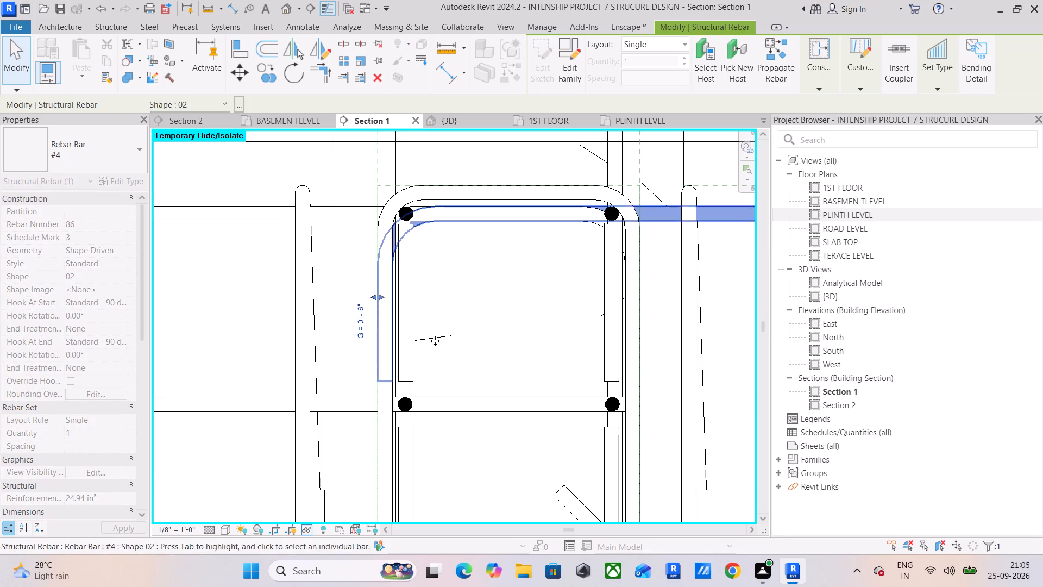
left_click(499, 302)
Extend the first short bottom #4 Shape 02 bar from the interior joint to the cover line at the cantilever beam's free end.
scroll(499, 302, "down", 6)
middle_click_drag(523, 319, 409, 263)
scroll(361, 383, "up", 5)
left_click(350, 351)
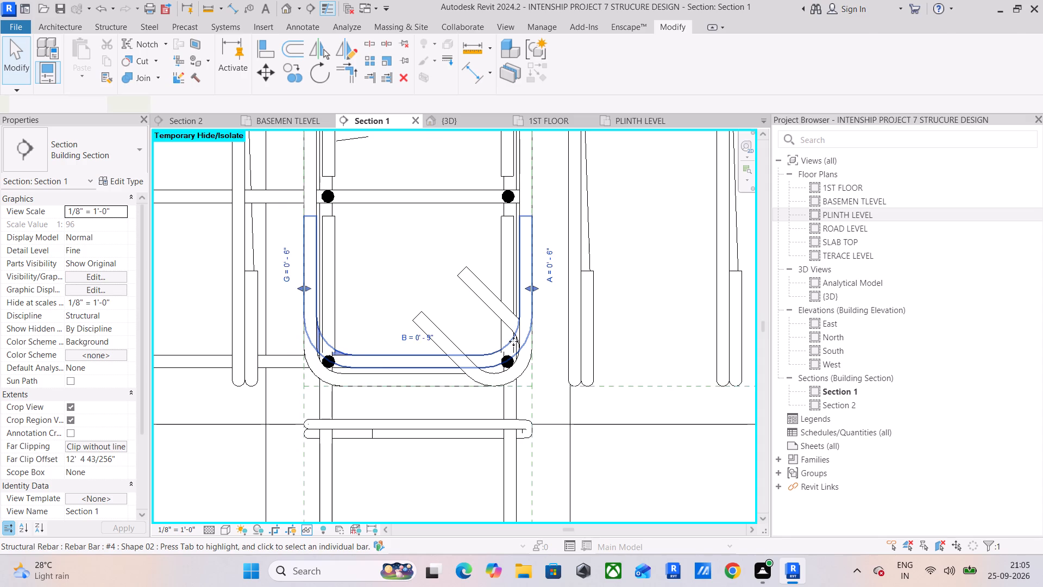
scroll(534, 320, "down", 5)
middle_click_drag(569, 316, 332, 334)
scroll(332, 334, "down", 6)
middle_click_drag(467, 343, 368, 334)
left_click_drag(223, 319, 646, 312)
middle_click_drag(646, 312, 335, 318)
left_click_drag(339, 325, 507, 327)
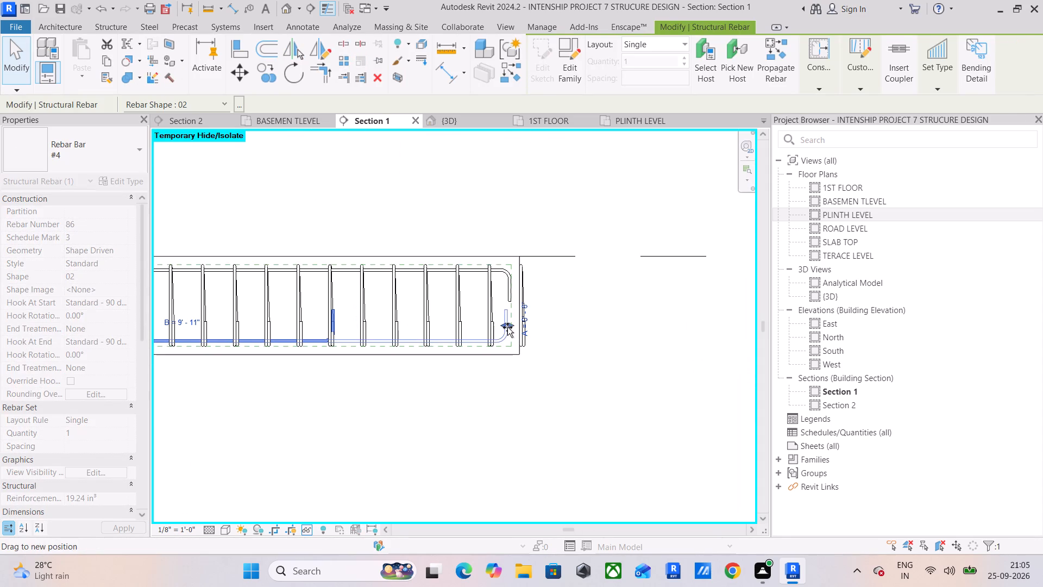
left_click_drag(507, 327, 512, 329)
scroll(526, 325, "up", 11)
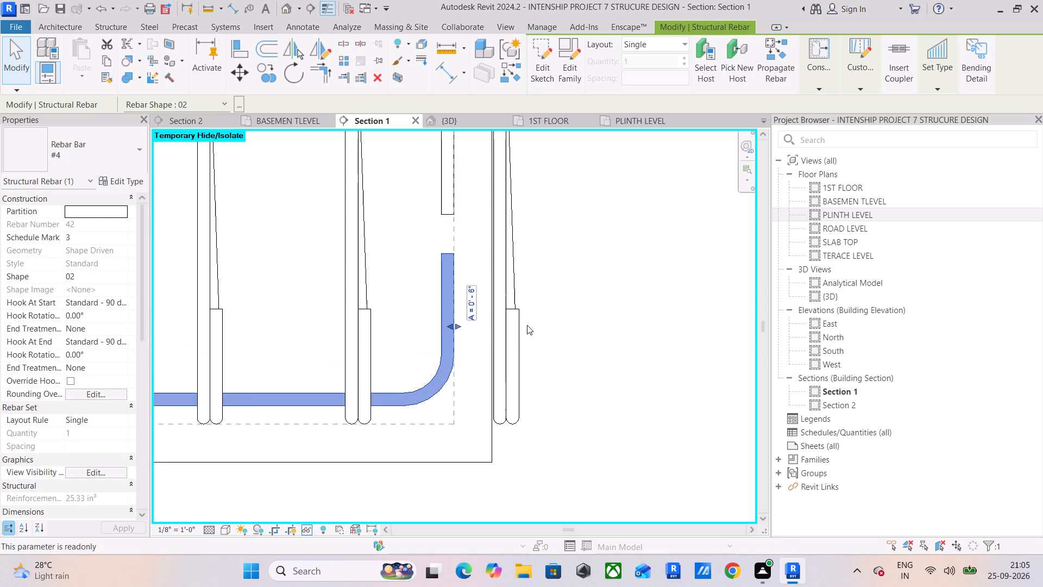
Pull the column-side hook of the extended bottom bar inward so it clears the second overlapping bottom bar.
scroll(441, 349, "down", 13)
middle_click_drag(427, 352, 631, 328)
scroll(475, 339, "down", 5)
middle_click_drag(449, 341, 511, 334)
scroll(388, 322, "up", 20)
scroll(388, 322, "up", 3)
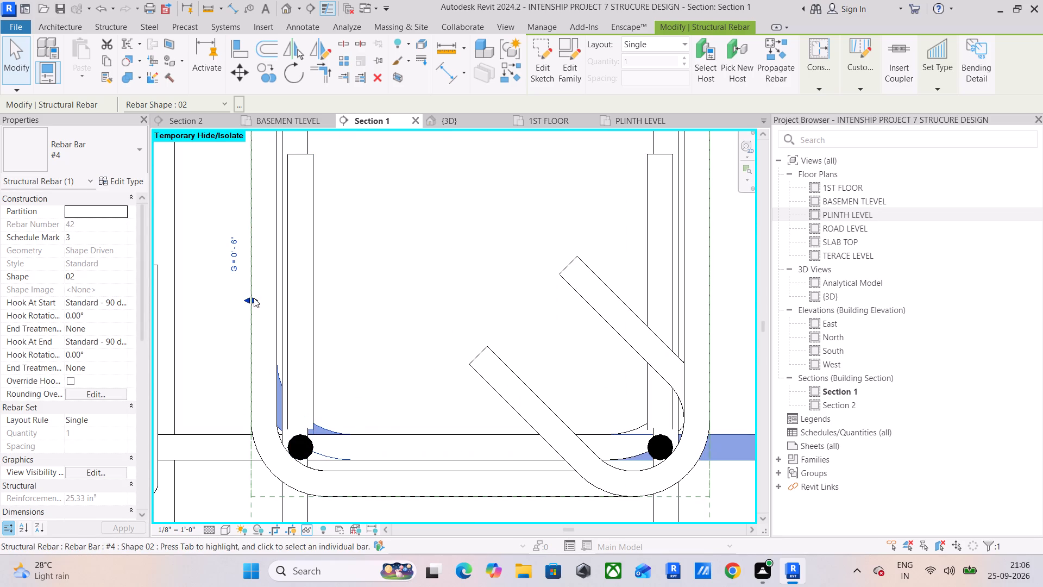
left_click_drag(253, 298, 325, 299)
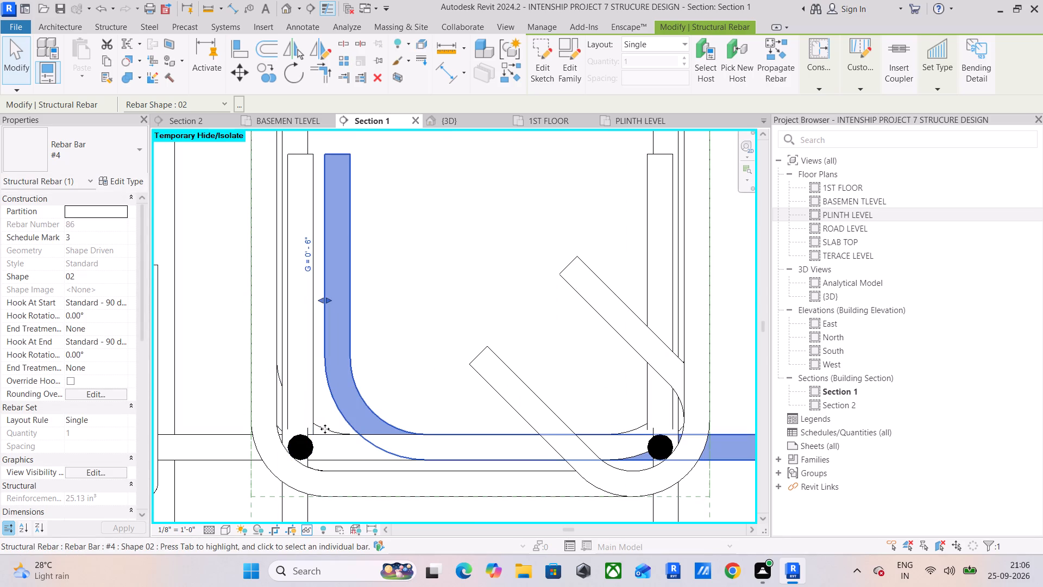
Extend the second short bottom #4 Shape 02 bar from the interior joint to the cantilever's free-end cover line, about 10'-0" long.
scroll(321, 429, "up", 5)
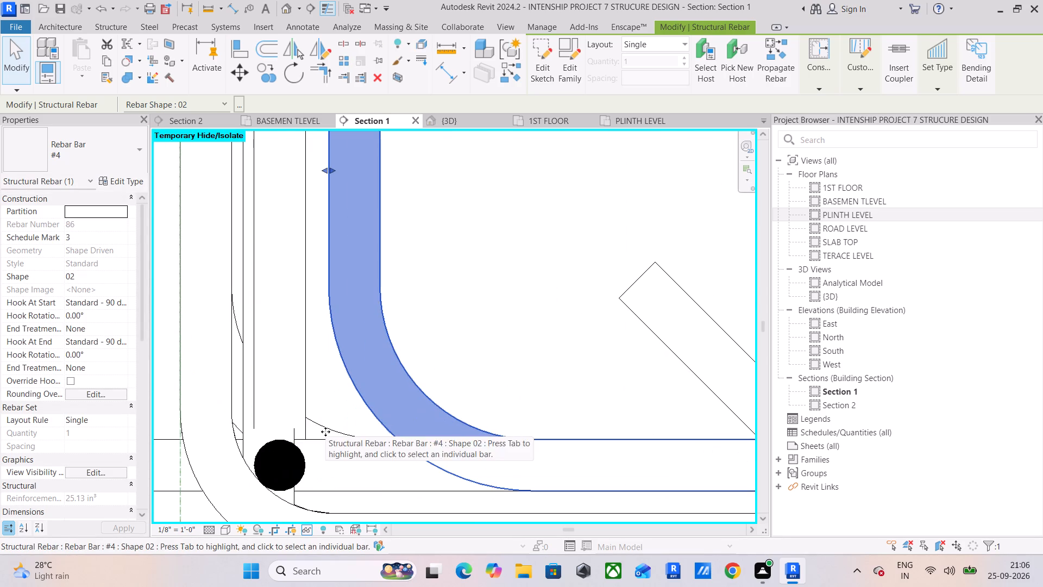
left_click(317, 425)
scroll(391, 384, "down", 14)
scroll(508, 357, "down", 1)
middle_click_drag(519, 359, 263, 361)
scroll(263, 361, "up", 1)
scroll(265, 359, "down", 8)
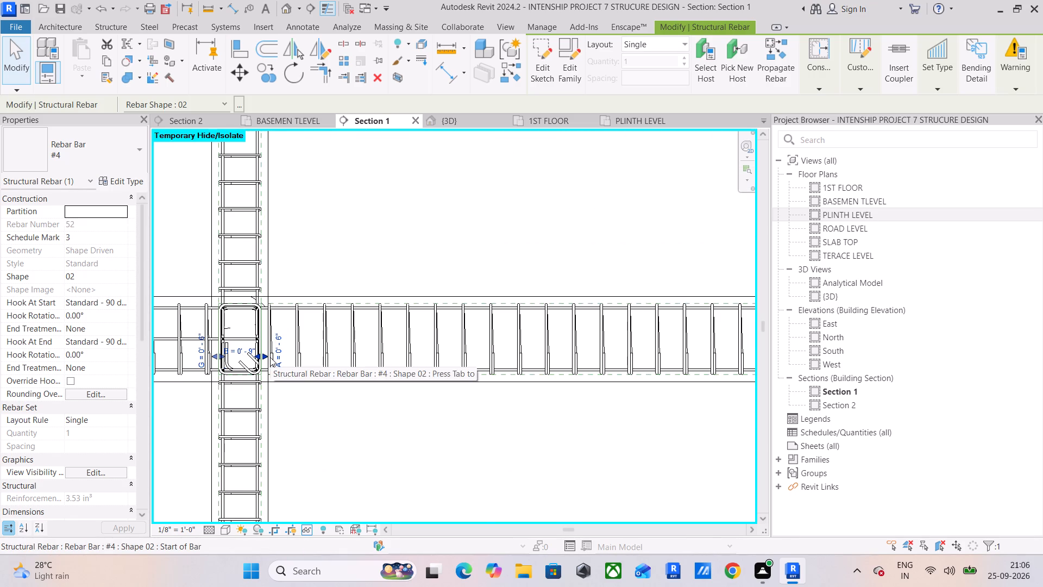
scroll(279, 358, "down", 1)
left_click_drag(267, 354, 620, 361)
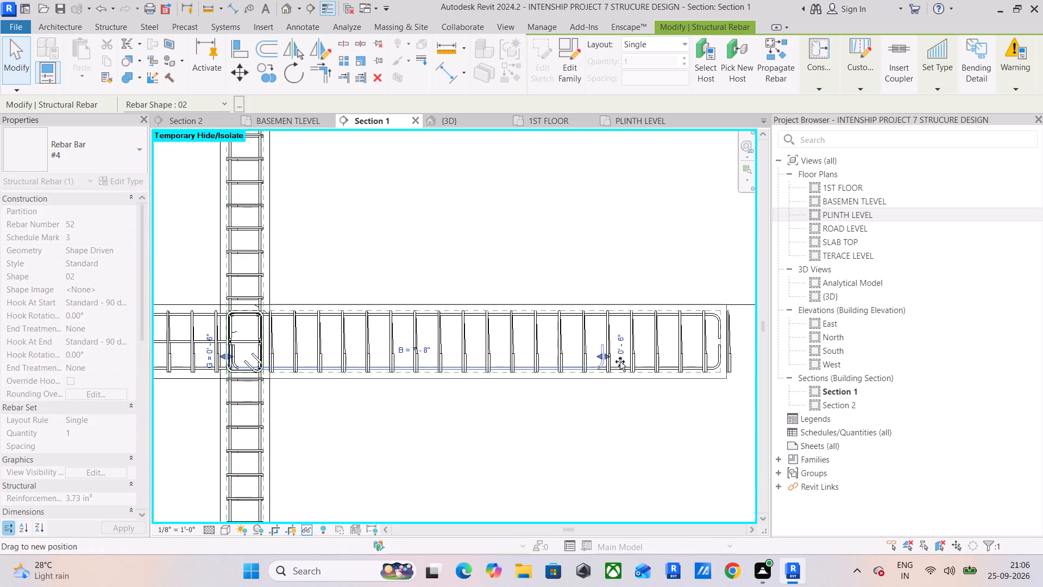
left_click_drag(620, 361, 706, 371)
middle_click_drag(656, 365, 312, 377)
scroll(386, 376, "up", 6)
scroll(310, 357, "up", 2)
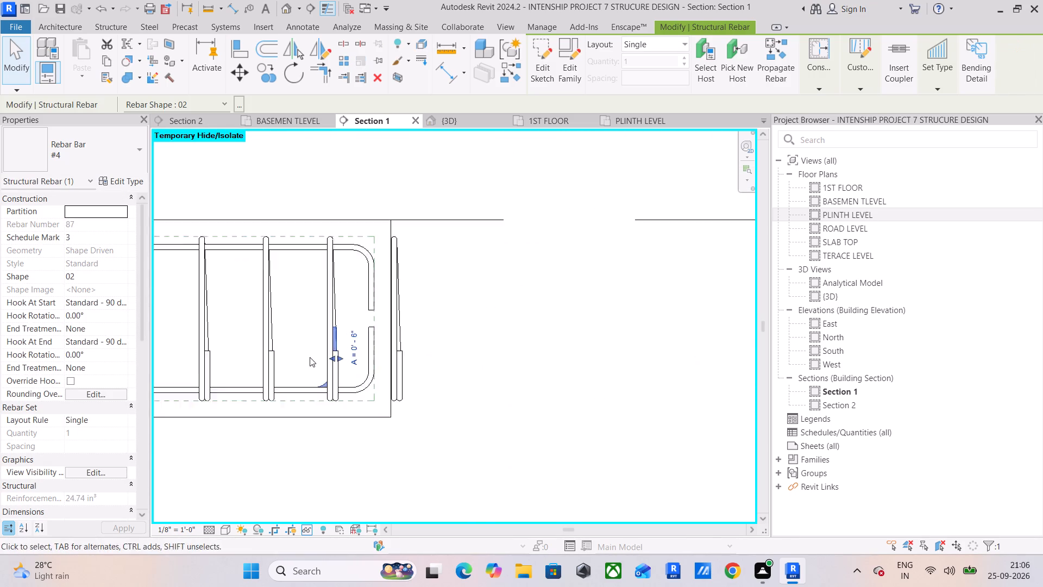
scroll(310, 357, "up", 3)
scroll(378, 363, "up", 4)
left_click_drag(341, 357, 411, 367)
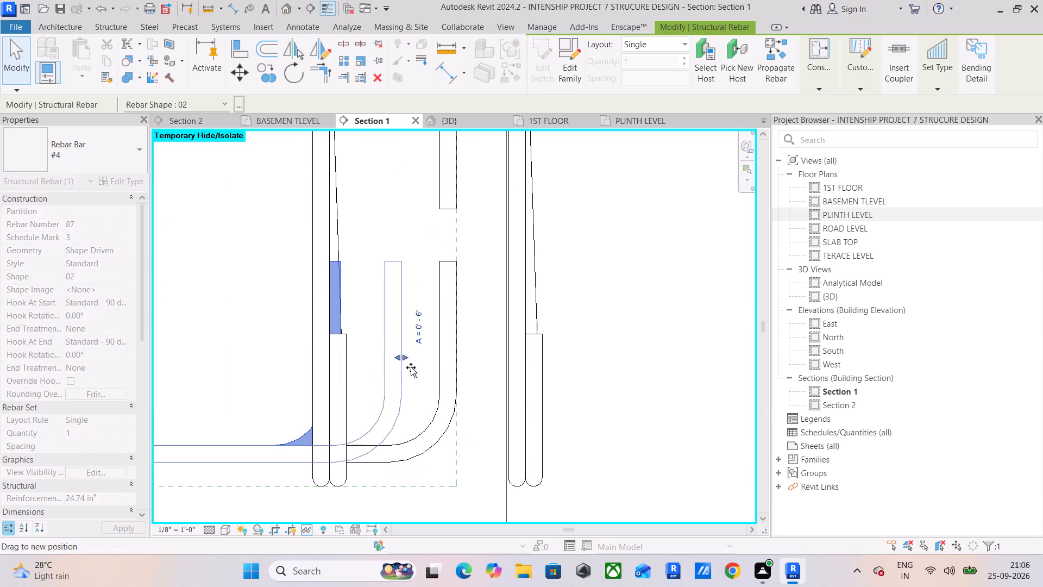
left_click_drag(411, 367, 457, 371)
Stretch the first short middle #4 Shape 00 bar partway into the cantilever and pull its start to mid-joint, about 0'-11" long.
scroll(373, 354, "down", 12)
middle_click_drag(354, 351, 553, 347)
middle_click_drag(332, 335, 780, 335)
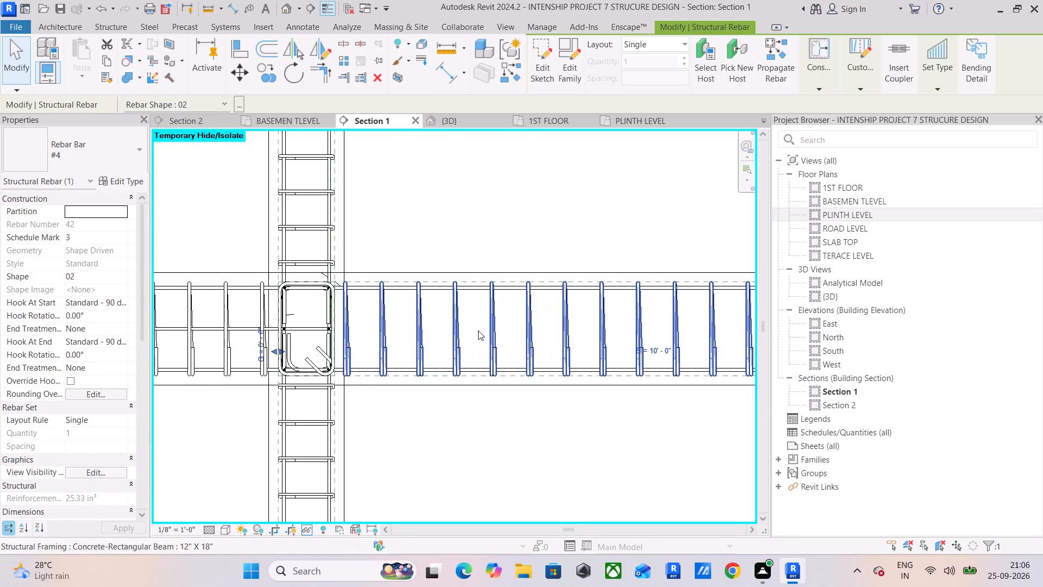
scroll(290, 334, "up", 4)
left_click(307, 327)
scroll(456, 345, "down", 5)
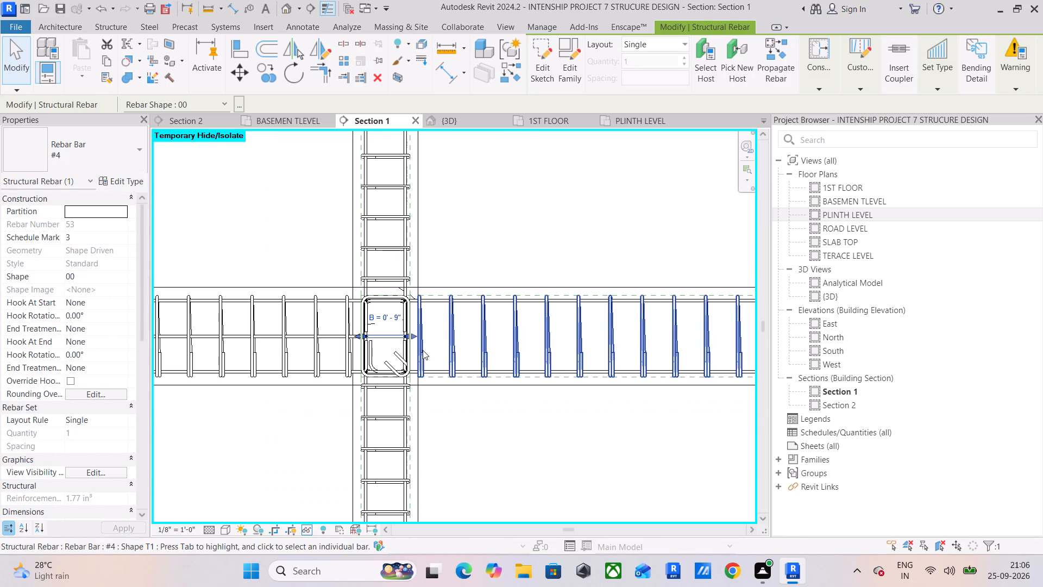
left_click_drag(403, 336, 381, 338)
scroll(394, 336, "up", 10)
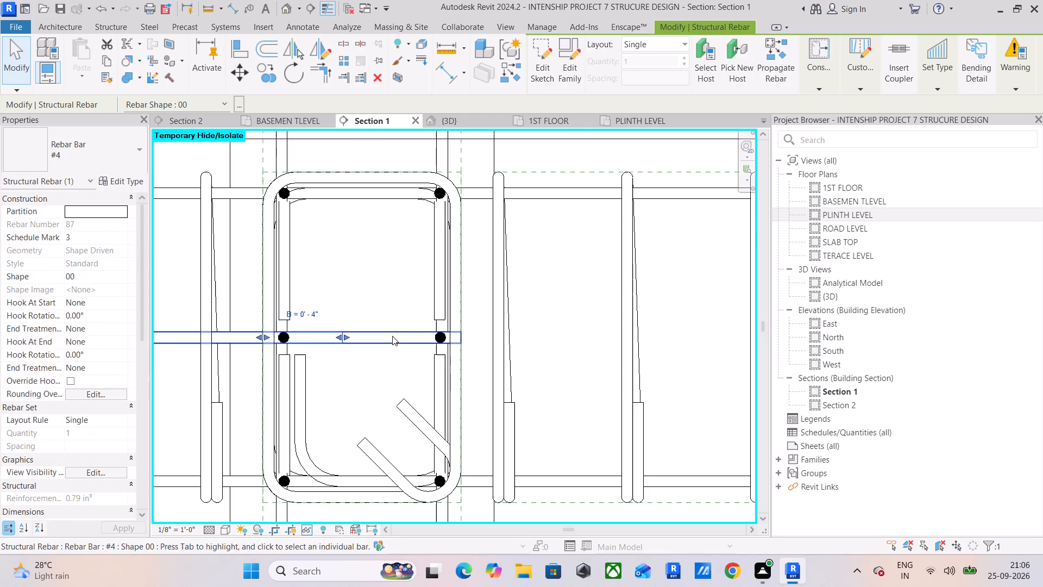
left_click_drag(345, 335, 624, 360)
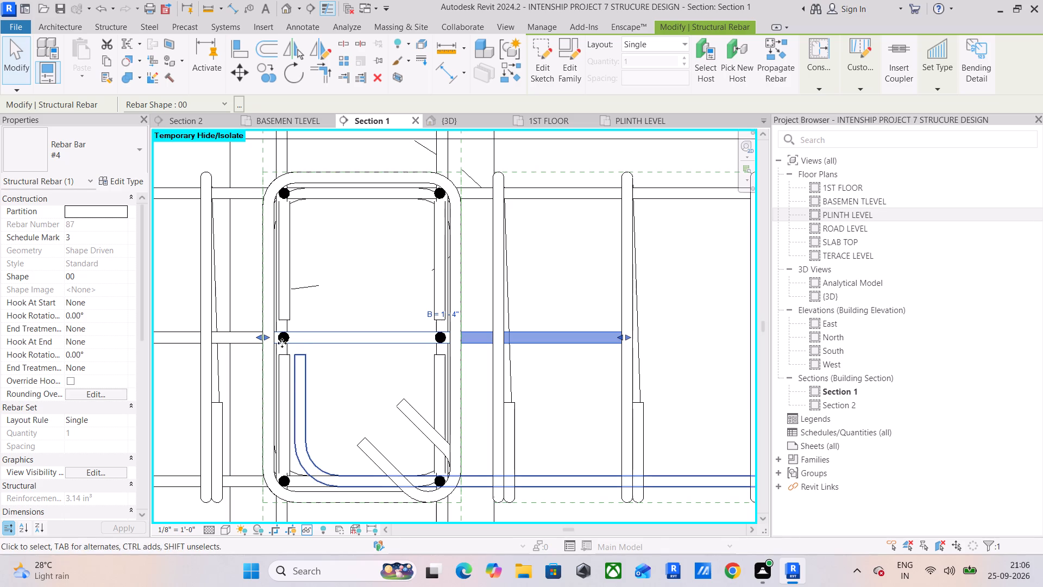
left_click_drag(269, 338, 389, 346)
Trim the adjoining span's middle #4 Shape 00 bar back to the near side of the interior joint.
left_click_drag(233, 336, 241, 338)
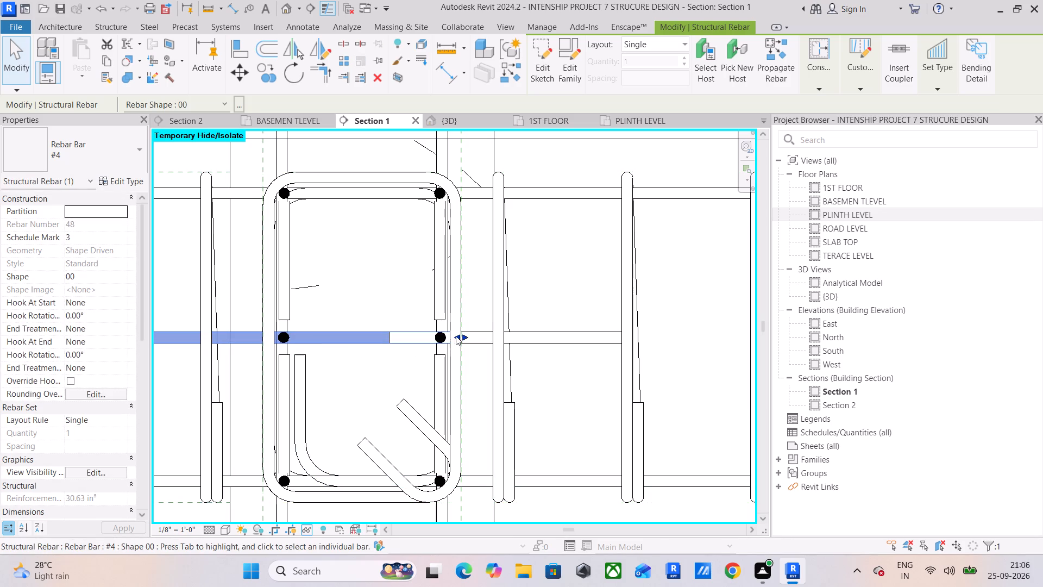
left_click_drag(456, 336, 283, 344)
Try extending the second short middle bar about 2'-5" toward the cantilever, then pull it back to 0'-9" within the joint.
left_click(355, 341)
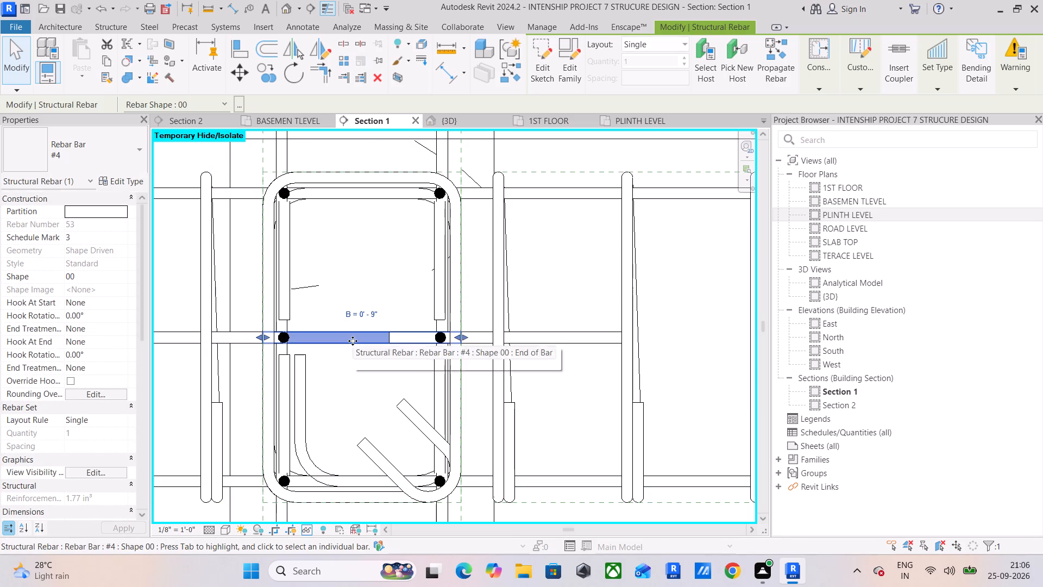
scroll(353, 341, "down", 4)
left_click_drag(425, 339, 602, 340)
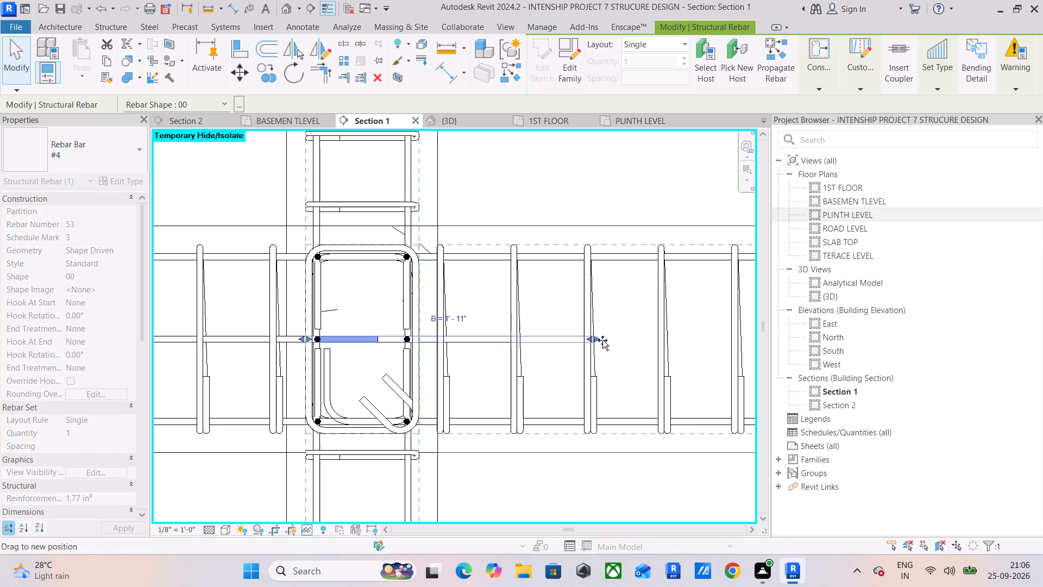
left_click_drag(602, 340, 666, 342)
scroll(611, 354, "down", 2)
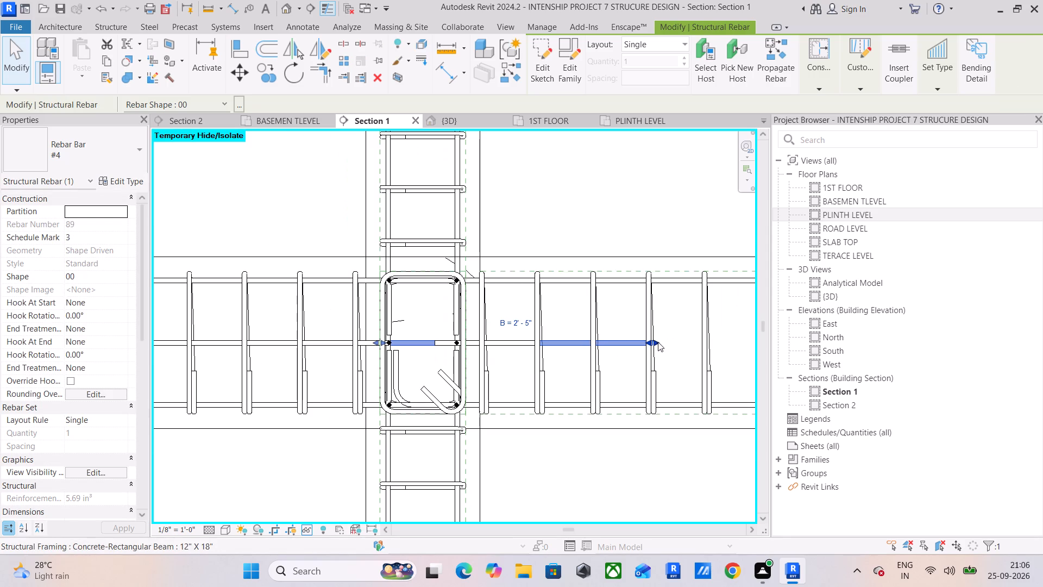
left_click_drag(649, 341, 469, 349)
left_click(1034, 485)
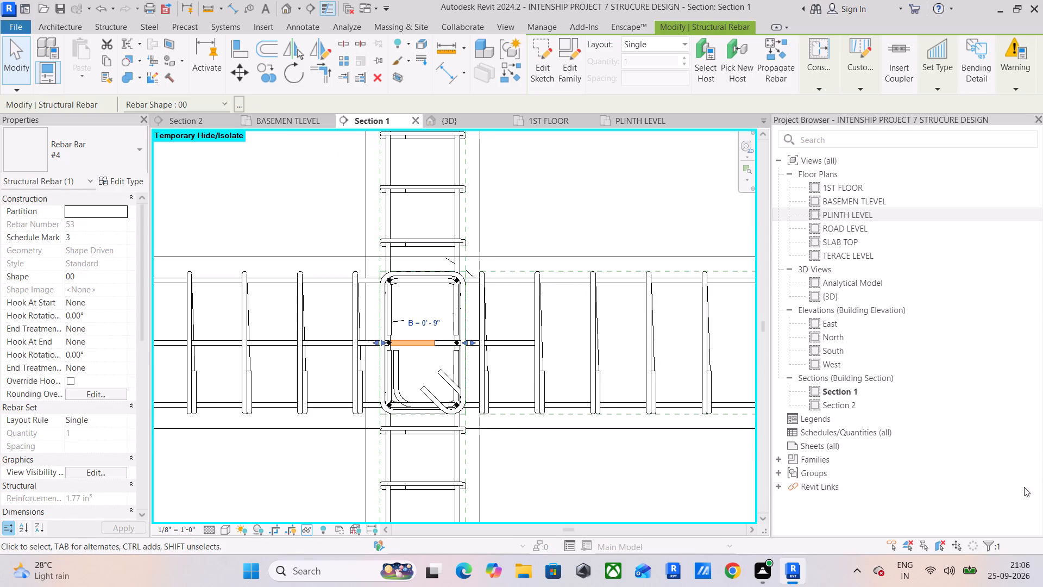
Extend the first short middle #4 Shape 00 bar to the cover line at the cantilever's free end, about 9'-6" long.
scroll(487, 404, "up", 4)
left_click(546, 293)
scroll(546, 293, "down", 6)
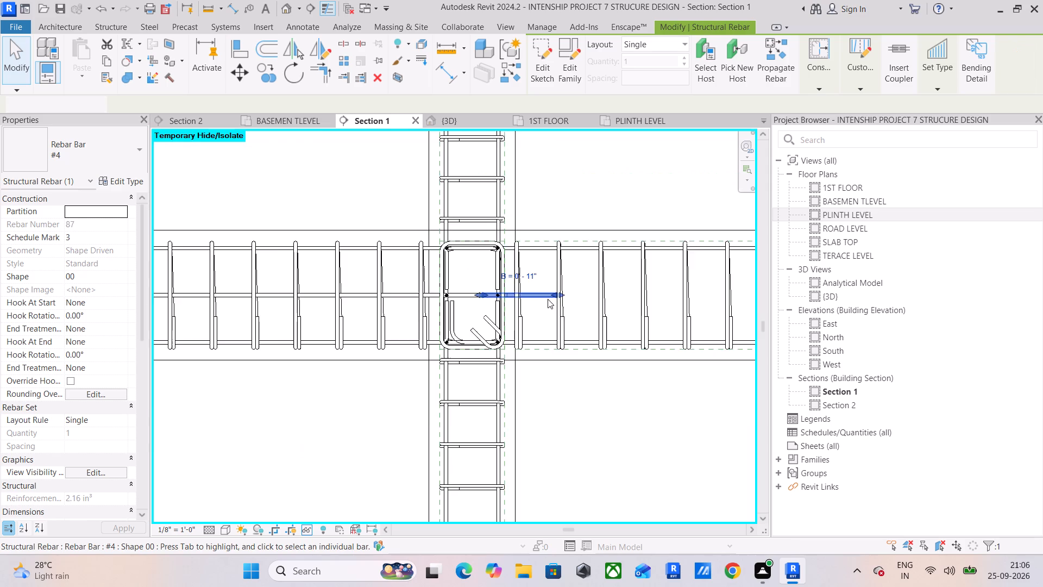
middle_click_drag(533, 319, 161, 321)
scroll(179, 315, "down", 4)
middle_click_drag(236, 337, 443, 388)
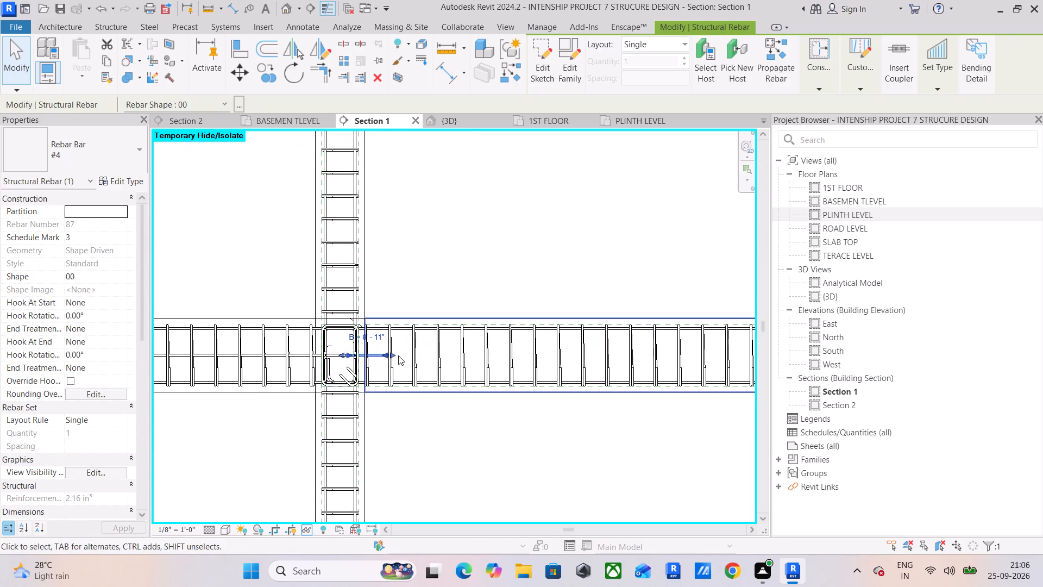
left_click_drag(396, 355, 672, 379)
middle_click_drag(672, 379, 321, 400)
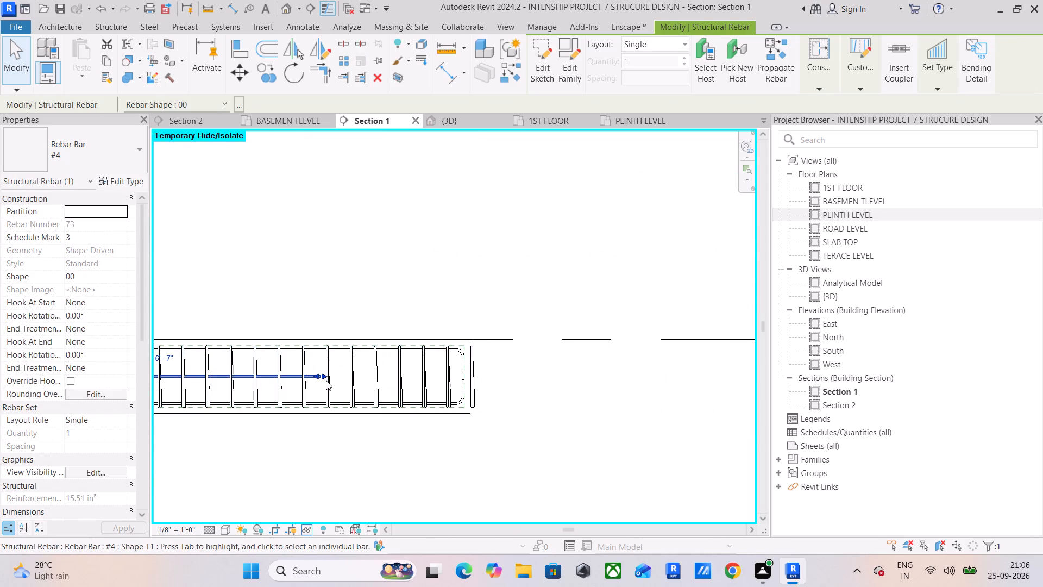
left_click_drag(325, 376, 458, 394)
scroll(457, 391, "up", 2)
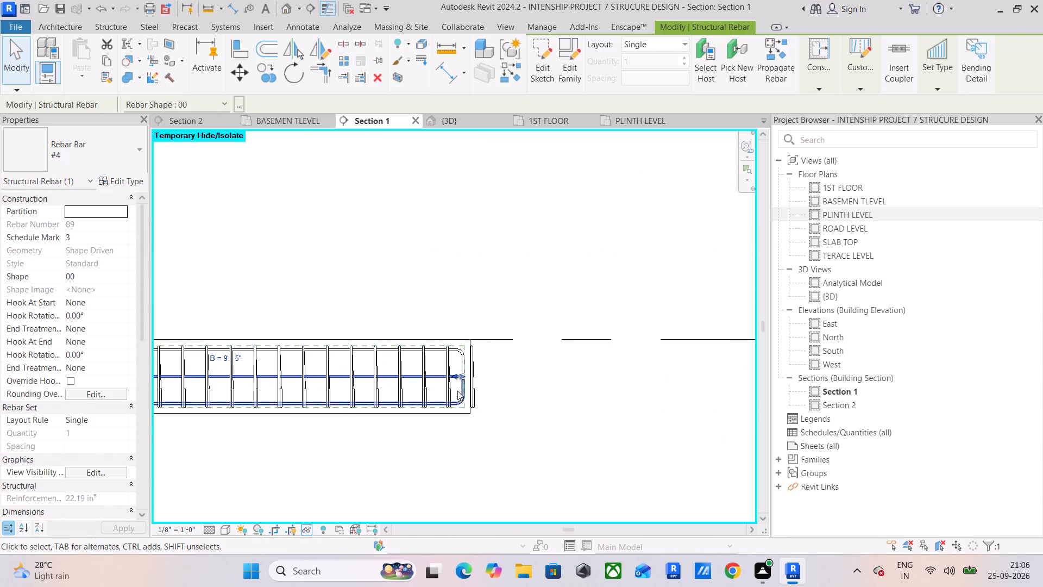
scroll(457, 391, "up", 10)
scroll(467, 319, "up", 5)
left_click_drag(462, 315, 483, 314)
left_click(498, 316)
left_click(670, 286)
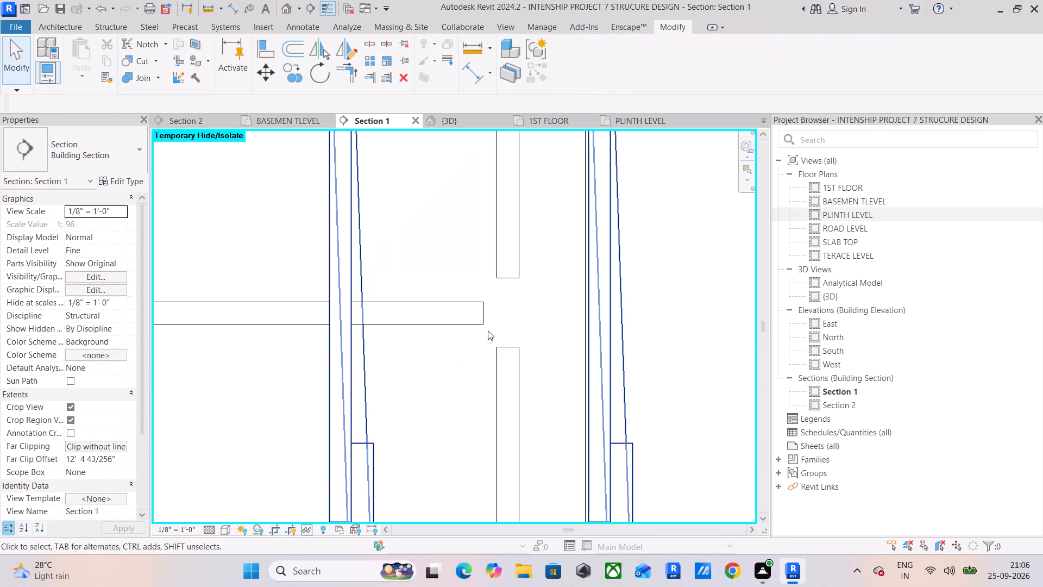
left_click(476, 318)
left_click_drag(487, 314, 514, 316)
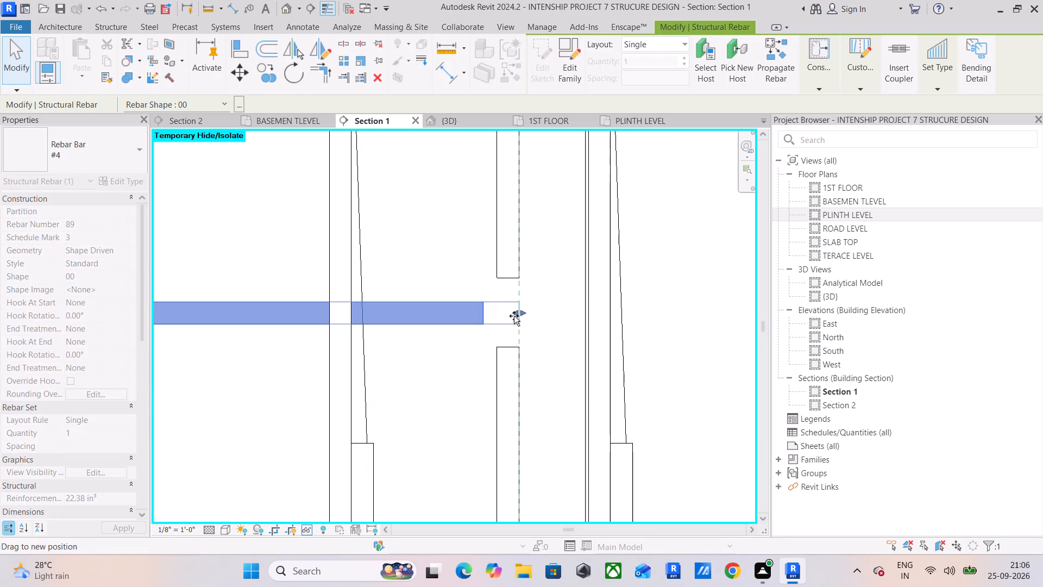
left_click_drag(514, 316, 514, 316)
Extend the second short middle #4 Shape 00 bar to the cantilever's free-end cover line, about 10'-0" long.
scroll(407, 380, "down", 11)
middle_click_drag(369, 380, 613, 339)
scroll(381, 343, "down", 5)
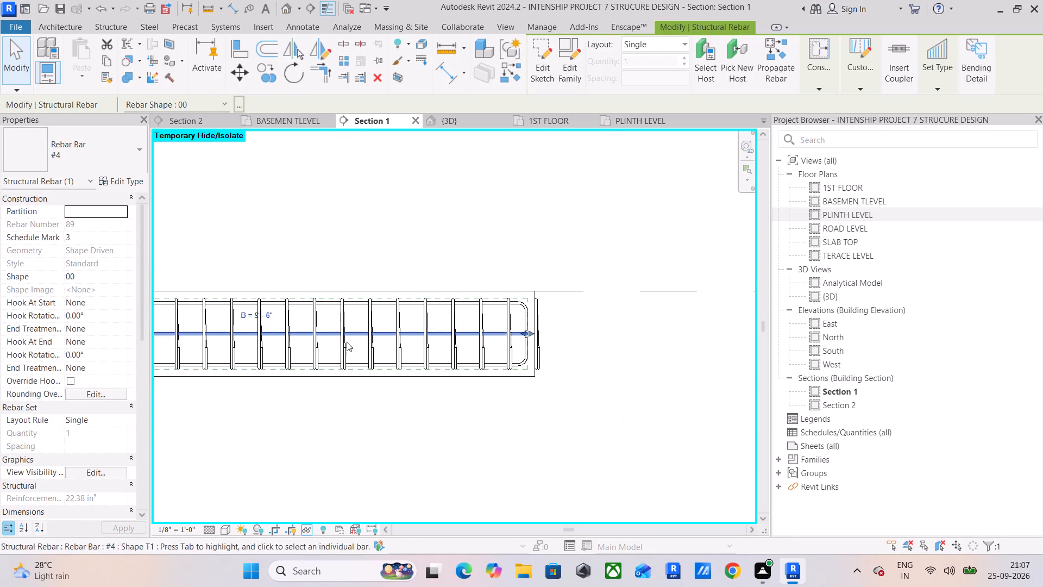
middle_click_drag(344, 341, 642, 334)
scroll(253, 317, "up", 9)
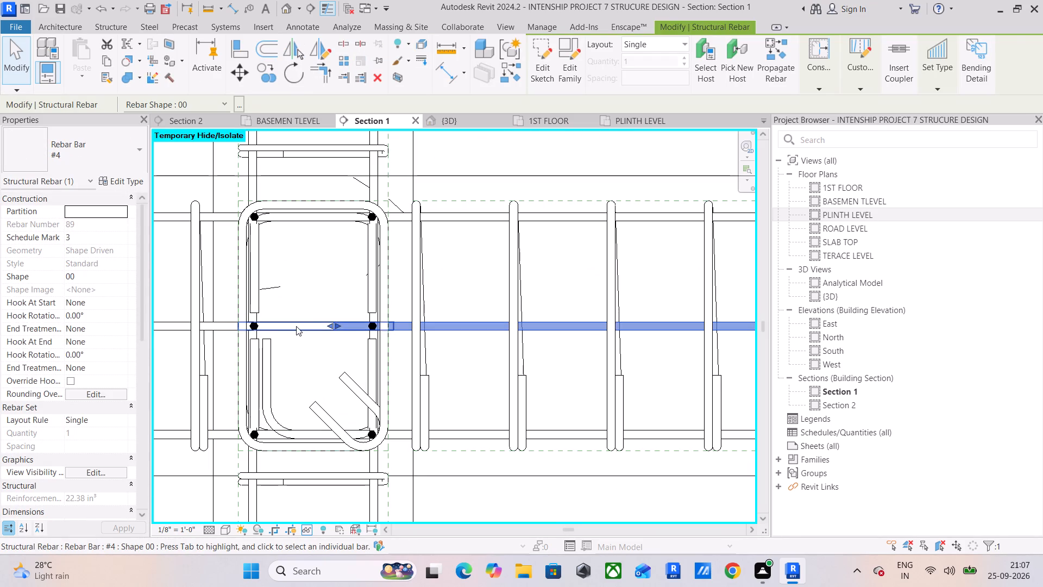
left_click(296, 326)
scroll(356, 334, "down", 3)
left_click_drag(381, 328, 631, 339)
scroll(631, 339, "down", 6)
middle_click_drag(613, 362, 244, 403)
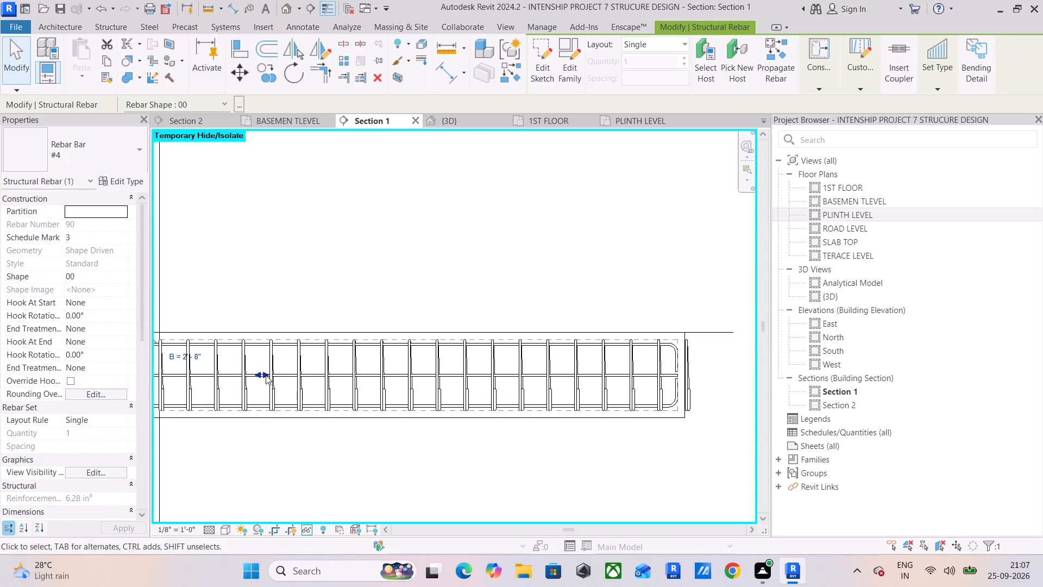
left_click_drag(266, 375, 677, 397)
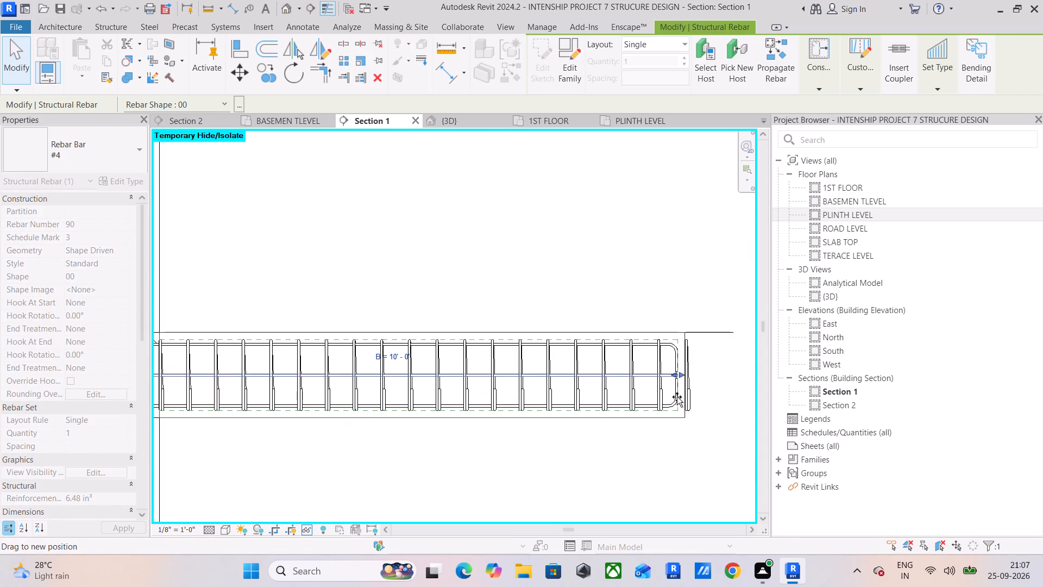
left_click_drag(677, 397, 677, 397)
scroll(679, 382, "up", 17)
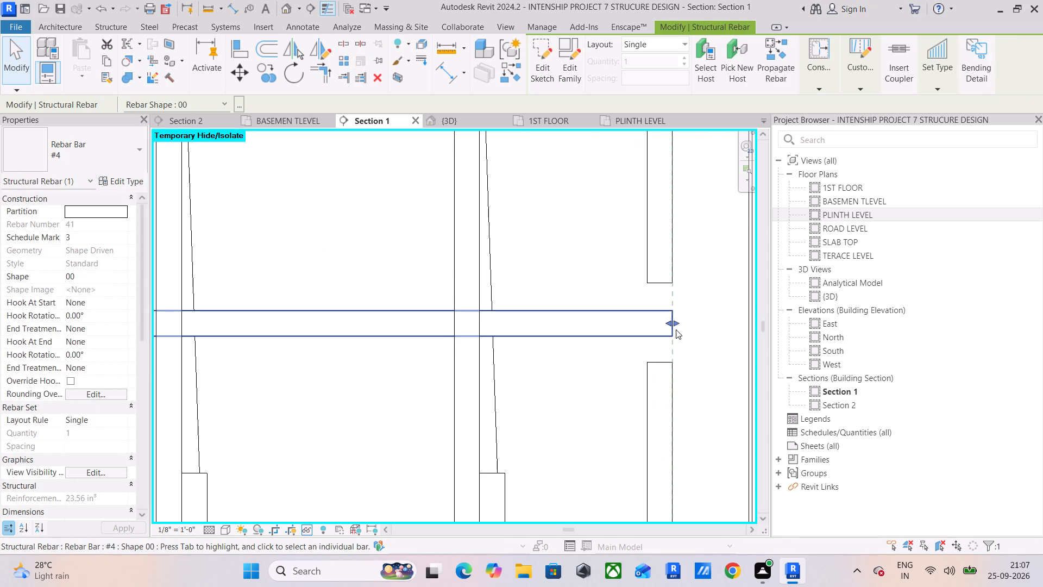
left_click_drag(676, 329, 675, 336)
Pull the second middle bar's joint-side end back to the cantilever-side face of the interior joint's reinforcement.
scroll(599, 444, "down", 13)
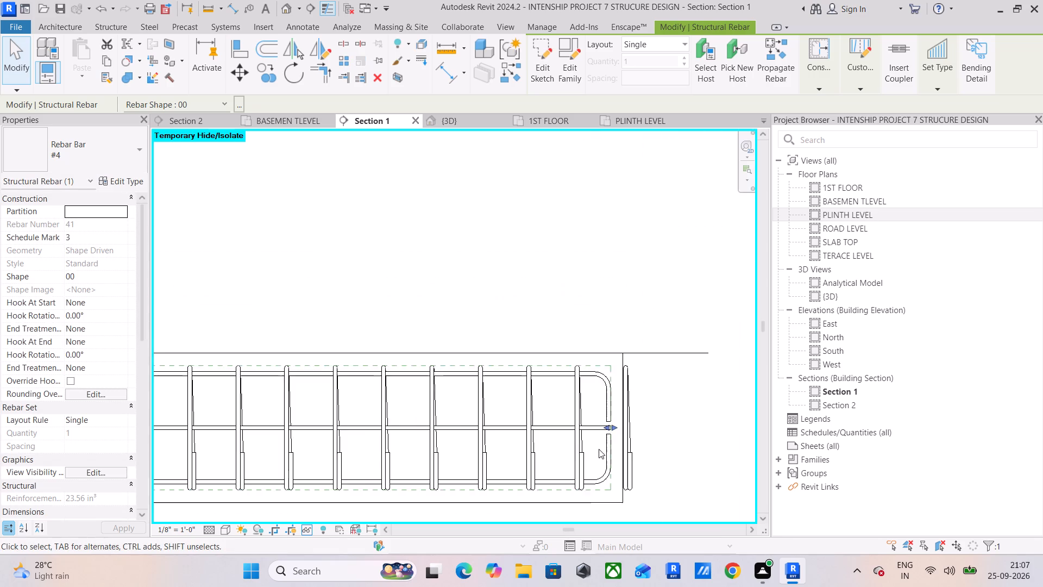
middle_click_drag(454, 420, 658, 380)
scroll(389, 453, "down", 6)
middle_click_drag(390, 453, 567, 413)
scroll(297, 382, "up", 4)
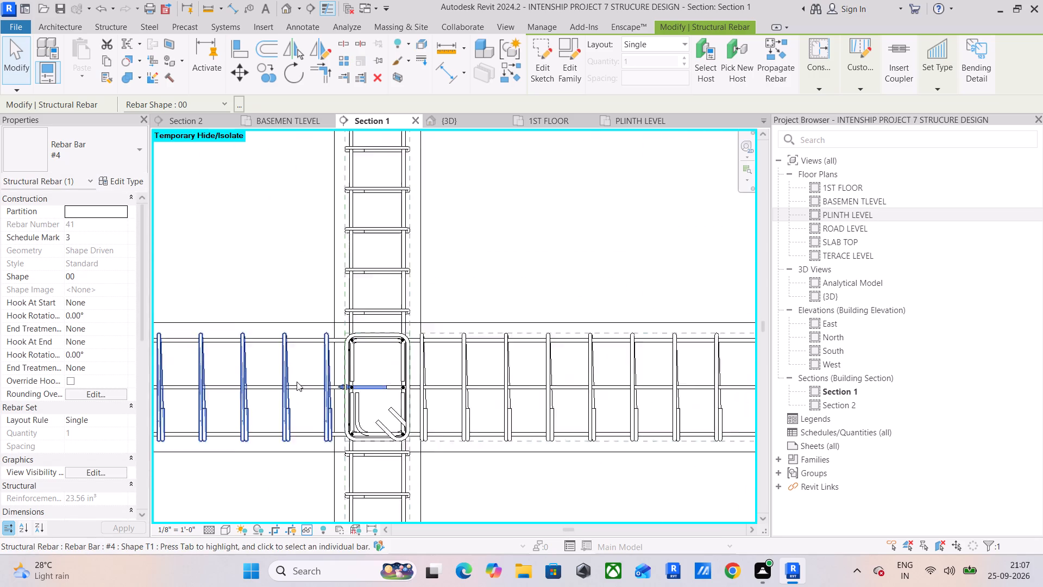
scroll(297, 382, "up", 7)
left_click_drag(378, 379, 488, 392)
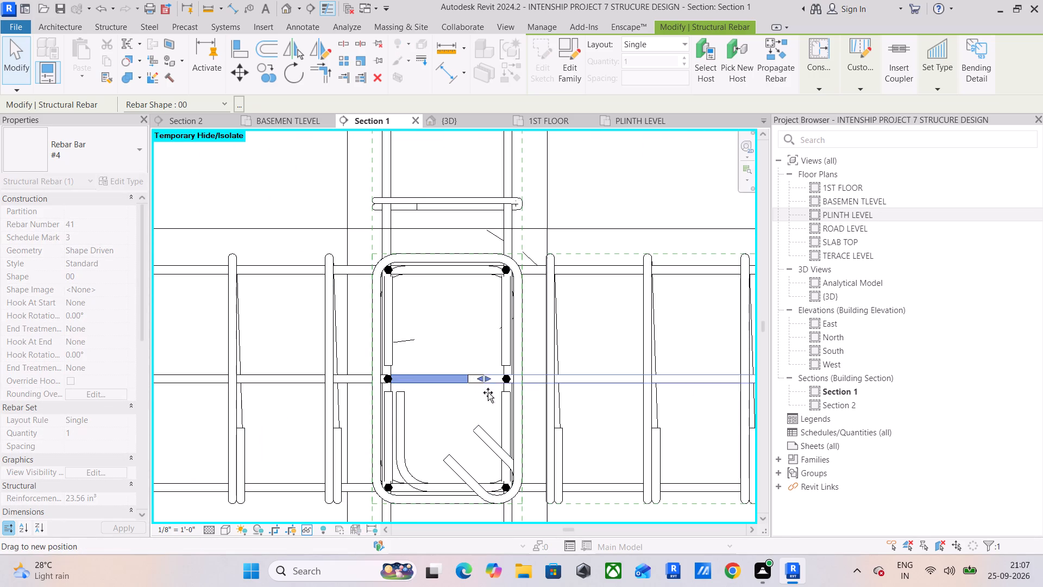
left_click_drag(488, 392, 512, 397)
Extend the first middle bar's joint-side end across the interior joint to the column bar on its far side.
scroll(512, 397, "up", 4)
left_click(436, 371)
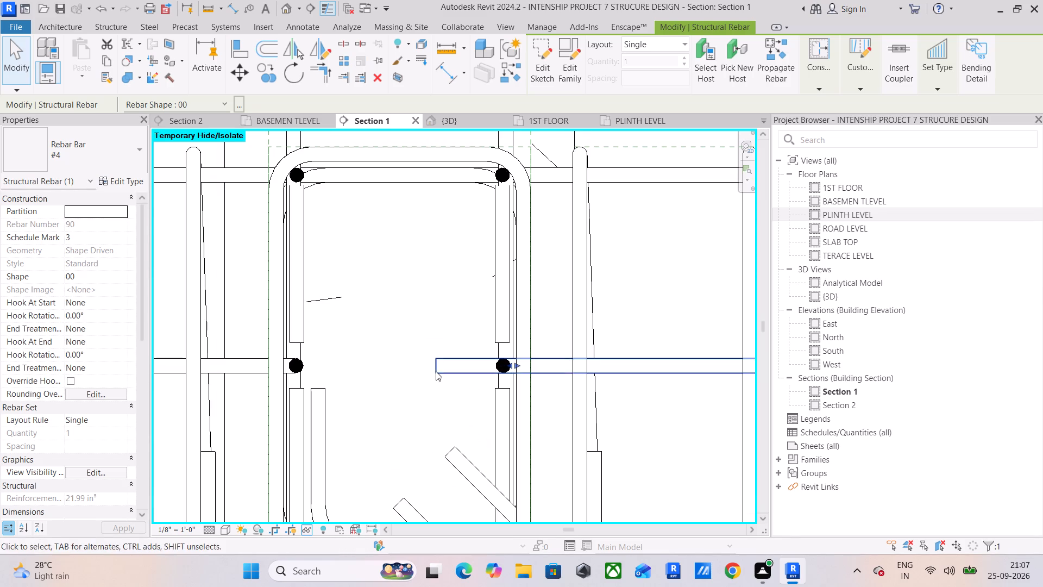
left_click_drag(429, 365, 321, 376)
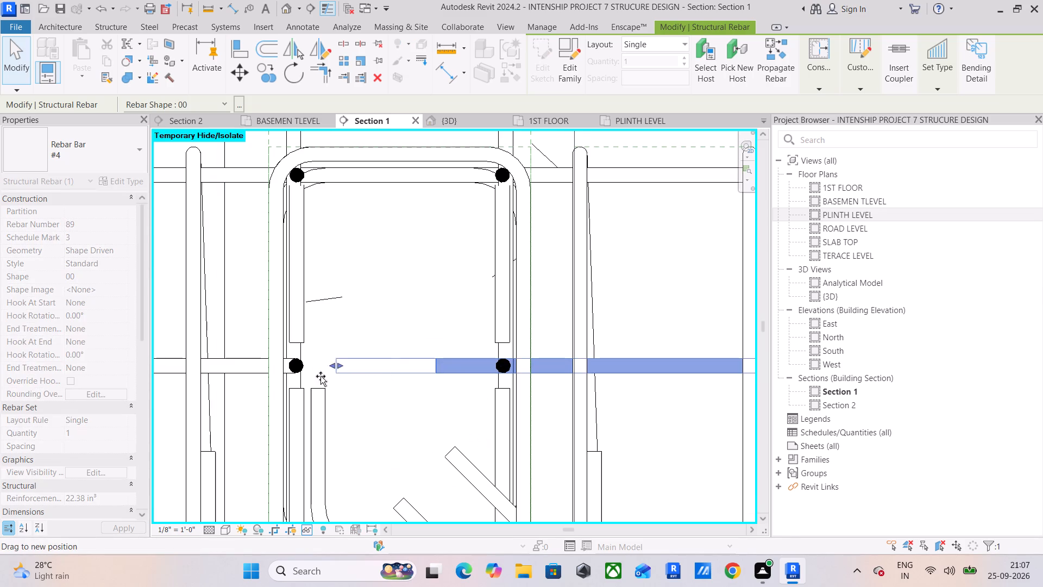
left_click_drag(321, 376, 295, 404)
left_click_drag(295, 404, 287, 412)
Extend the adjoining span's middle #4 Shape 00 bar through the interior joint to its cantilever-side column bar.
left_click(241, 371)
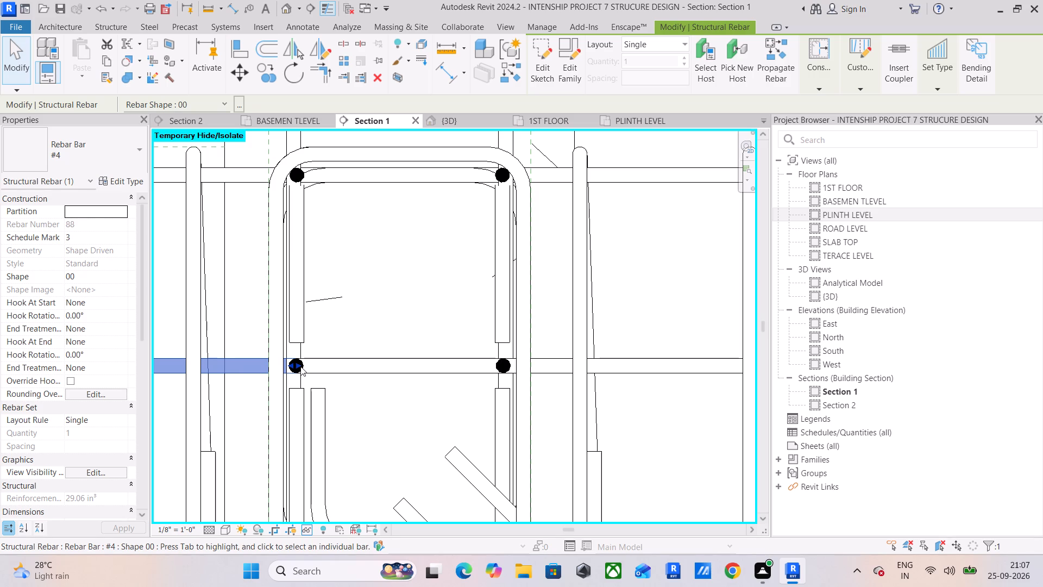
left_click_drag(299, 365, 511, 388)
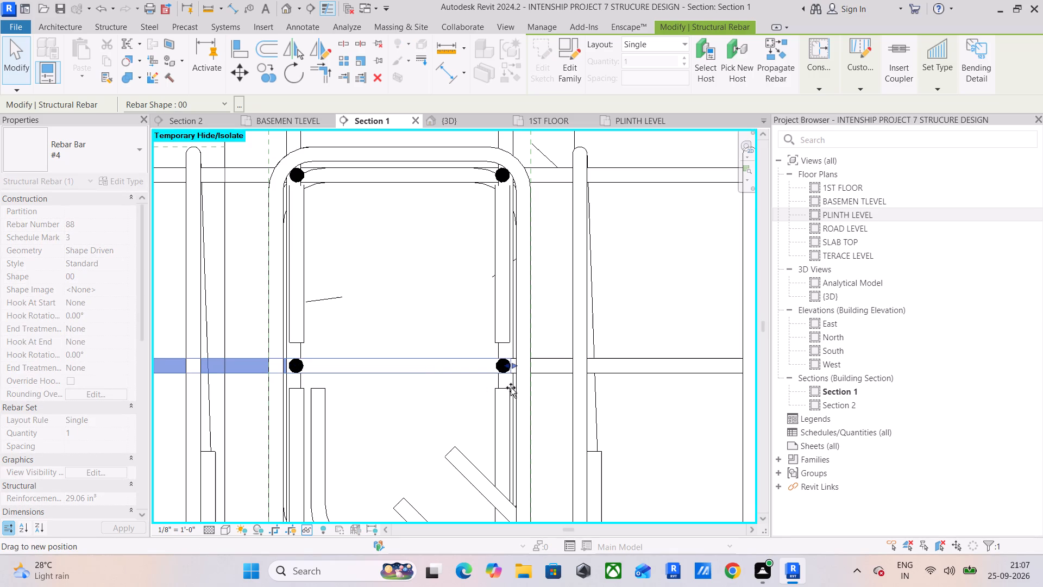
left_click_drag(511, 388, 512, 388)
scroll(339, 382, "down", 5)
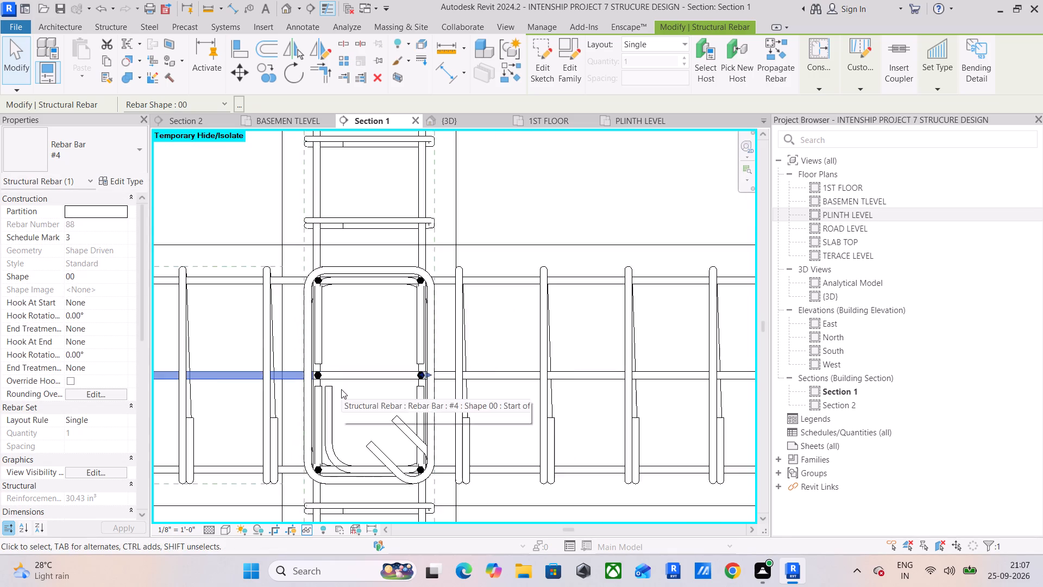
scroll(341, 389, "down", 2)
left_click(355, 347)
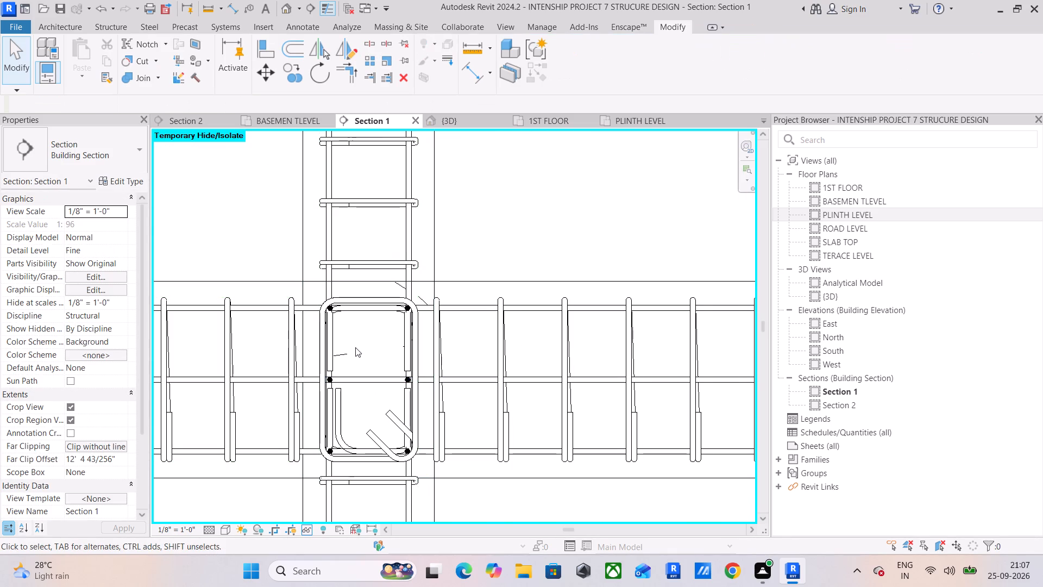
Review the whole structure's related warnings in the {3D} view and show the bar behind Warning 1 for rebar outside its host.
scroll(354, 360, "down", 6)
scroll(408, 326, "down", 5)
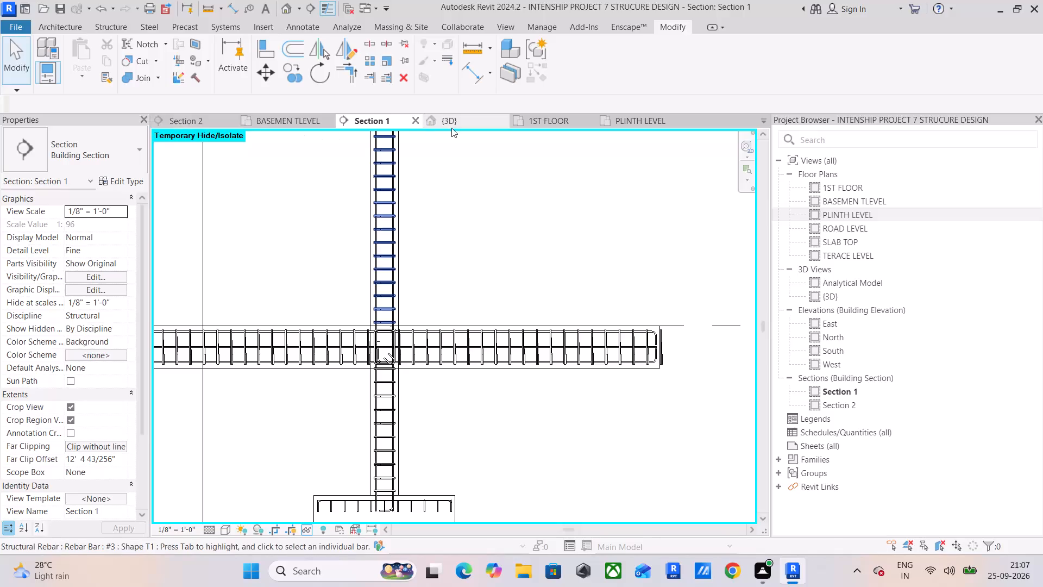
left_click(453, 121)
scroll(482, 349, "down", 15)
middle_click_drag(510, 342, 449, 360)
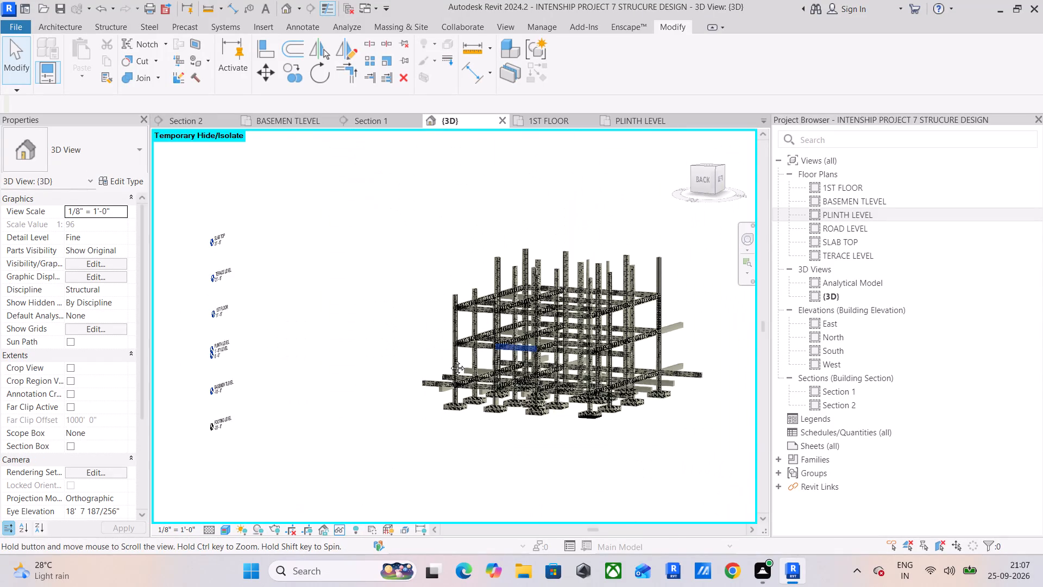
middle_click_drag(449, 360, 375, 364)
left_click_drag(264, 259, 613, 484)
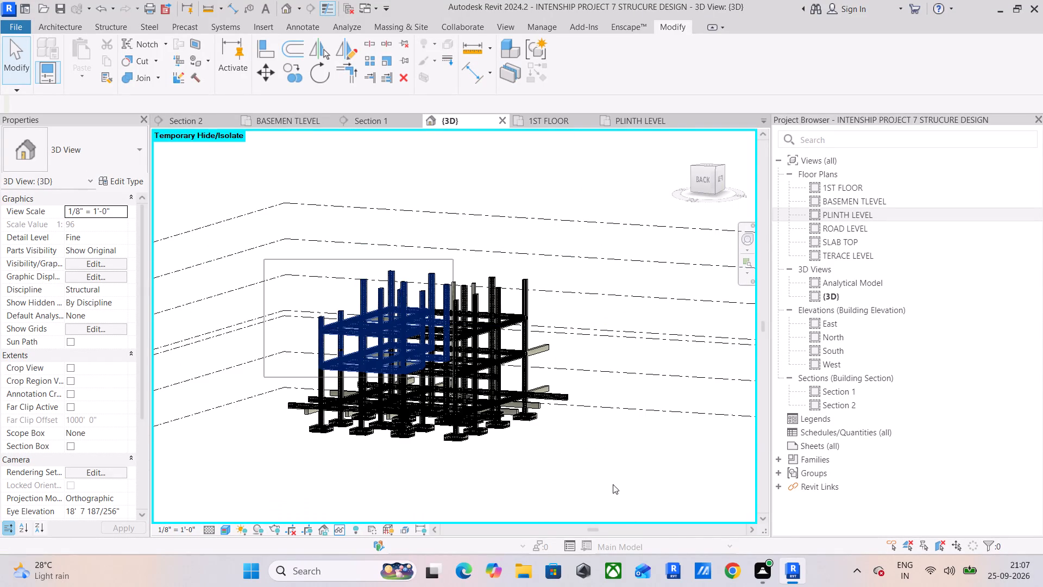
left_click_drag(613, 484, 645, 505)
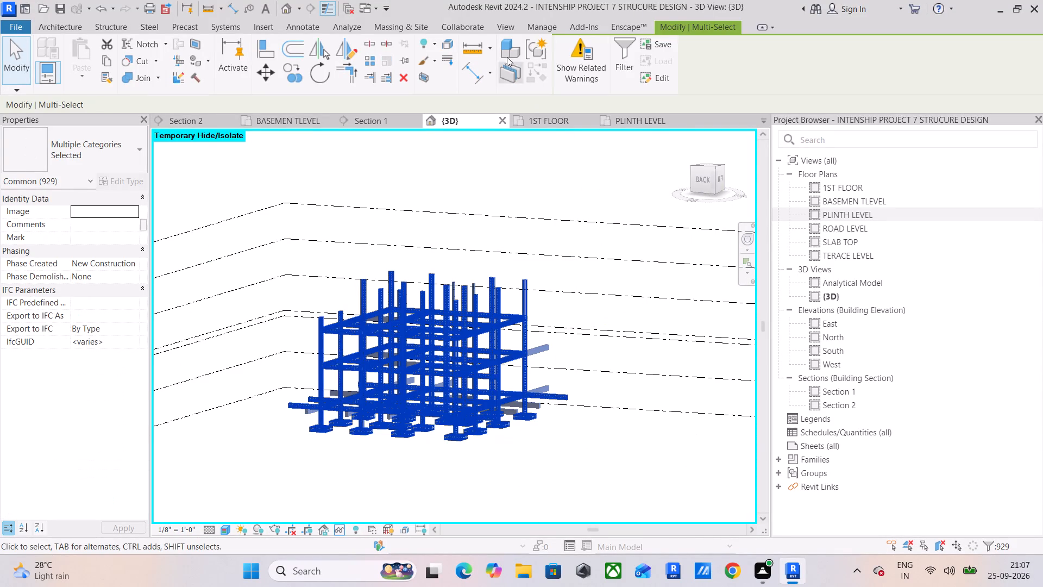
left_click(596, 60)
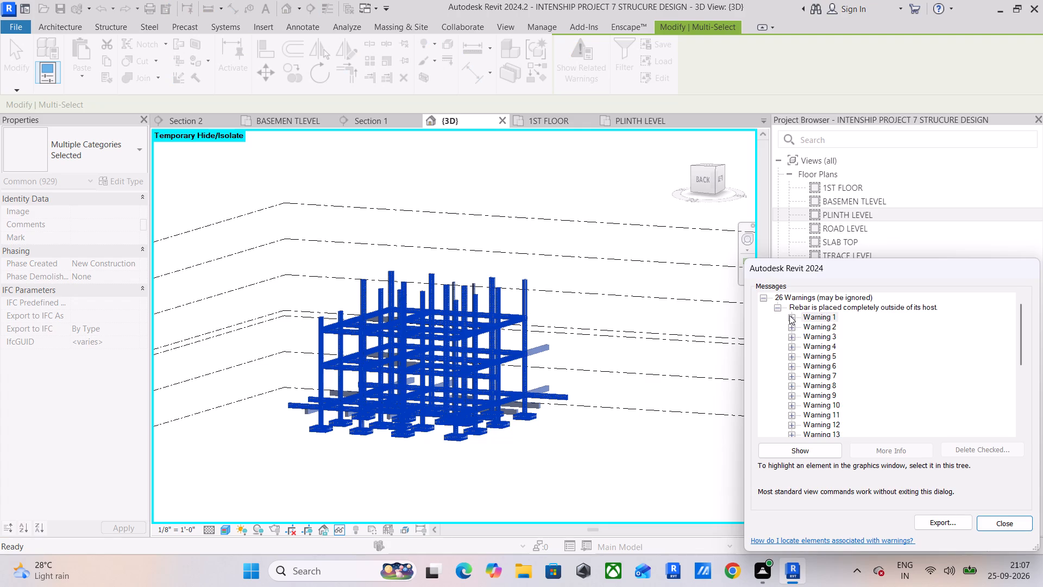
left_click(789, 315)
left_click(821, 323)
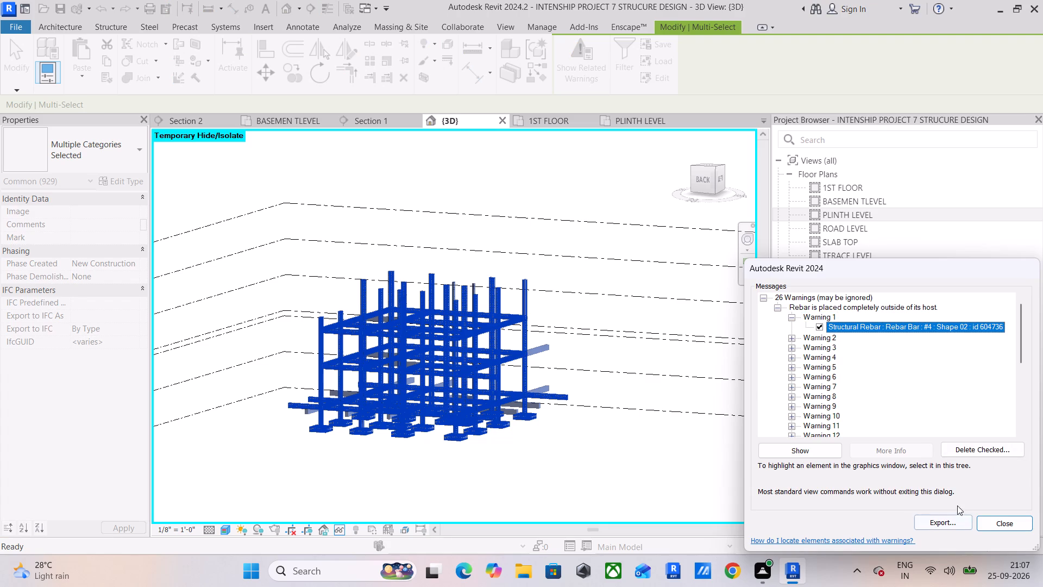
left_click(818, 449)
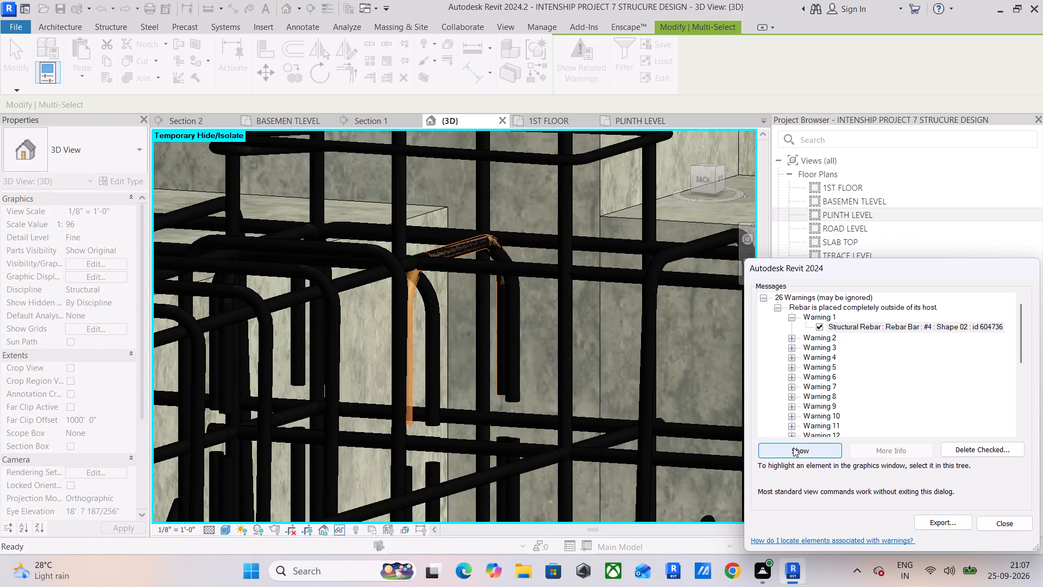
left_click(1007, 518)
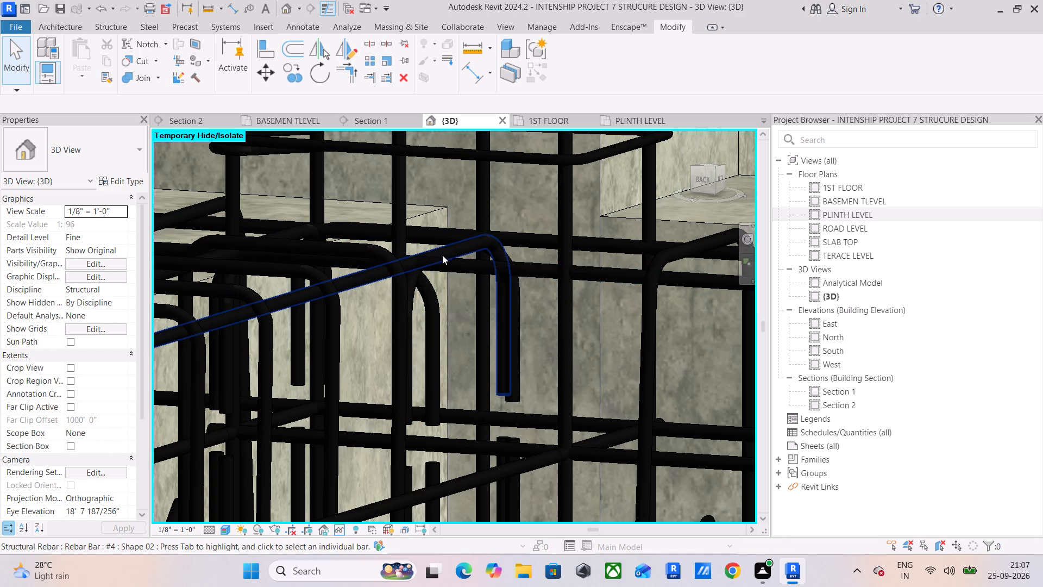
Select the flagged #4 Shape 02 hooked bar at the beam-column joint and examine where it sits in the frame.
scroll(442, 254, "up", 7)
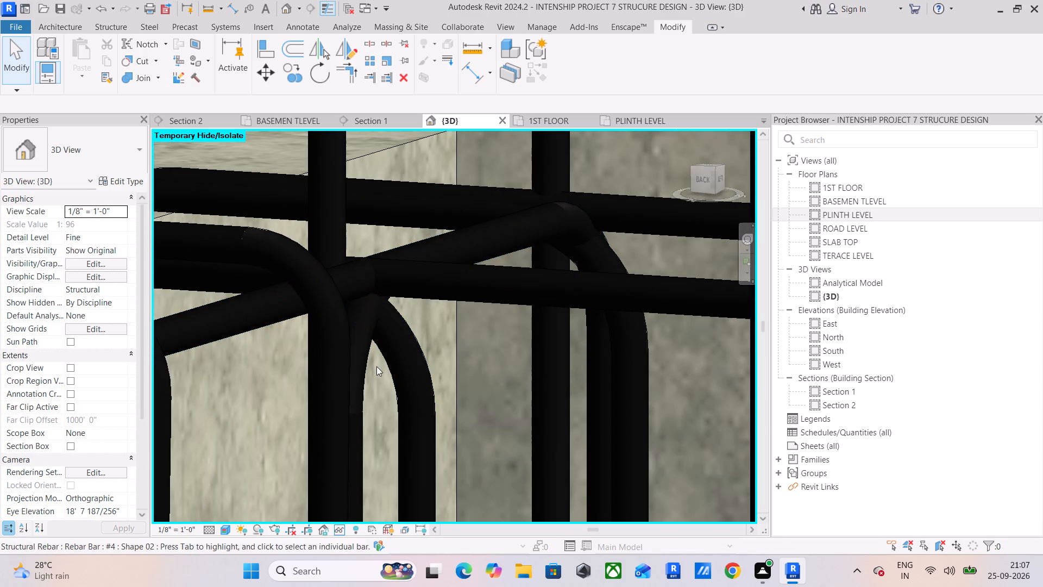
scroll(367, 359, "up", 9)
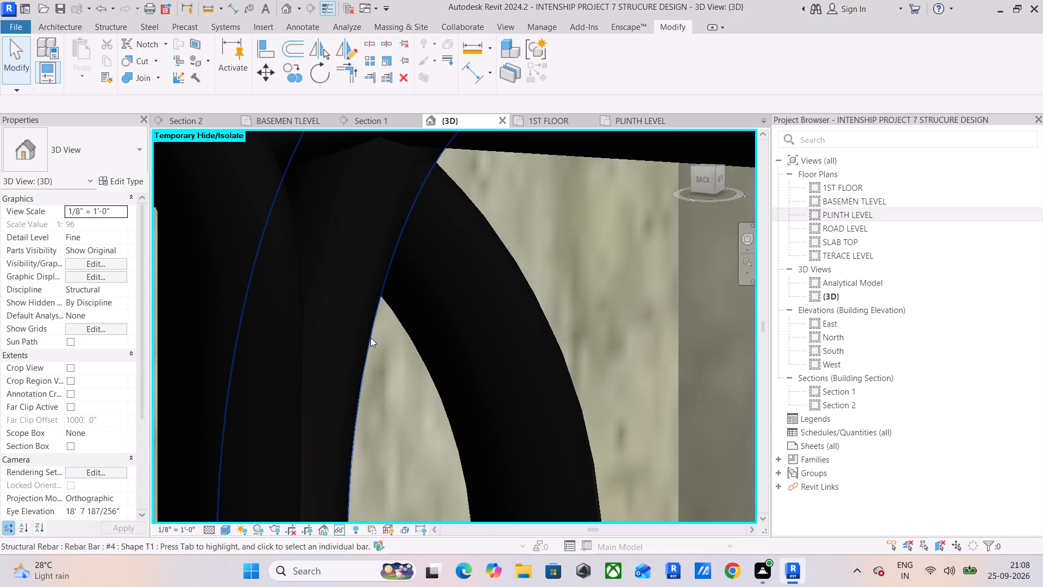
left_click(371, 335)
scroll(375, 328, "down", 18)
scroll(378, 347, "down", 3)
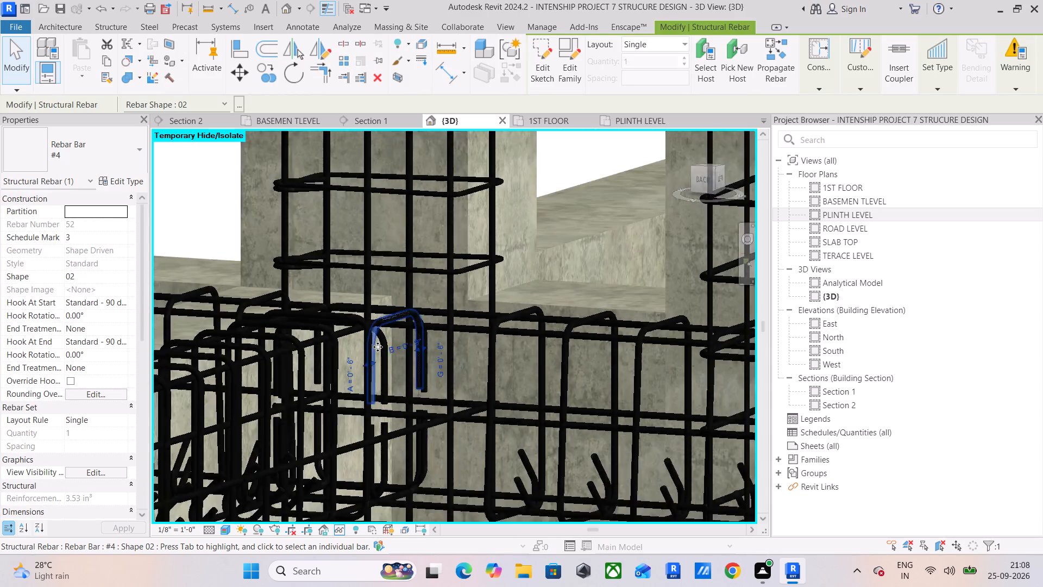
scroll(378, 347, "down", 2)
scroll(441, 348, "down", 17)
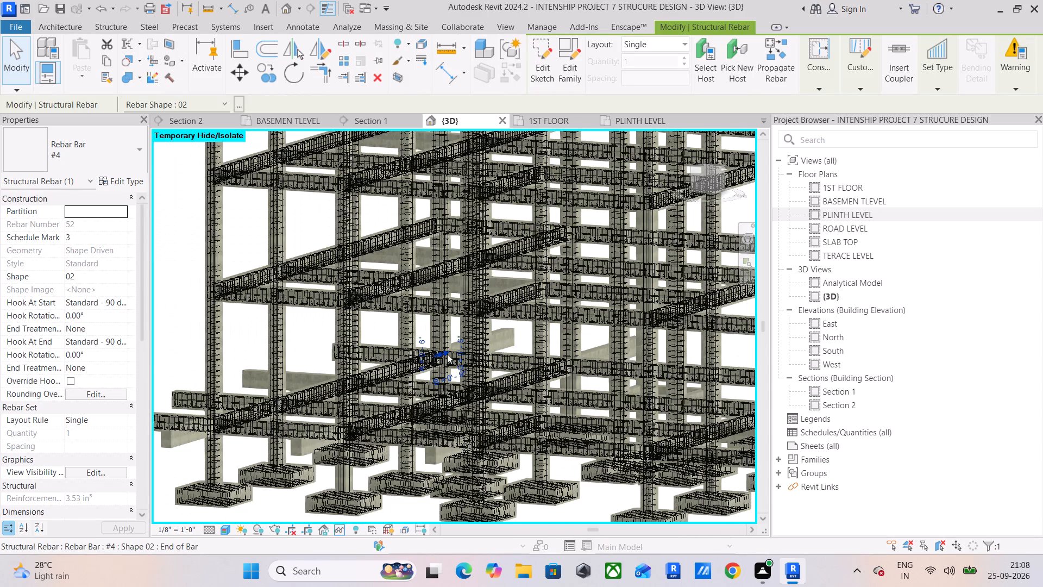
scroll(447, 354, "up", 6)
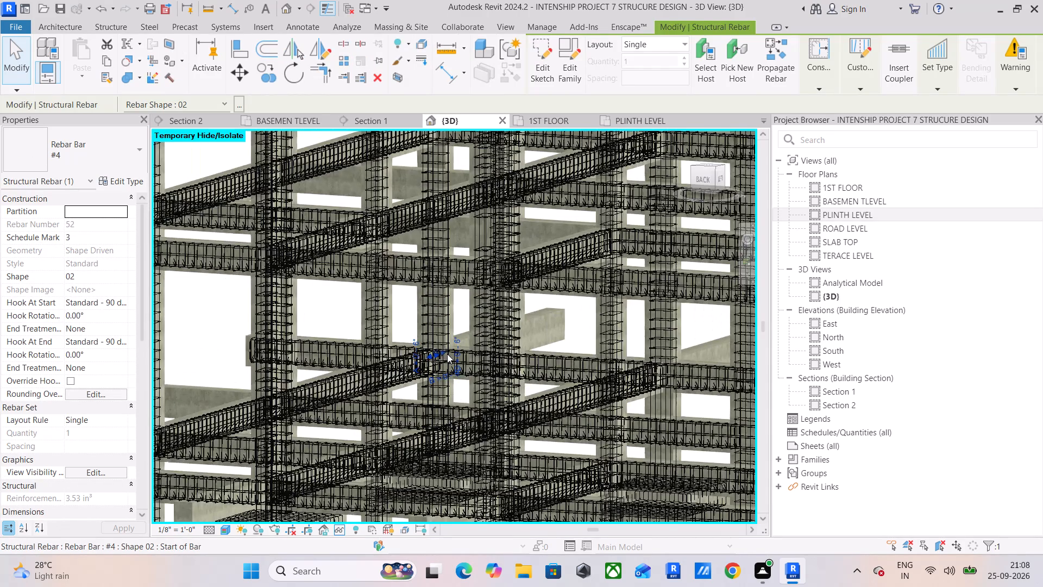
scroll(447, 354, "up", 12)
scroll(363, 346, "up", 4)
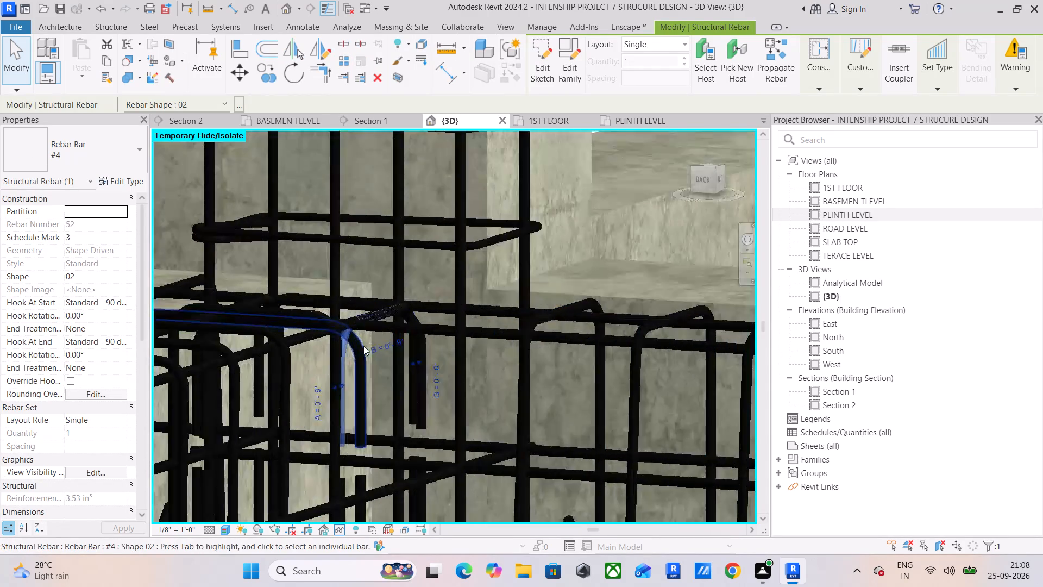
Locate the selected Shape 02 bar in the BASEMEN TLEVEL plan and examine its column on grid D and the adjoining beams.
left_click(290, 126)
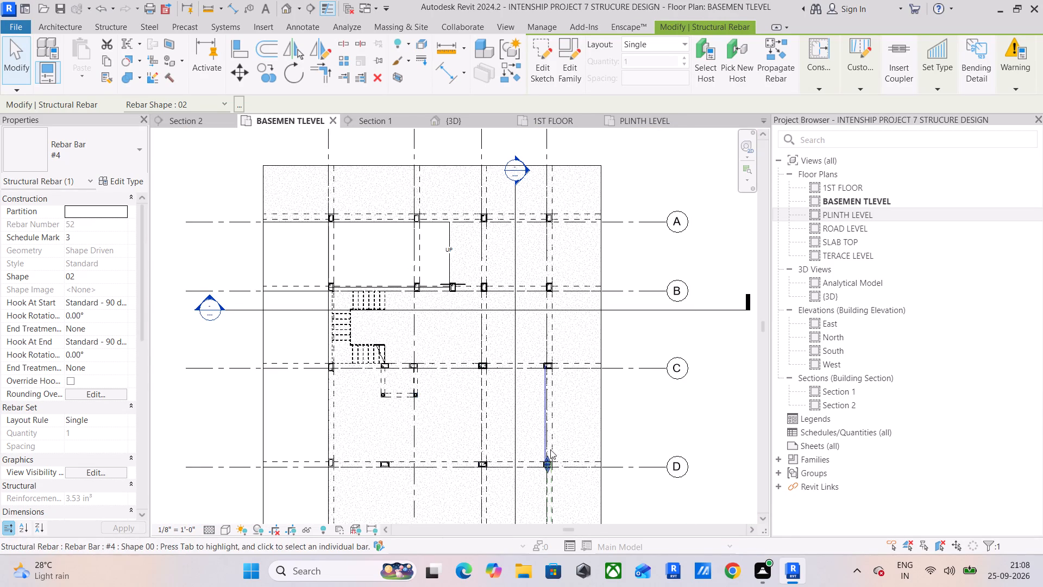
scroll(550, 449, "up", 5)
middle_click_drag(551, 442, 541, 254)
scroll(552, 305, "up", 14)
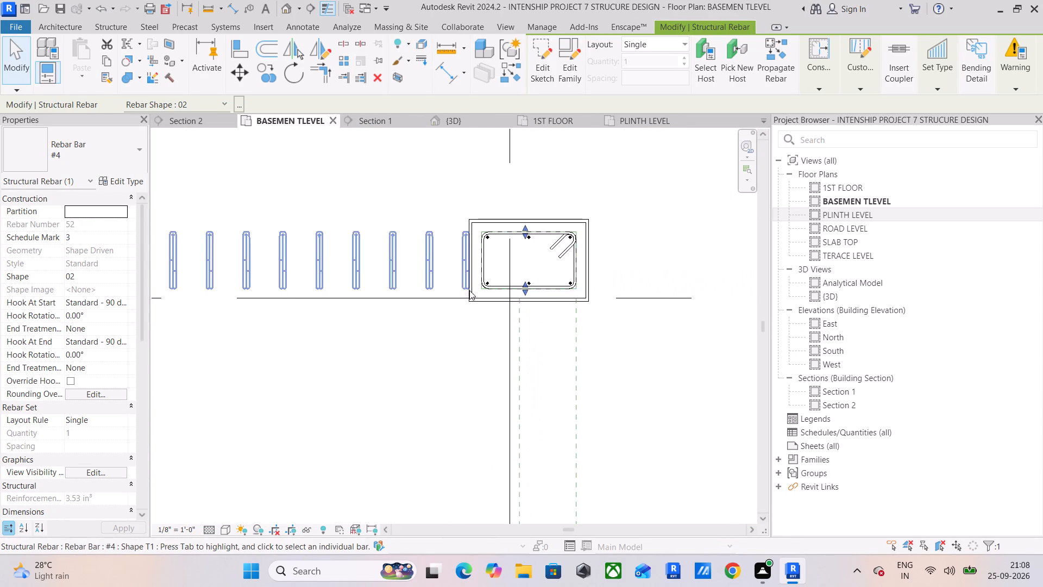
scroll(517, 289, "up", 6)
scroll(519, 288, "down", 17)
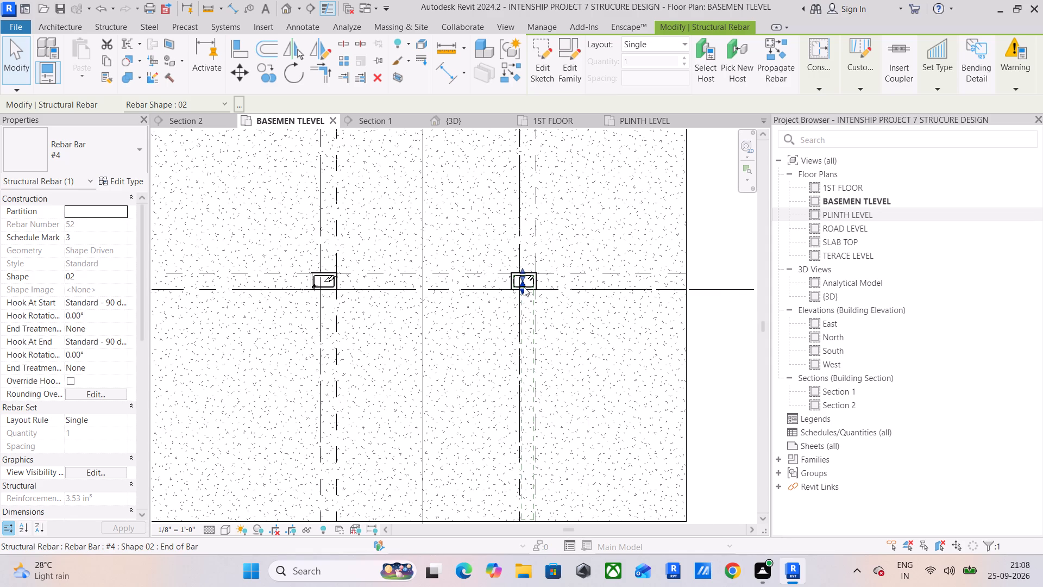
scroll(533, 228, "up", 6)
scroll(540, 276, "up", 4)
middle_click_drag(540, 274, 593, 195)
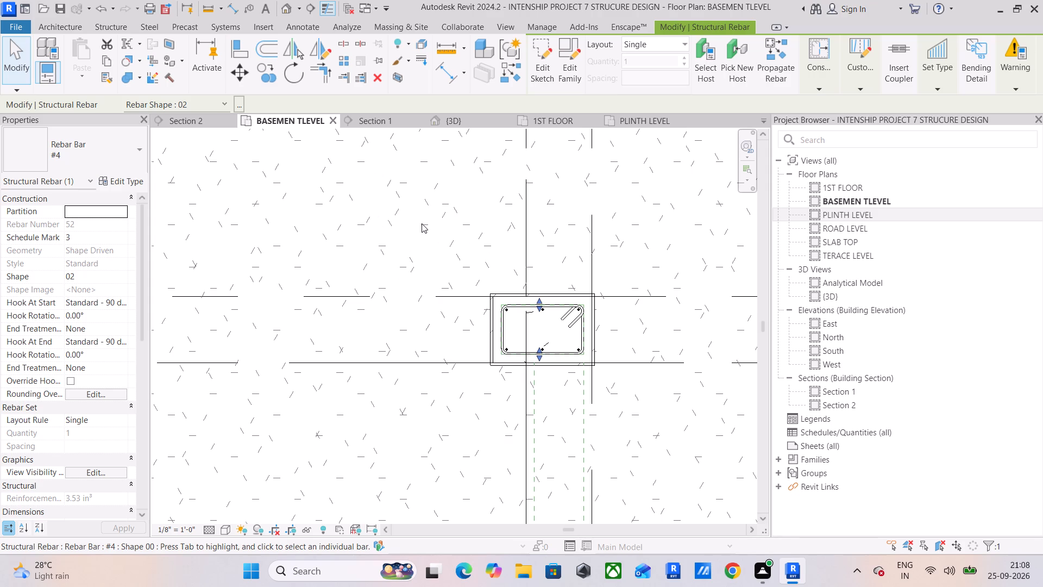
scroll(422, 223, "down", 3)
middle_click_drag(435, 224, 514, 293)
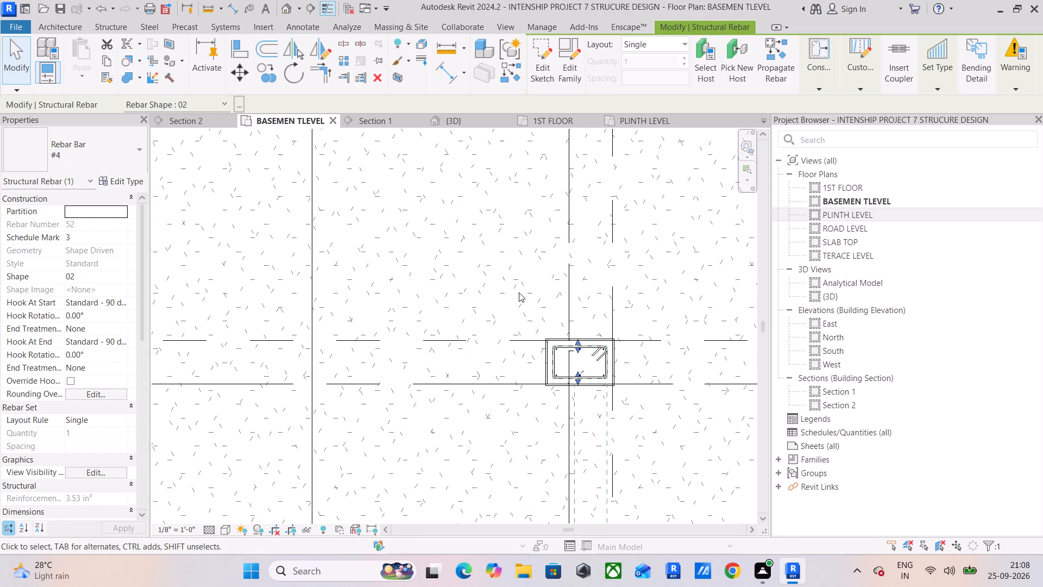
scroll(521, 281, "down", 3)
middle_click(521, 281)
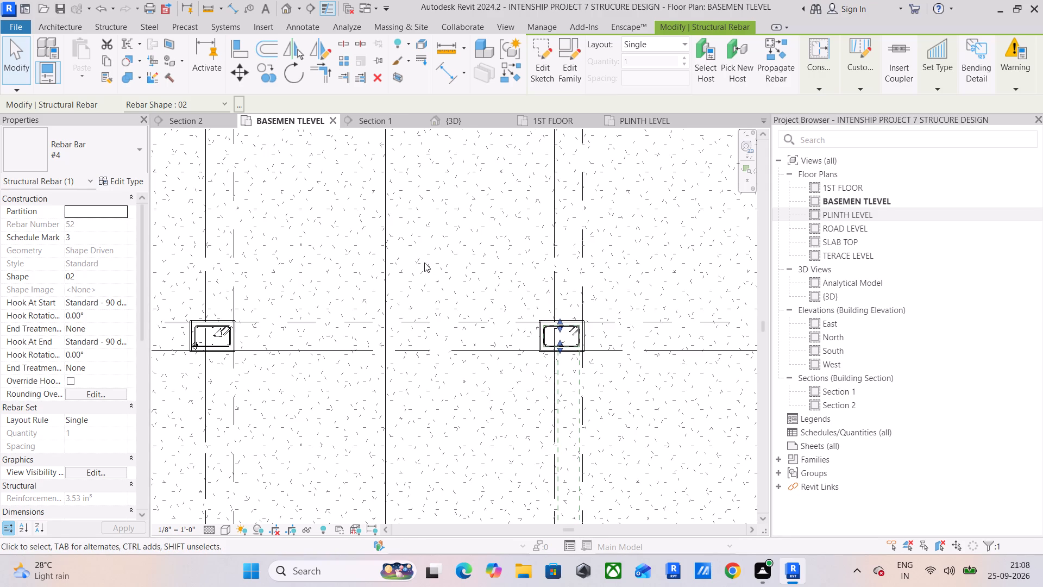
scroll(424, 263, "down", 1)
middle_click_drag(436, 282, 539, 302)
middle_click_drag(551, 282, 450, 313)
scroll(523, 252, "down", 5)
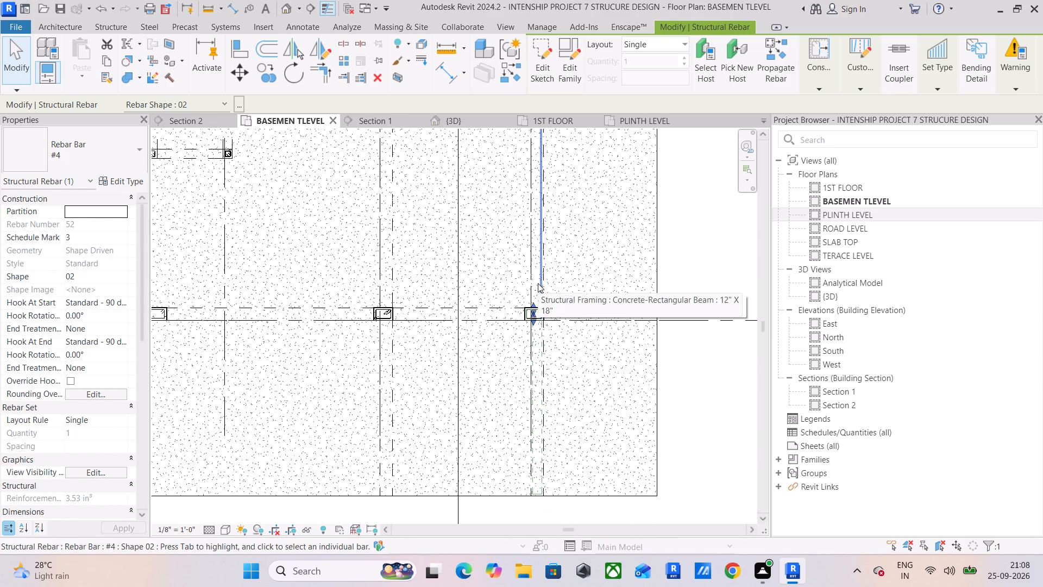